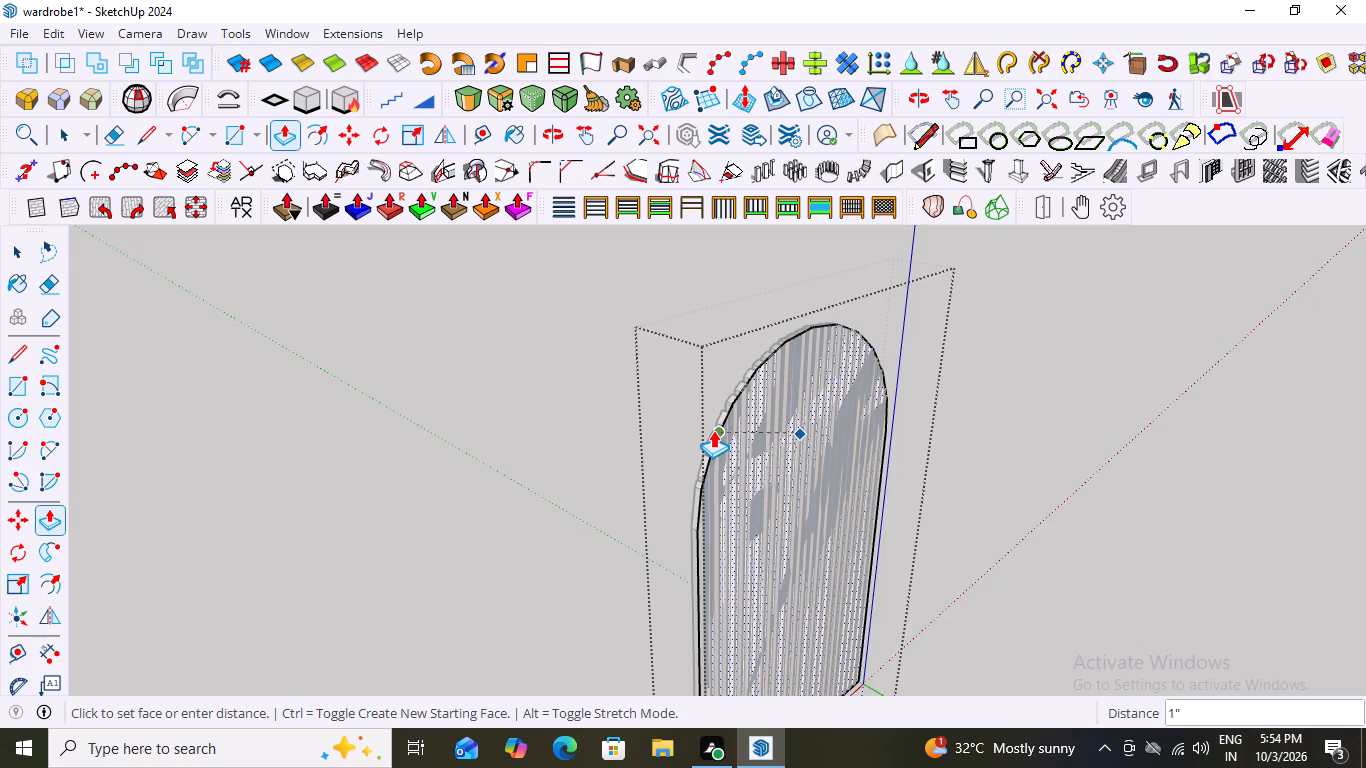
# Abandon the pending Push/Pull on the arched panel's face and exit the group being edited.
pyautogui.scroll(-4, 713, 429)
pyautogui.scroll(-1, 957, 347)
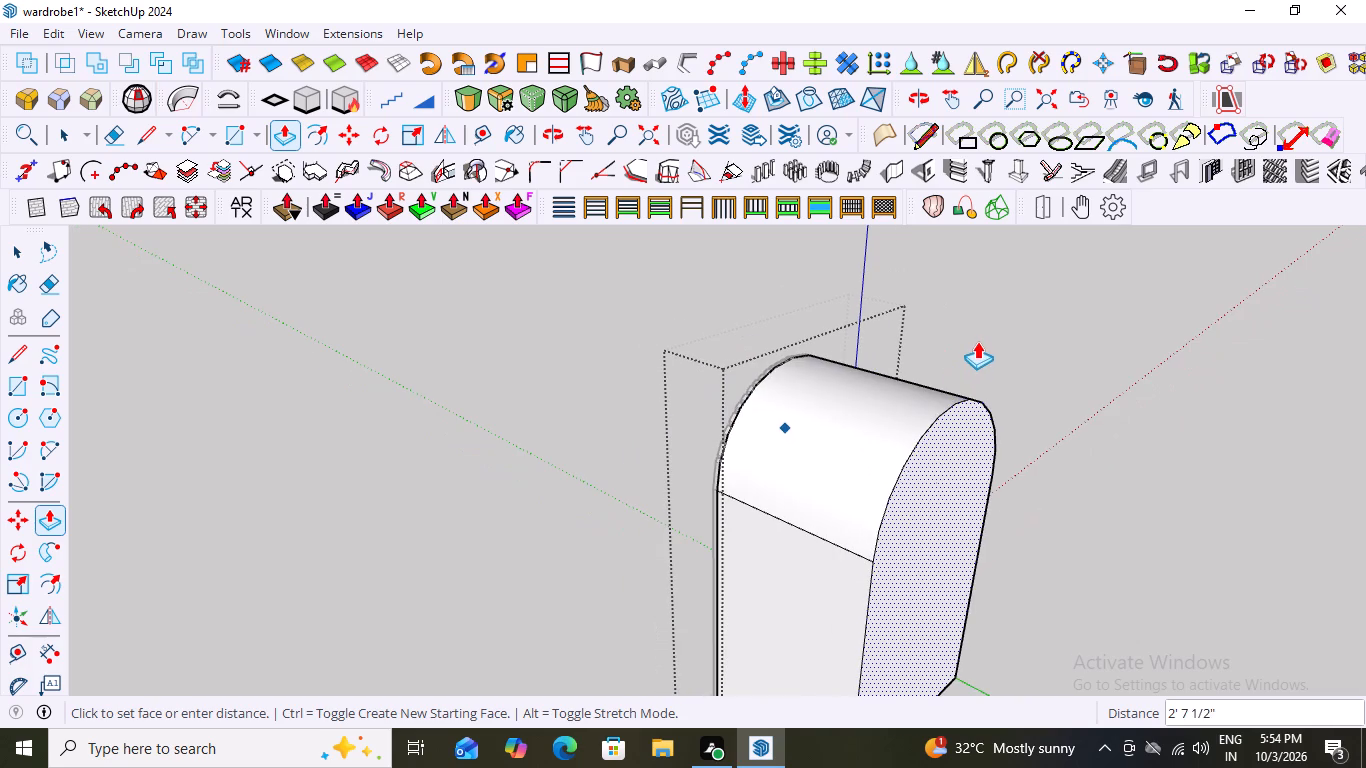
pyautogui.press('Escape')
pyautogui.press('space')
pyautogui.click(965, 318)
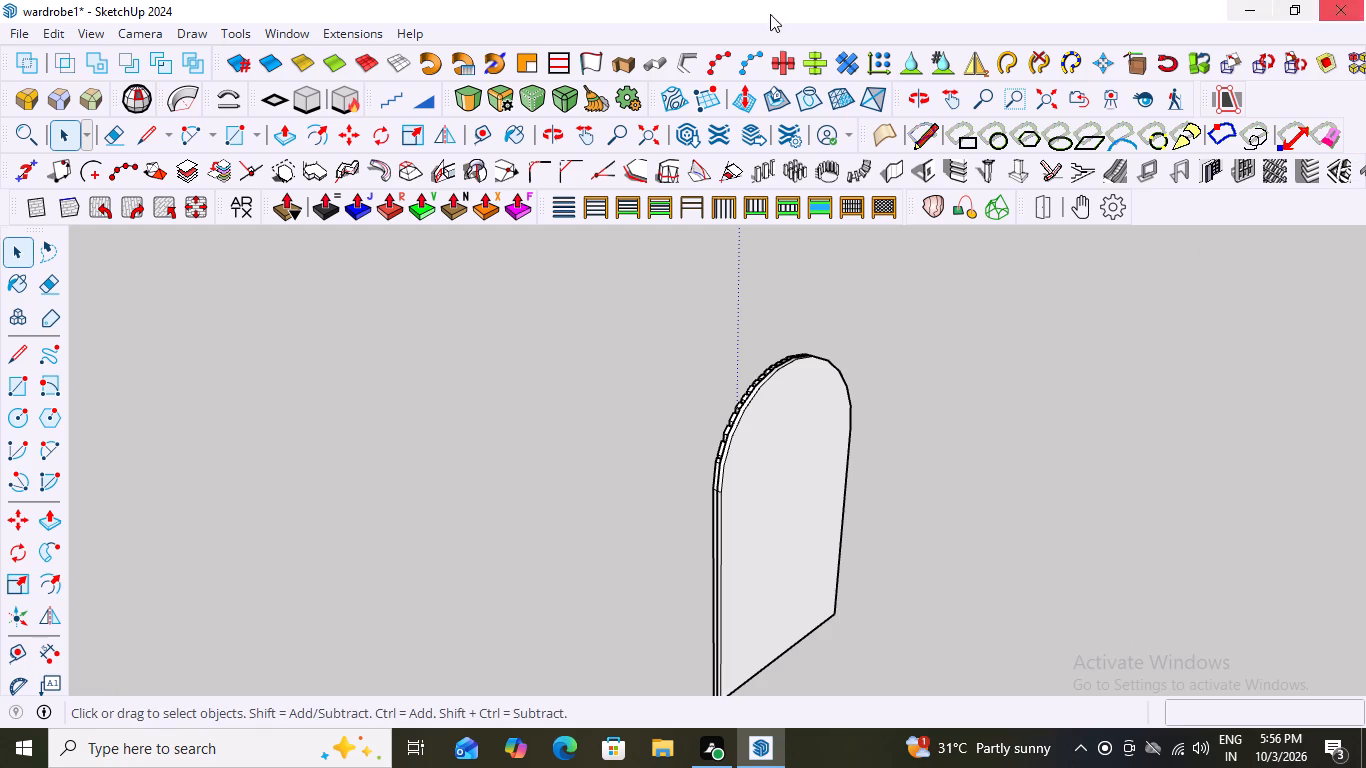
# Select the arched fluted panel group standing apart from the wardrobe.
pyautogui.scroll(-19, 803, 321)
pyautogui.moveTo(556, 356); pyautogui.dragTo(673, 398, button='middle')
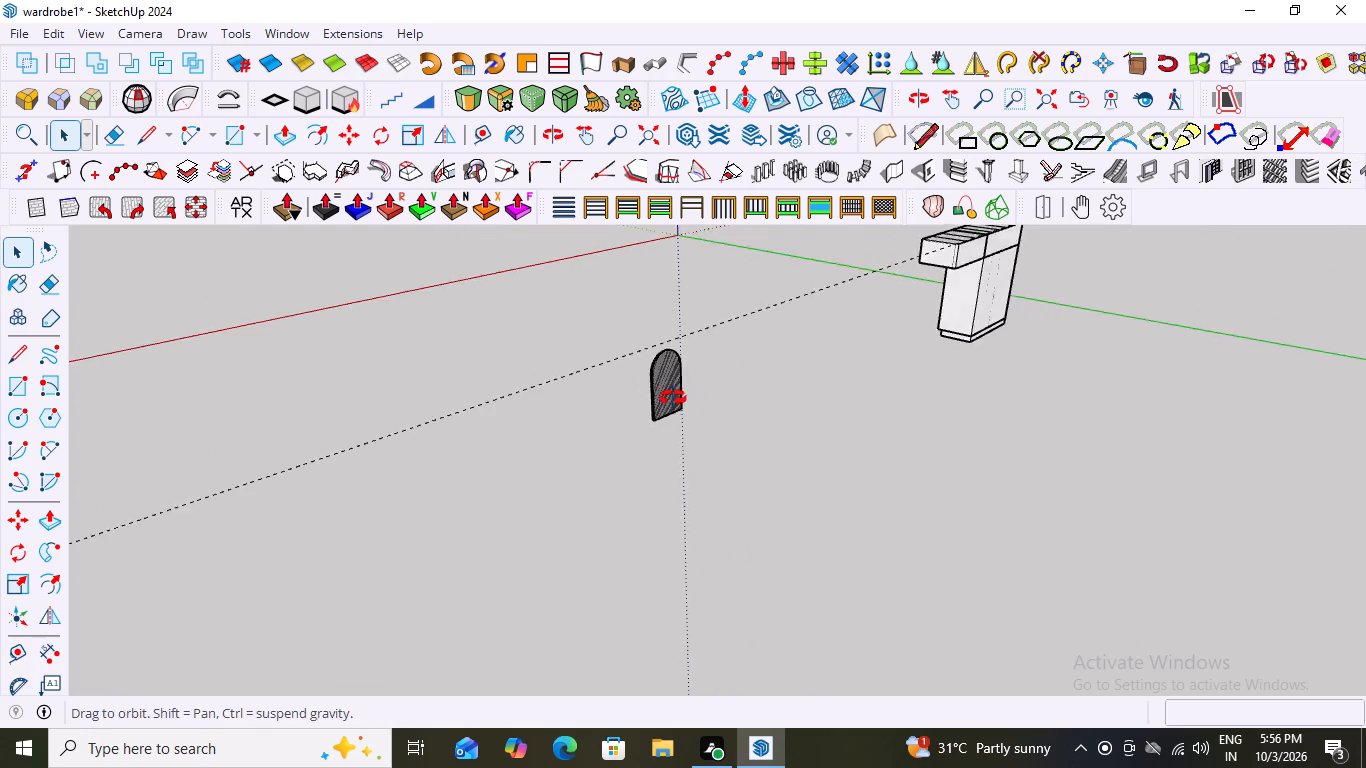
pyautogui.moveTo(673, 398); pyautogui.dragTo(1149, 388, button='middle')
pyautogui.scroll(-8, 1157, 388)
pyautogui.moveTo(790, 429); pyautogui.dragTo(993, 413, button='middle')
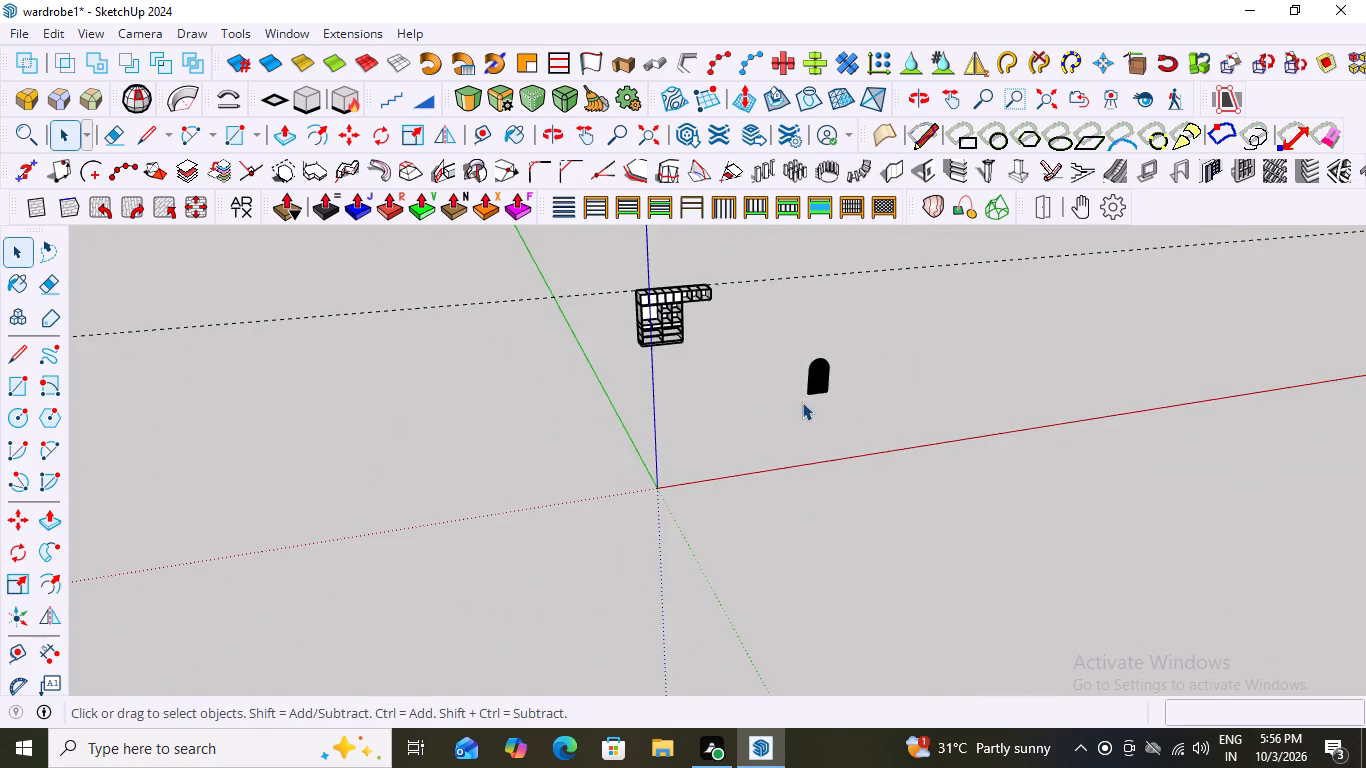
pyautogui.scroll(7, 802, 399)
pyautogui.click(825, 365)
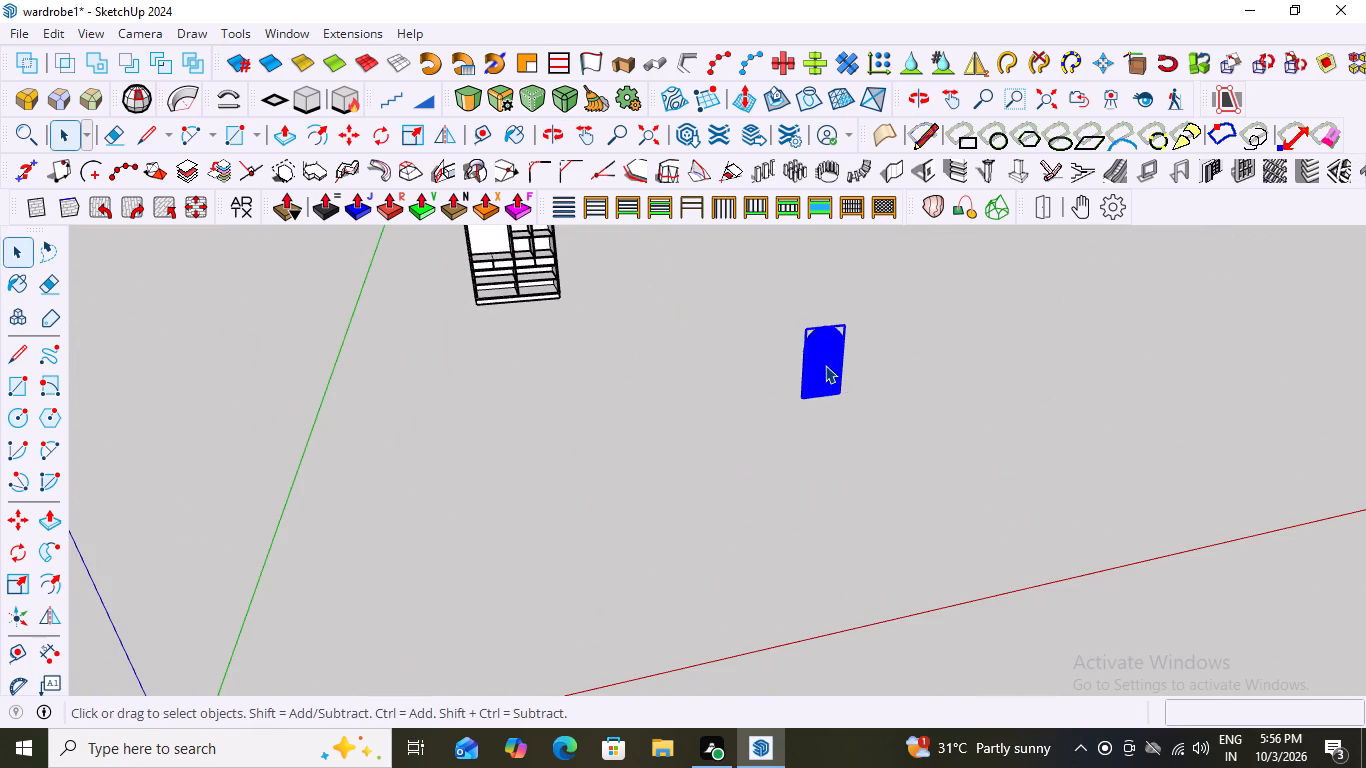
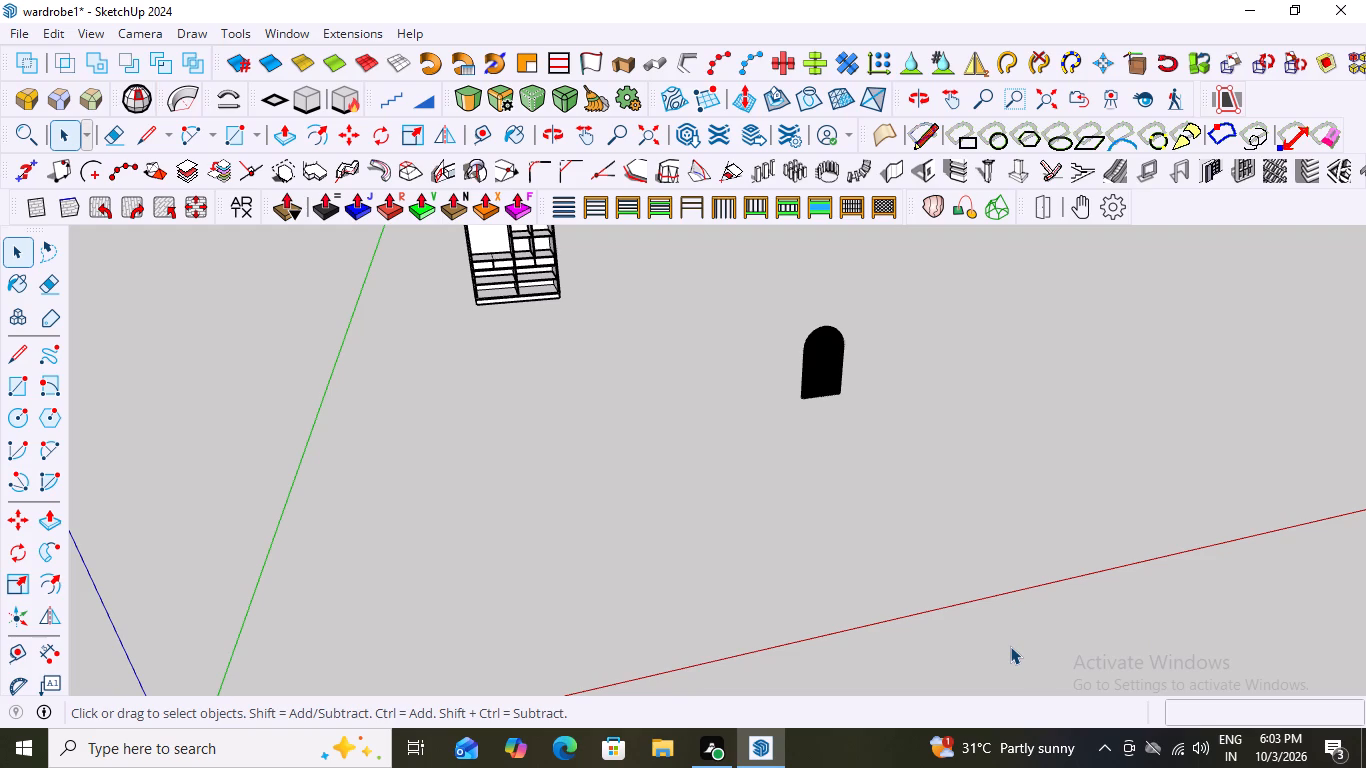
# Delete the arched fluted panel group standing apart from the wardrobe.
pyautogui.scroll(-9, 1007, 502)
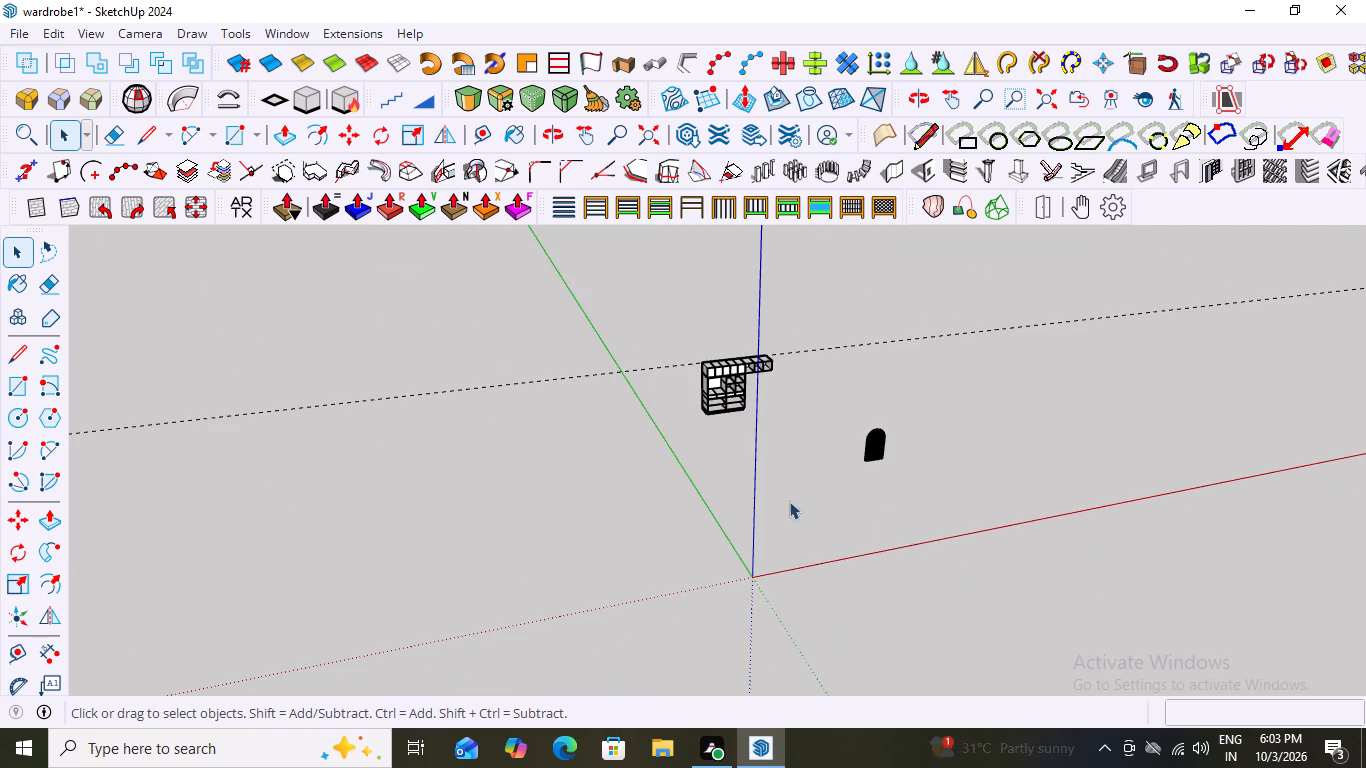
pyautogui.moveTo(905, 457); pyautogui.dragTo(772, 424, button='middle')
pyautogui.scroll(8, 851, 491)
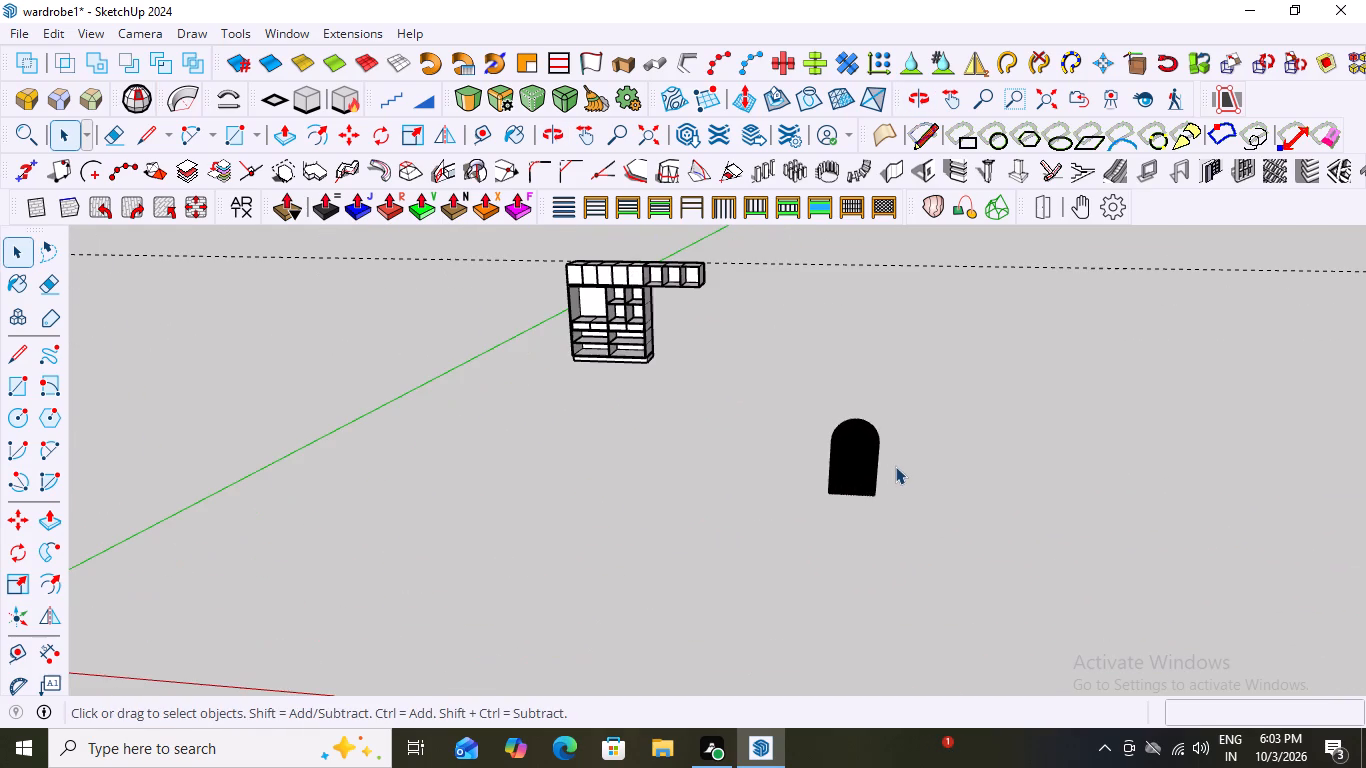
pyautogui.click(1033, 416)
pyautogui.moveTo(1024, 394); pyautogui.dragTo(1014, 403)
pyautogui.moveTo(982, 426); pyautogui.dragTo(784, 530)
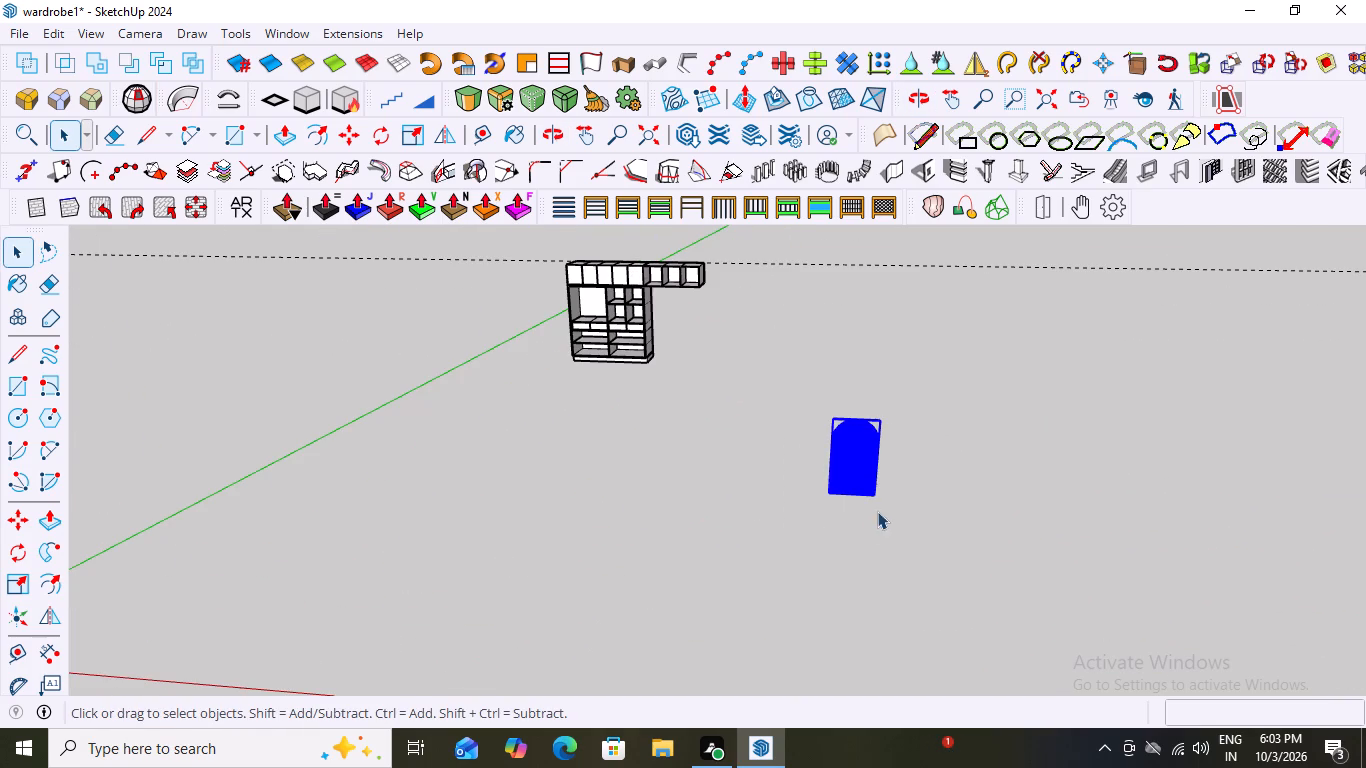
pyautogui.scroll(2, 863, 494)
pyautogui.press('Delete')
# Delete the dashed guide line running along the top of the wardrobe's overhead cabinets.
pyautogui.scroll(-9, 863, 489)
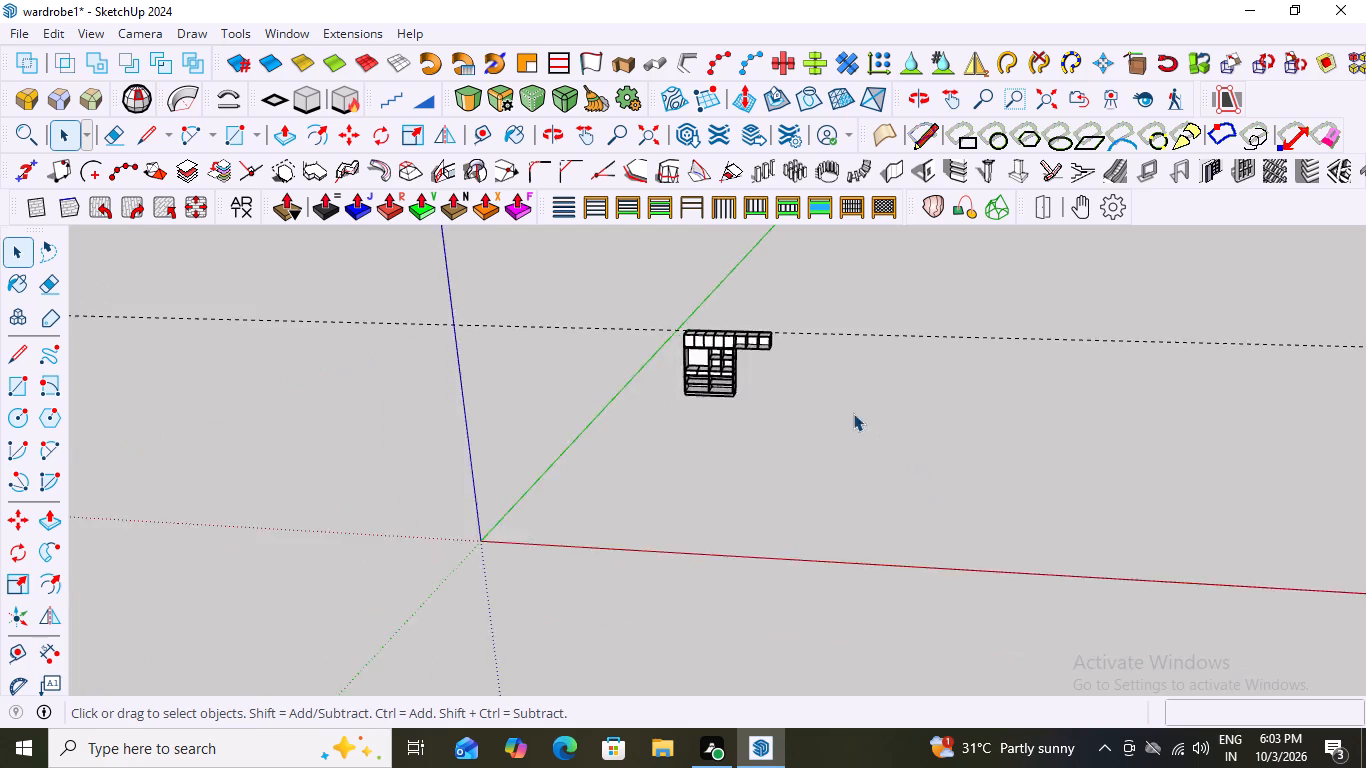
pyautogui.scroll(-3, 853, 413)
pyautogui.click(758, 439)
pyautogui.scroll(8, 703, 367)
pyautogui.moveTo(809, 457); pyautogui.dragTo(858, 450, button='middle')
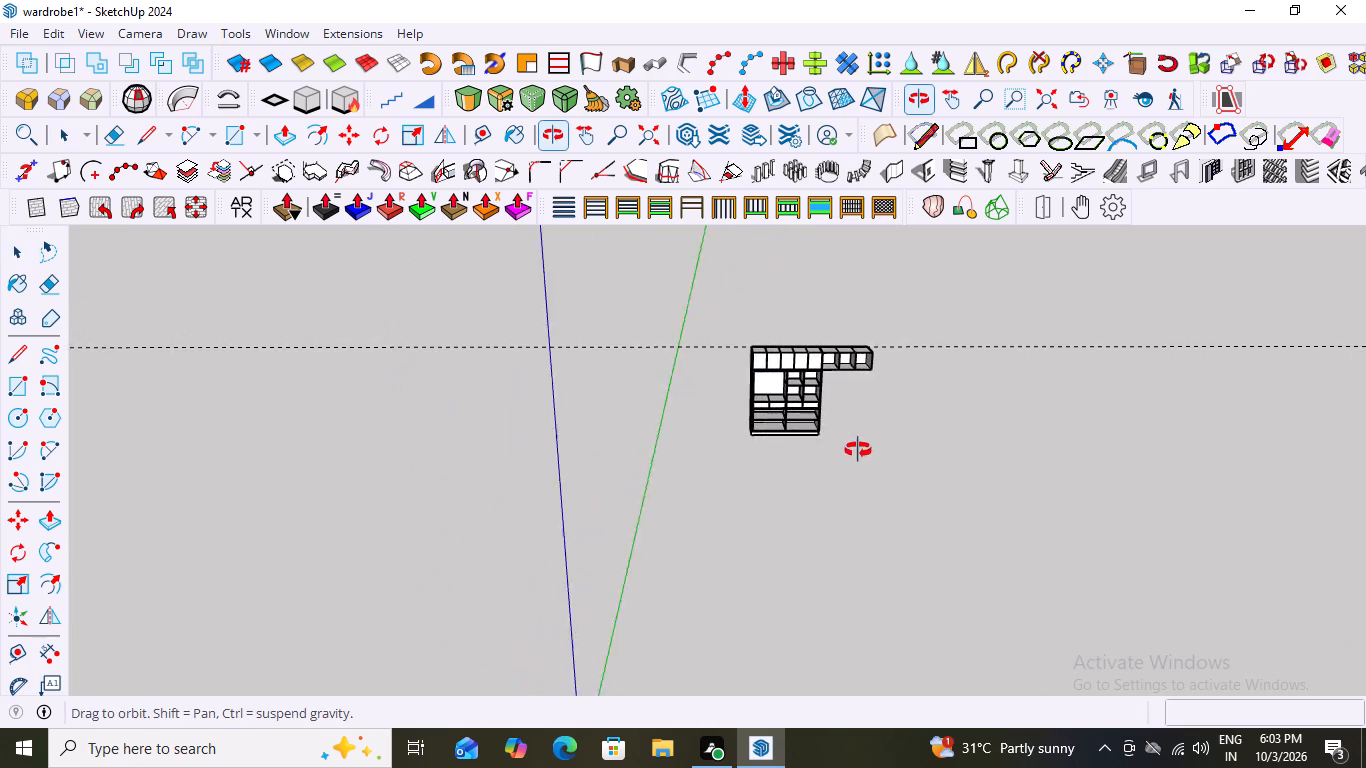
pyautogui.moveTo(858, 450); pyautogui.dragTo(863, 440, button='middle')
pyautogui.scroll(10, 824, 308)
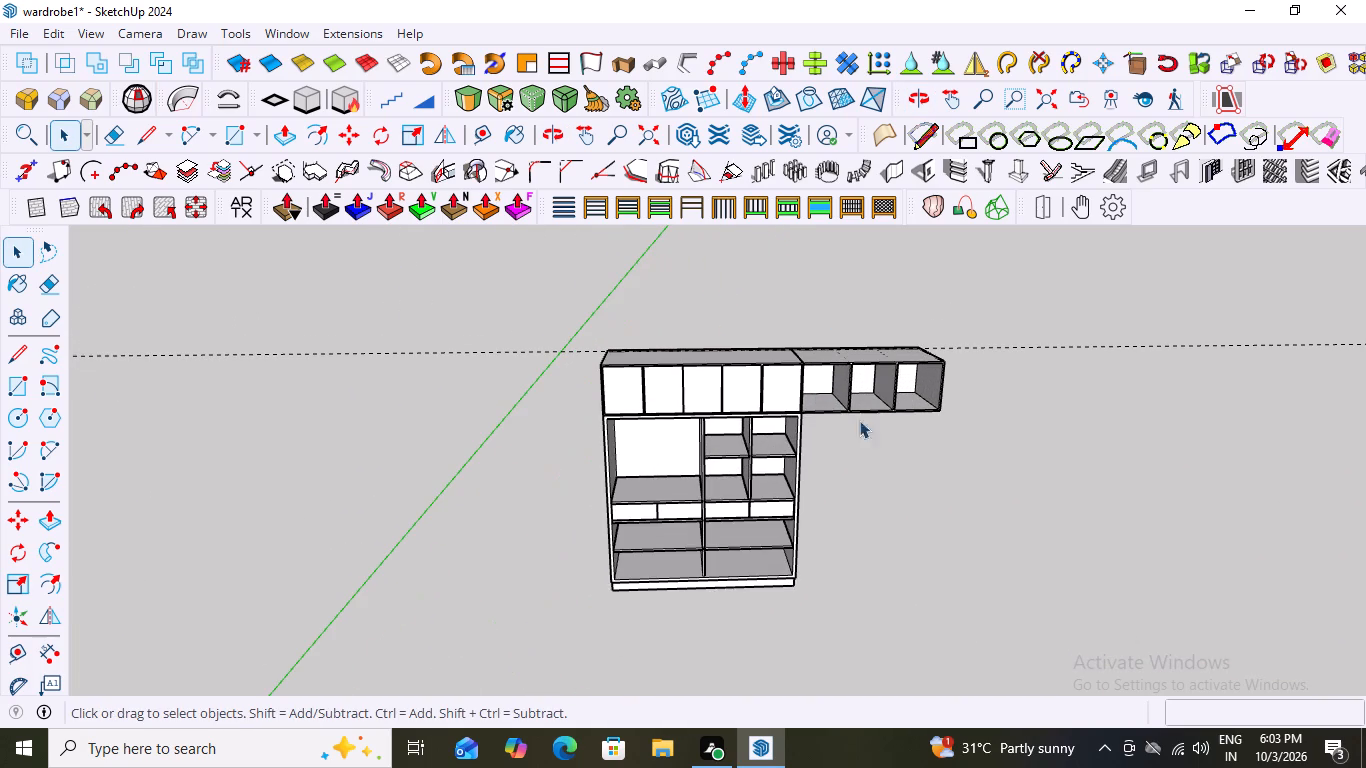
pyautogui.scroll(3, 884, 429)
pyautogui.scroll(-3, 891, 427)
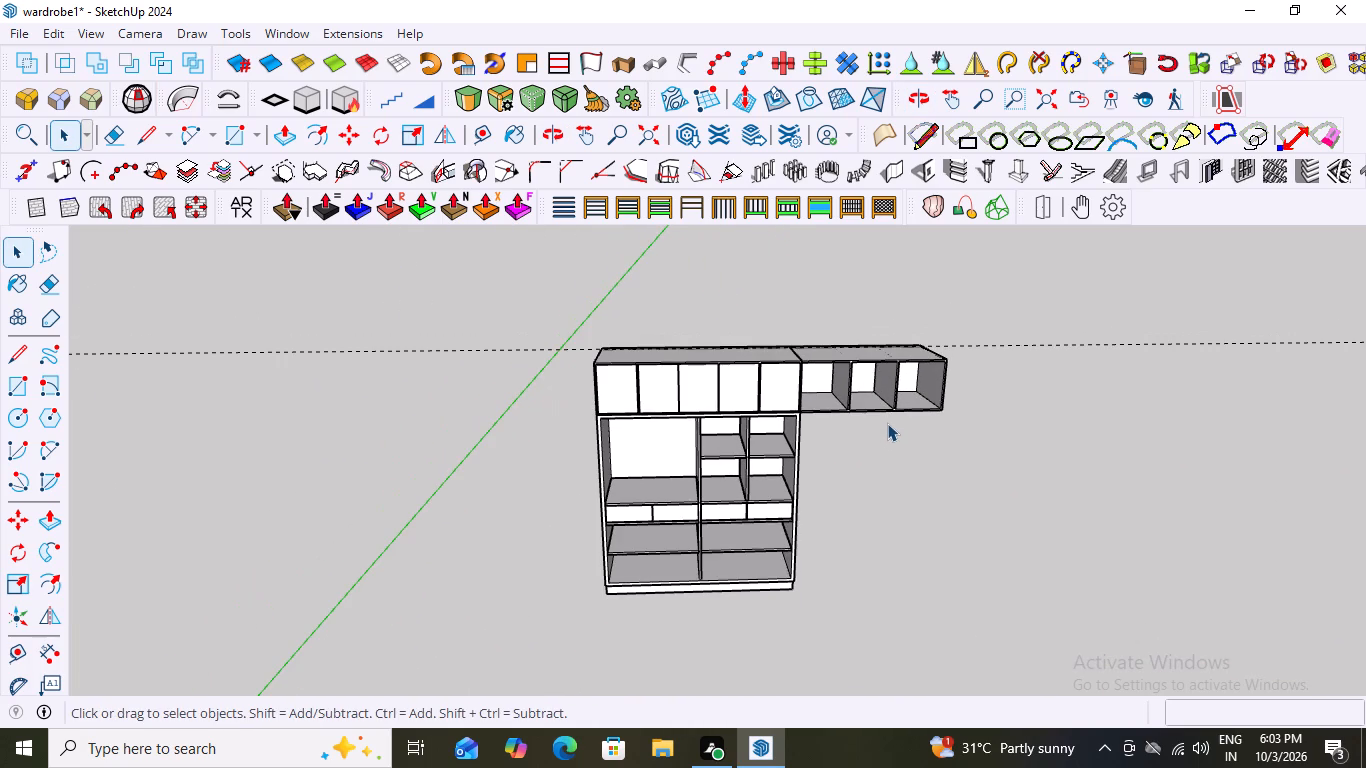
pyautogui.moveTo(888, 366); pyautogui.dragTo(890, 507, button='middle')
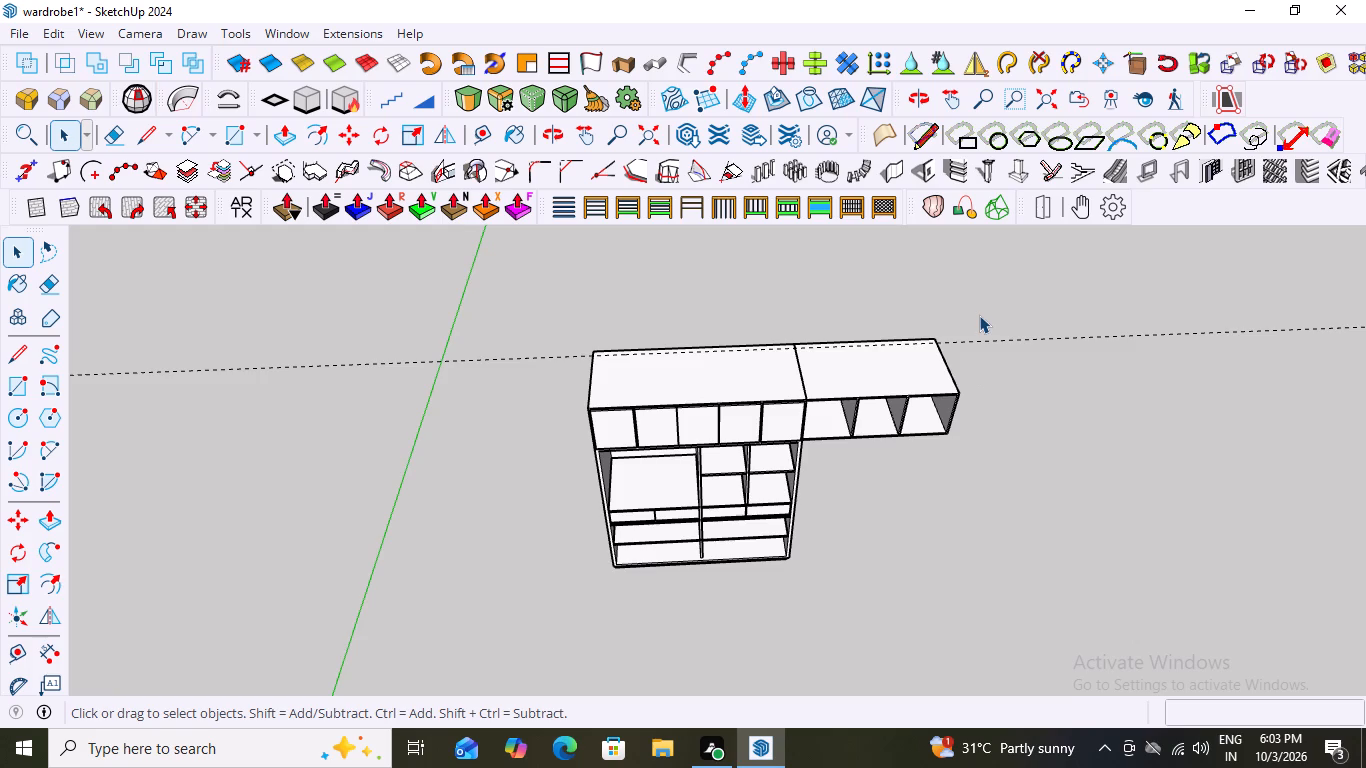
pyautogui.scroll(3, 979, 315)
pyautogui.click(995, 347)
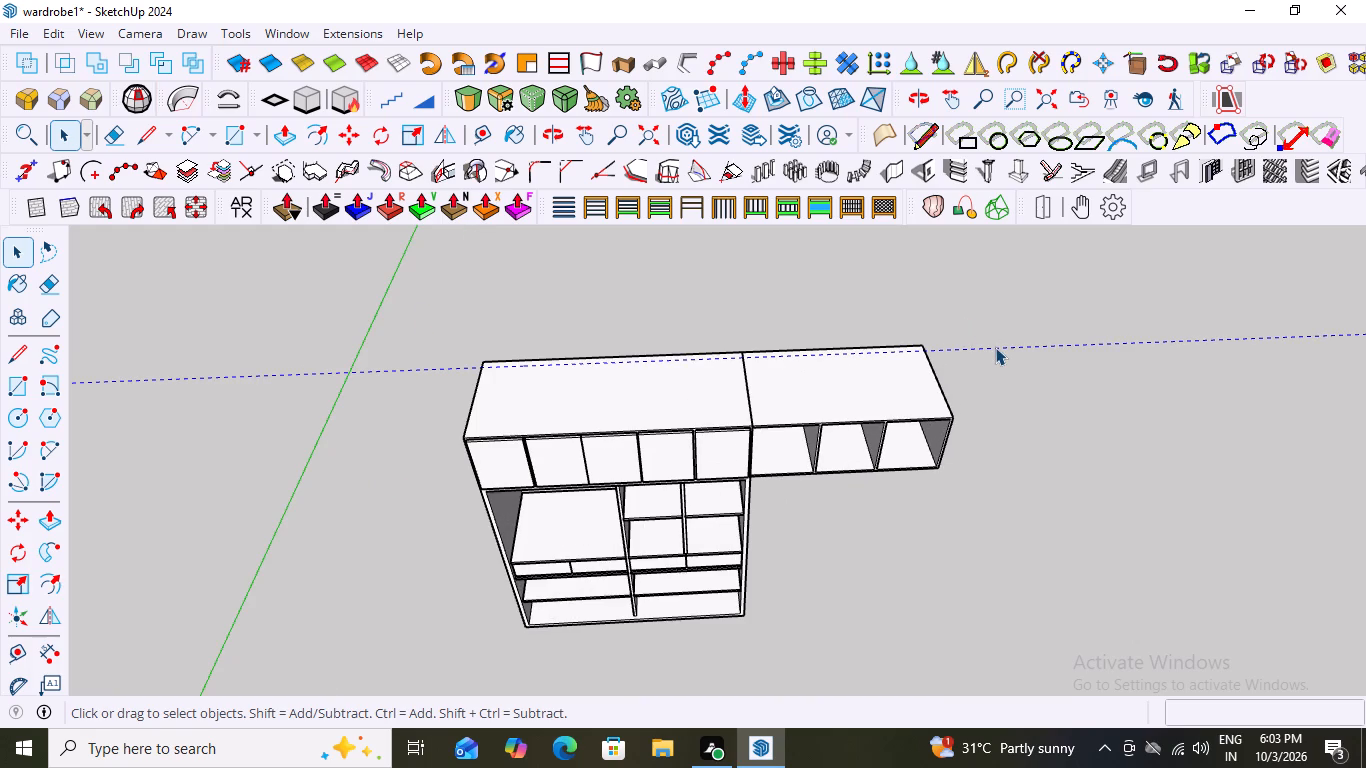
pyautogui.press('Delete')
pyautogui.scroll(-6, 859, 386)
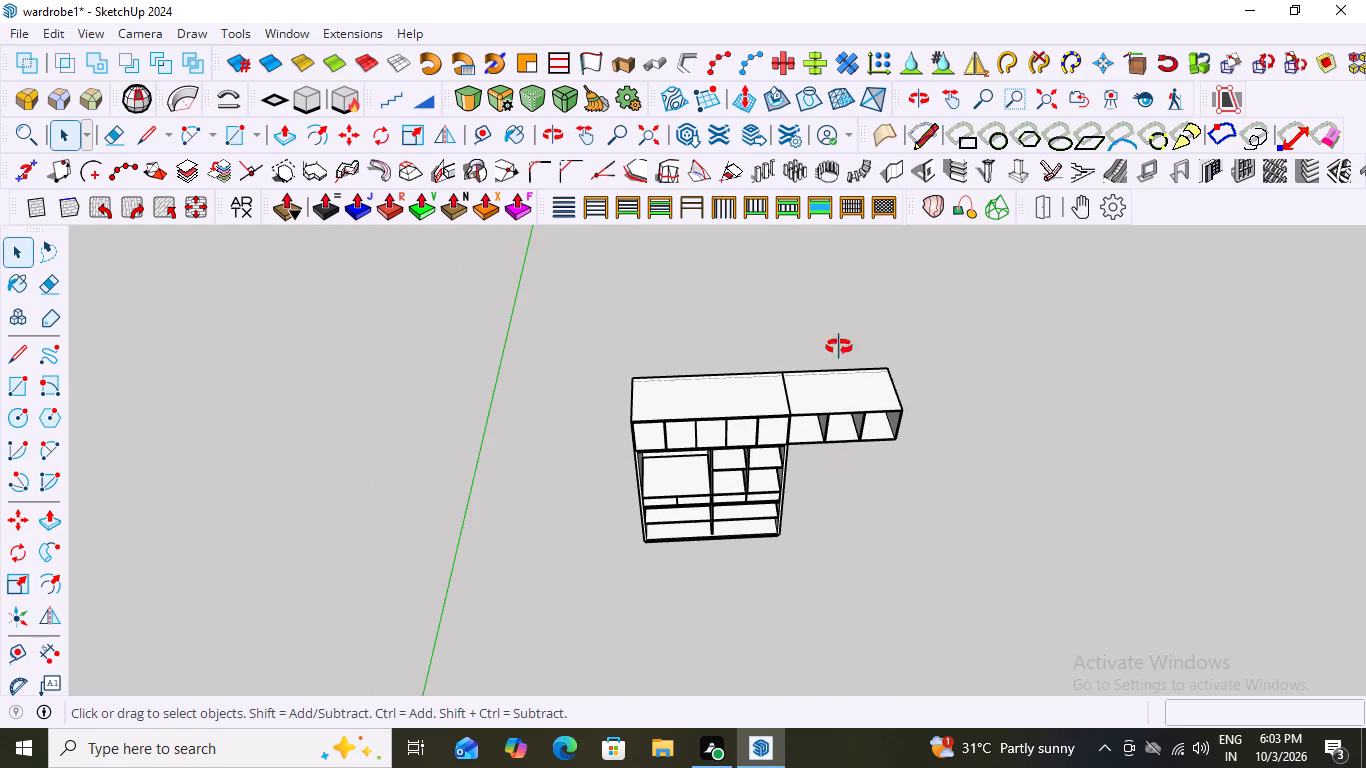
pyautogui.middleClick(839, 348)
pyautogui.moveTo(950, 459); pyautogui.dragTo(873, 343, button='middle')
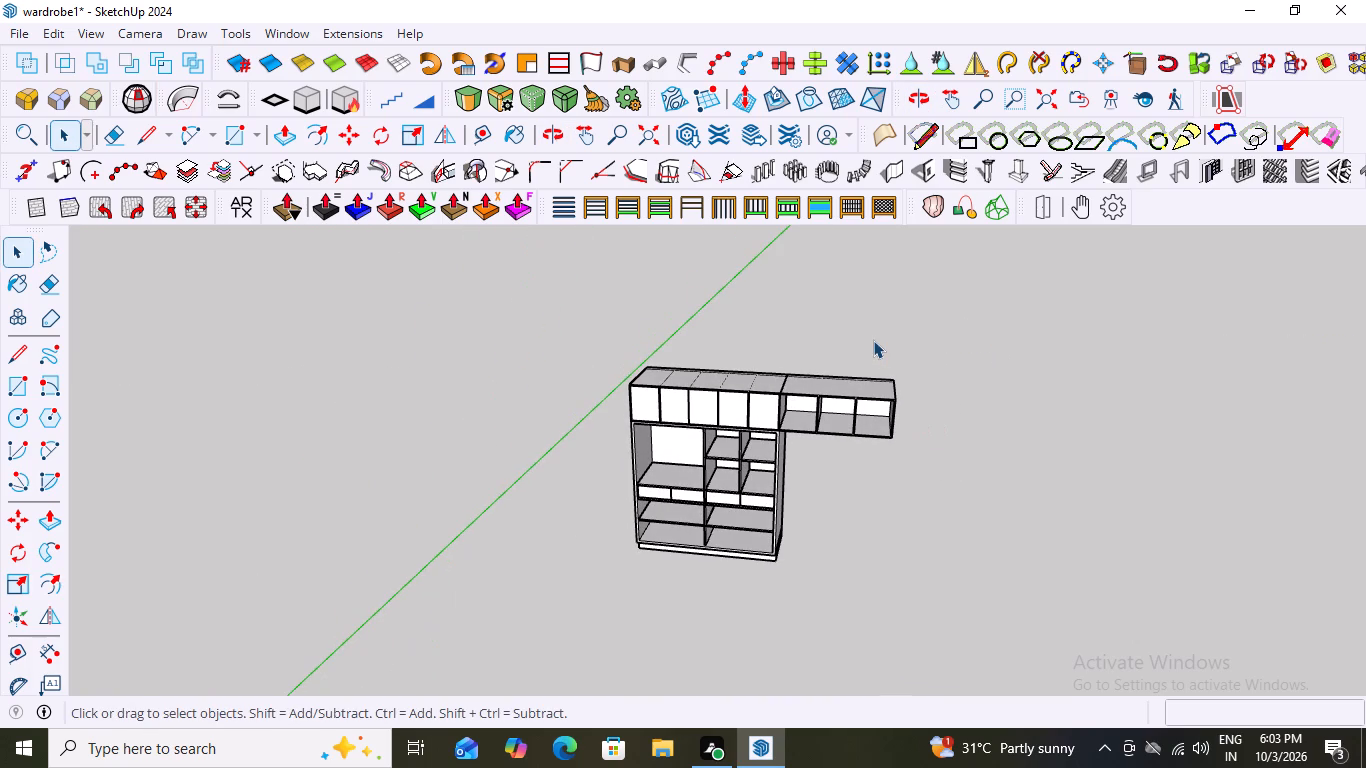
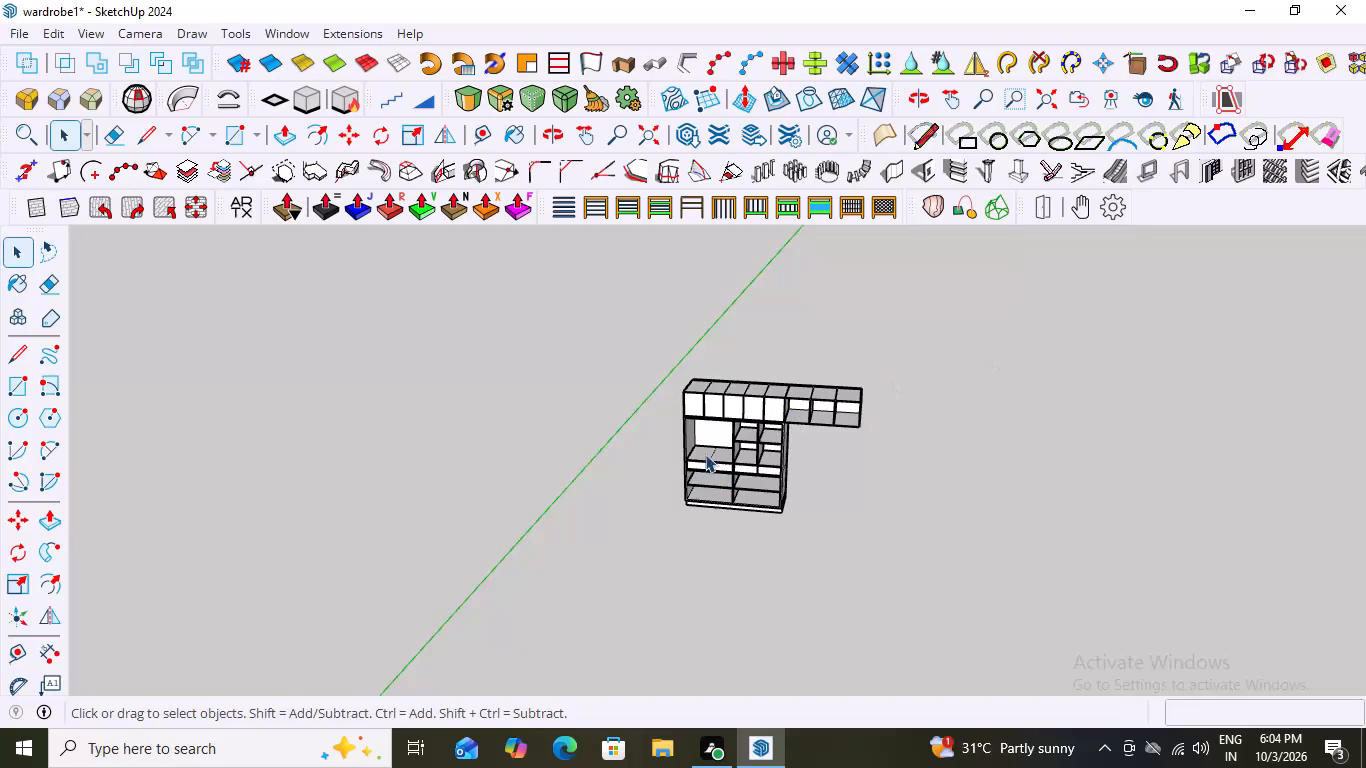
# Draw a rectangle about 1' 8" by 1' 8" across the open overhead compartment adjoining the existing doors.
pyautogui.scroll(-2, 769, 429)
pyautogui.moveTo(871, 425); pyautogui.dragTo(957, 403, button='middle')
pyautogui.scroll(-1, 916, 415)
pyautogui.scroll(10, 827, 411)
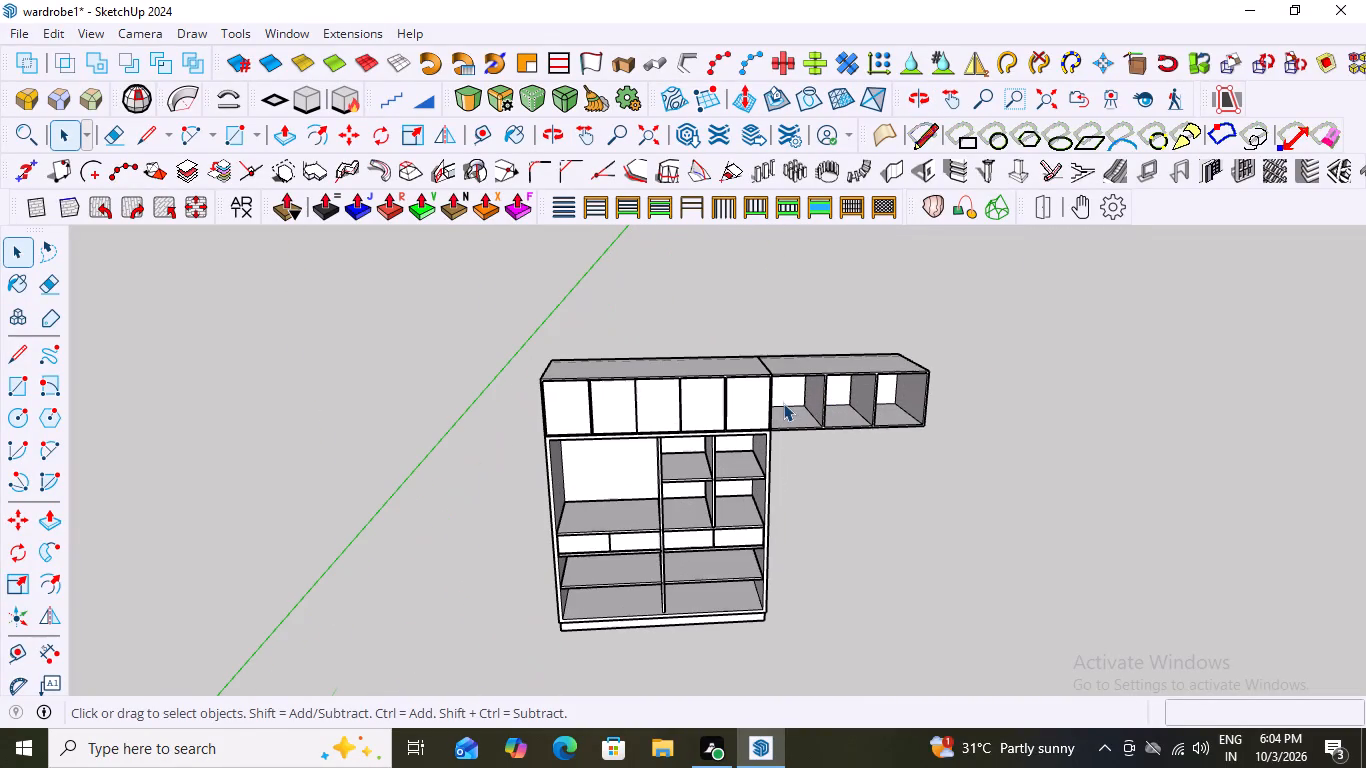
pyautogui.moveTo(762, 404); pyautogui.dragTo(755, 389, button='middle')
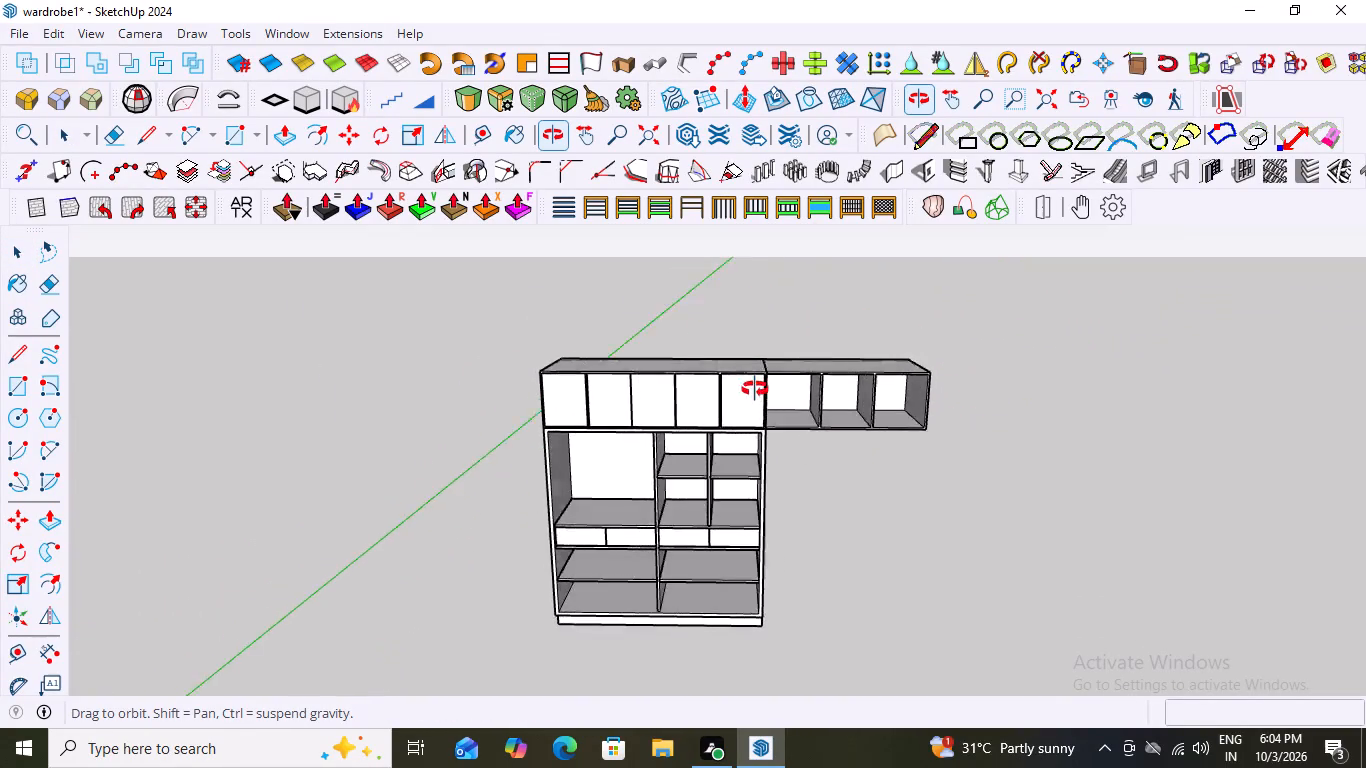
pyautogui.moveTo(755, 389); pyautogui.dragTo(879, 648, button='middle')
pyautogui.scroll(1, 726, 461)
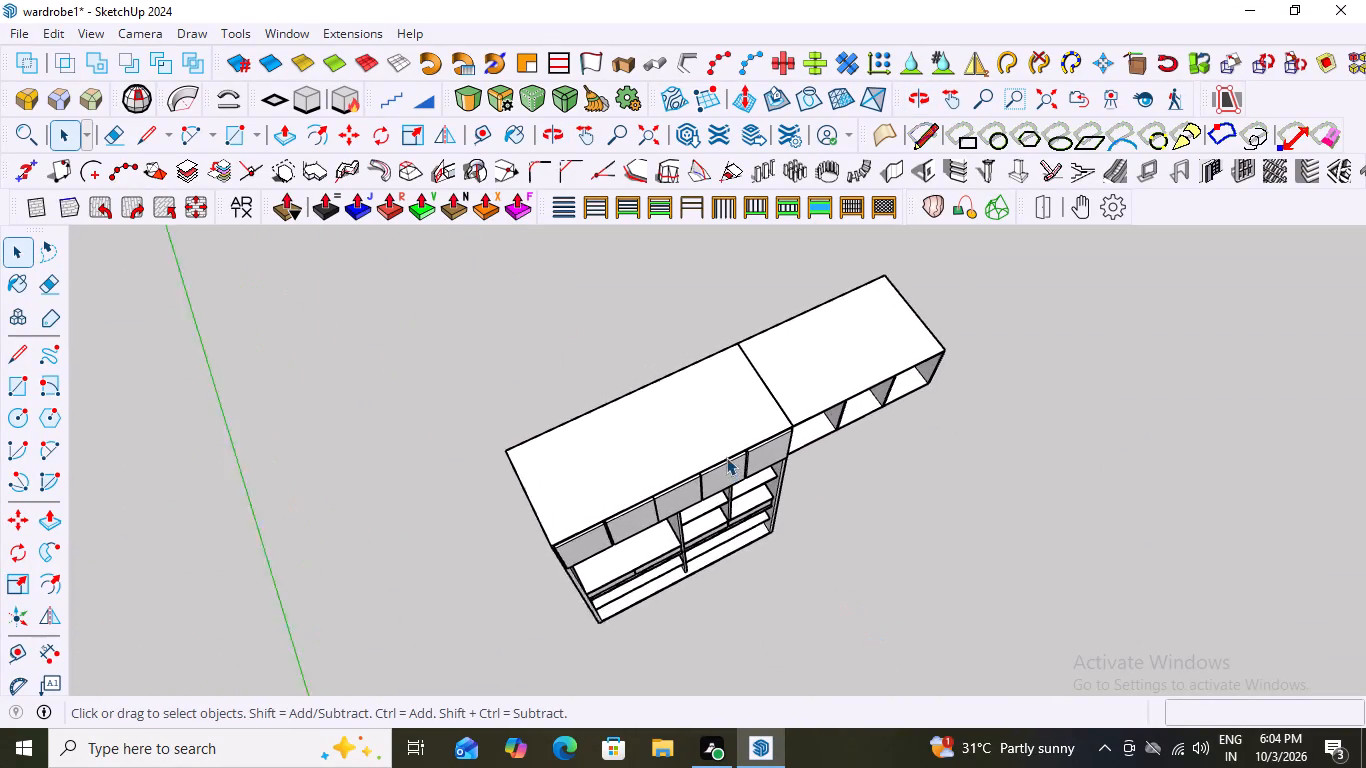
pyautogui.scroll(12, 726, 457)
pyautogui.scroll(-3, 766, 453)
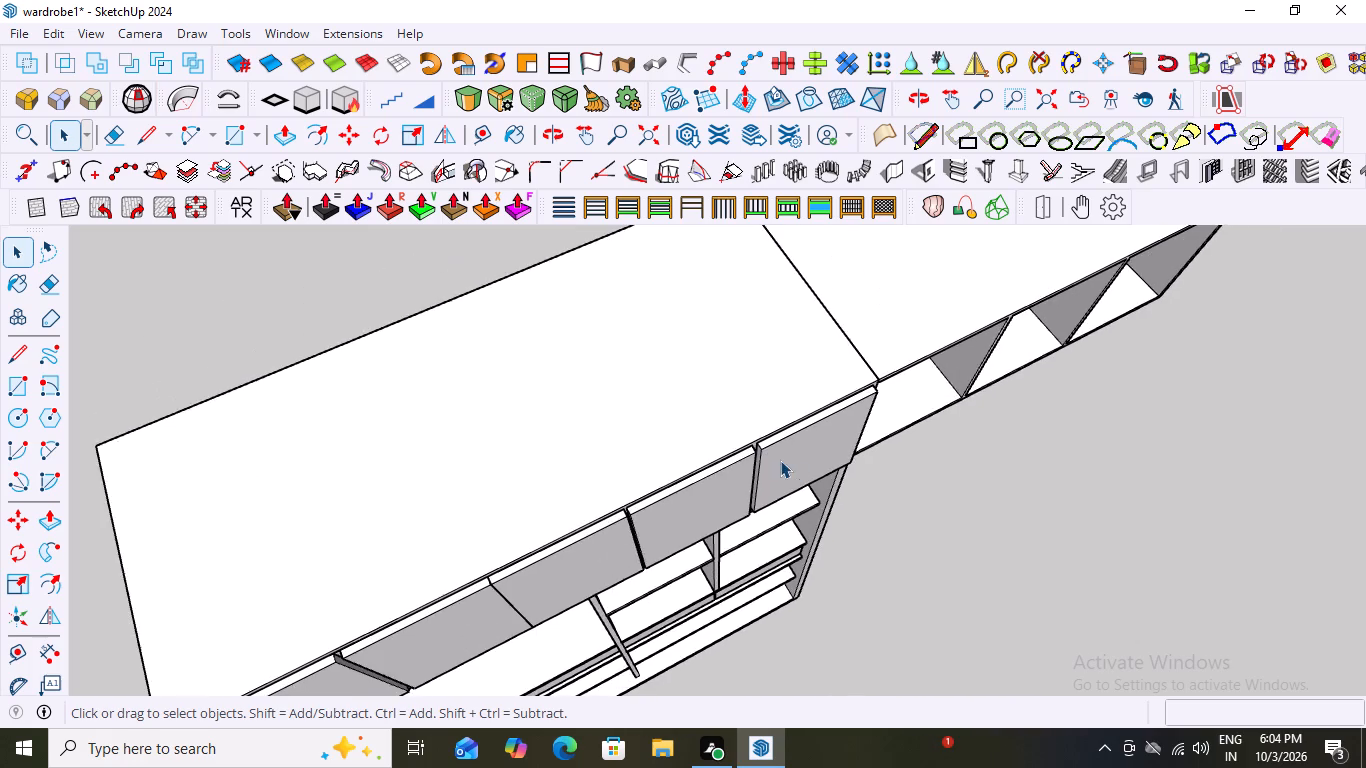
pyautogui.moveTo(786, 463); pyautogui.dragTo(648, 295, button='middle')
pyautogui.scroll(-7, 648, 295)
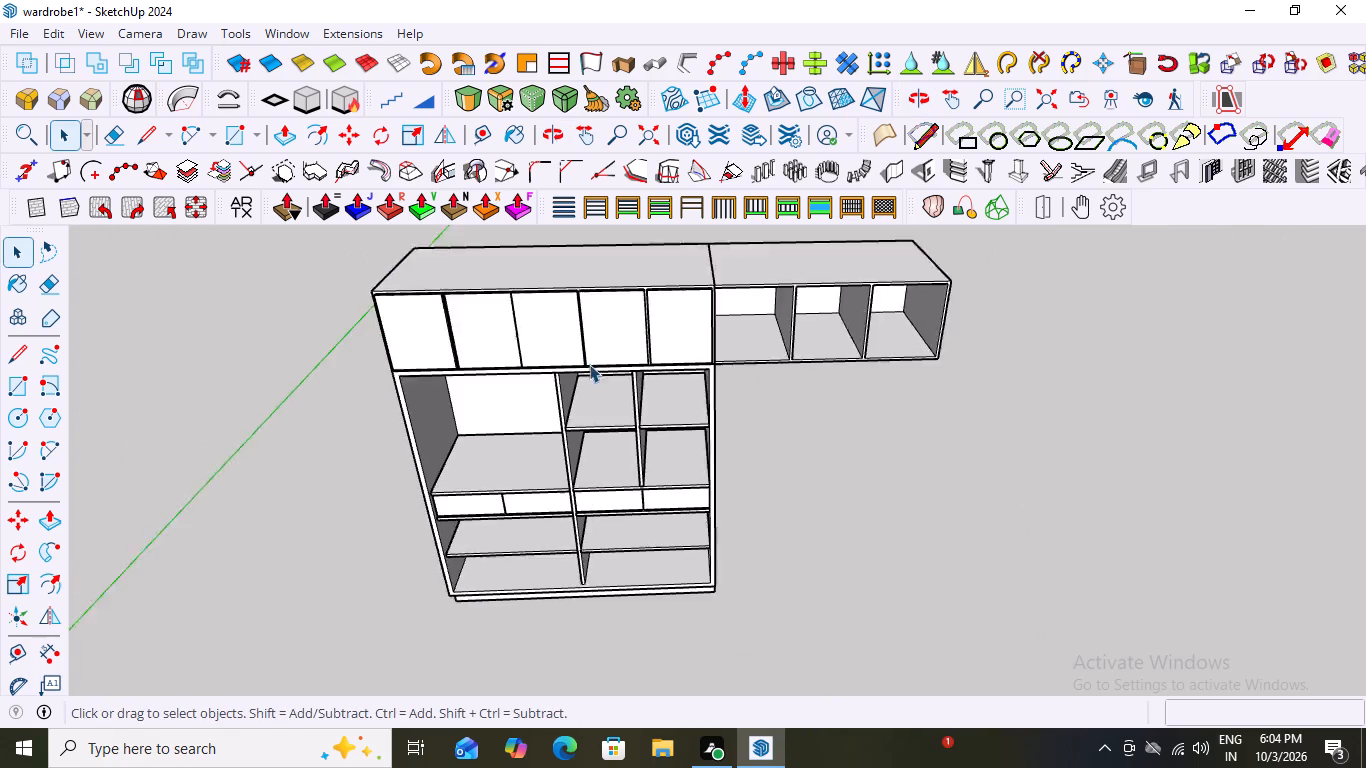
pyautogui.scroll(-1, 589, 364)
pyautogui.moveTo(721, 347); pyautogui.dragTo(717, 277, button='middle')
pyautogui.scroll(7, 694, 286)
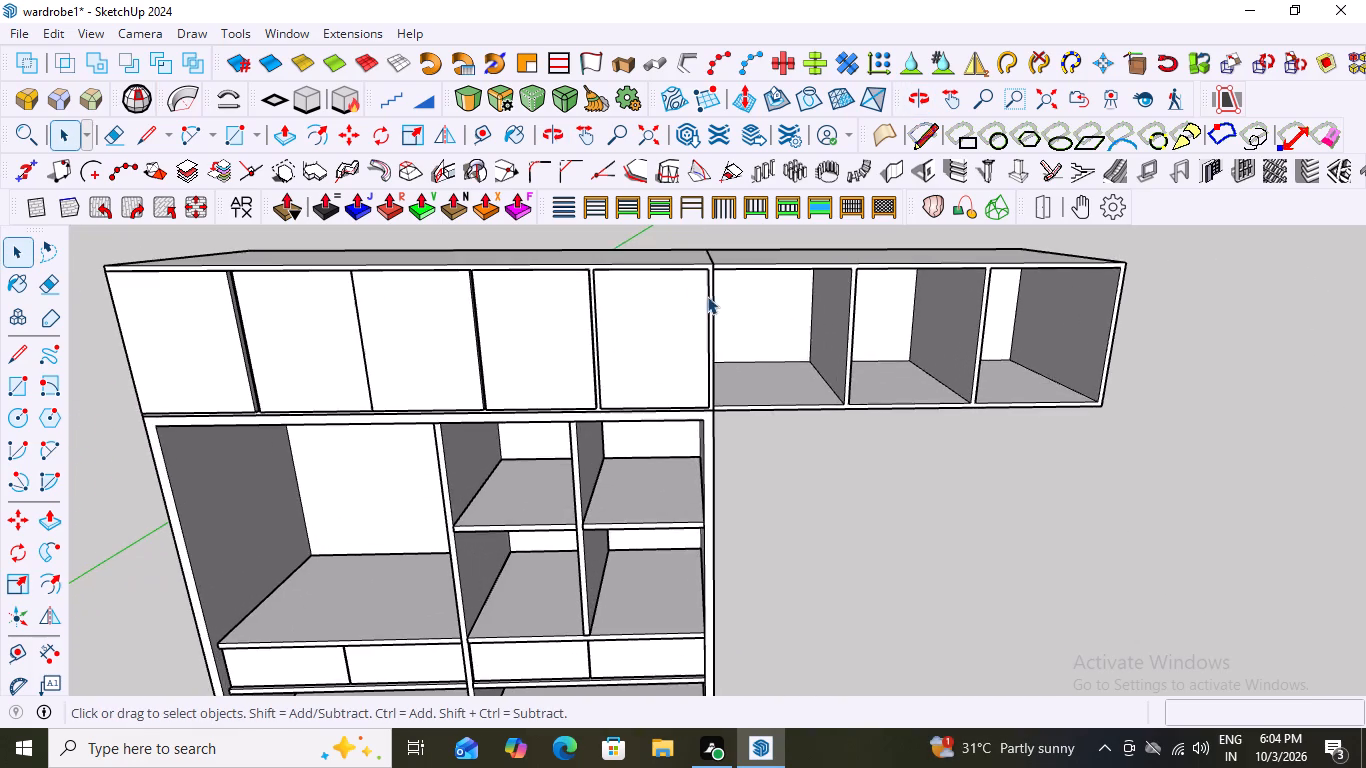
pyautogui.moveTo(798, 322); pyautogui.dragTo(701, 344, button='middle')
pyautogui.scroll(3, 678, 267)
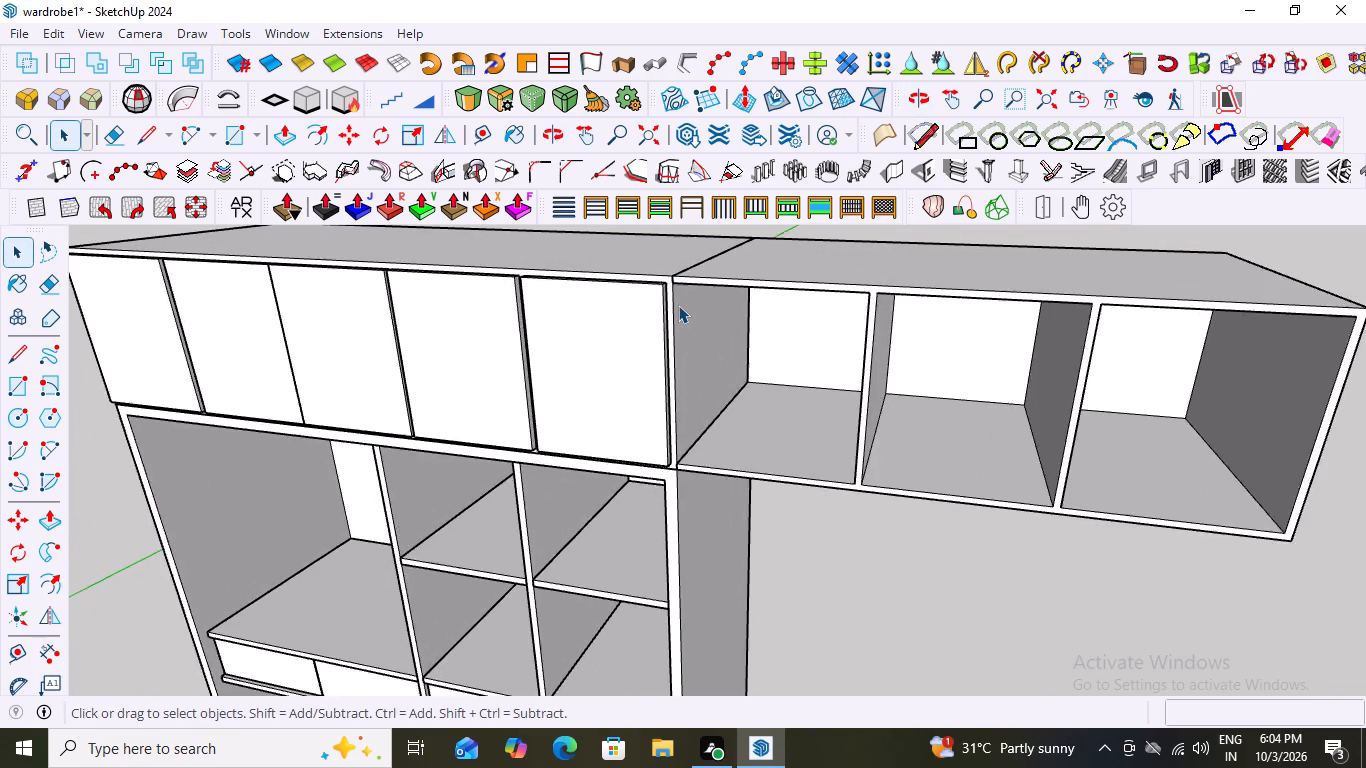
pyautogui.scroll(4, 678, 305)
pyautogui.moveTo(696, 306); pyautogui.dragTo(750, 278, button='middle')
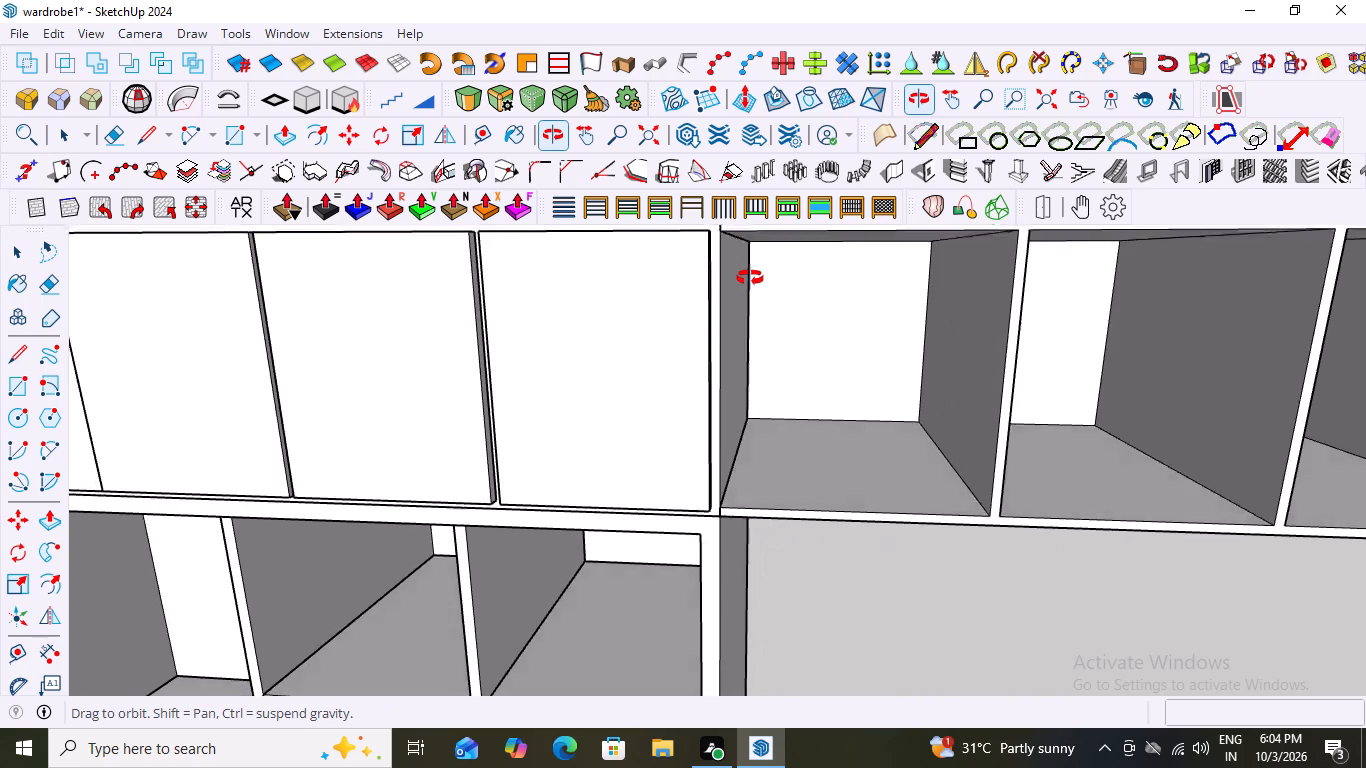
pyautogui.moveTo(750, 278); pyautogui.dragTo(760, 261, button='middle')
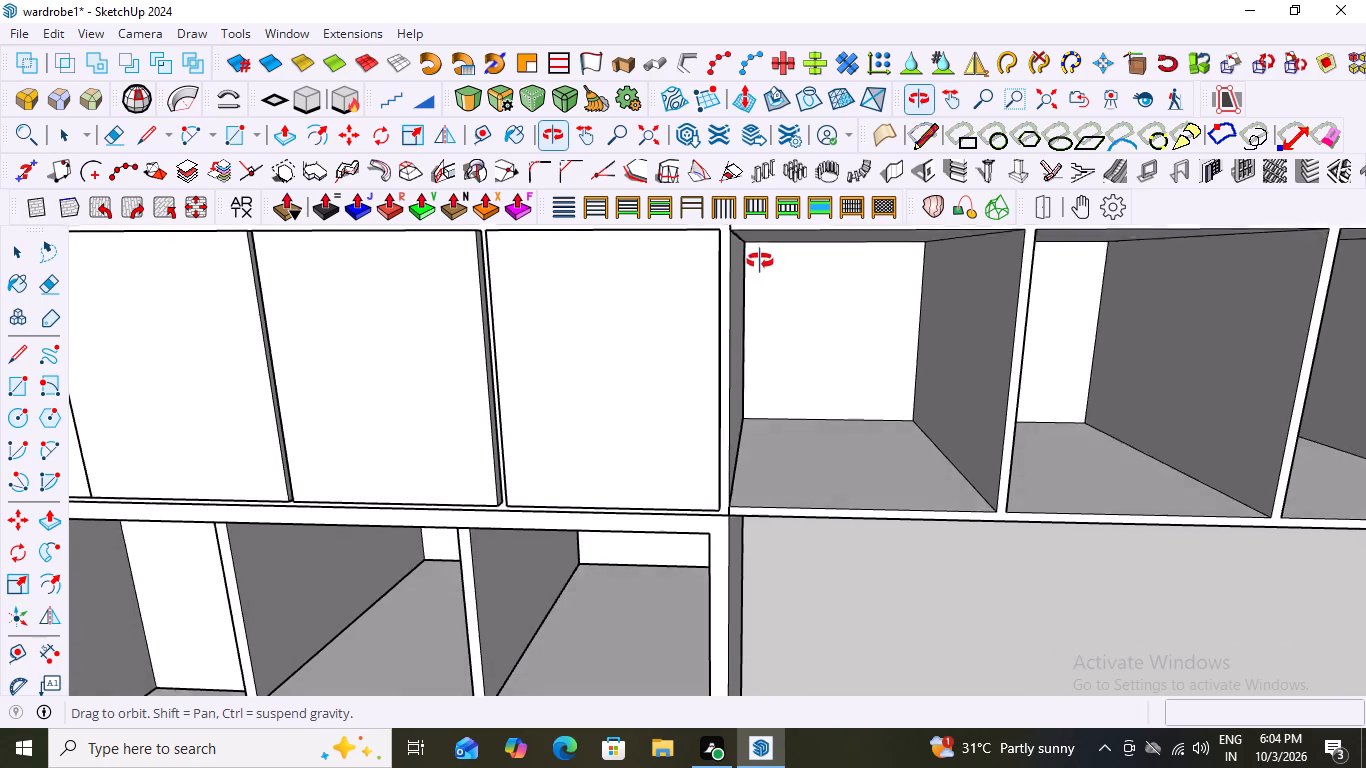
pyautogui.moveTo(760, 261); pyautogui.dragTo(647, 250, button='middle')
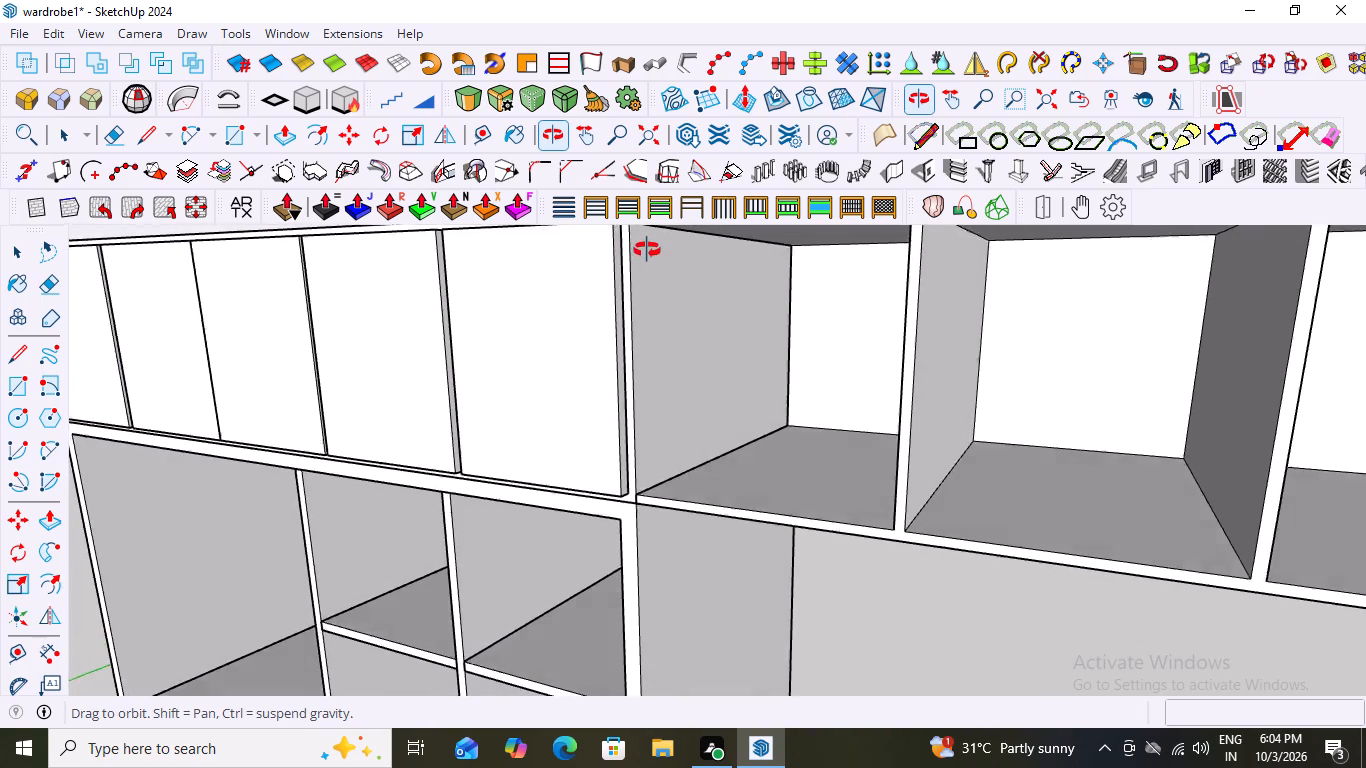
pyautogui.moveTo(647, 250); pyautogui.dragTo(748, 323, button='middle')
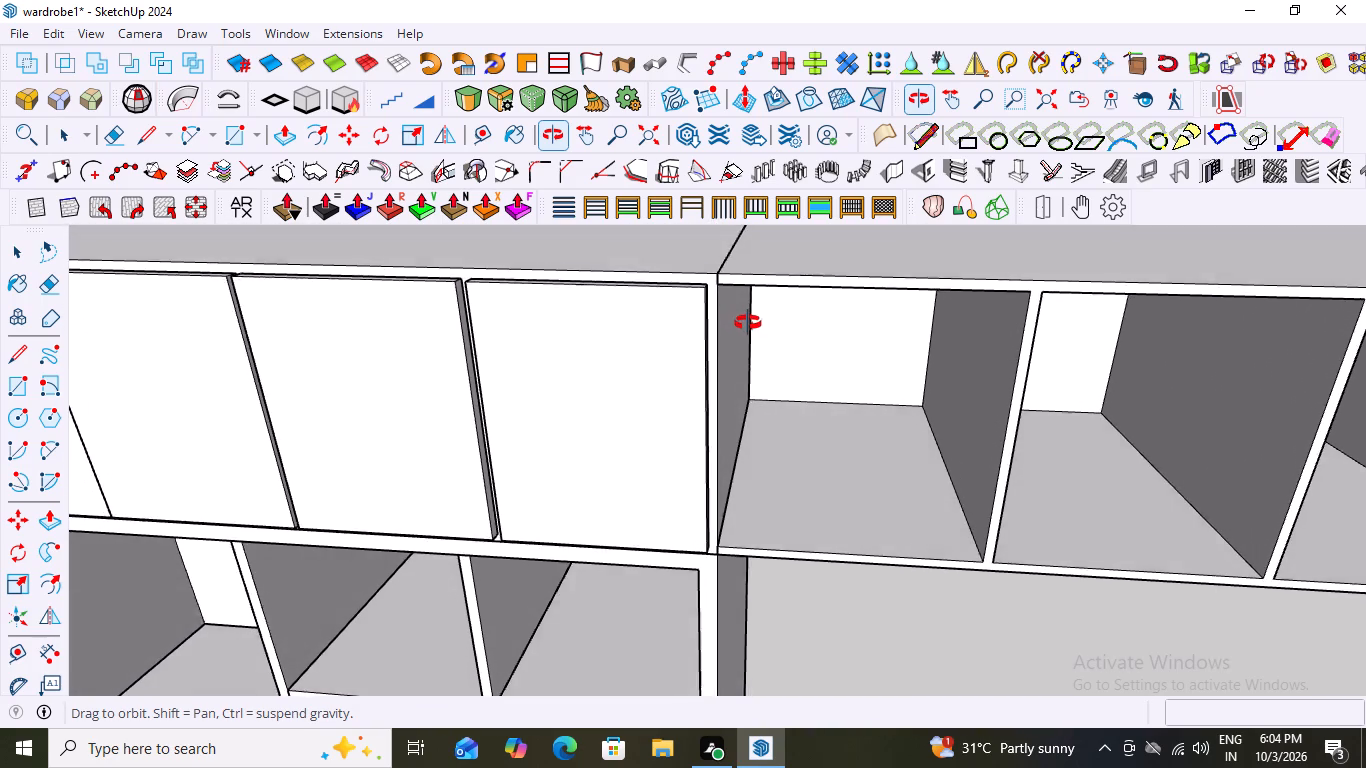
pyautogui.moveTo(748, 323); pyautogui.dragTo(763, 306, button='middle')
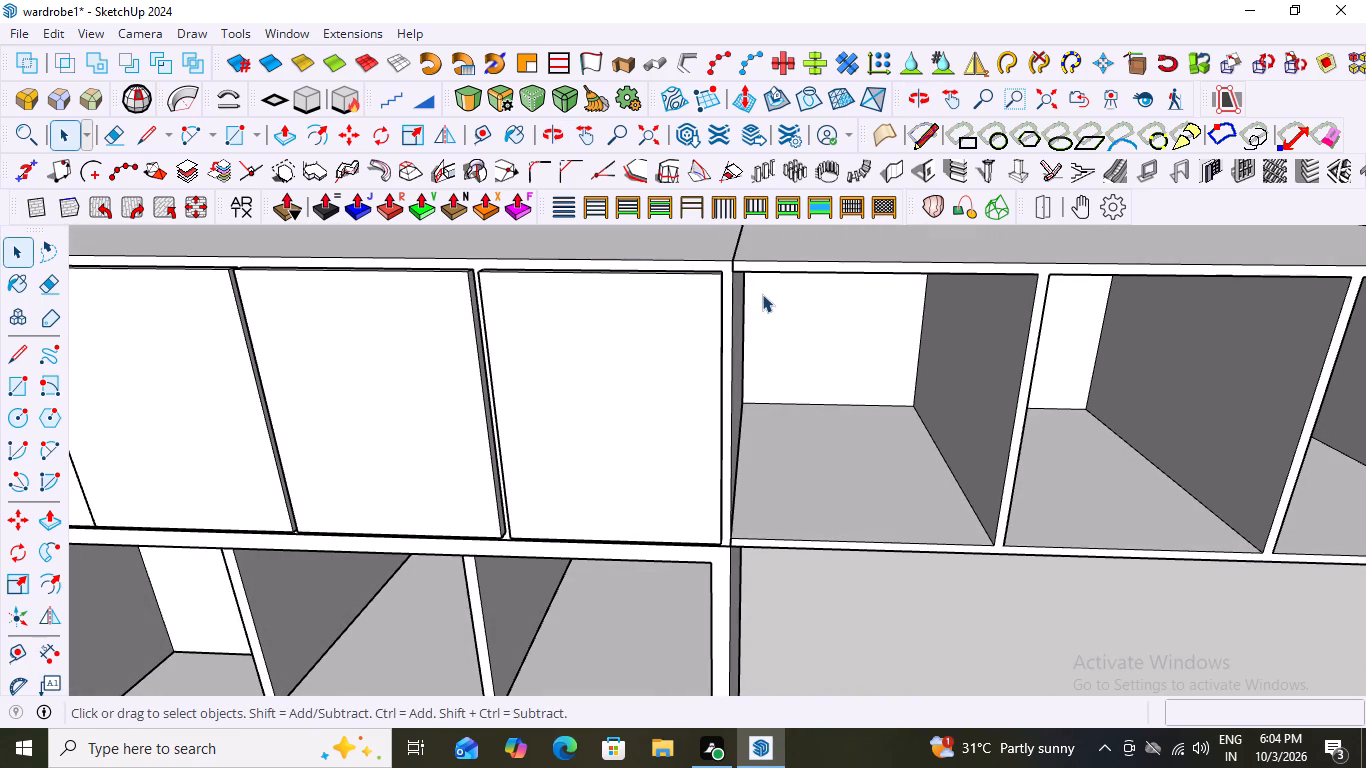
pyautogui.press('r')
pyautogui.scroll(3, 1038, 285)
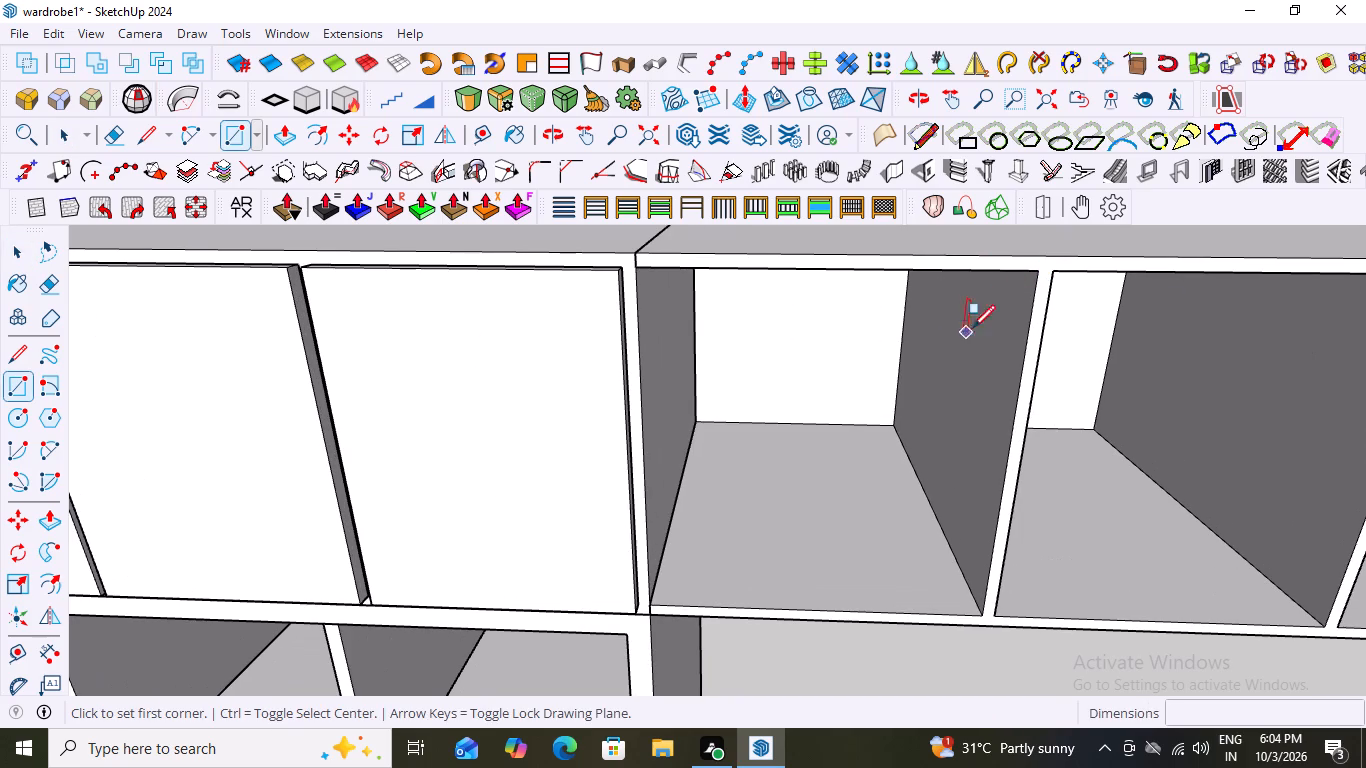
pyautogui.click(1035, 273)
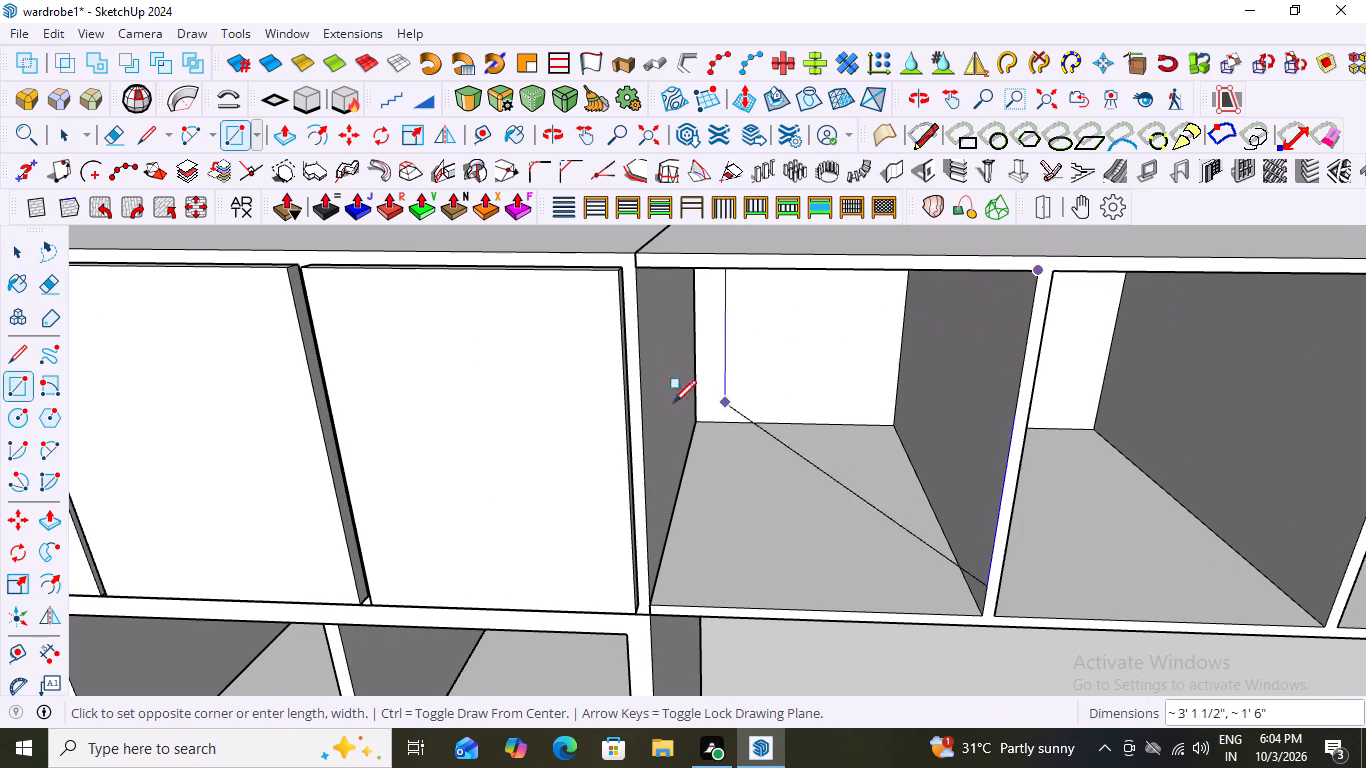
pyautogui.click(648, 609)
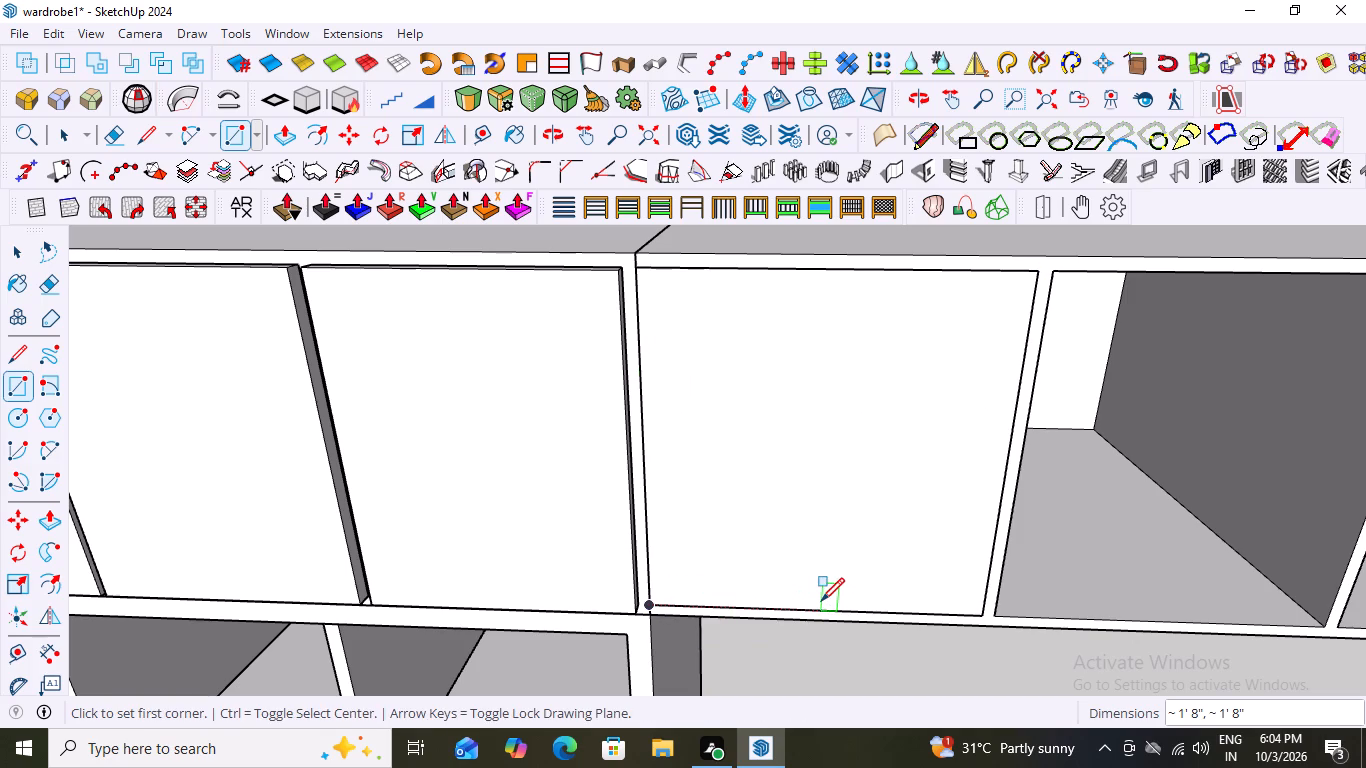
# Make the new rectangle's face and edges into a group.
pyautogui.press('space')
pyautogui.doubleClick(771, 486)
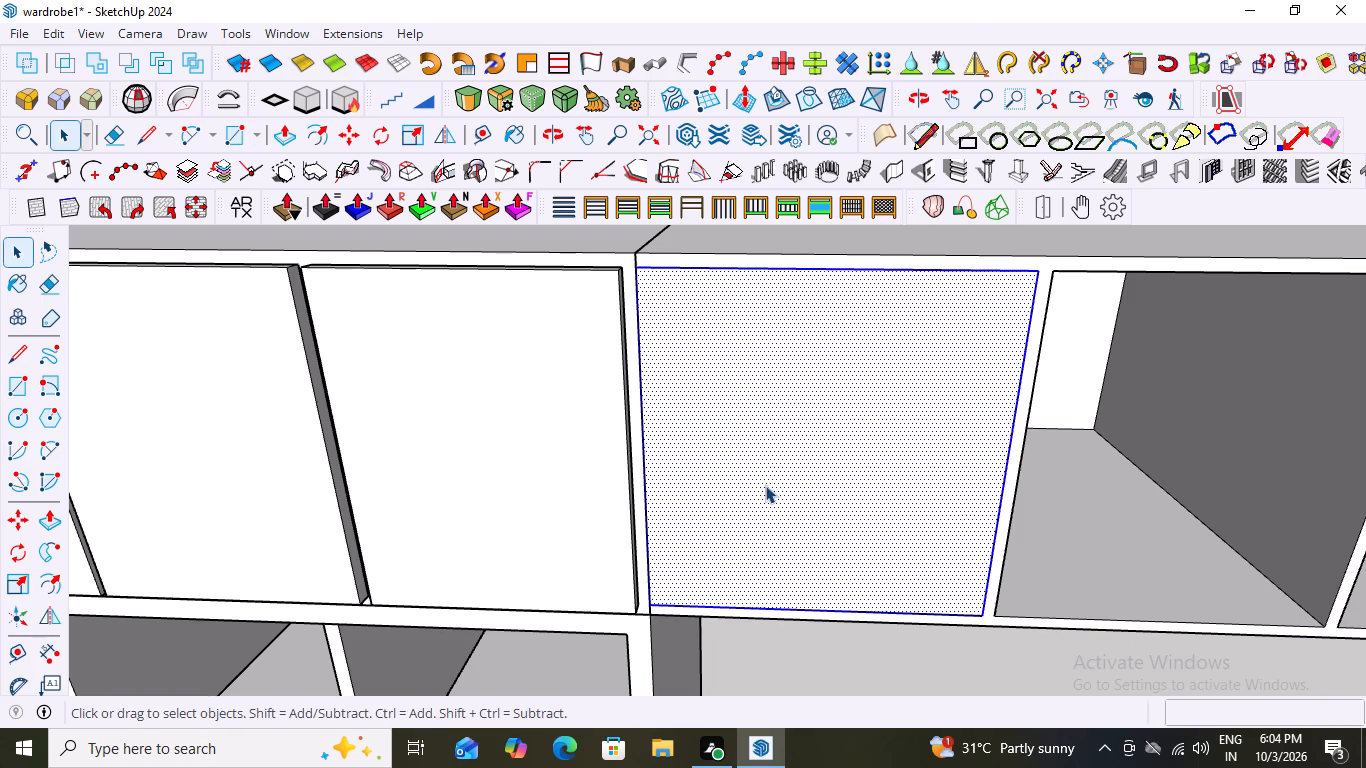
pyautogui.rightClick(765, 485)
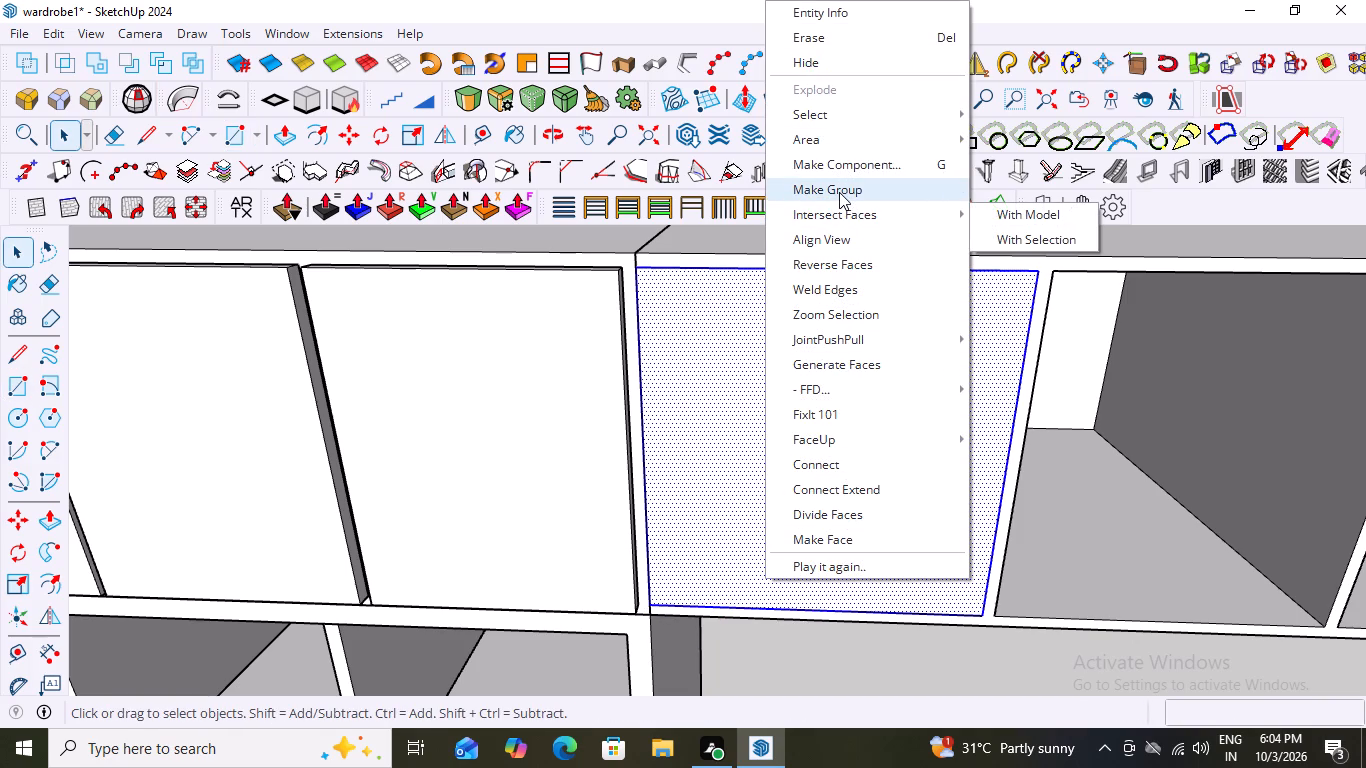
pyautogui.click(839, 192)
# Extrude the face inside the new group by 1" to form a door panel.
pyautogui.click(725, 403)
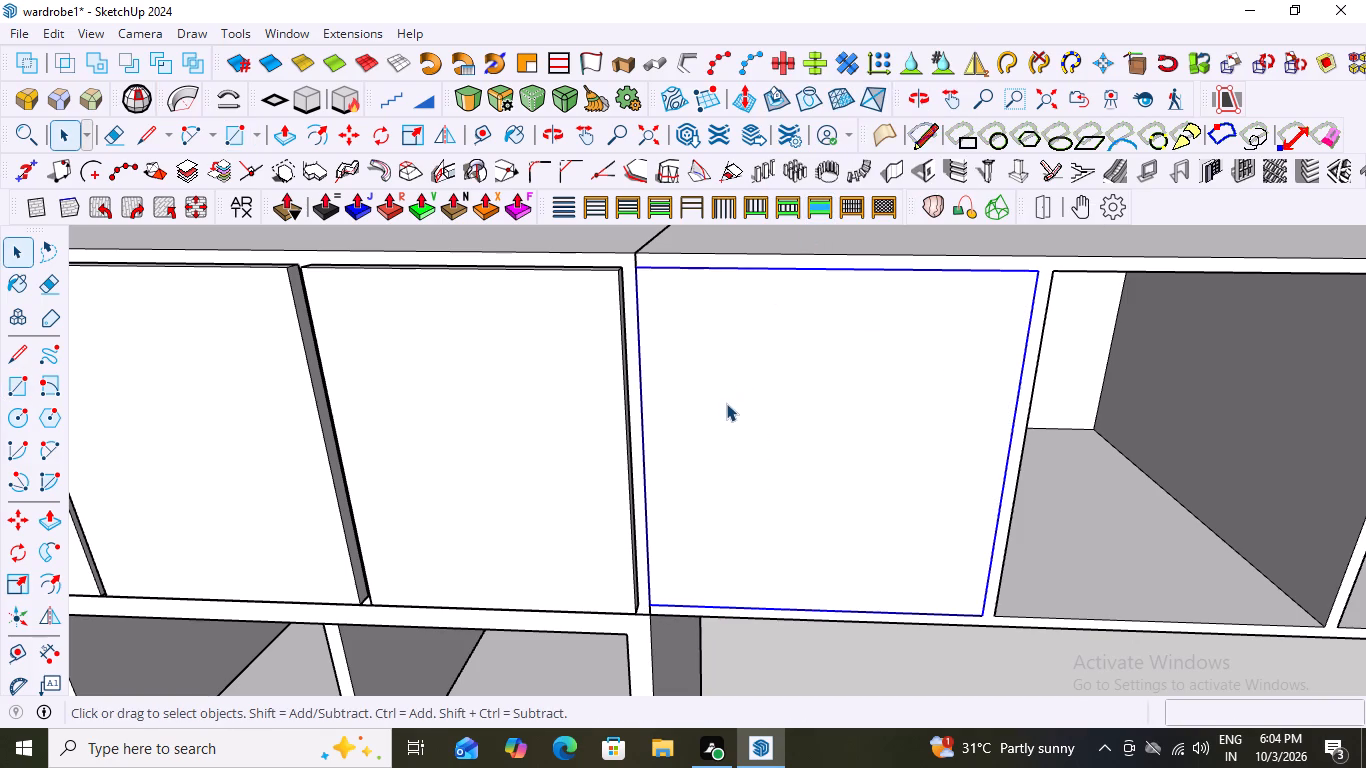
pyautogui.click(726, 403)
pyautogui.press('p')
pyautogui.click(726, 403)
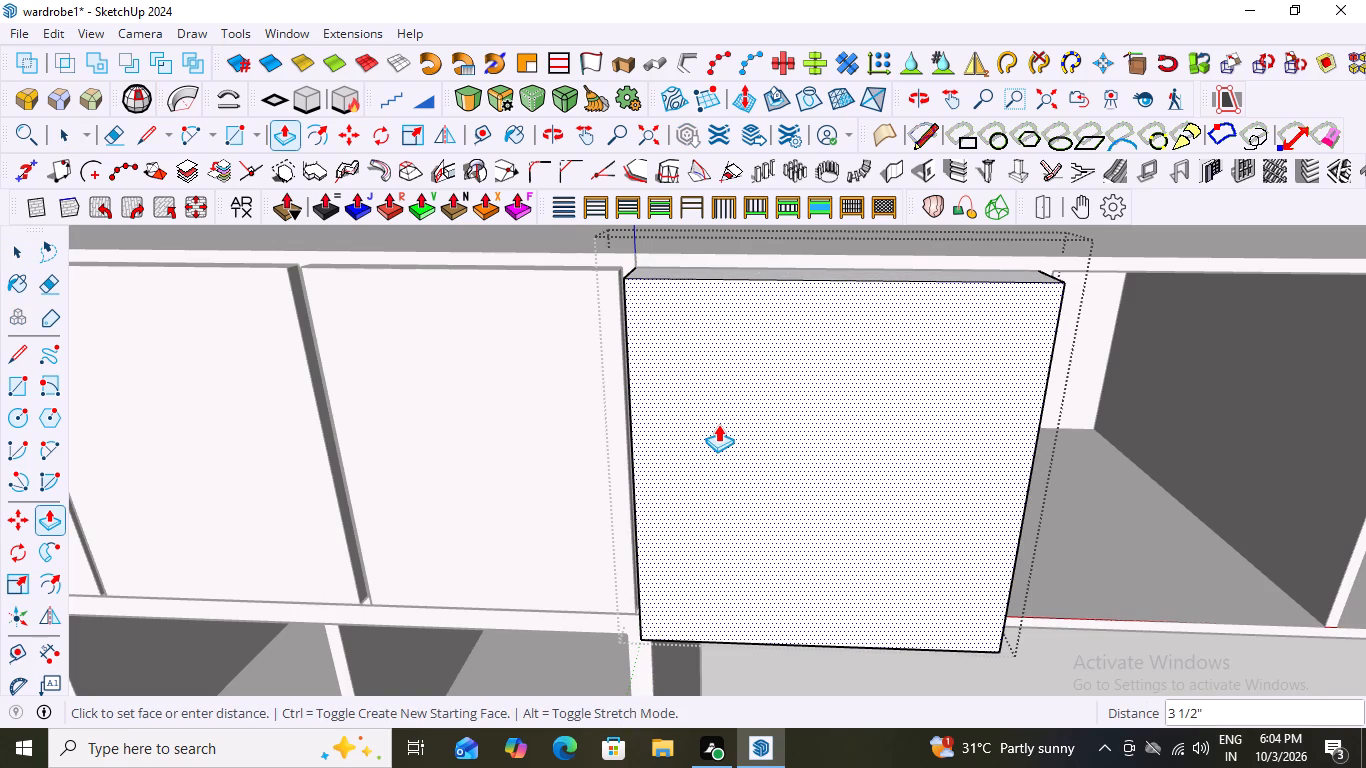
pyautogui.press('1')
pyautogui.hotkey('shift', '"')
pyautogui.press('Return')
pyautogui.press('space')
pyautogui.scroll(-2, 808, 472)
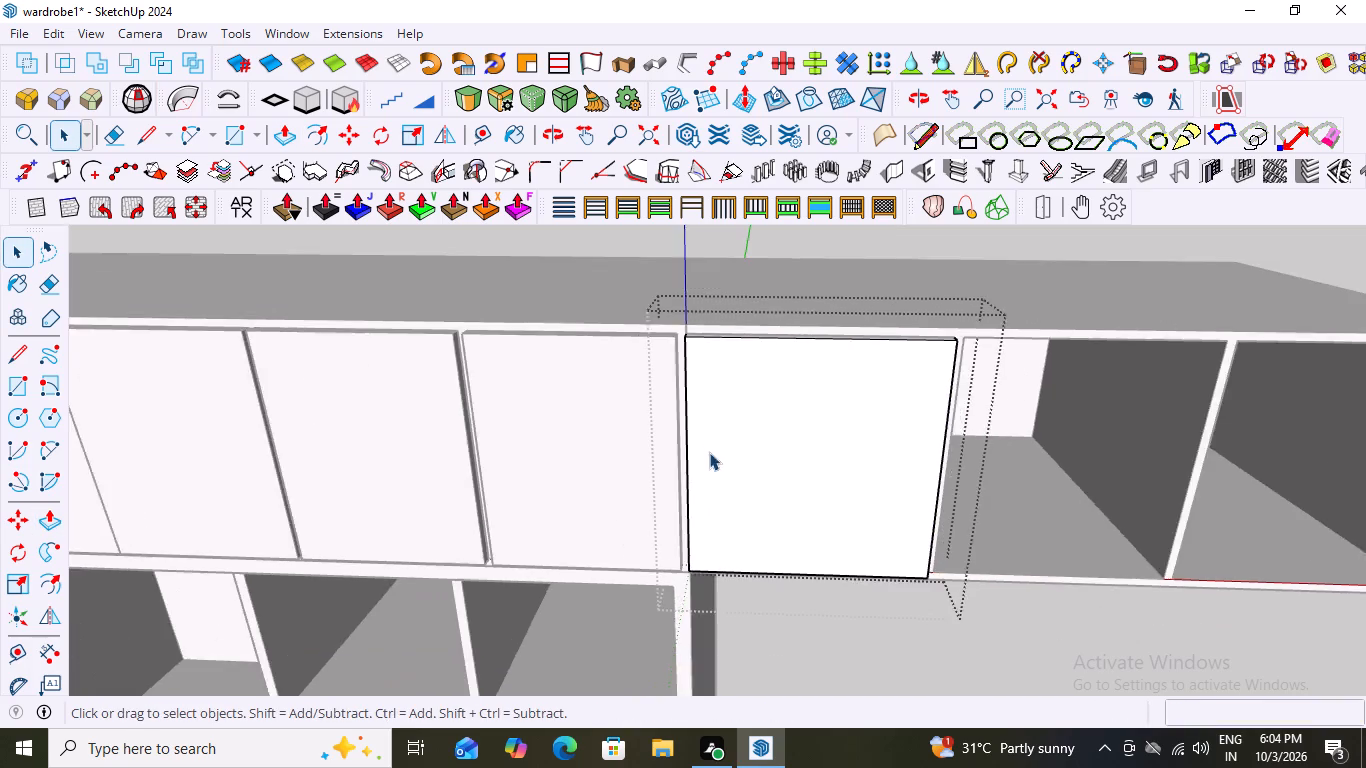
pyautogui.scroll(-5, 709, 452)
pyautogui.click(848, 604)
pyautogui.scroll(-1, 752, 585)
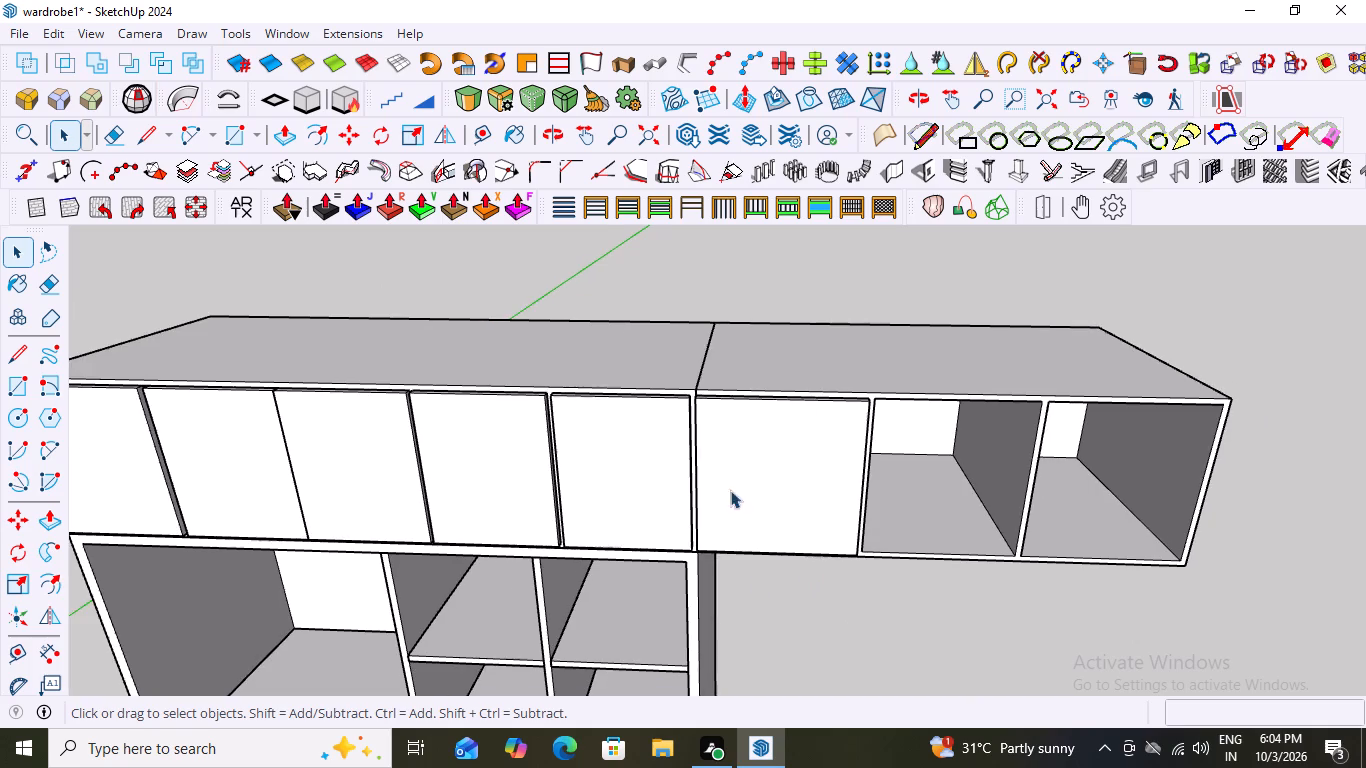
# Copy the new door panel about 1' 7 1/2" sideways onto the middle open overhead compartment, snapping to its lower corner.
pyautogui.moveTo(682, 401); pyautogui.dragTo(742, 567, button='middle')
pyautogui.scroll(15, 742, 567)
pyautogui.scroll(-14, 737, 495)
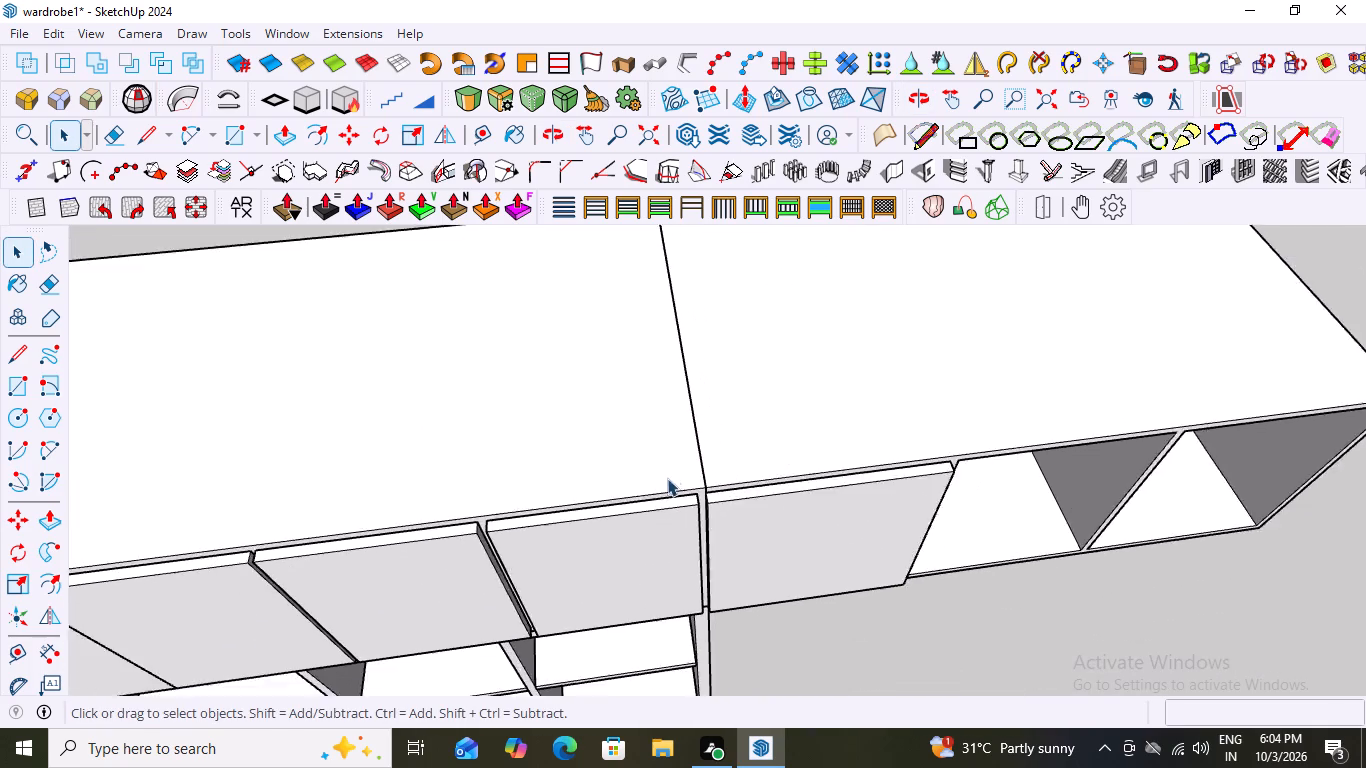
pyautogui.scroll(-3, 667, 478)
pyautogui.scroll(-4, 799, 476)
pyautogui.moveTo(840, 531); pyautogui.dragTo(754, 343, button='middle')
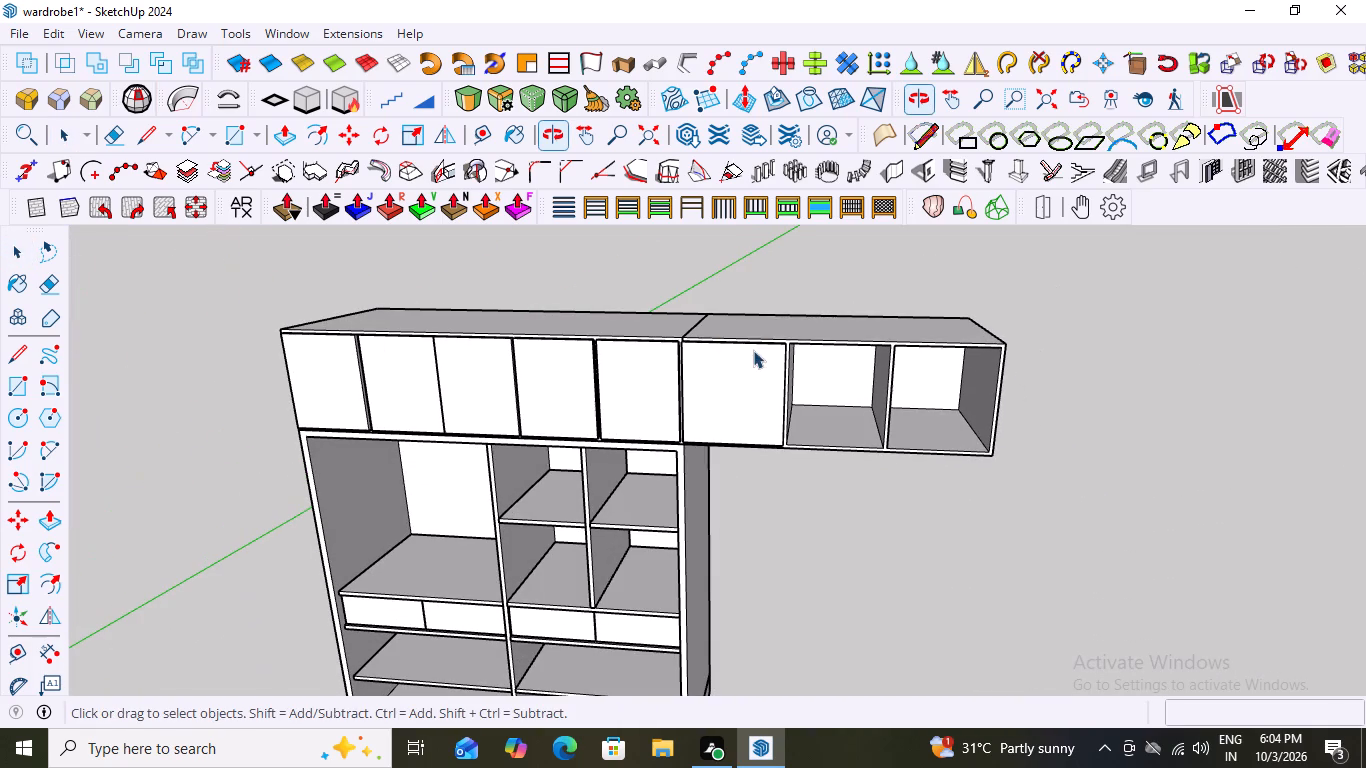
pyautogui.click(757, 375)
pyautogui.moveTo(823, 437); pyautogui.dragTo(607, 419, button='middle')
pyautogui.scroll(7, 667, 429)
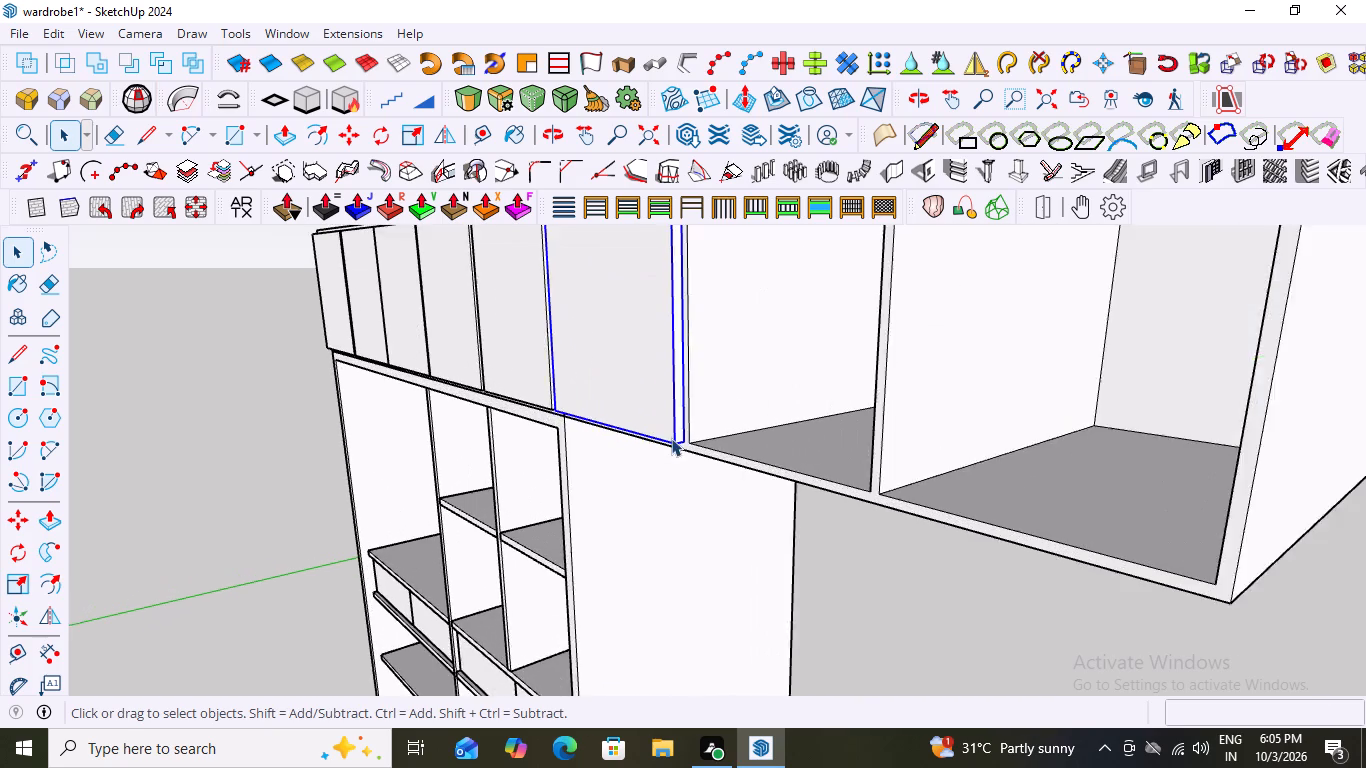
pyautogui.scroll(5, 671, 438)
pyautogui.press('m')
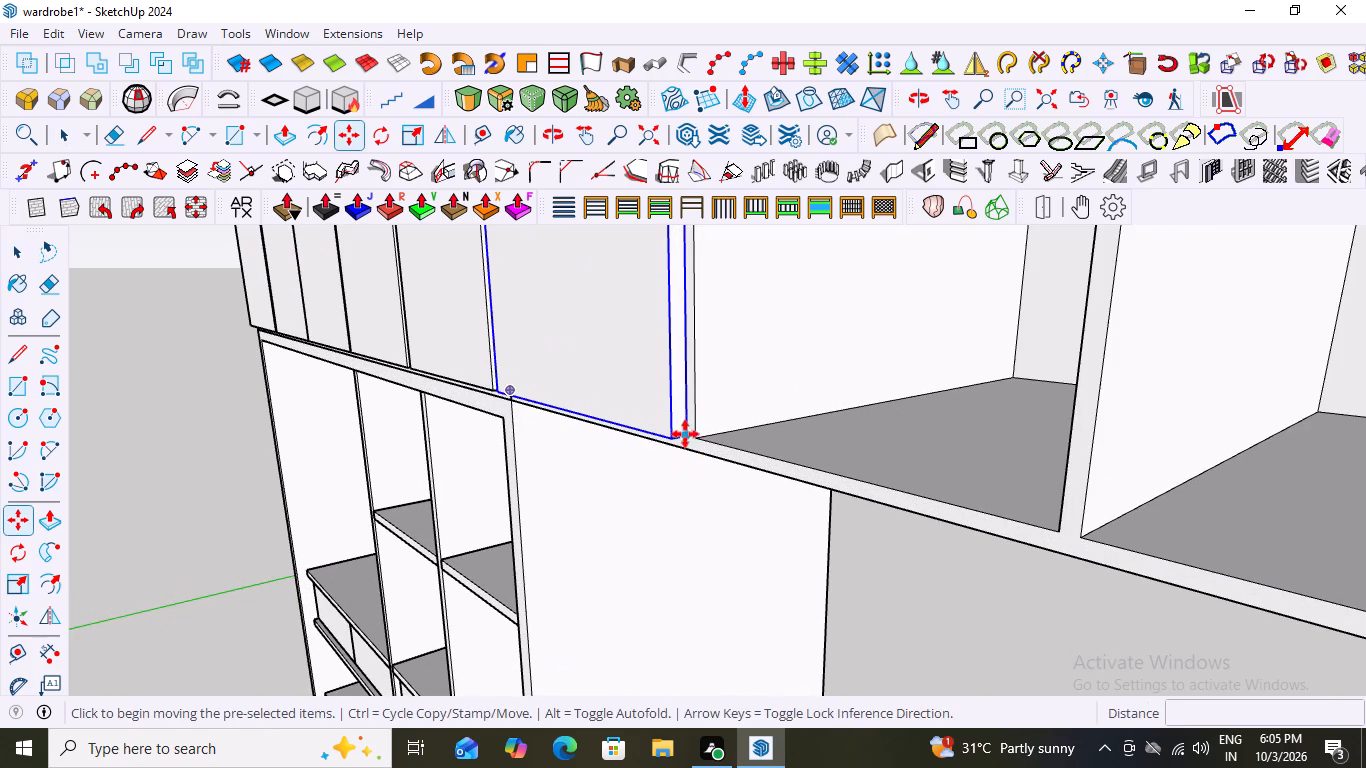
pyautogui.click(685, 436)
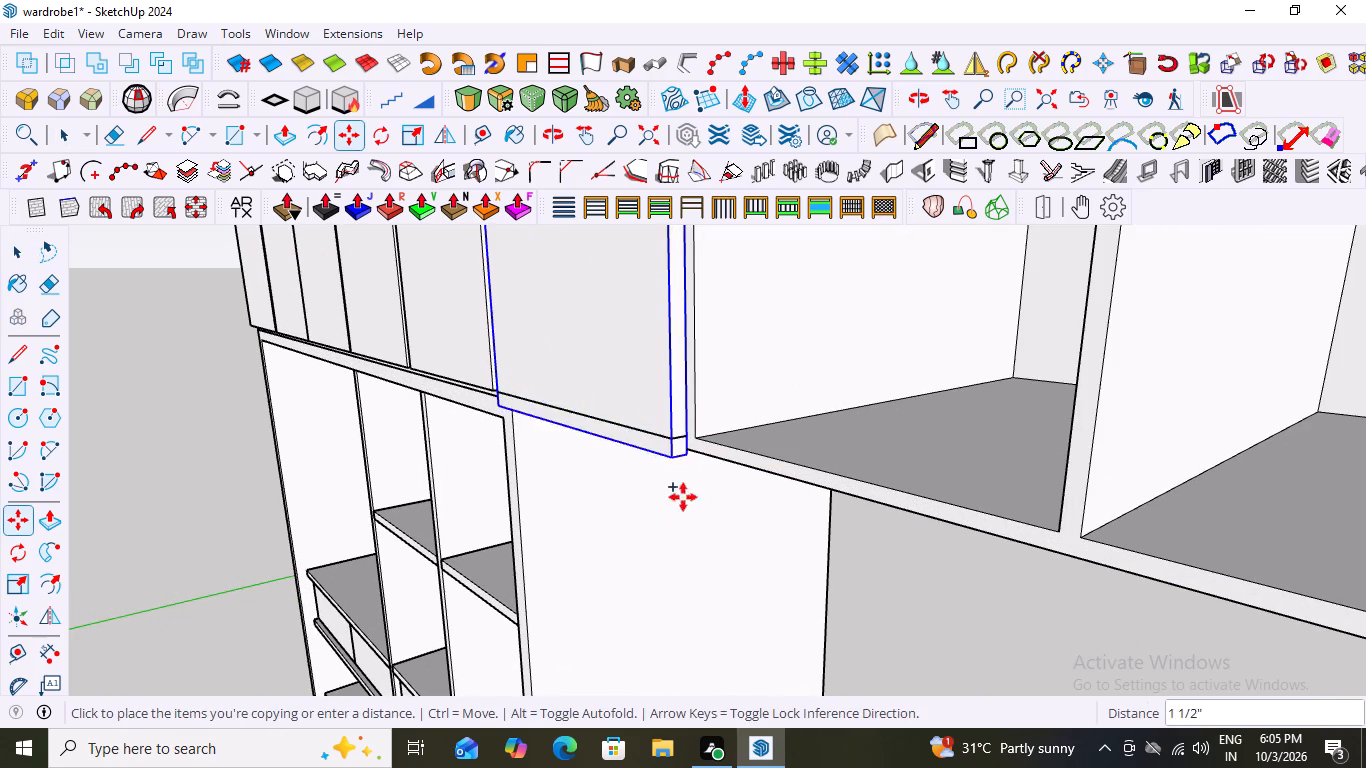
pyautogui.scroll(2, 1057, 535)
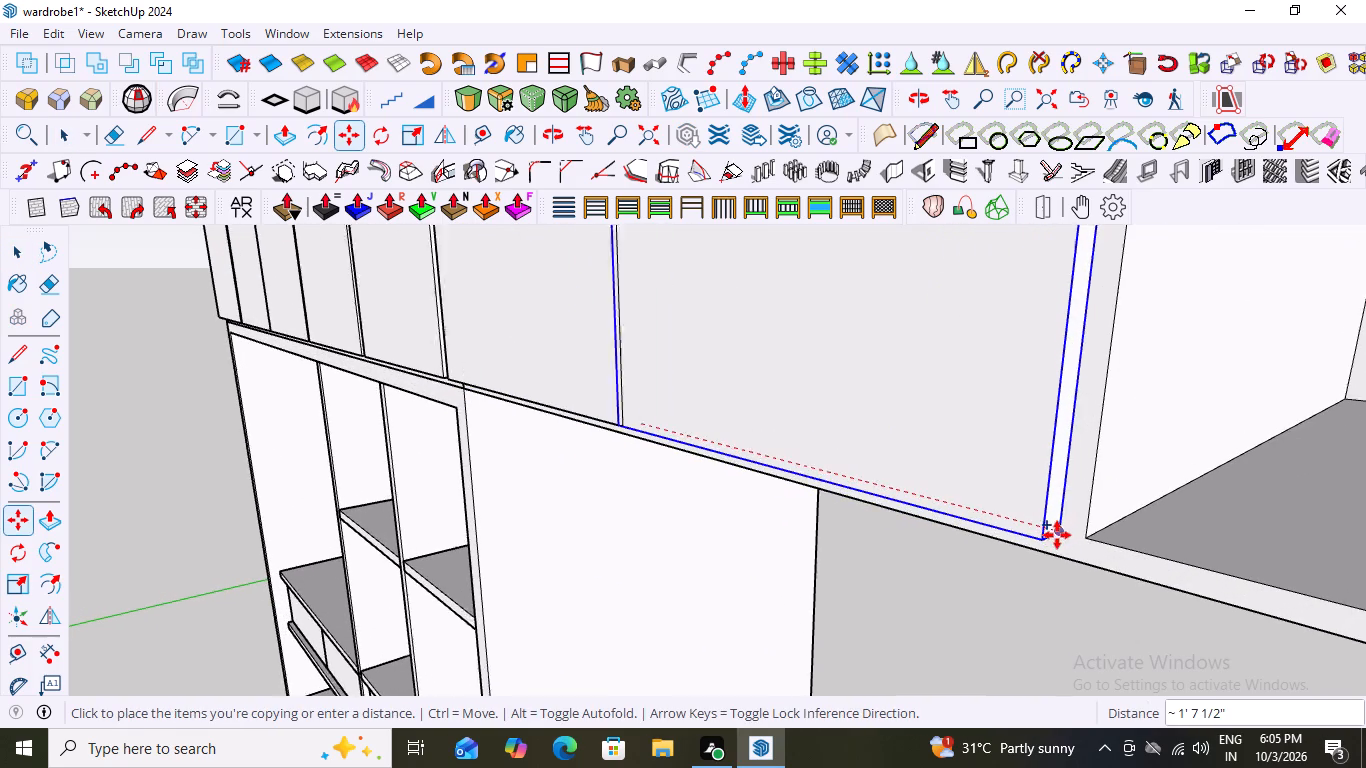
pyautogui.scroll(5, 1057, 535)
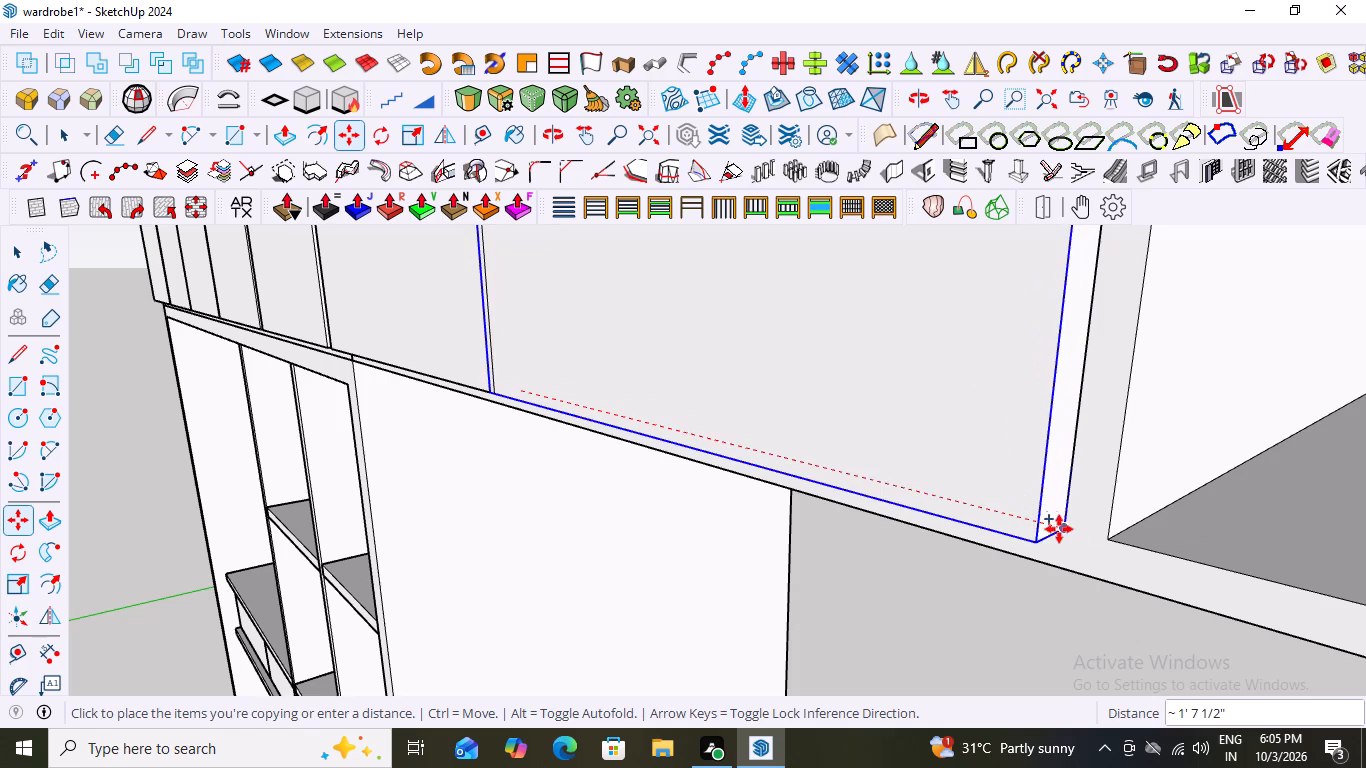
pyautogui.click(1065, 530)
# Copy the middle compartment's door panel onto the last open overhead compartment, snapping it to the opening's lower outer corner.
pyautogui.scroll(-3, 677, 429)
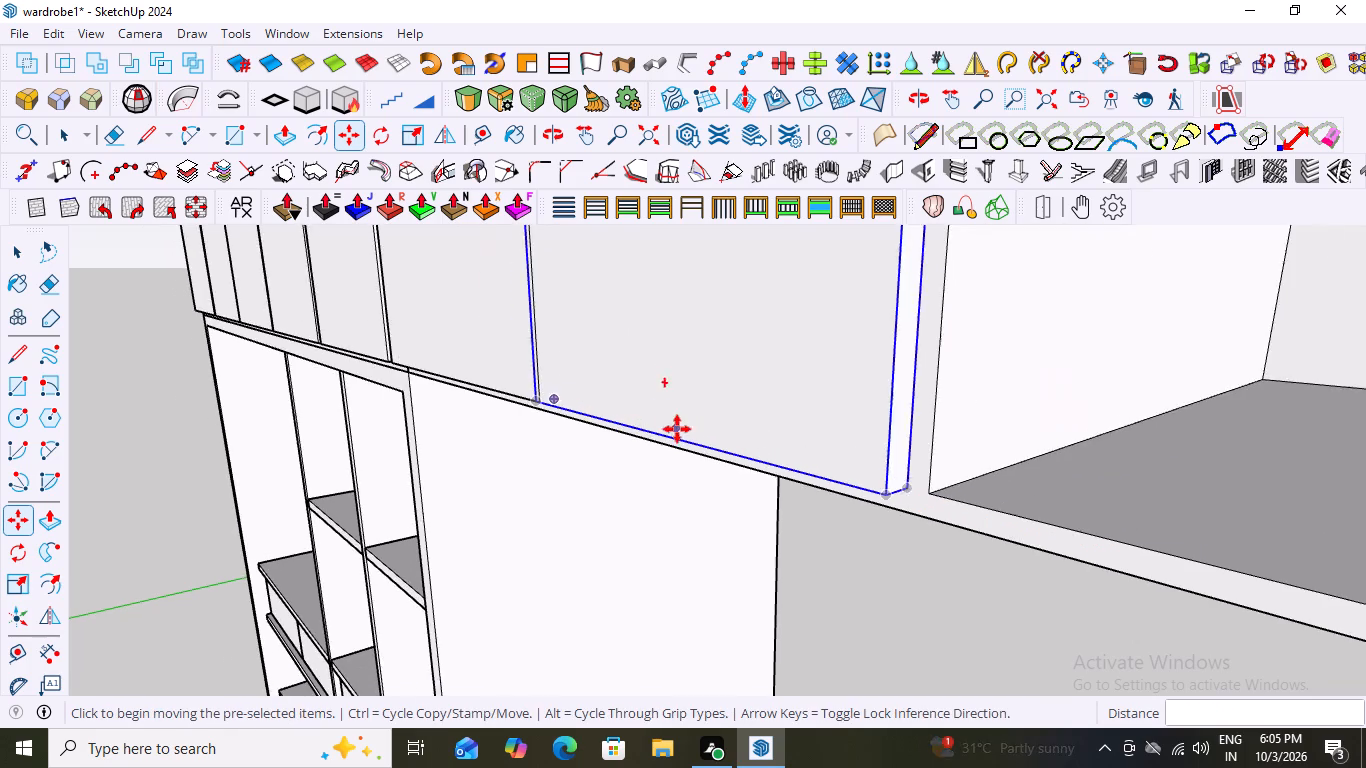
pyautogui.scroll(-8, 677, 429)
pyautogui.scroll(6, 799, 482)
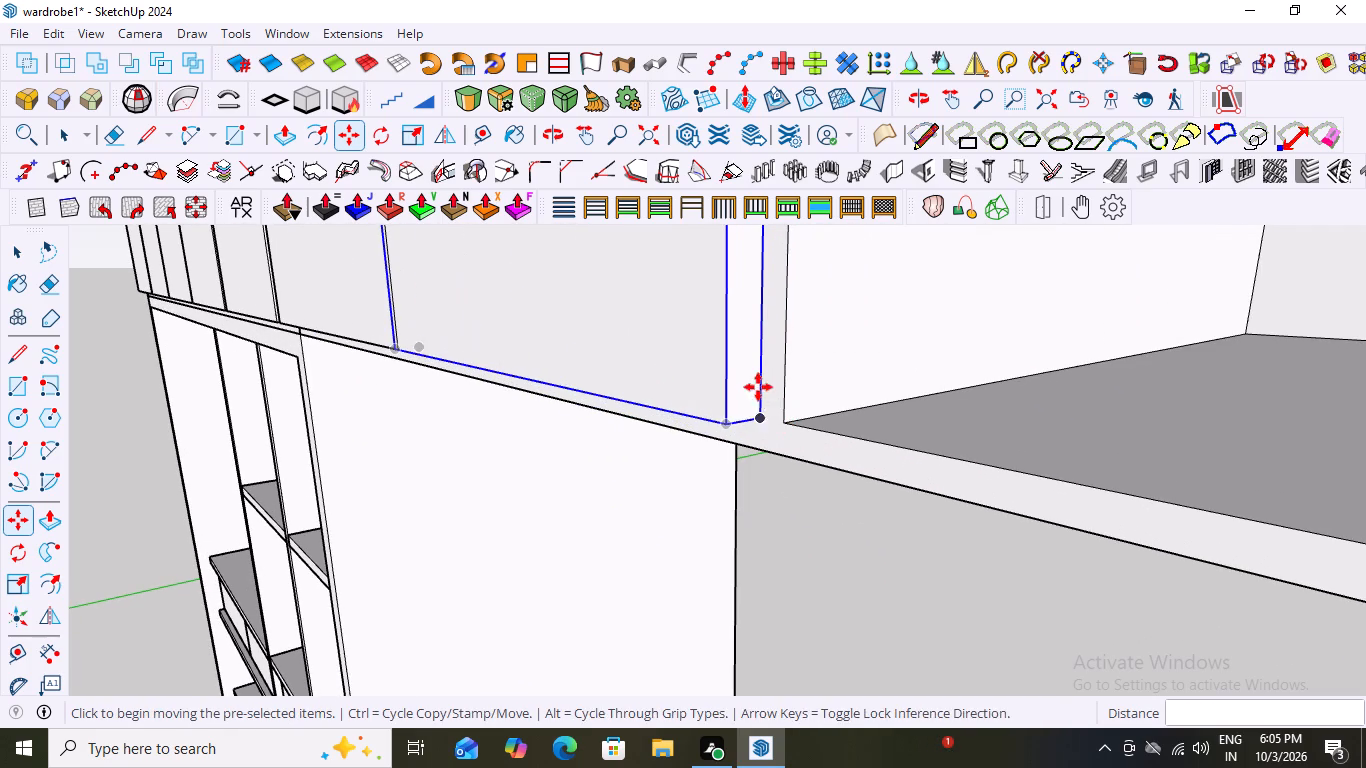
pyautogui.scroll(2, 761, 425)
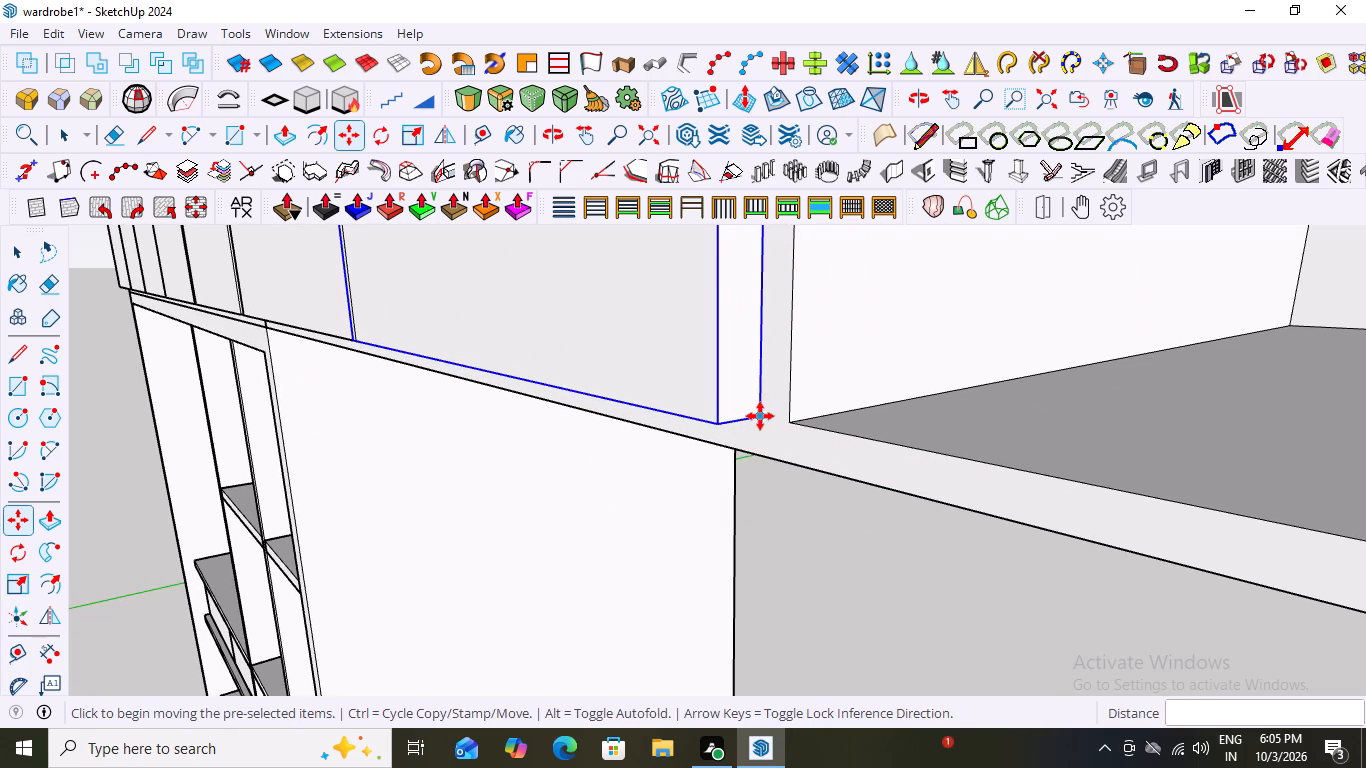
pyautogui.click(760, 416)
pyautogui.scroll(-2, 877, 529)
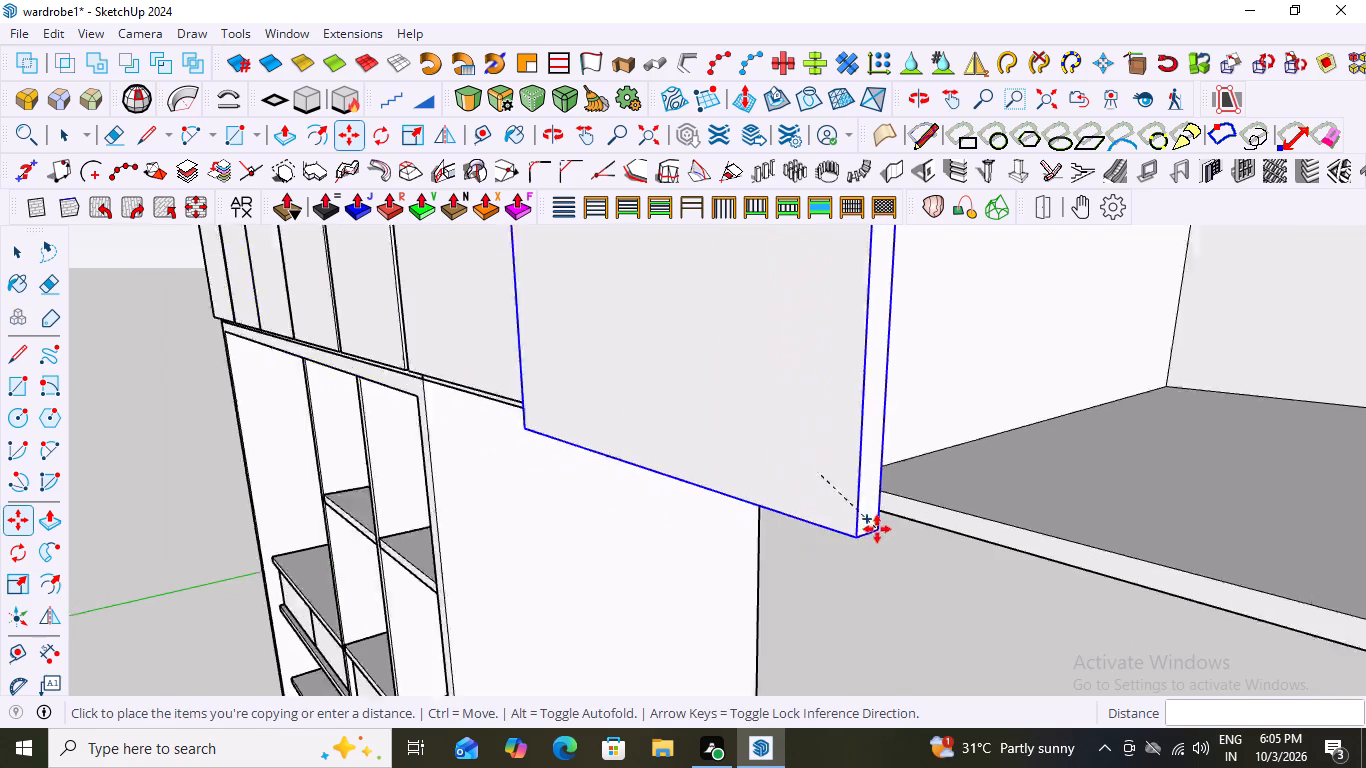
pyautogui.scroll(-8, 877, 529)
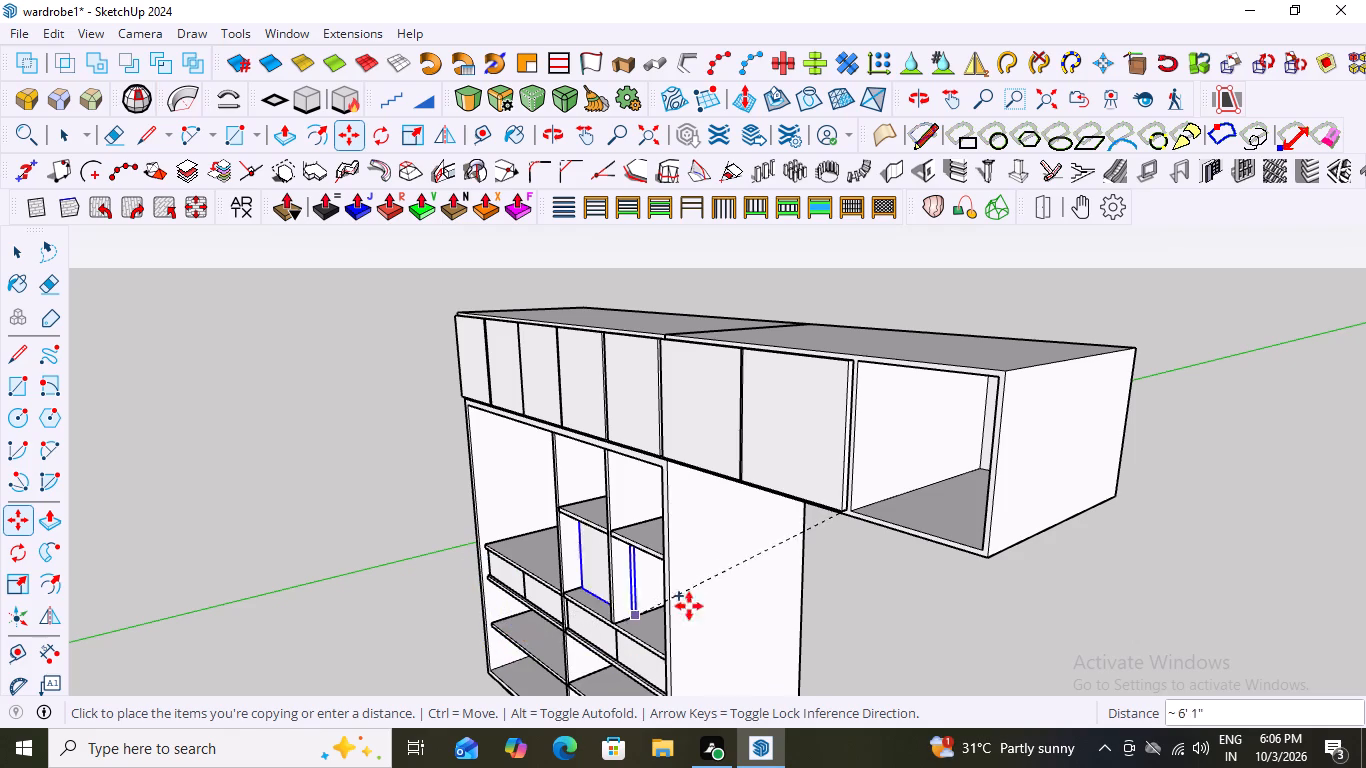
pyautogui.scroll(2, 1001, 593)
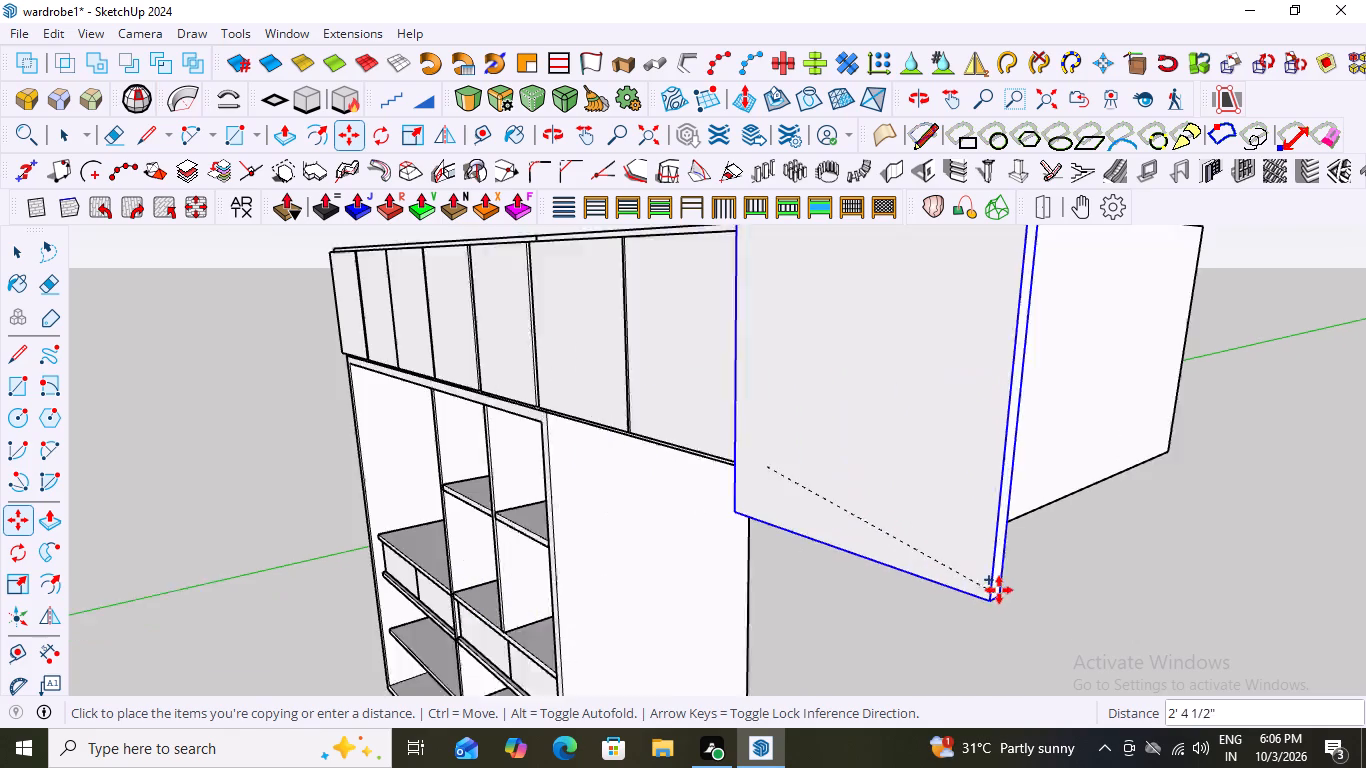
pyautogui.scroll(6, 999, 590)
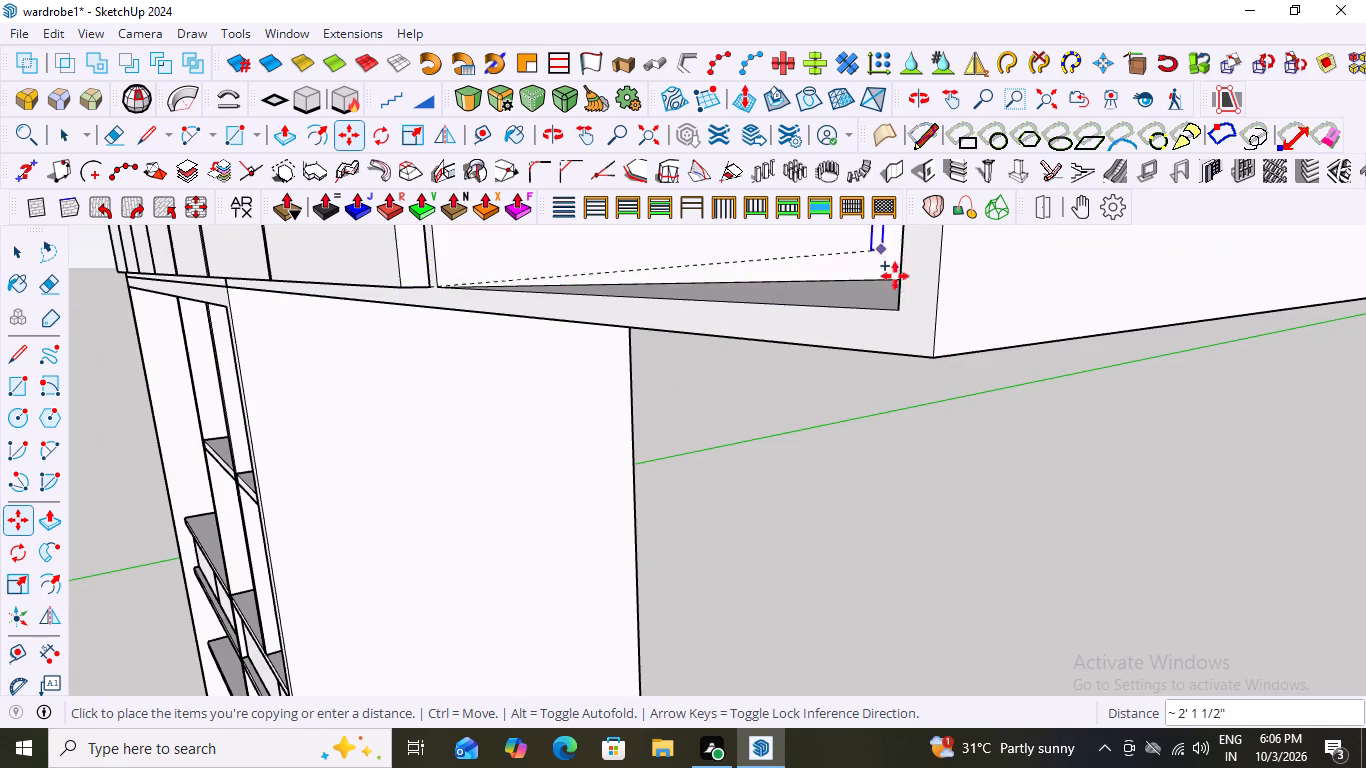
pyautogui.click(899, 312)
pyautogui.scroll(-9, 811, 455)
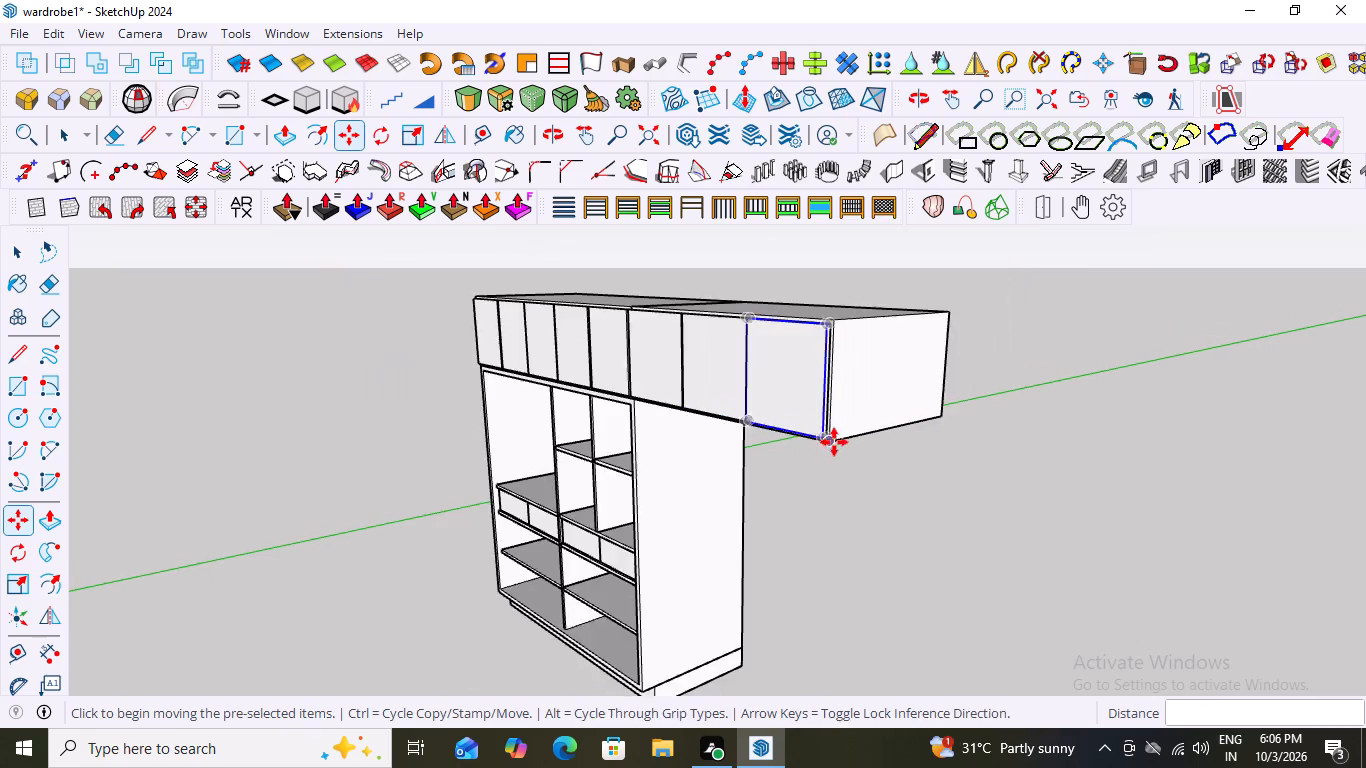
pyautogui.scroll(-11, 834, 442)
pyautogui.press('space')
pyautogui.click(971, 476)
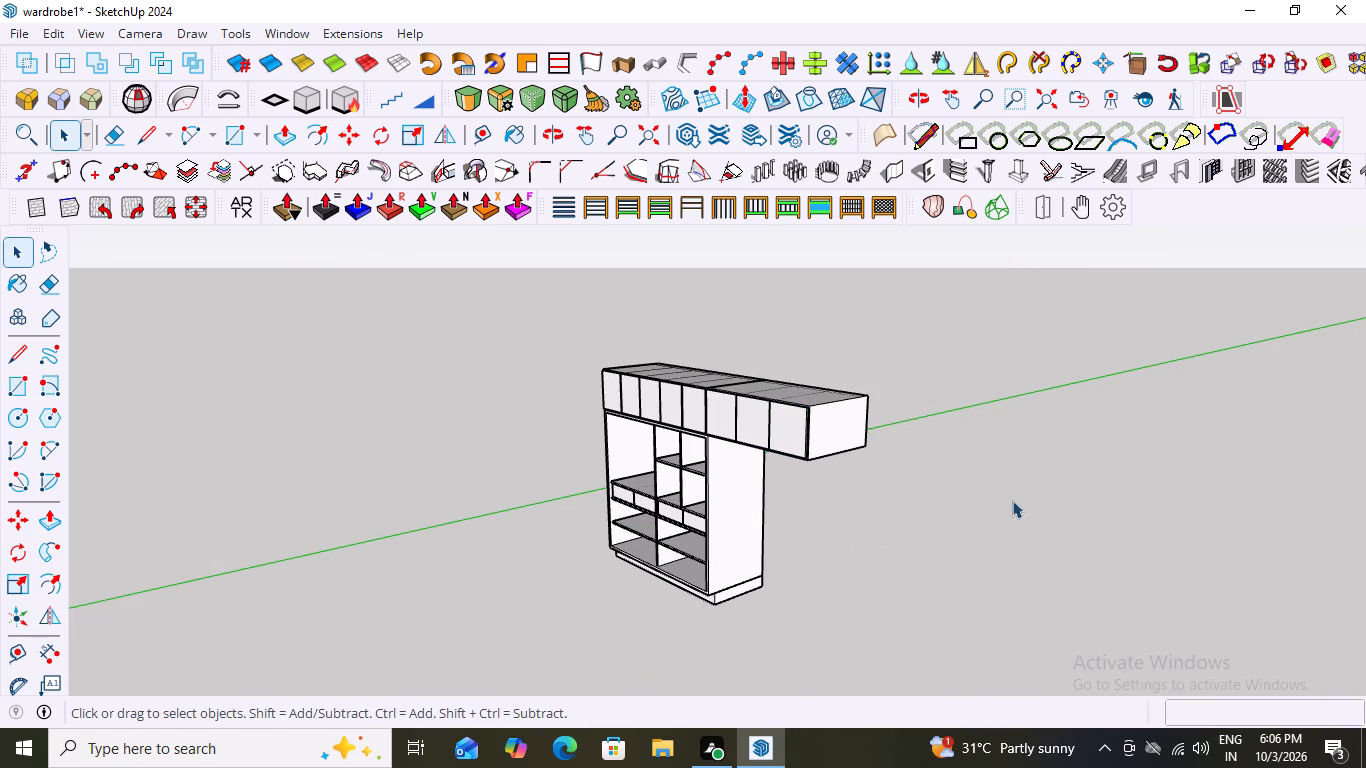
# Examine the whole wardrobe from the front and from above, checking the row of overhead cabinet doors.
pyautogui.scroll(-3, 1150, 457)
pyautogui.moveTo(811, 475); pyautogui.dragTo(1118, 446, button='middle')
pyautogui.scroll(2, 775, 390)
pyautogui.moveTo(811, 386); pyautogui.dragTo(720, 429, button='middle')
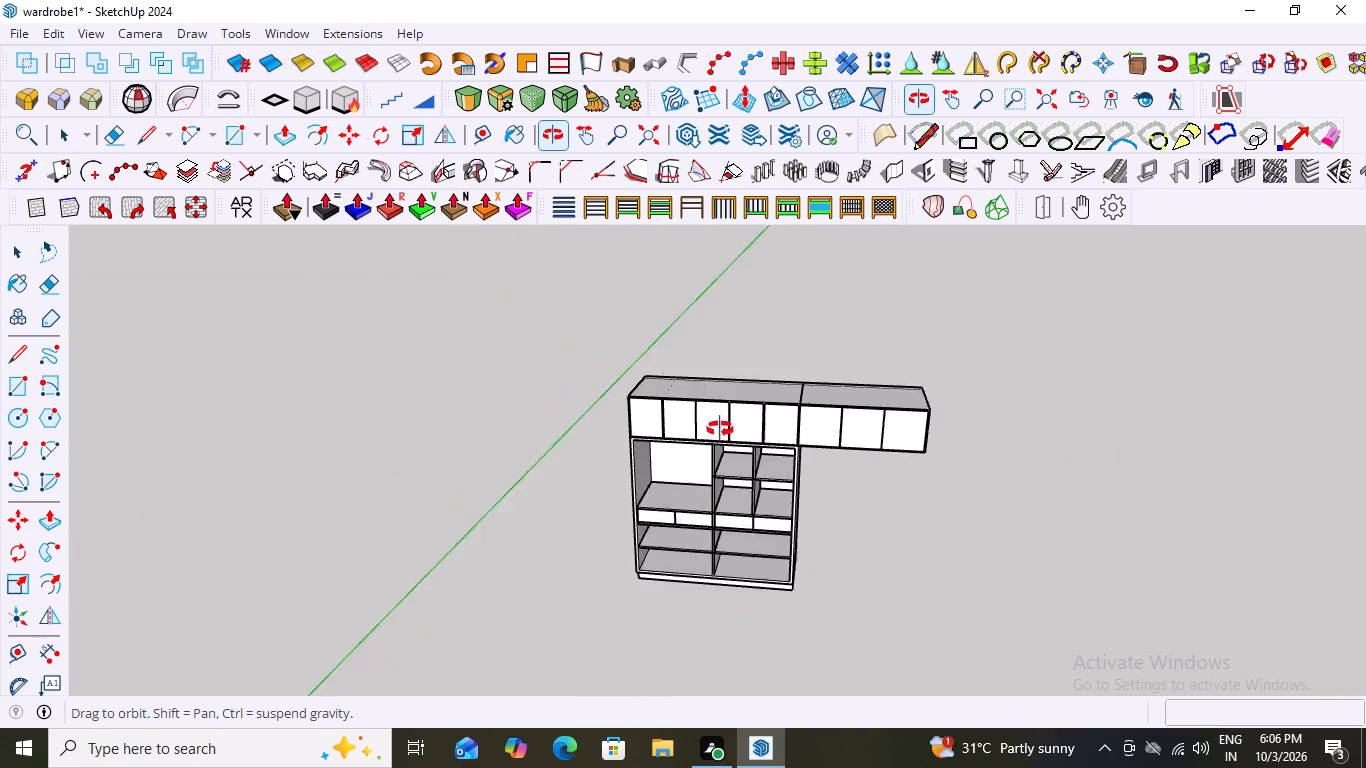
pyautogui.moveTo(720, 429); pyautogui.dragTo(746, 342, button='middle')
pyautogui.scroll(3, 786, 451)
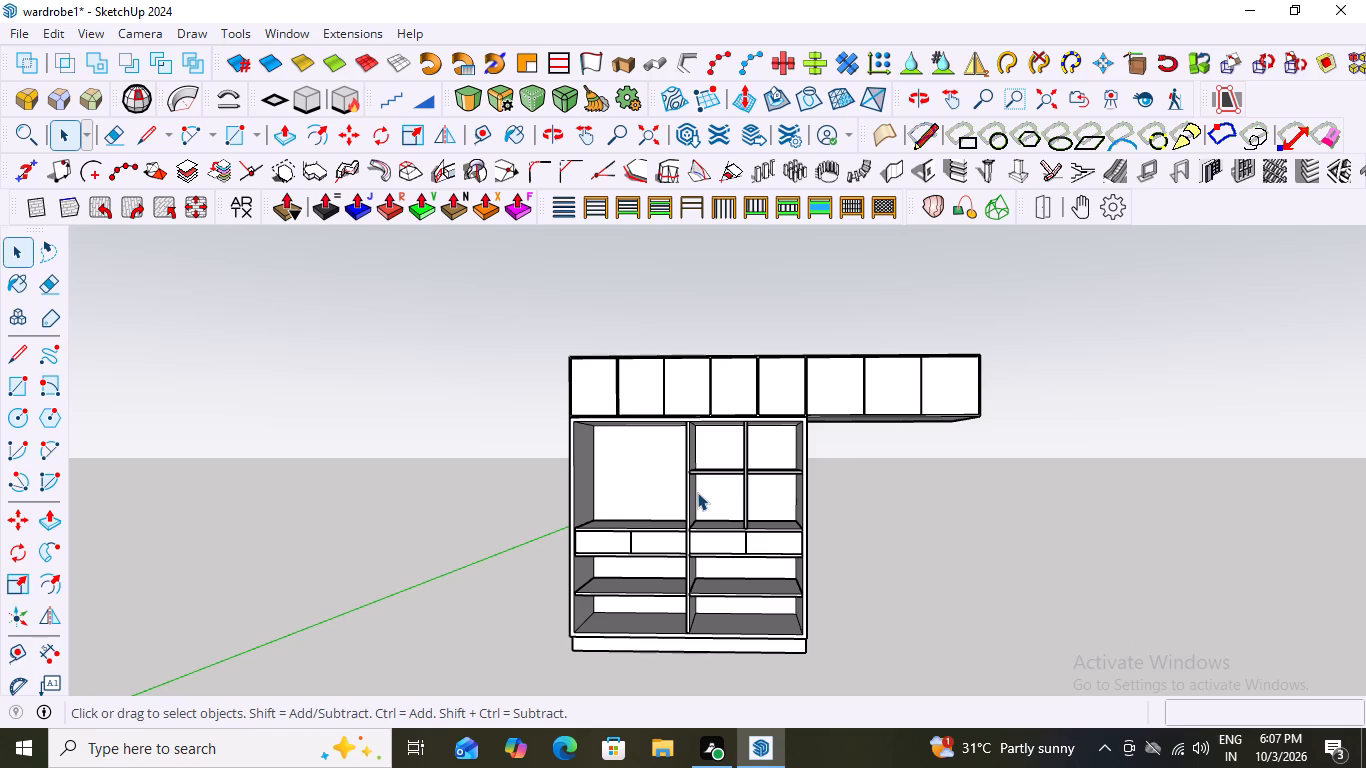
pyautogui.scroll(-3, 660, 457)
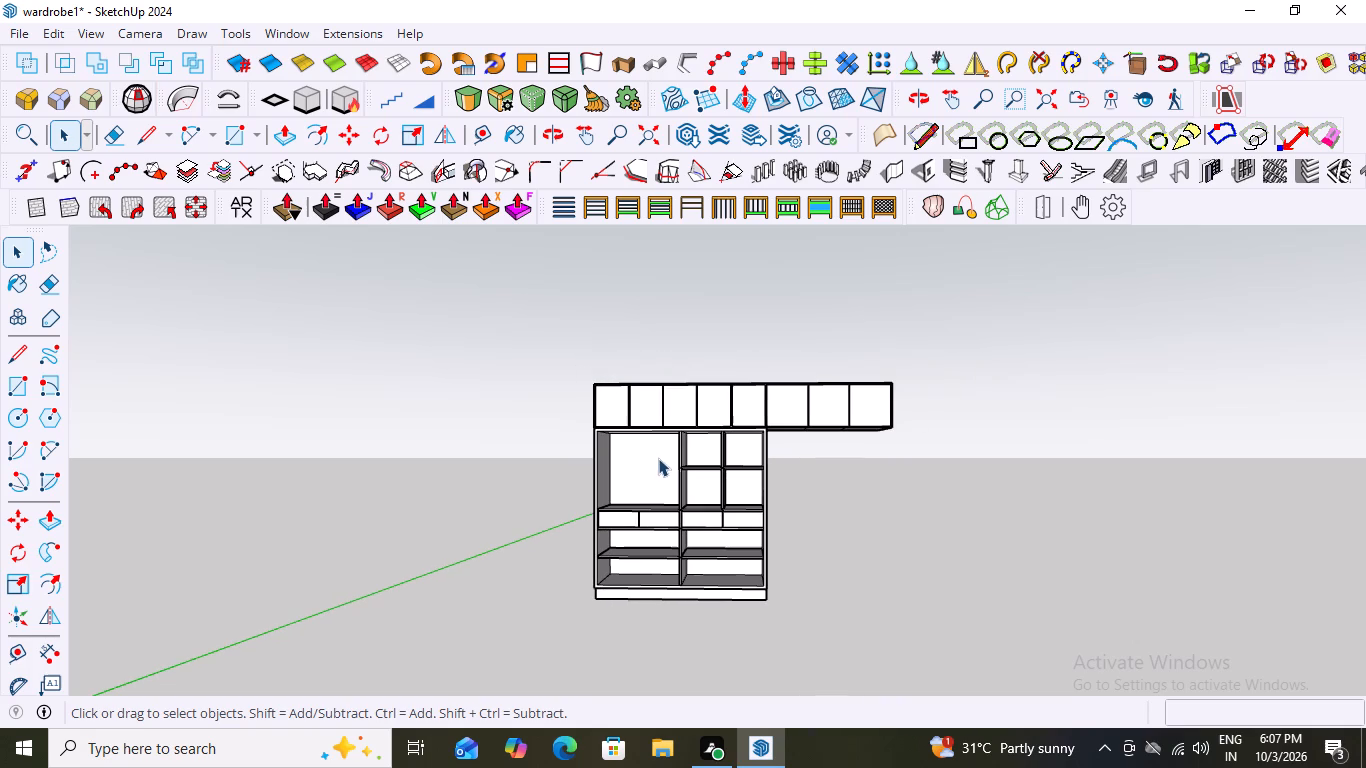
pyautogui.moveTo(641, 469); pyautogui.dragTo(700, 506, button='middle')
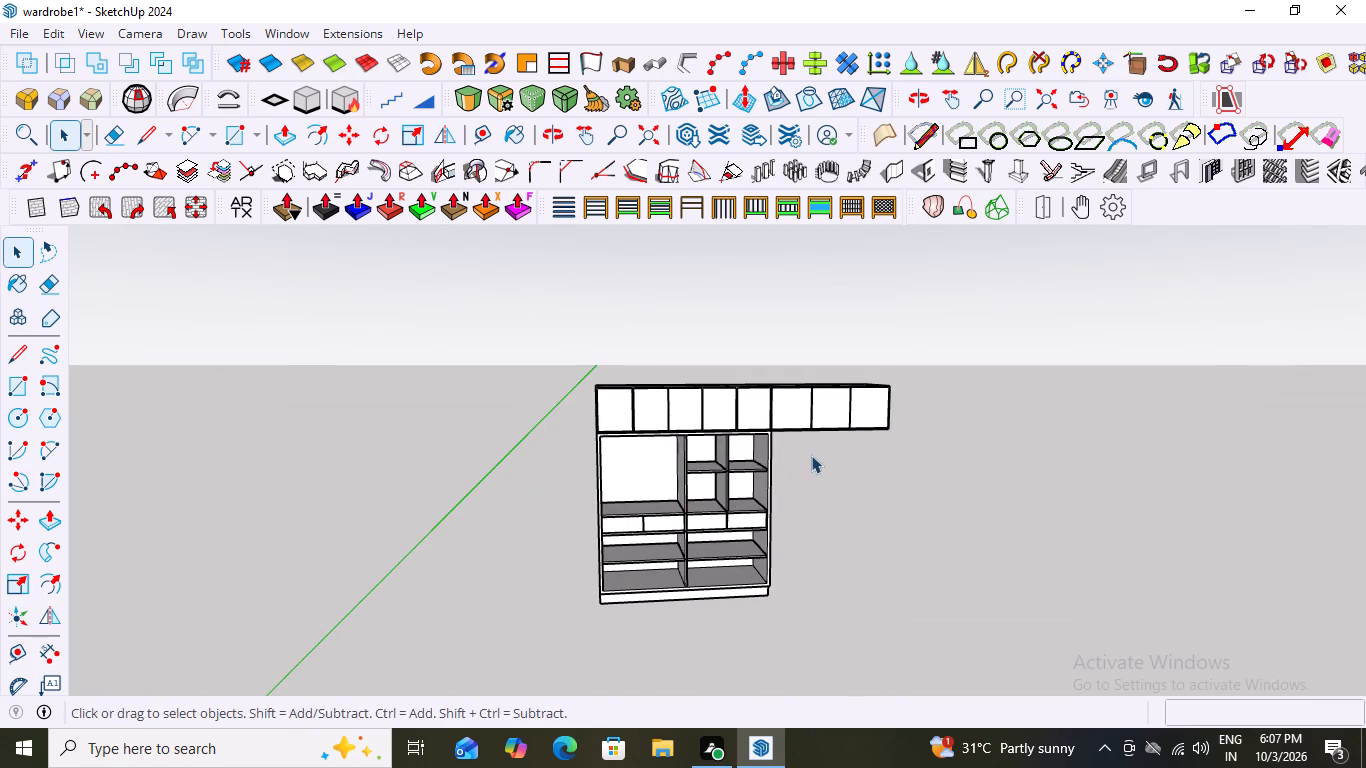
pyautogui.moveTo(813, 455); pyautogui.dragTo(767, 607, button='middle')
pyautogui.scroll(3, 734, 439)
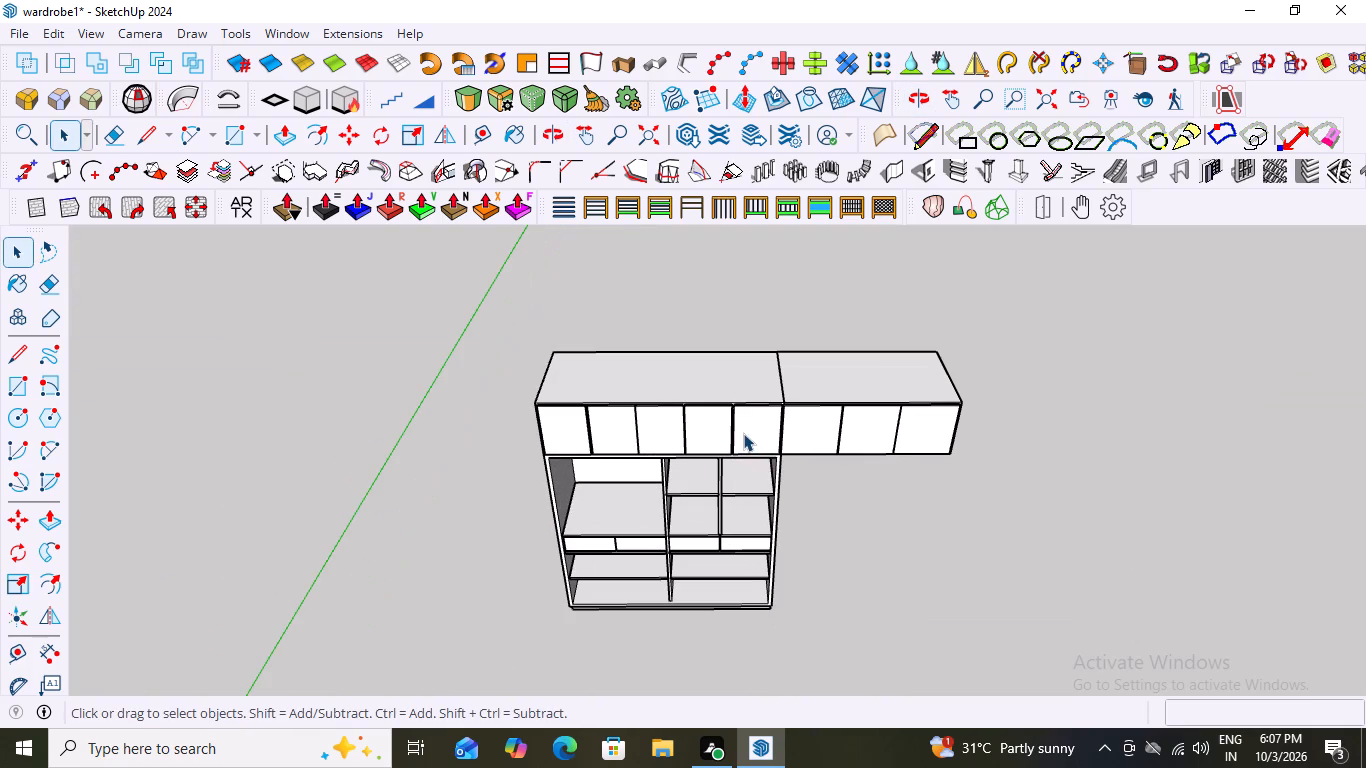
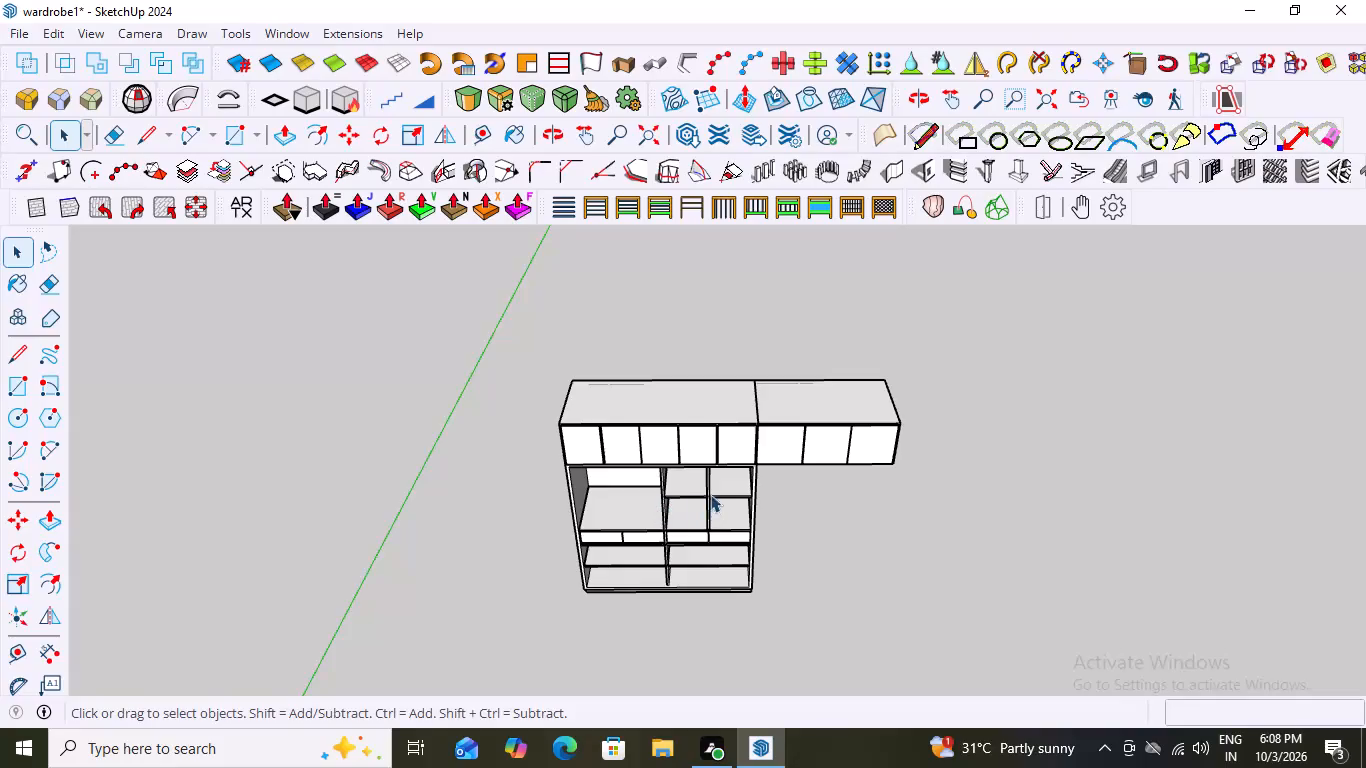
# Examine the wardrobe from the front, the side and above, checking the overhead doors and the open shelving below.
pyautogui.moveTo(710, 494); pyautogui.dragTo(741, 362, button='middle')
pyautogui.scroll(-2, 741, 362)
pyautogui.scroll(-1, 632, 406)
pyautogui.moveTo(699, 459); pyautogui.dragTo(682, 459, button='middle')
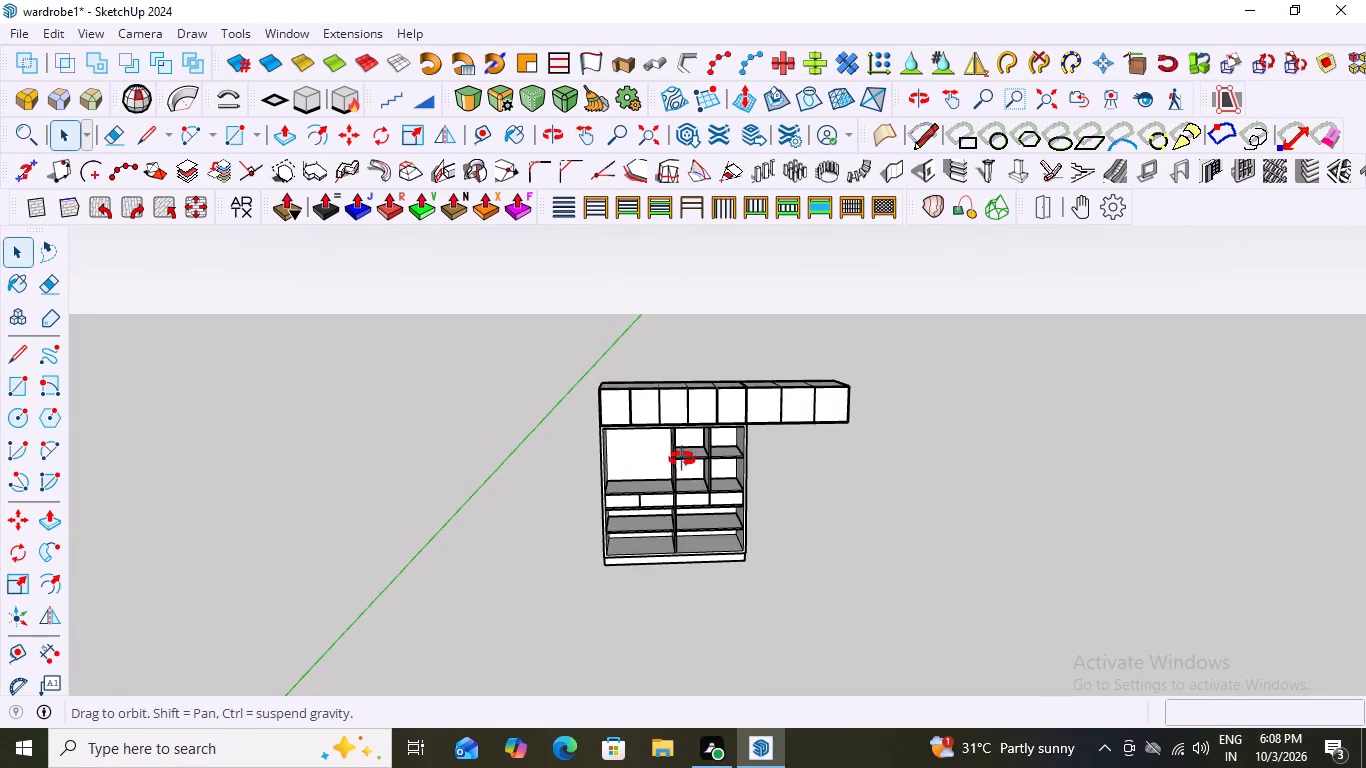
pyautogui.moveTo(682, 459); pyautogui.dragTo(773, 439, button='middle')
pyautogui.scroll(2, 726, 404)
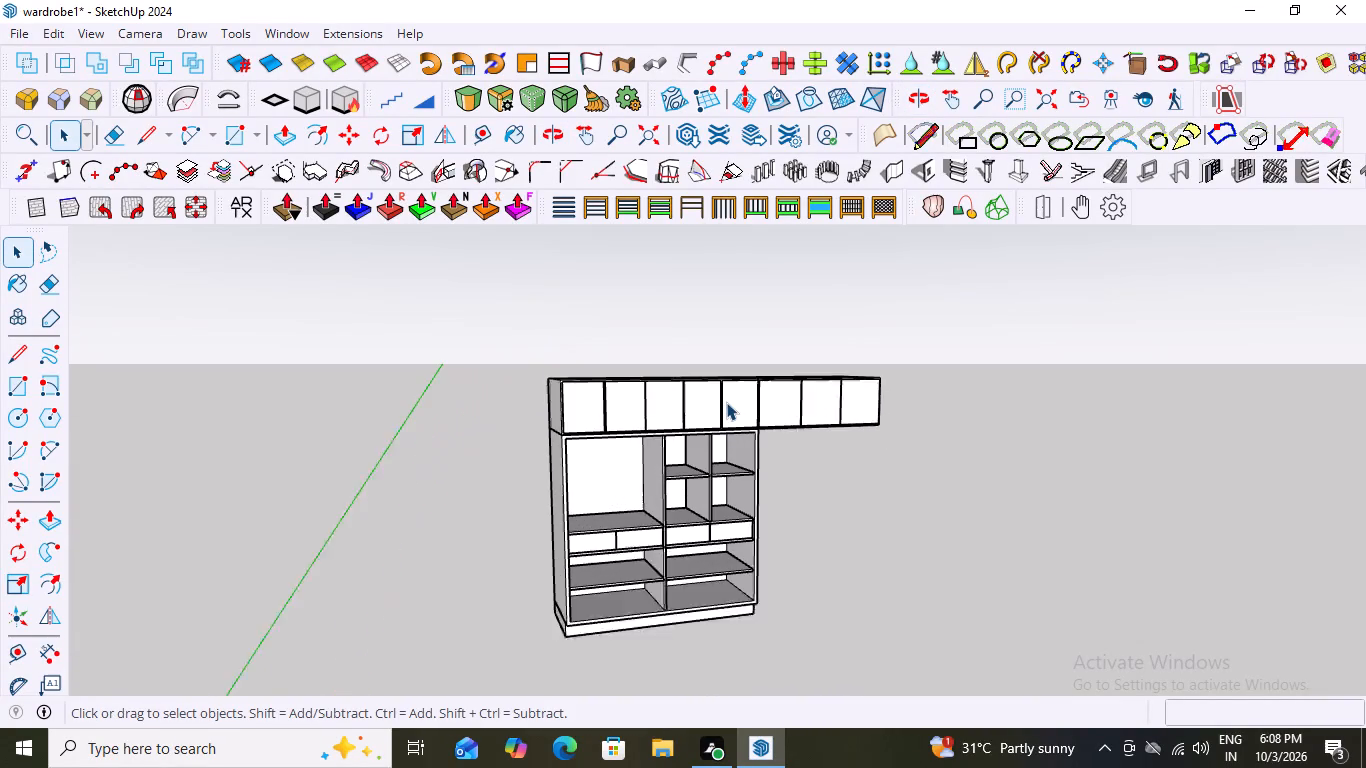
pyautogui.scroll(2, 726, 402)
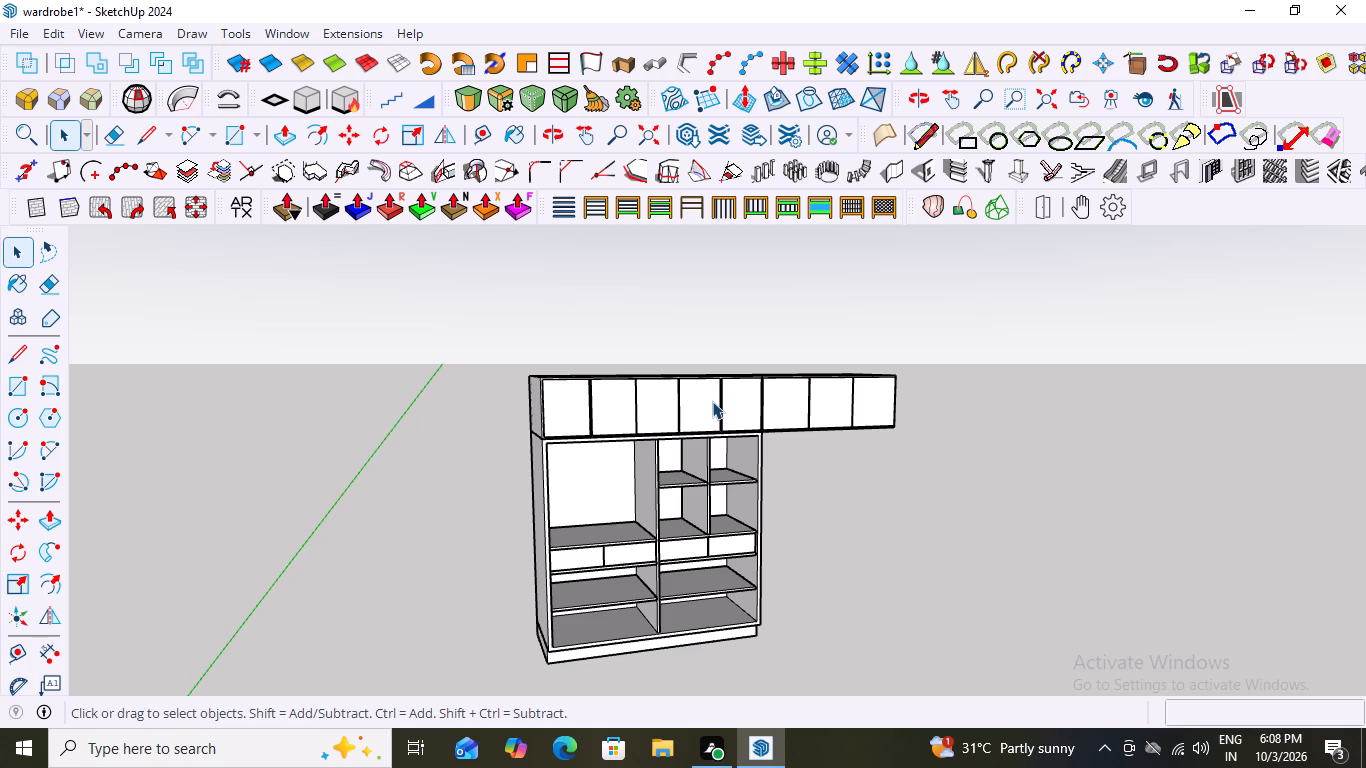
pyautogui.scroll(-7, 640, 385)
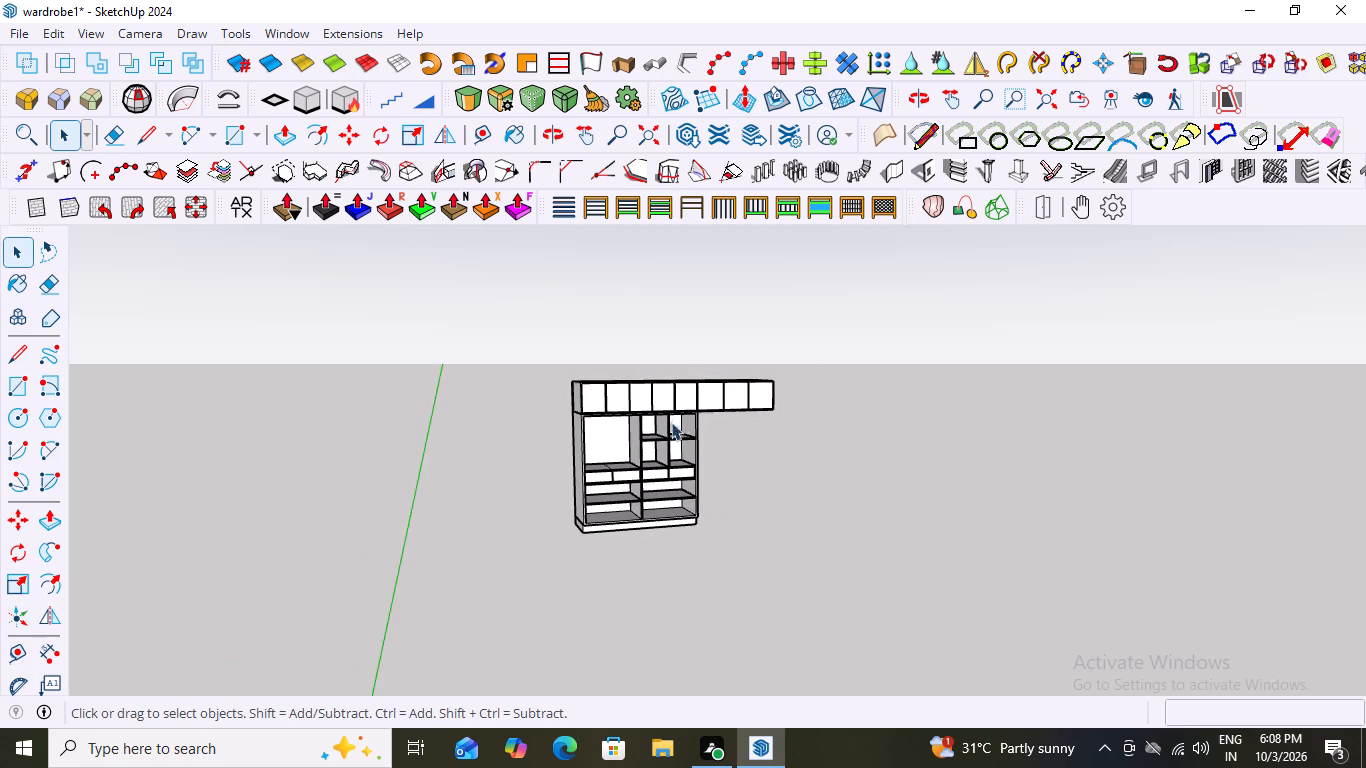
pyautogui.moveTo(734, 417); pyautogui.dragTo(636, 503, button='middle')
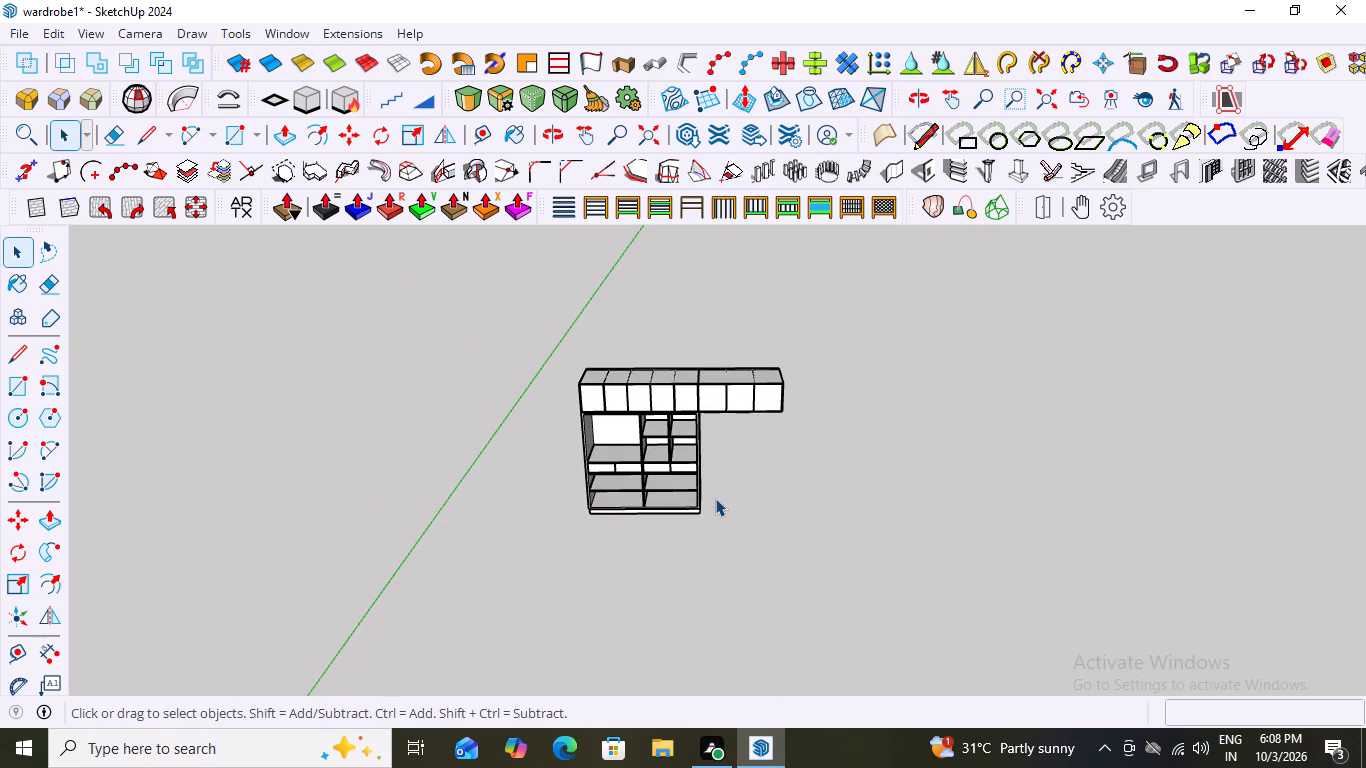
pyautogui.scroll(5, 648, 418)
pyautogui.moveTo(667, 380); pyautogui.dragTo(687, 342, button='middle')
pyautogui.scroll(1, 669, 378)
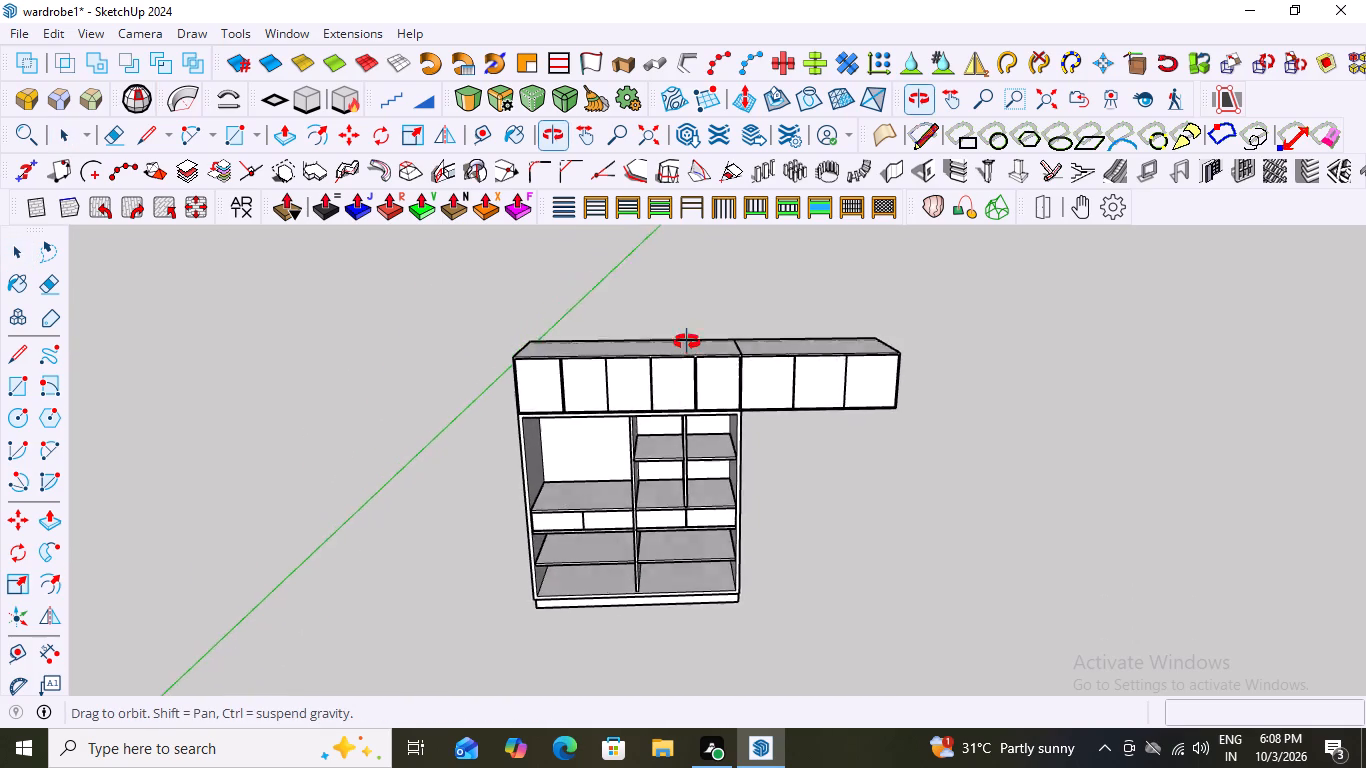
pyautogui.moveTo(687, 342); pyautogui.dragTo(694, 316, button='middle')
pyautogui.scroll(2, 674, 390)
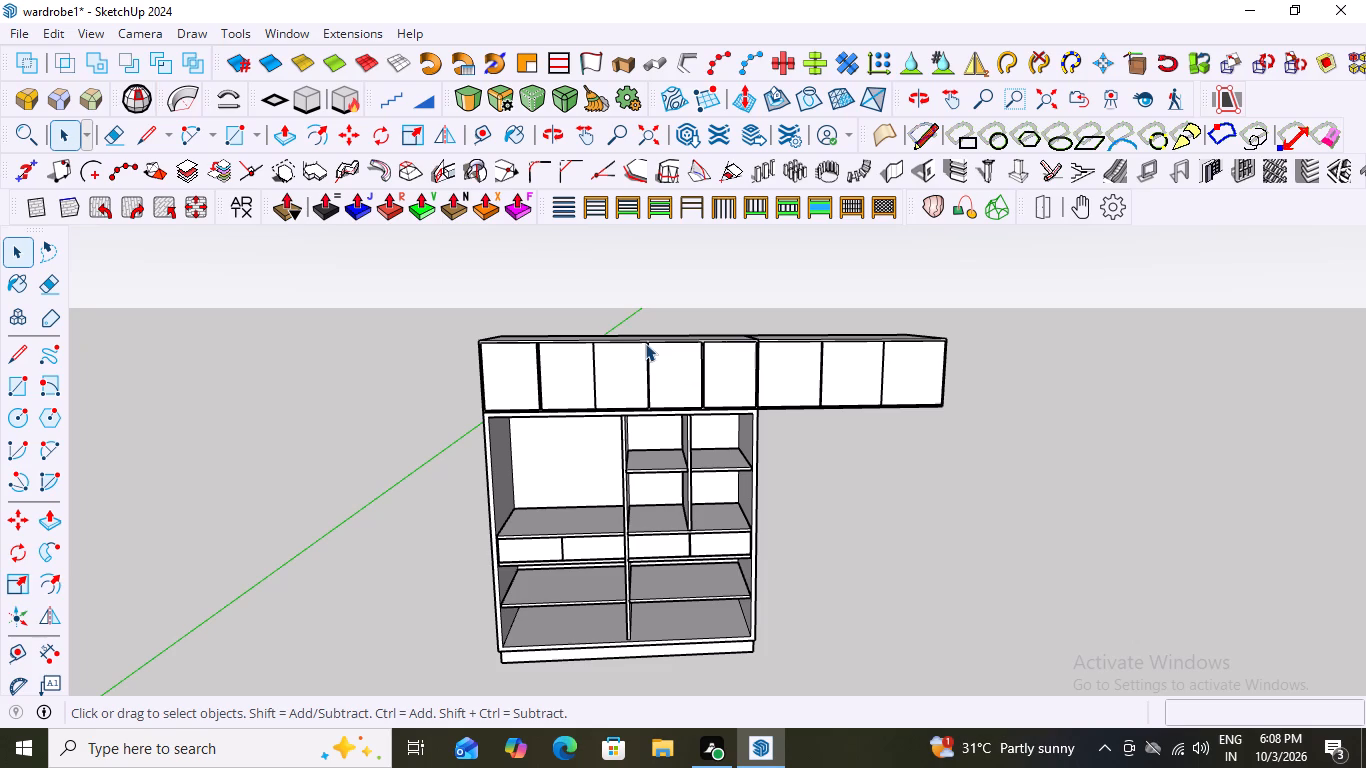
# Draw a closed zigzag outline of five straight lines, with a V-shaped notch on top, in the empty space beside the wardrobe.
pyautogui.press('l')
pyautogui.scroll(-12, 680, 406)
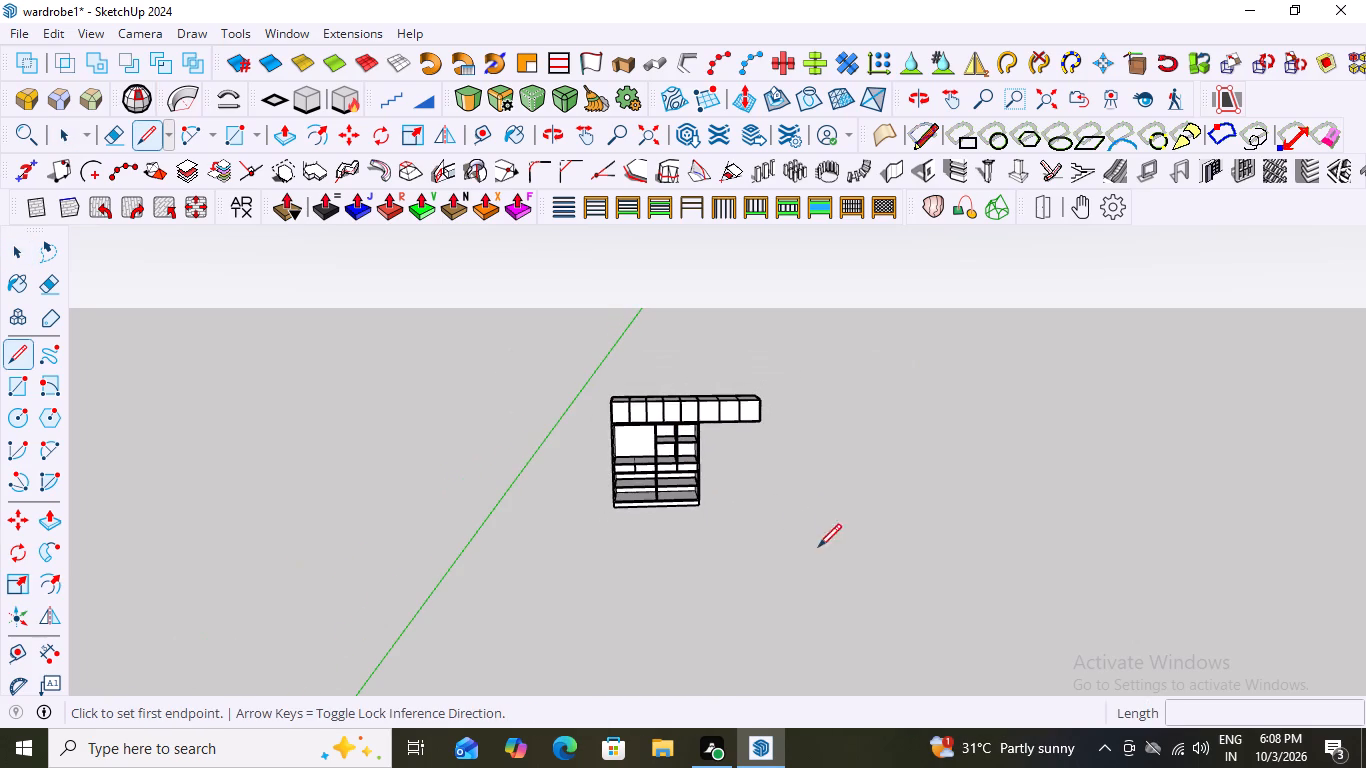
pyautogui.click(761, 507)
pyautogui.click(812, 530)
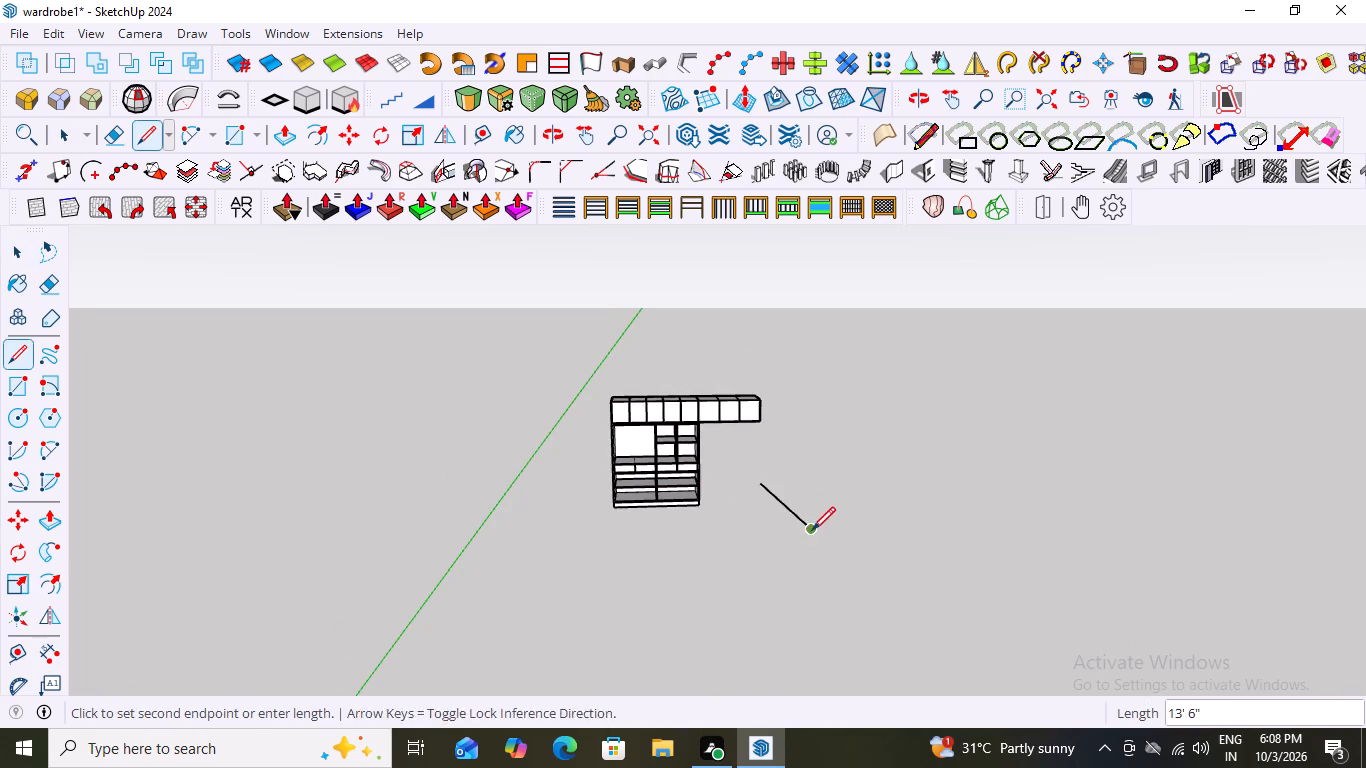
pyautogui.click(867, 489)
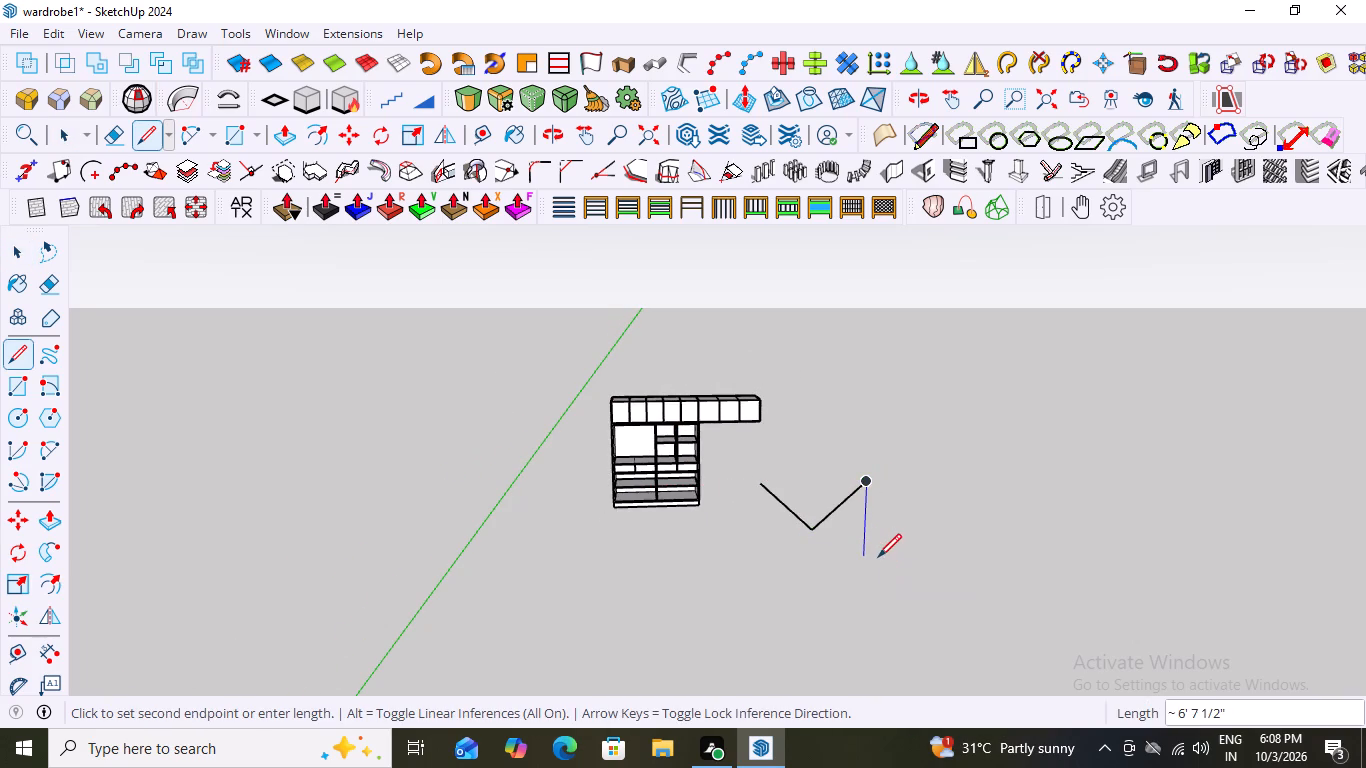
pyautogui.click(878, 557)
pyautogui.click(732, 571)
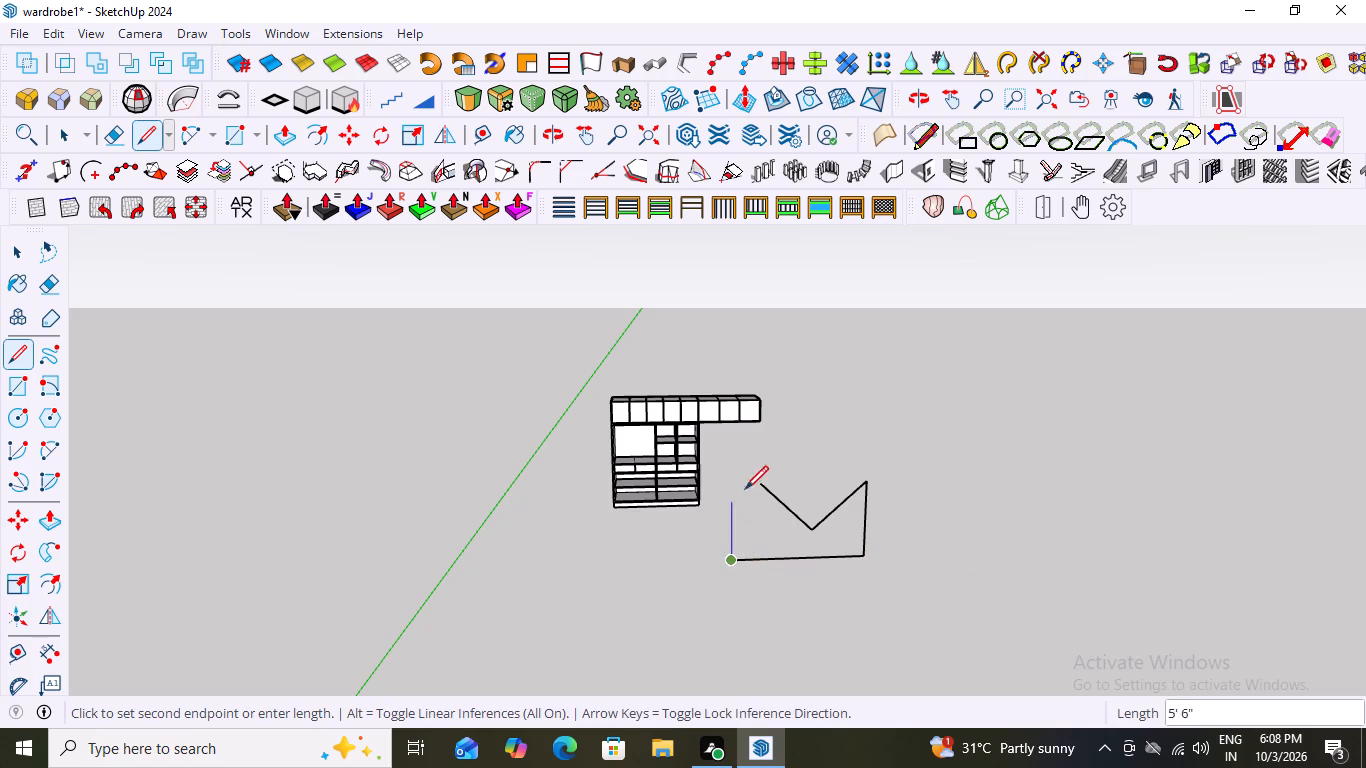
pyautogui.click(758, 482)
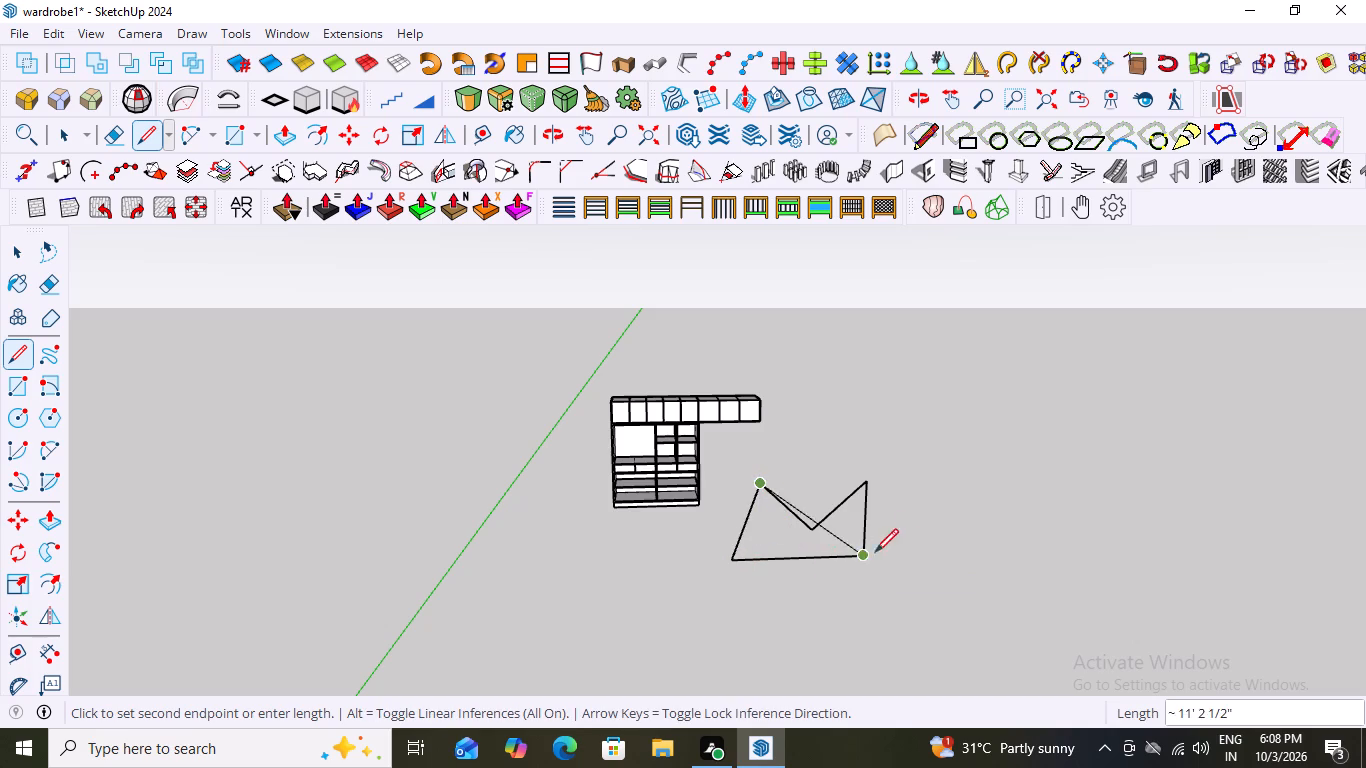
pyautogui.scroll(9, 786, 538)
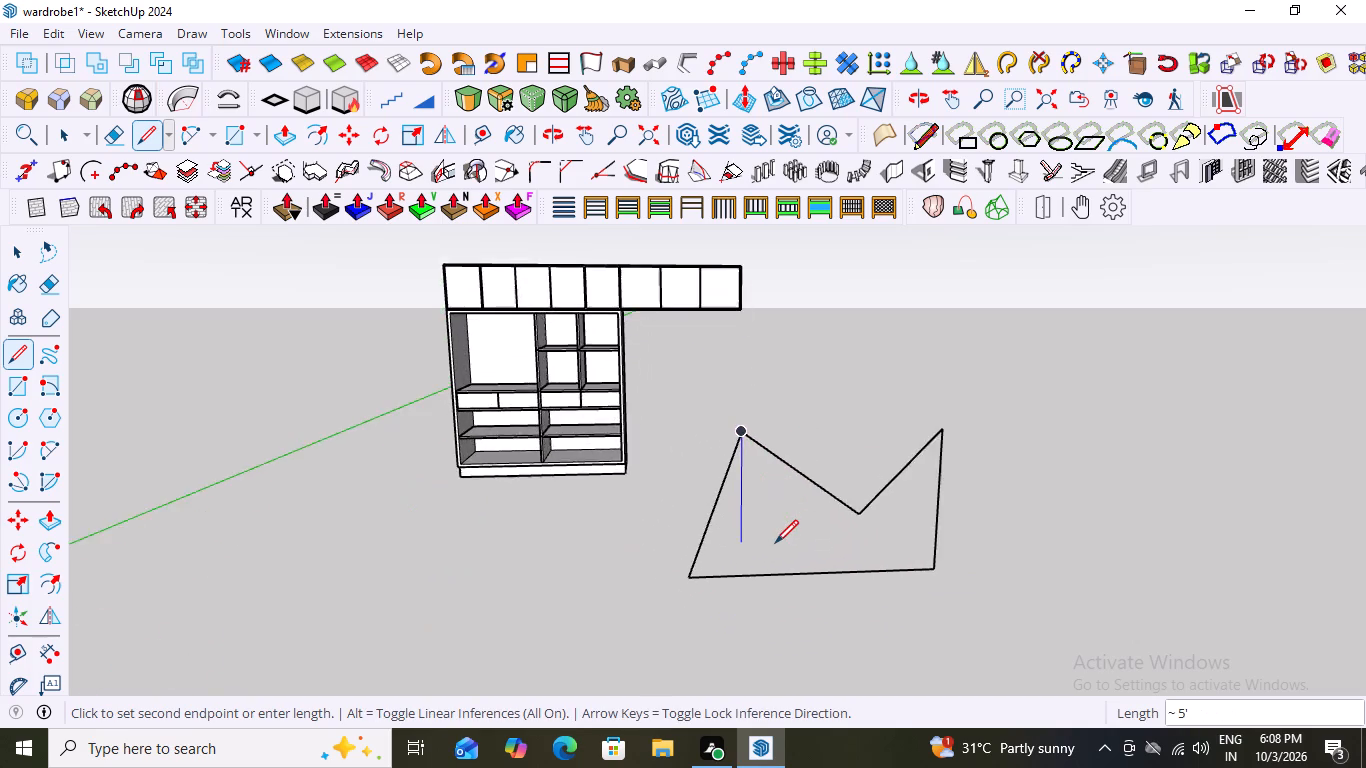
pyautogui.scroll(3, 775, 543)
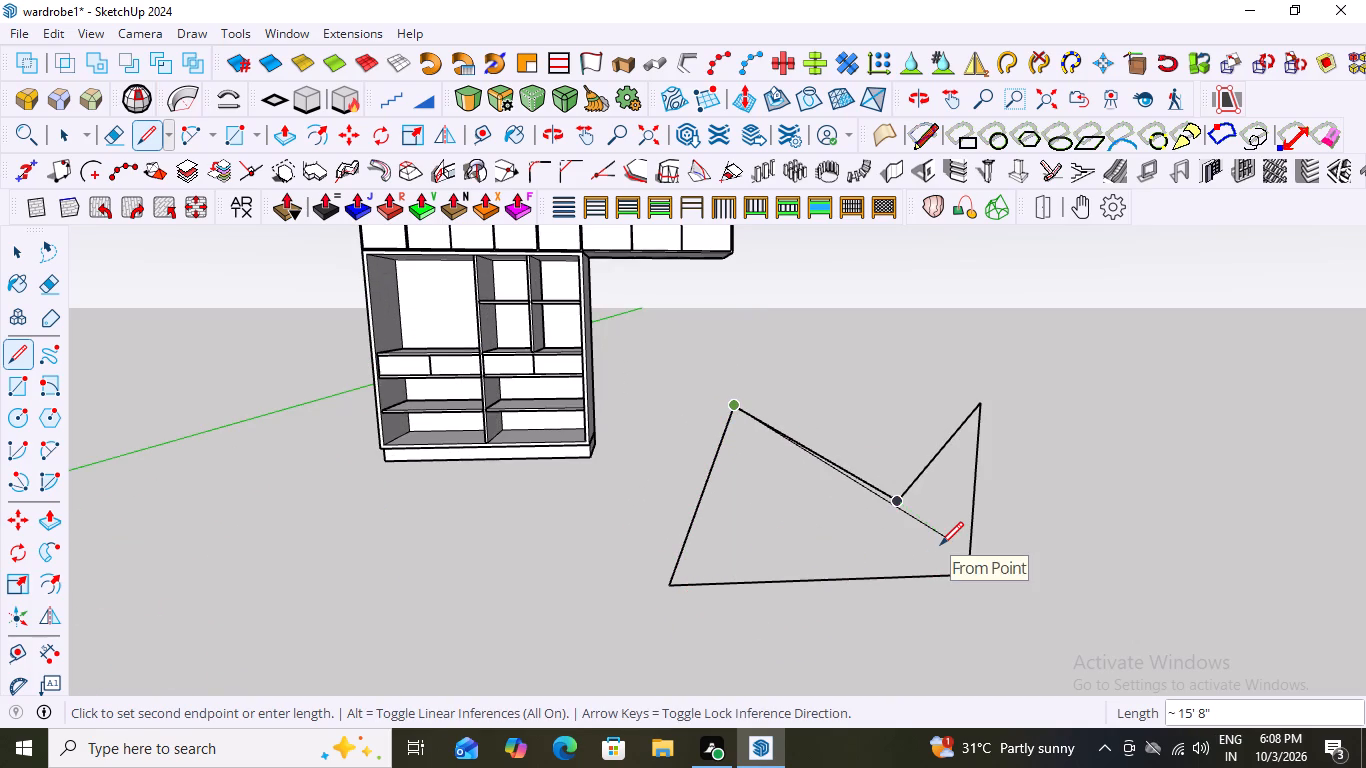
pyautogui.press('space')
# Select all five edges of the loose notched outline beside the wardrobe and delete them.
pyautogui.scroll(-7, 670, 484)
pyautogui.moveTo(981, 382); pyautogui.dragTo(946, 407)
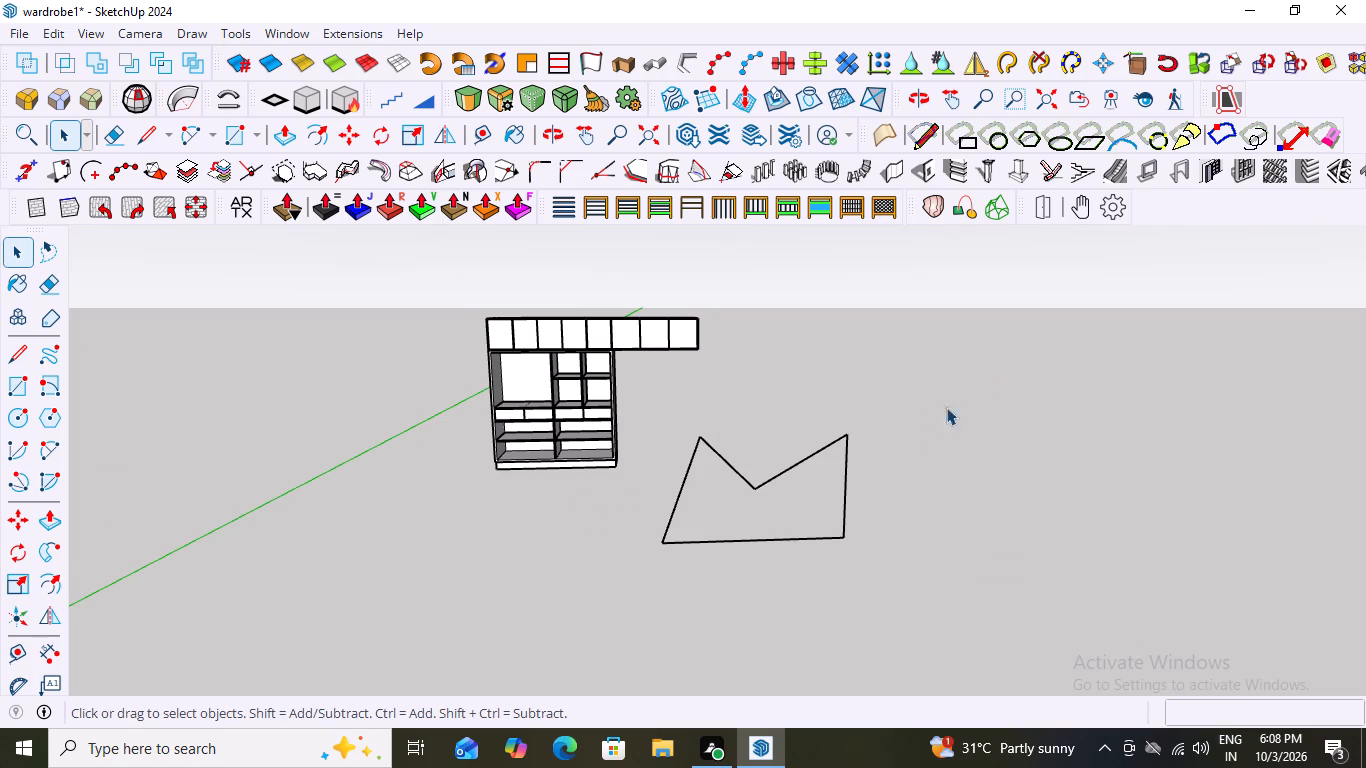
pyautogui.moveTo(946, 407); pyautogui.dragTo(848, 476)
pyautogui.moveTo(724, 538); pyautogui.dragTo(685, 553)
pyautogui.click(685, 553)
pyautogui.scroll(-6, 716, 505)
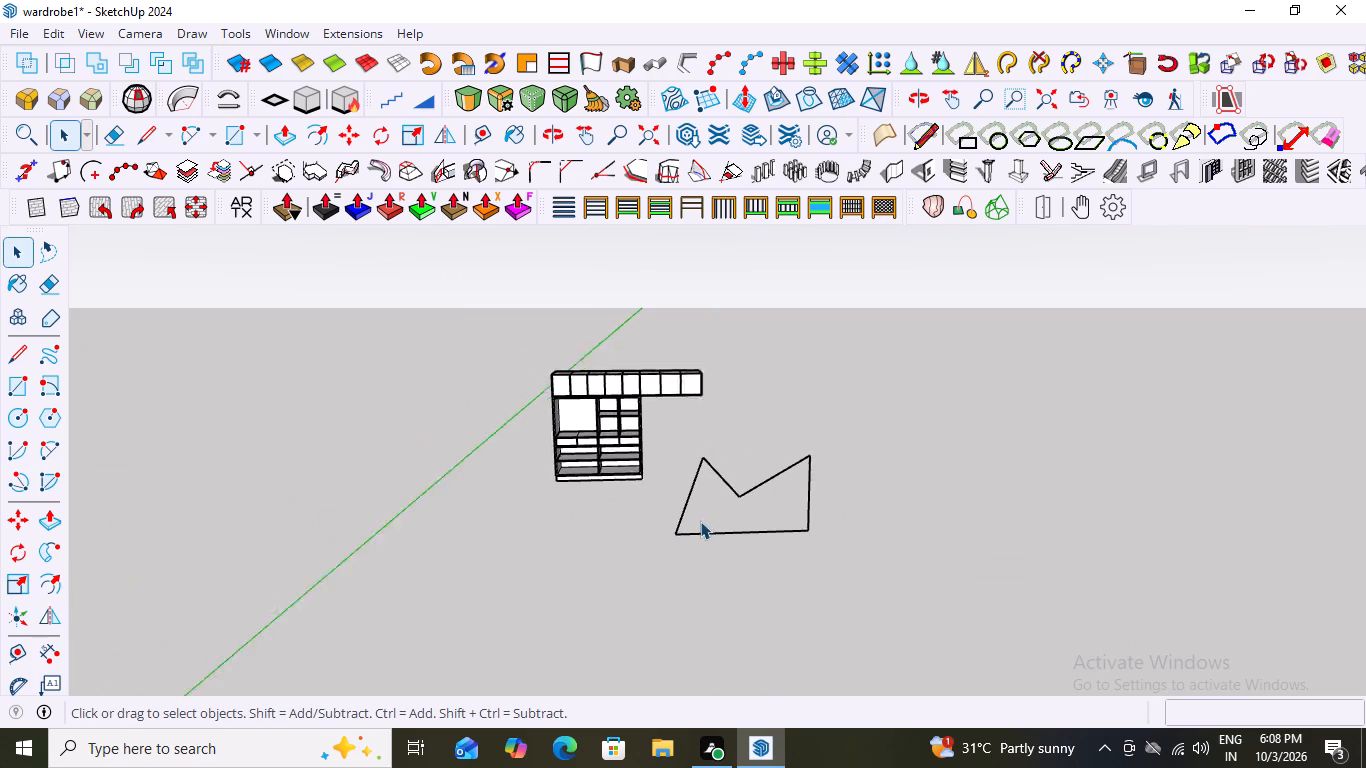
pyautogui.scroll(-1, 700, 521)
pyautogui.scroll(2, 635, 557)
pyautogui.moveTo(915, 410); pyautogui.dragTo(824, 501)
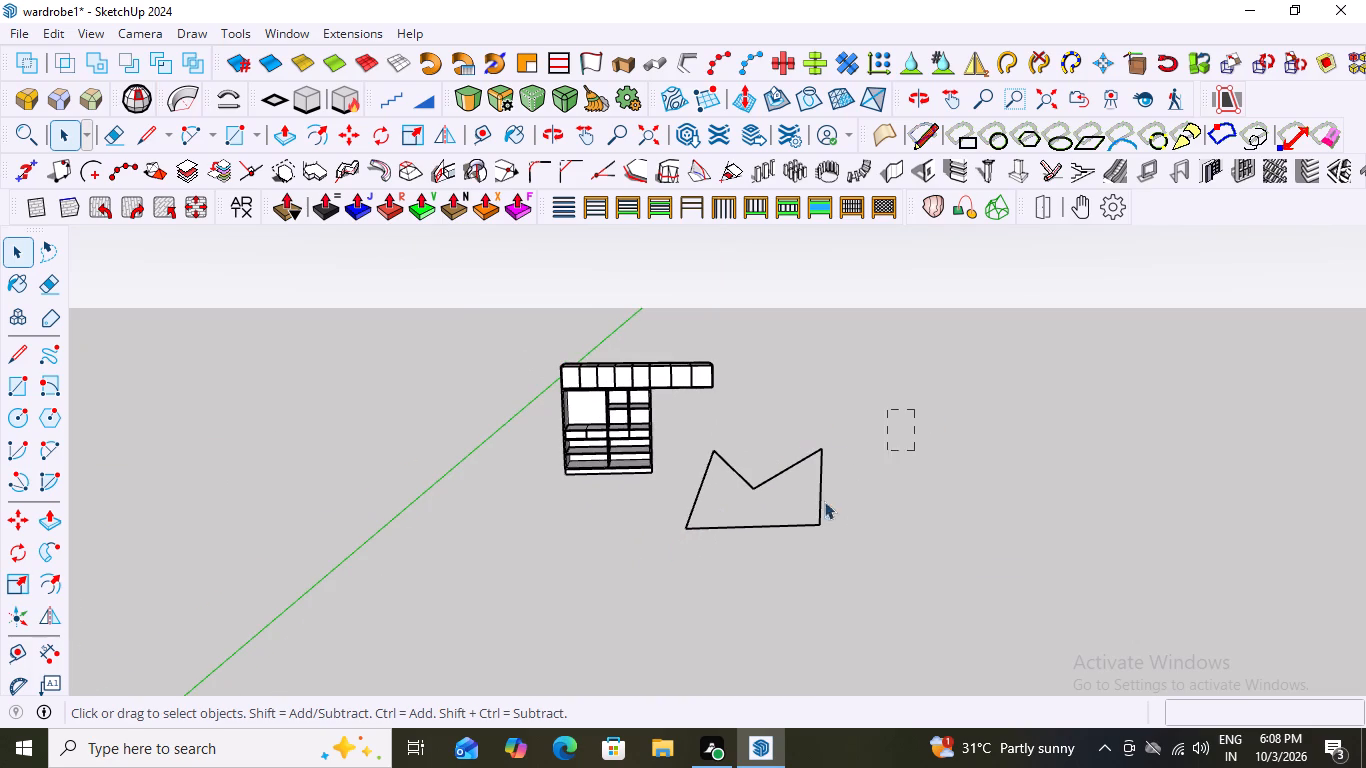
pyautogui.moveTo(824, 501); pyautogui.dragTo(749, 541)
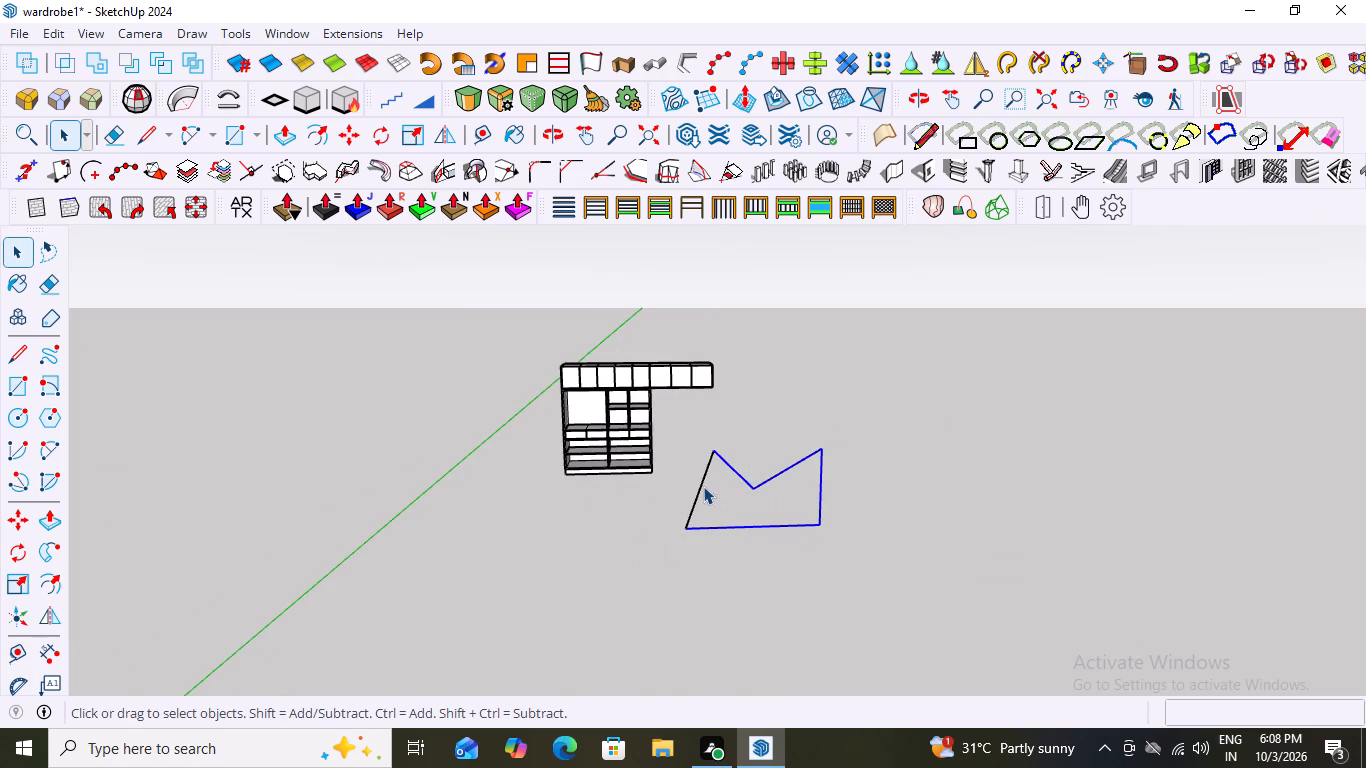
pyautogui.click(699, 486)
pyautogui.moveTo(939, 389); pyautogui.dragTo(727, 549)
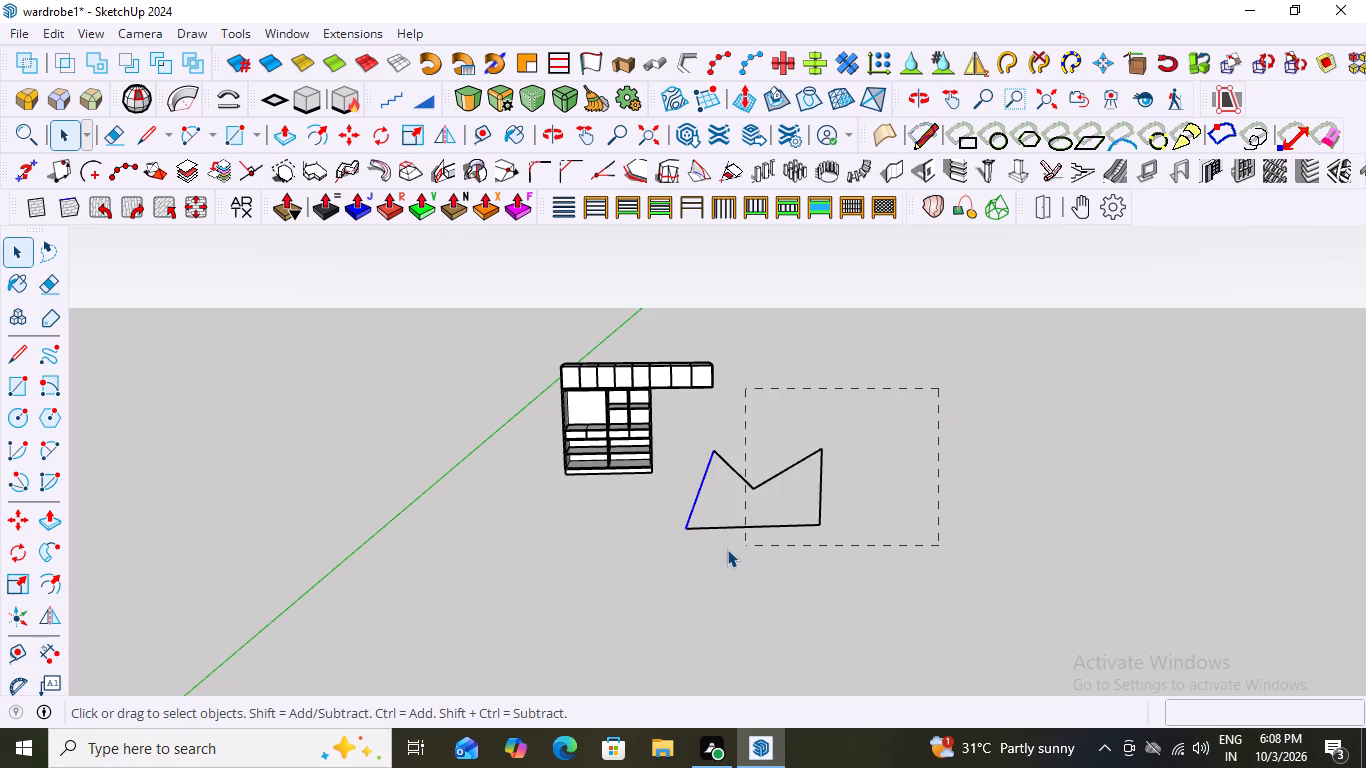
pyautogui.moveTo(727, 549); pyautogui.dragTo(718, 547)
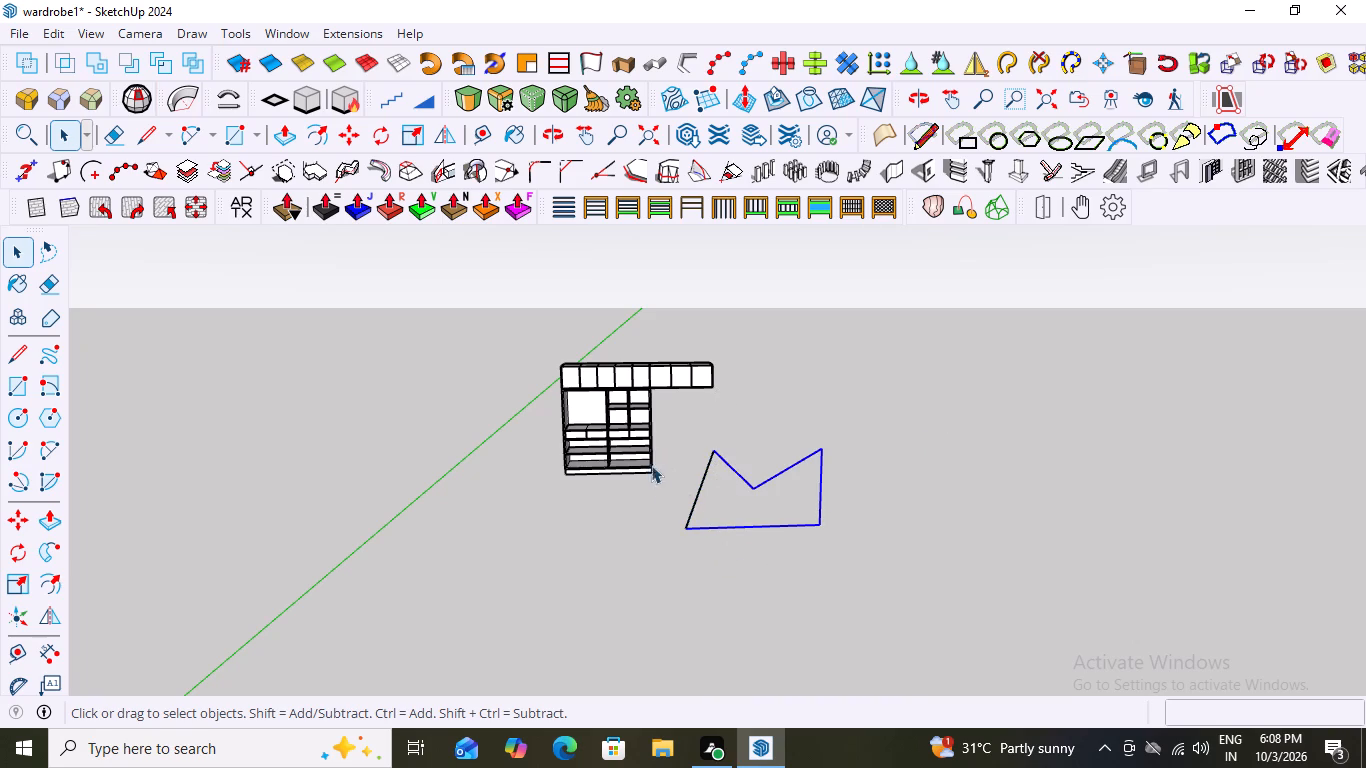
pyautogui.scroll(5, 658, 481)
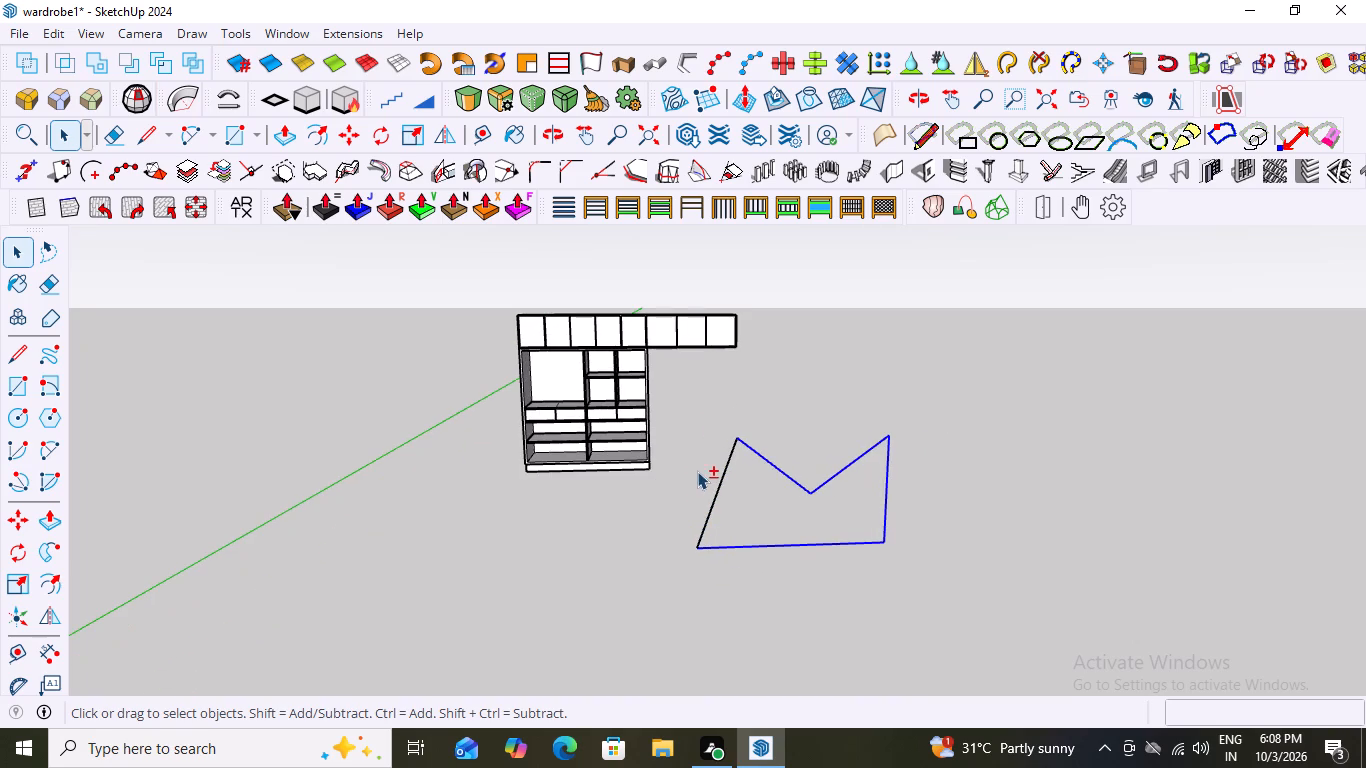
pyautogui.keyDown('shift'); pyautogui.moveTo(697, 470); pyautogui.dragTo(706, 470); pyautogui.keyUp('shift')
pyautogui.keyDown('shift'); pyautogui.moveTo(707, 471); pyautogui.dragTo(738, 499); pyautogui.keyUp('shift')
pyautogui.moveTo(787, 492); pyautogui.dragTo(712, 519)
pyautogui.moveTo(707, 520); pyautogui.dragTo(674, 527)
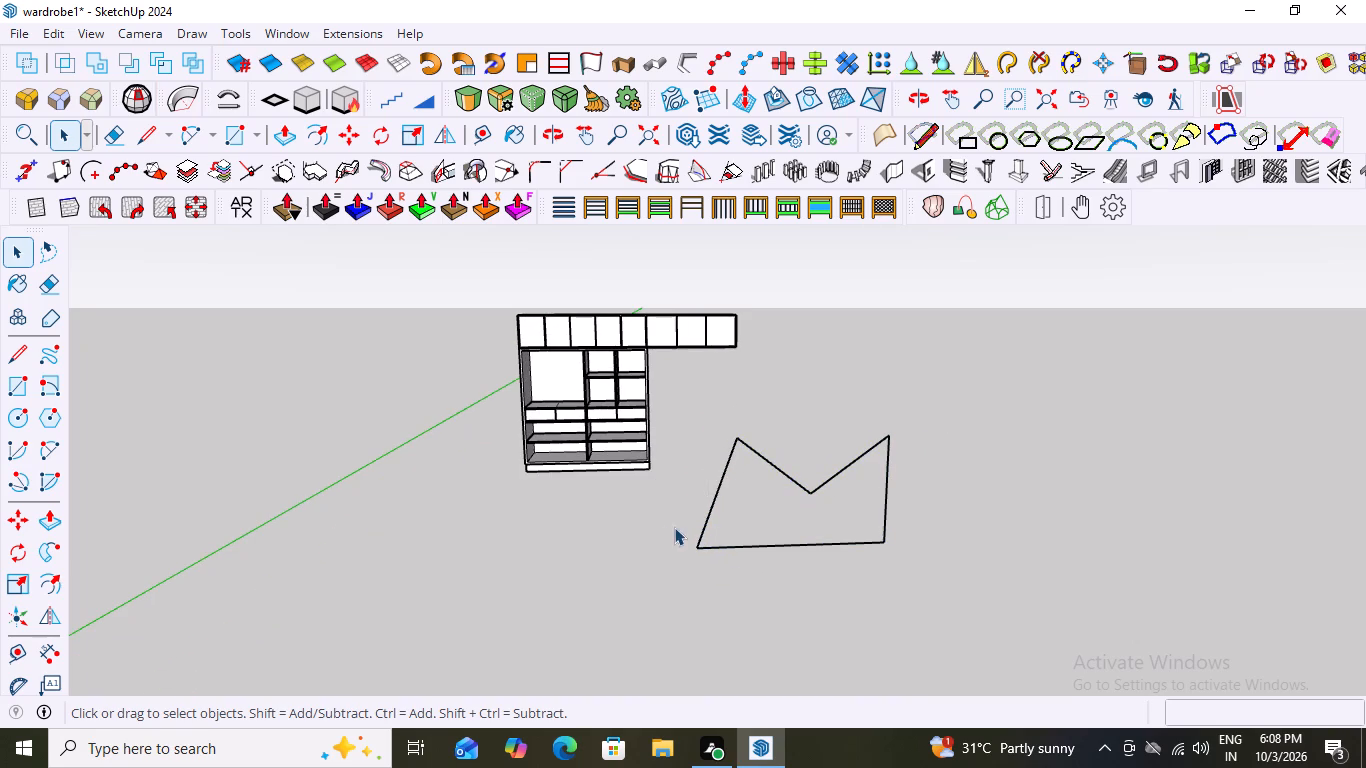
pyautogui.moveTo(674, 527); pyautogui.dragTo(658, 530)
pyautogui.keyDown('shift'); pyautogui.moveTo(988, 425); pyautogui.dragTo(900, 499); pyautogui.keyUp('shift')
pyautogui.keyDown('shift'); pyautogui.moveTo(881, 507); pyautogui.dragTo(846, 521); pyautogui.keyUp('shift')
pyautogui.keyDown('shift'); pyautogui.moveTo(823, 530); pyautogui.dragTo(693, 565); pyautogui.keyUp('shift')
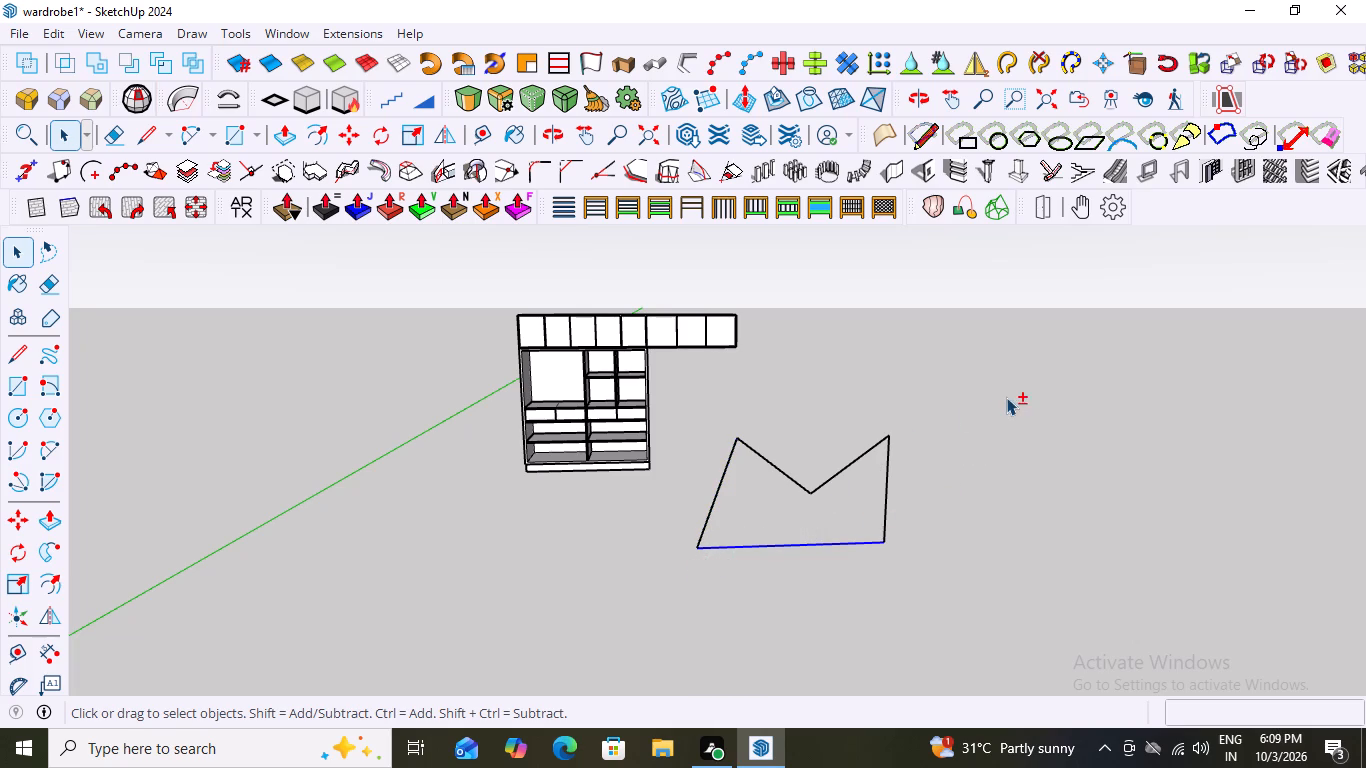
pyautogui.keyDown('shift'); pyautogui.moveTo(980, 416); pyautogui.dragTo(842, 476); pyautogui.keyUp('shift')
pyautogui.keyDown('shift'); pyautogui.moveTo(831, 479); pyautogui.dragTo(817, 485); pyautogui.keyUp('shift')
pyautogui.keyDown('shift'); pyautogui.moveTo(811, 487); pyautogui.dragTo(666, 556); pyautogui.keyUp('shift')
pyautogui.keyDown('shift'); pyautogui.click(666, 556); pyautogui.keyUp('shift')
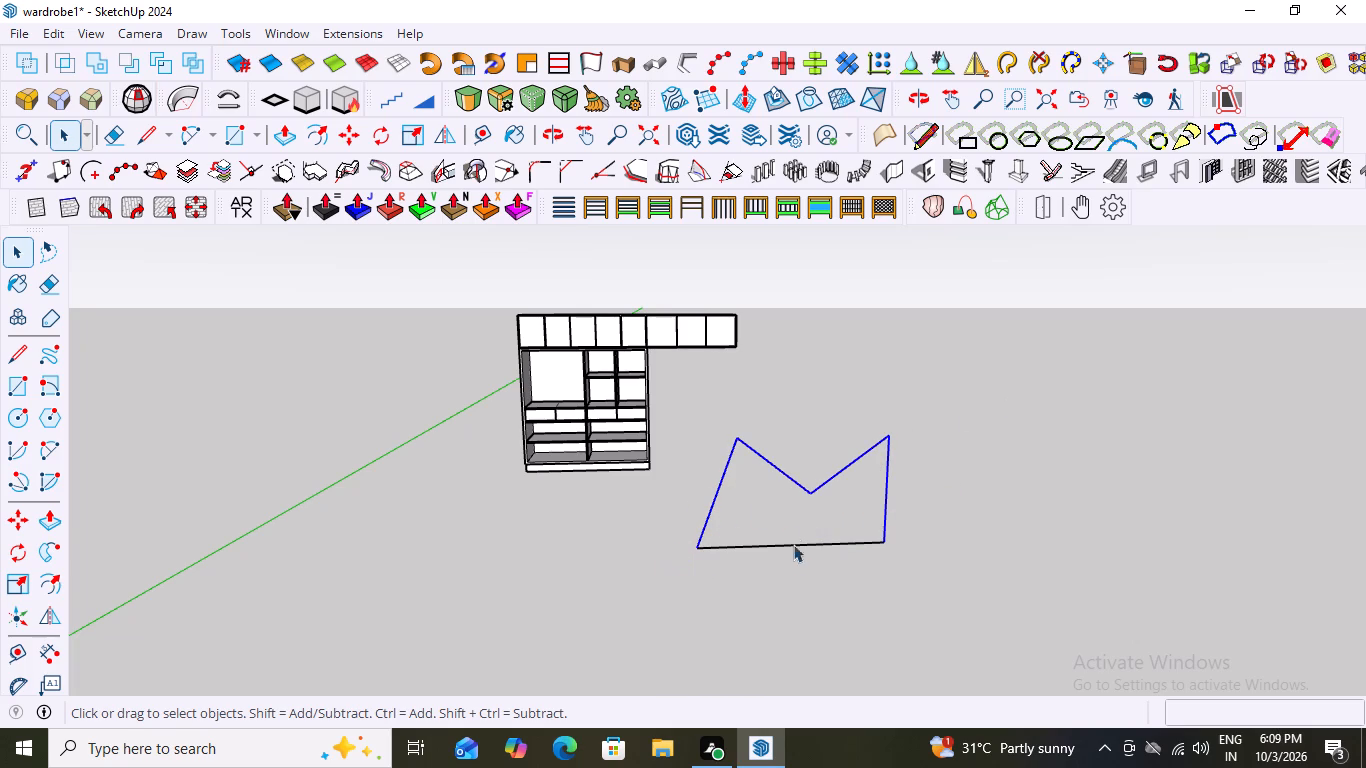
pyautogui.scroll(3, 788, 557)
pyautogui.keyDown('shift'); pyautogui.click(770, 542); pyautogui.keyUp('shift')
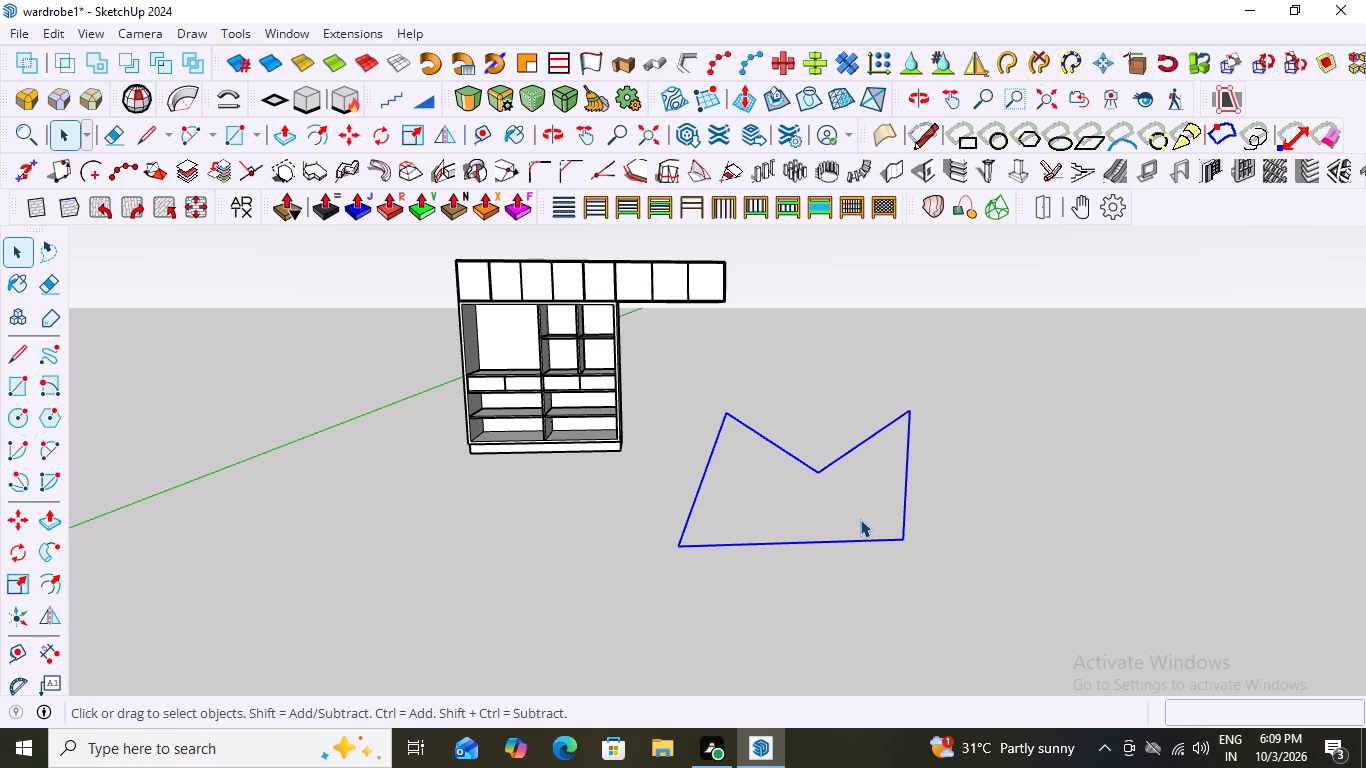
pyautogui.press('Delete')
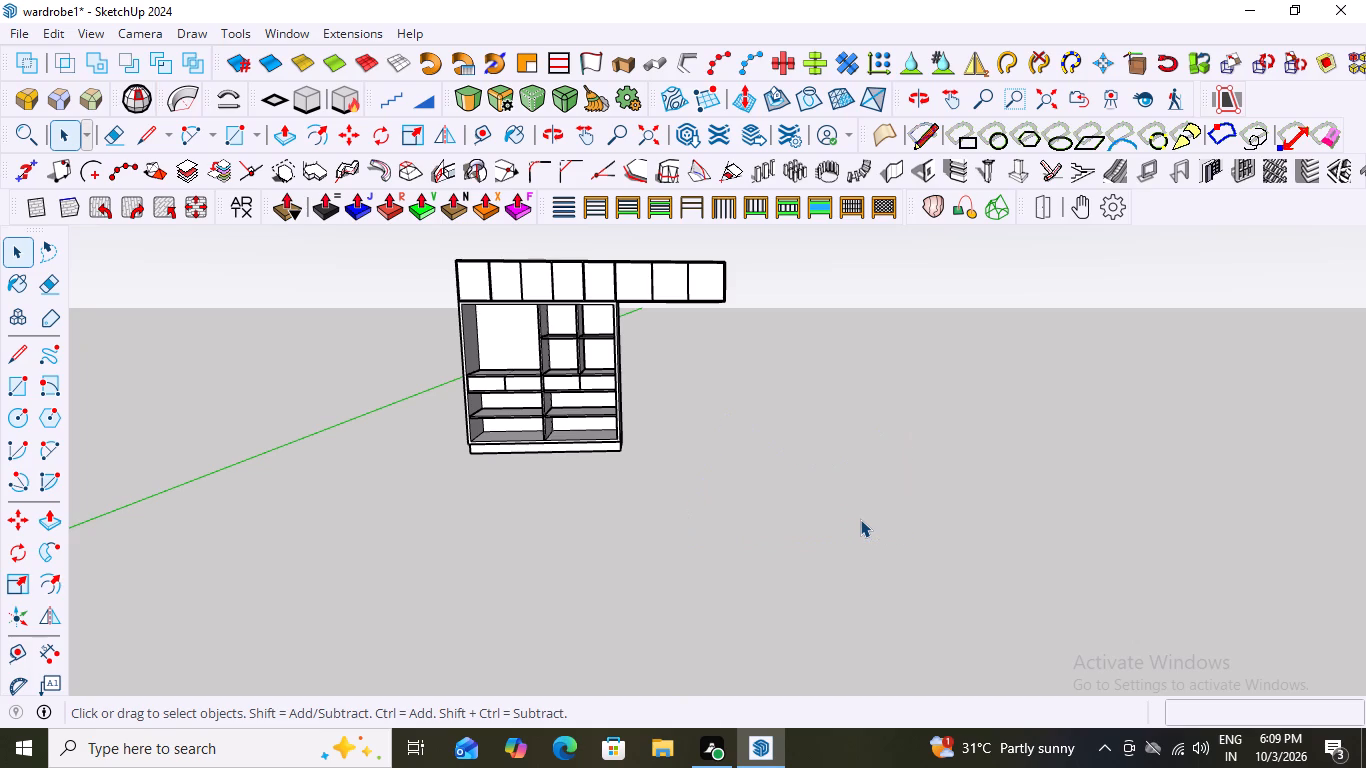
# Examine the whole wardrobe from above, from its side and from the front, including the overhead doors, shelves and drawers.
pyautogui.scroll(-6, 933, 576)
pyautogui.moveTo(774, 482); pyautogui.dragTo(746, 567, button='middle')
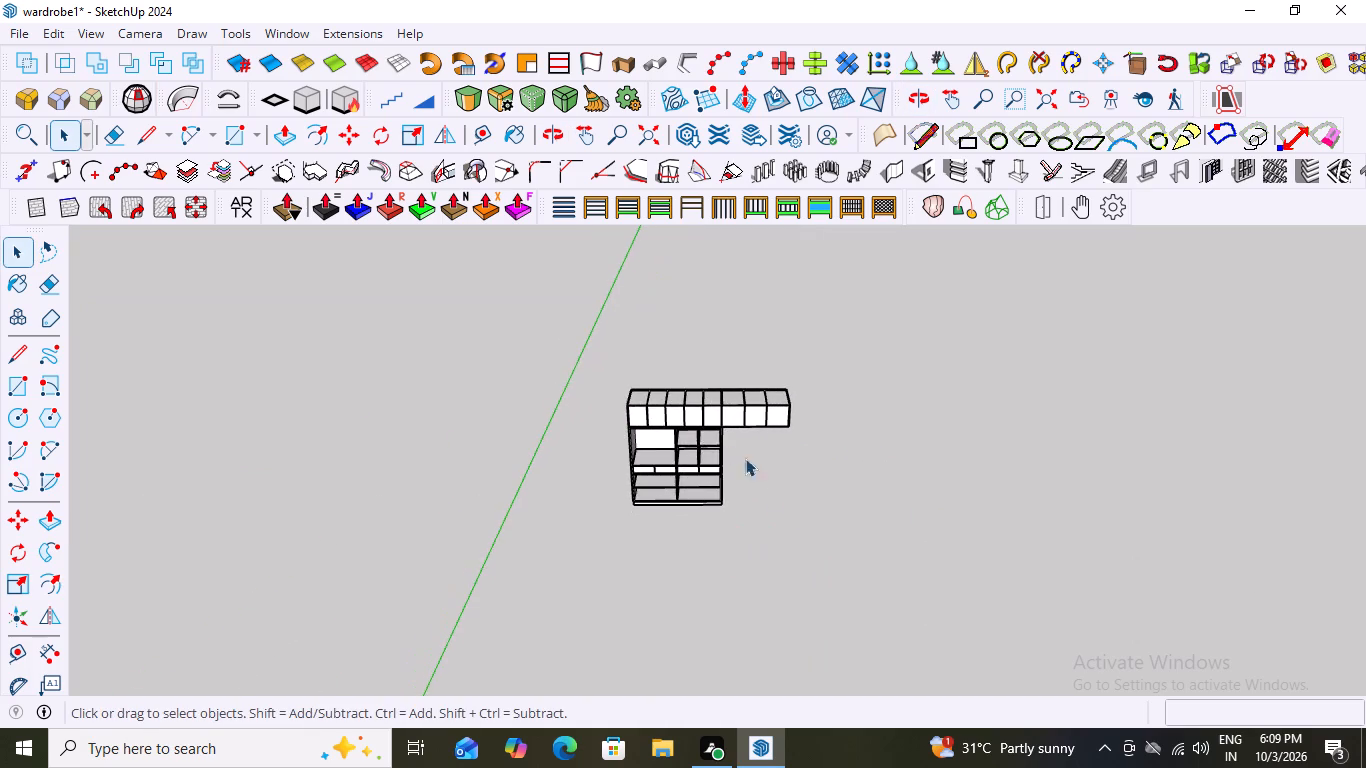
pyautogui.scroll(12, 690, 425)
pyautogui.scroll(-2, 849, 467)
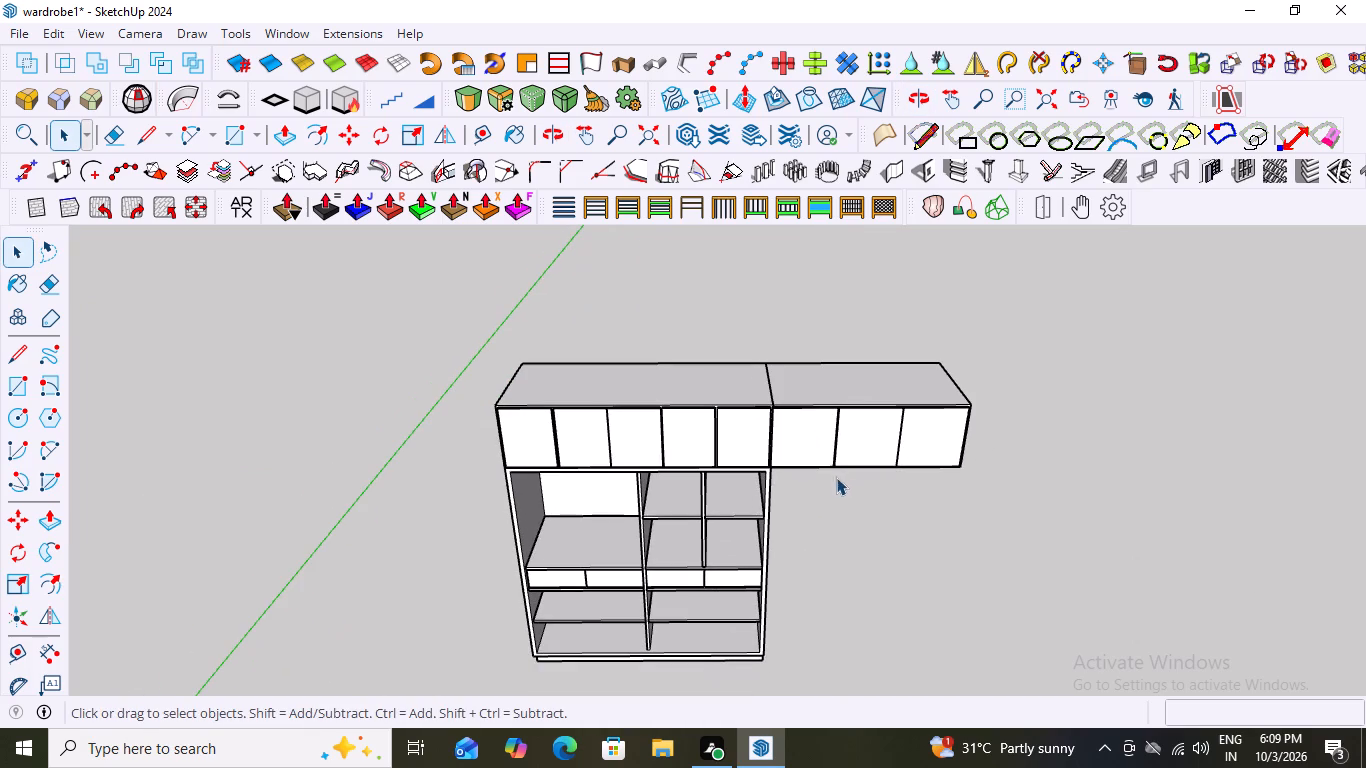
pyautogui.scroll(-2, 571, 553)
pyautogui.scroll(-3, 796, 490)
pyautogui.moveTo(874, 504); pyautogui.dragTo(613, 553, button='middle')
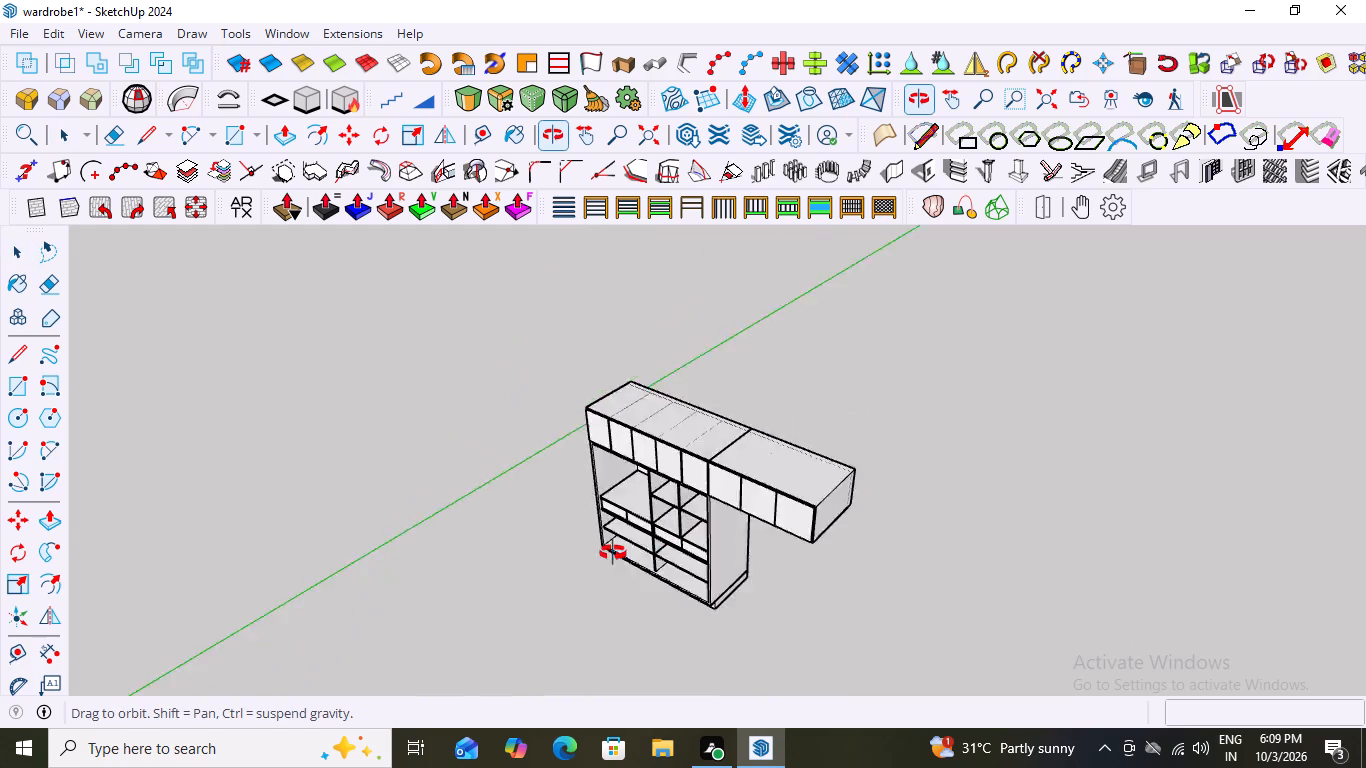
pyautogui.moveTo(613, 553); pyautogui.dragTo(873, 512, button='middle')
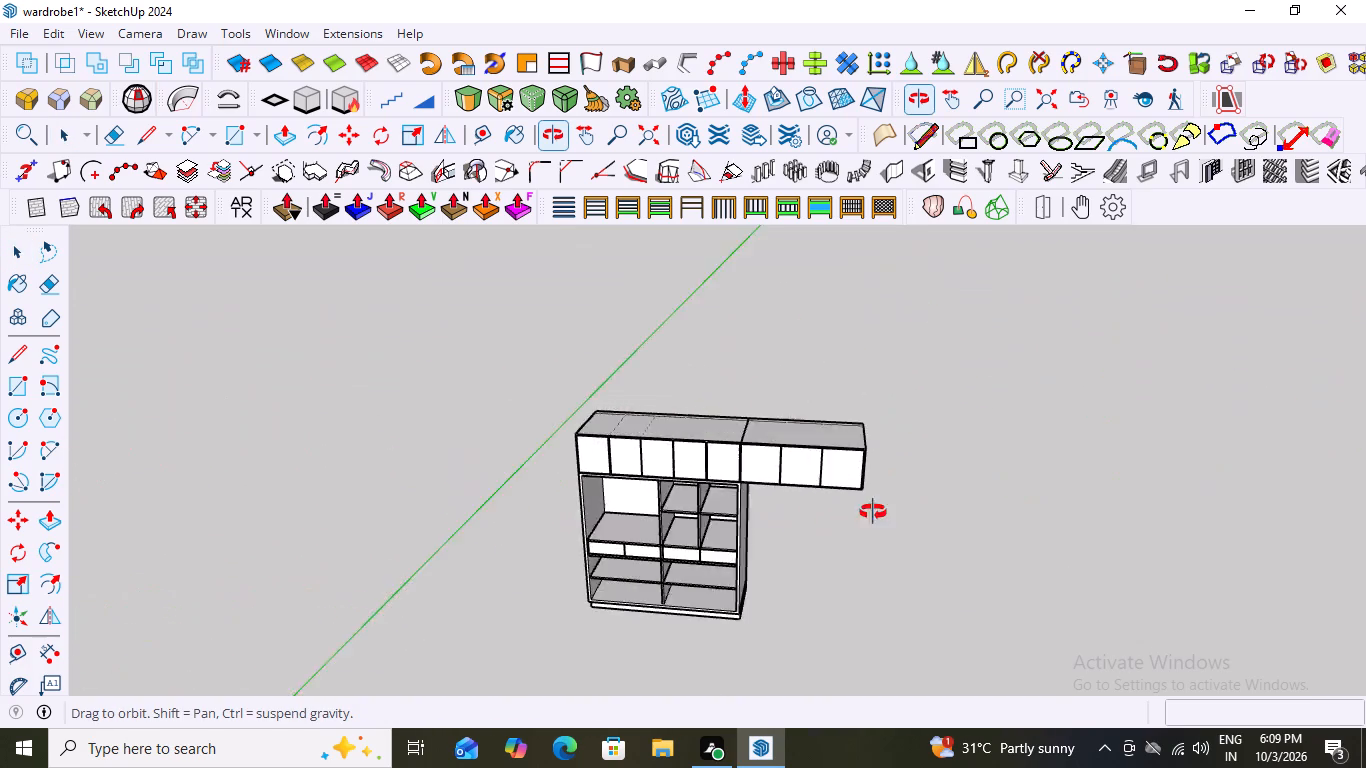
pyautogui.moveTo(873, 512); pyautogui.dragTo(567, 556, button='middle')
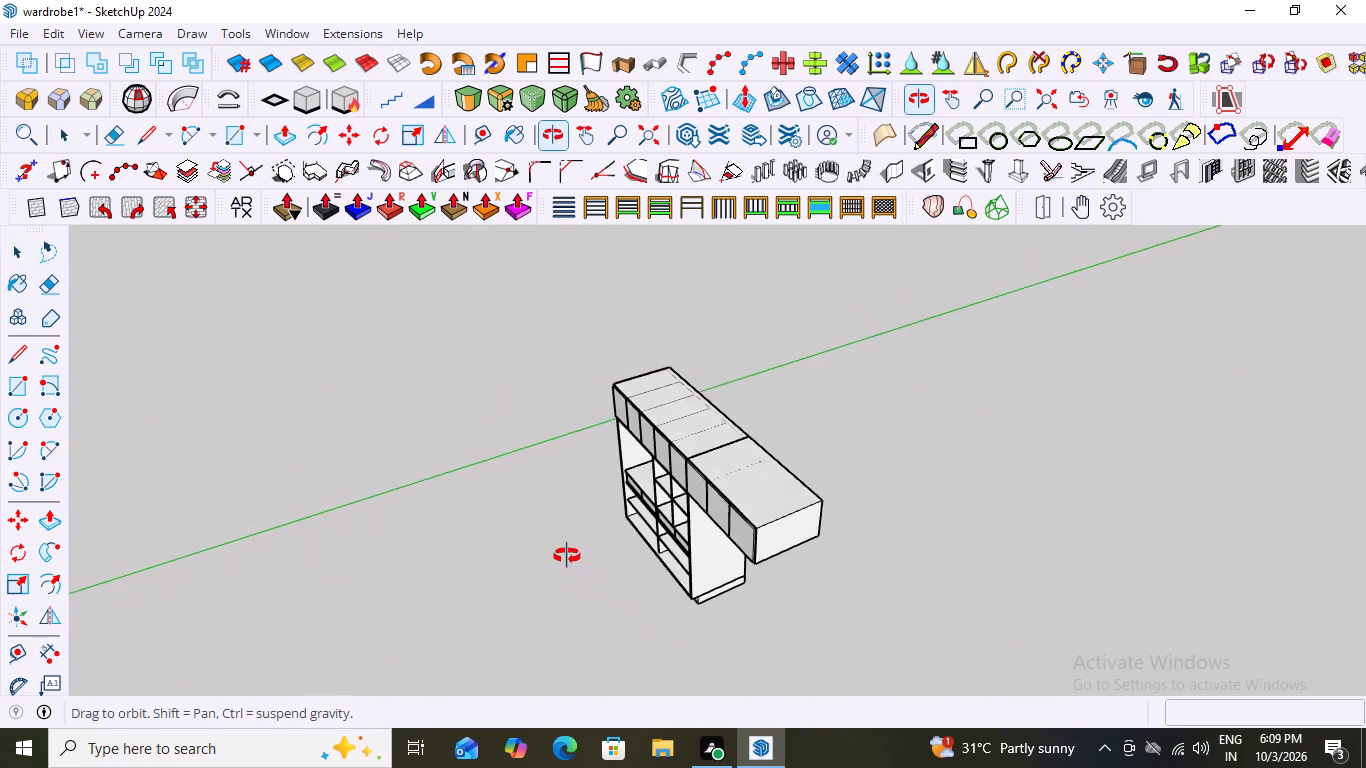
pyautogui.moveTo(567, 556); pyautogui.dragTo(574, 552, button='middle')
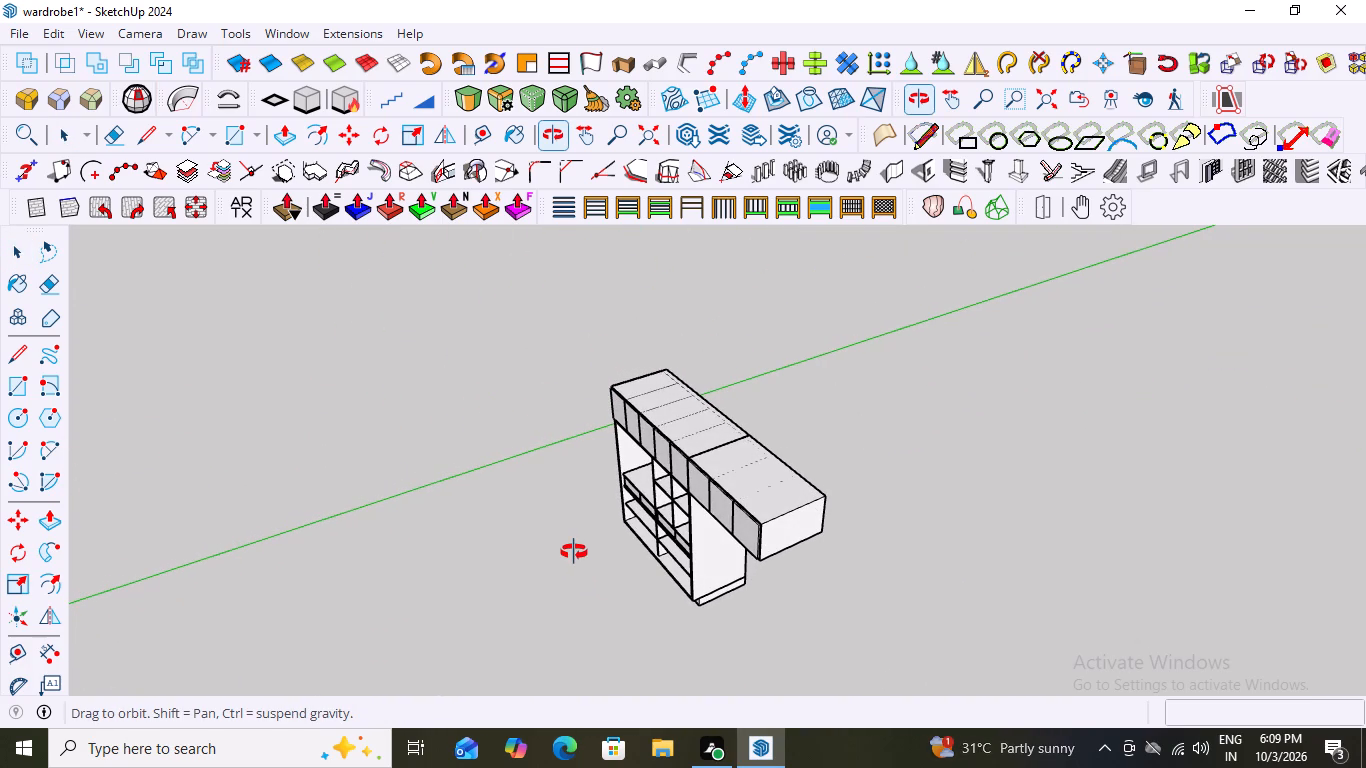
pyautogui.moveTo(574, 552); pyautogui.dragTo(919, 427, button='middle')
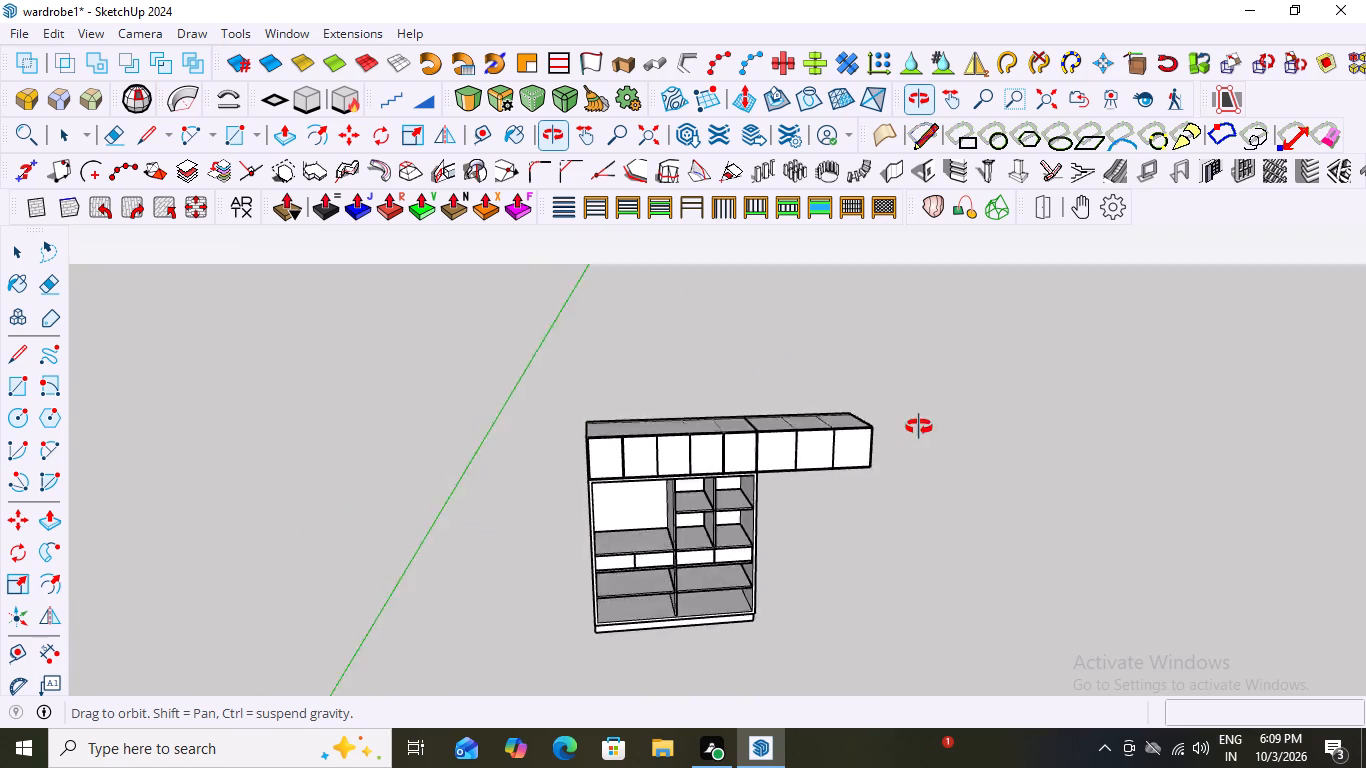
pyautogui.moveTo(919, 427); pyautogui.dragTo(894, 380, button='middle')
pyautogui.scroll(7, 705, 567)
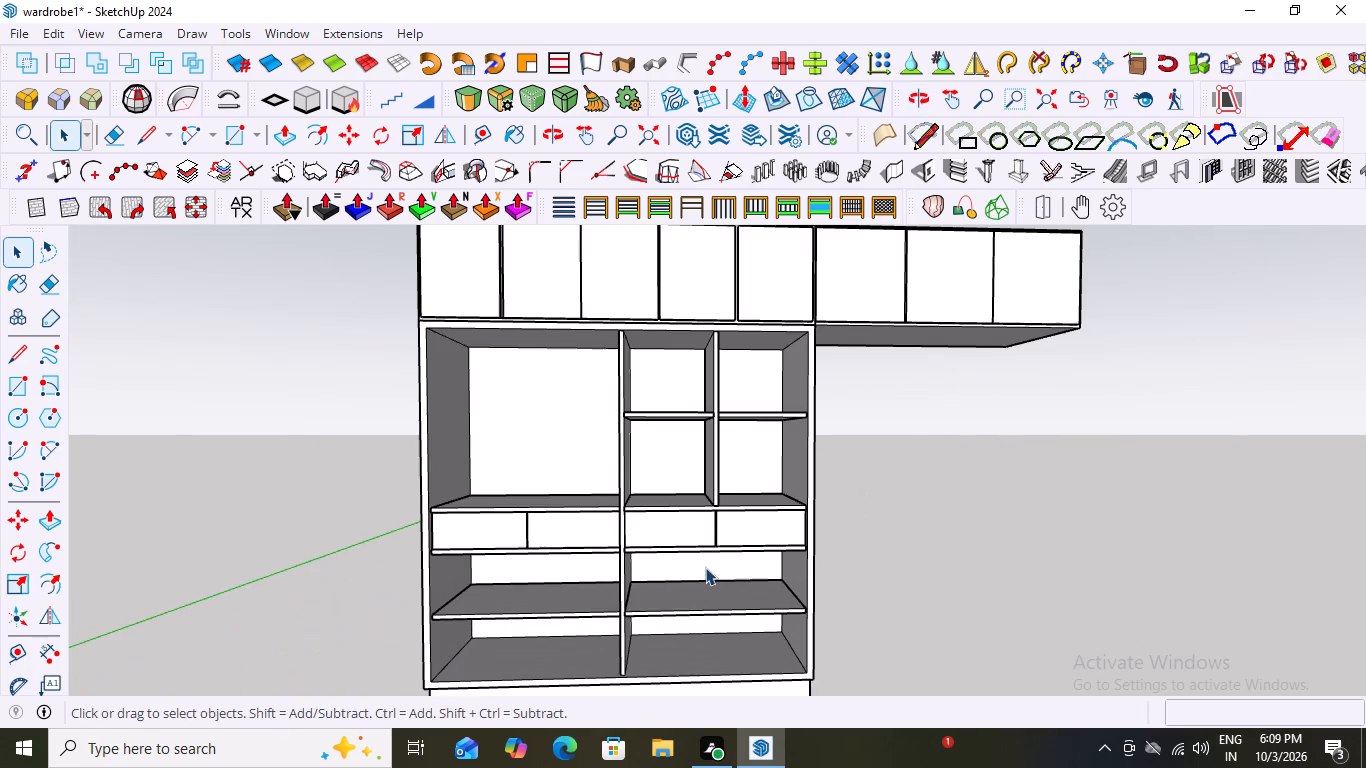
pyautogui.scroll(-3, 705, 567)
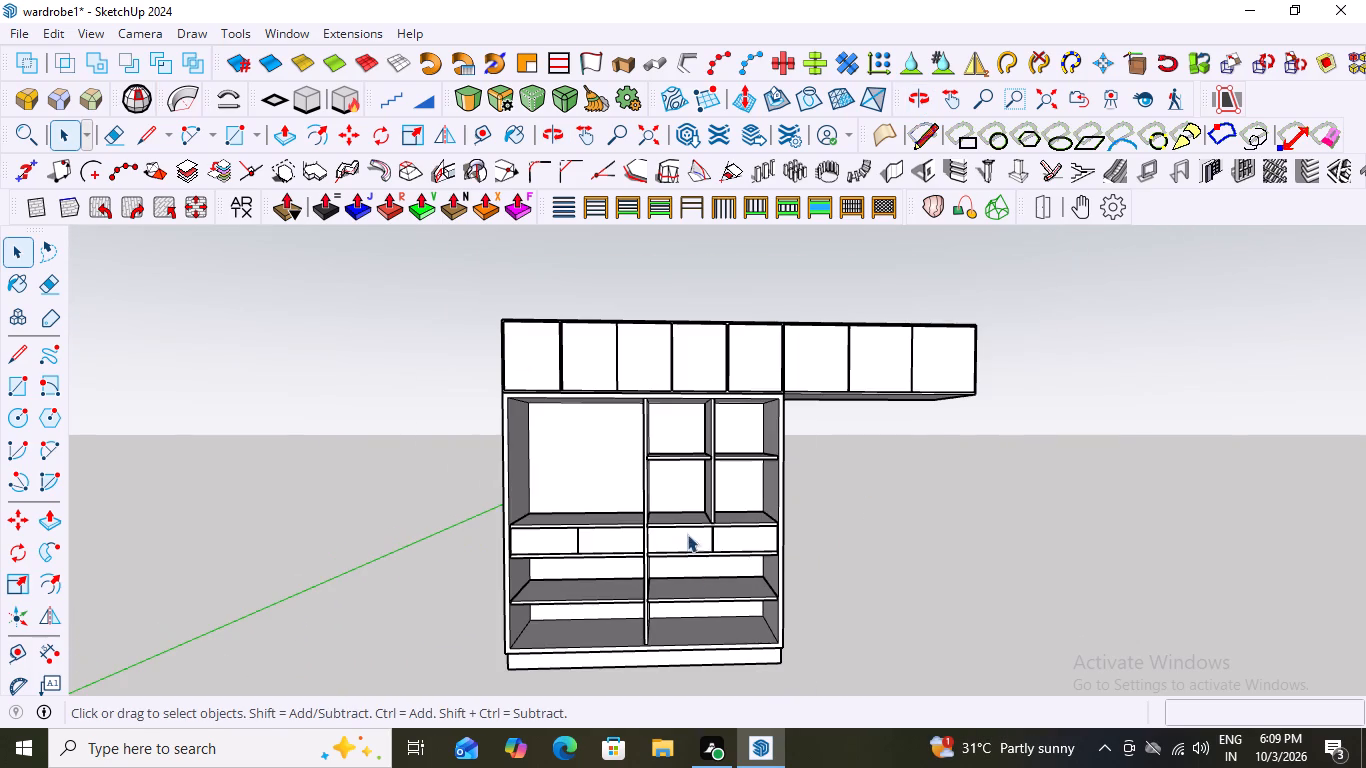
# Examine the whole wardrobe from the front, above and the side, including the overhead cabinets and drawers.
pyautogui.moveTo(714, 568); pyautogui.dragTo(725, 621, button='middle')
pyautogui.scroll(6, 569, 540)
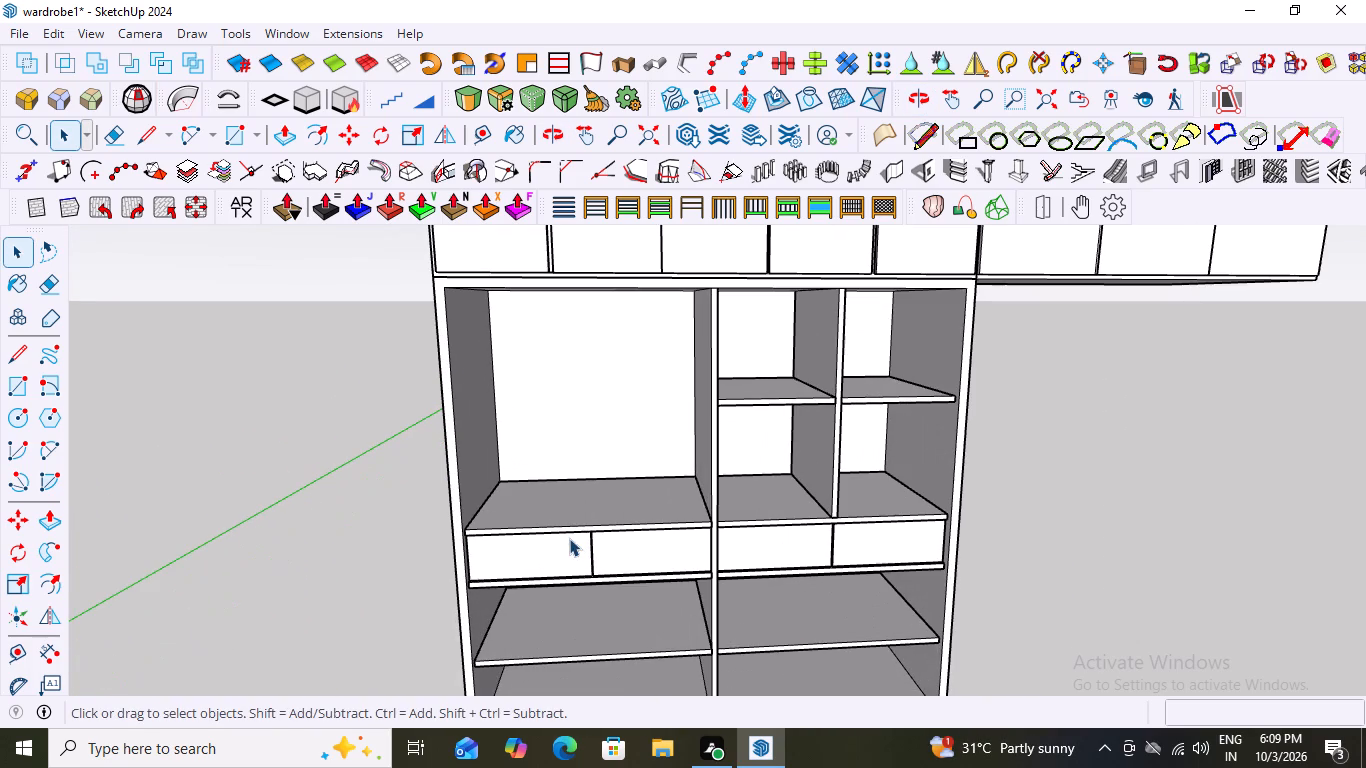
pyautogui.scroll(-13, 573, 533)
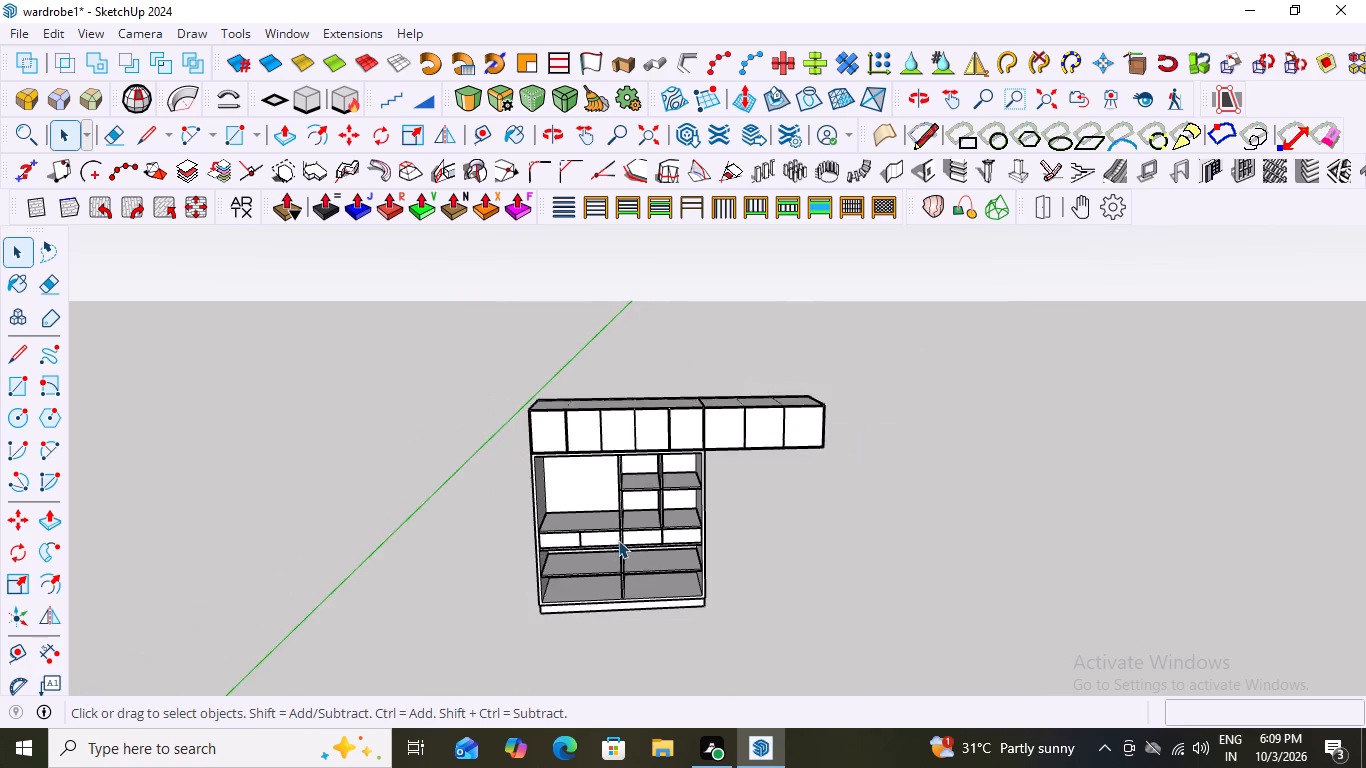
pyautogui.scroll(-11, 618, 540)
pyautogui.moveTo(708, 546); pyautogui.dragTo(713, 600, button='middle')
pyautogui.scroll(6, 654, 524)
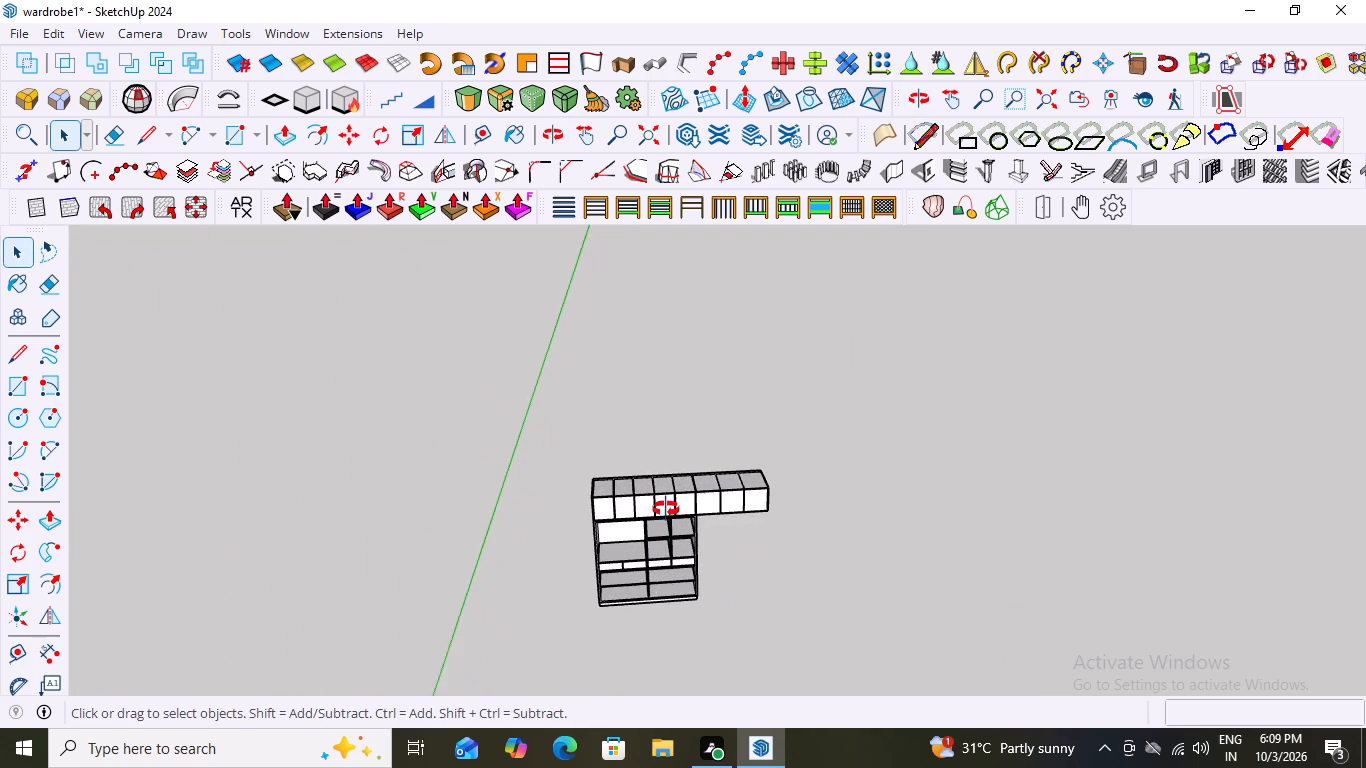
pyautogui.middleClick(666, 509)
pyautogui.scroll(7, 666, 509)
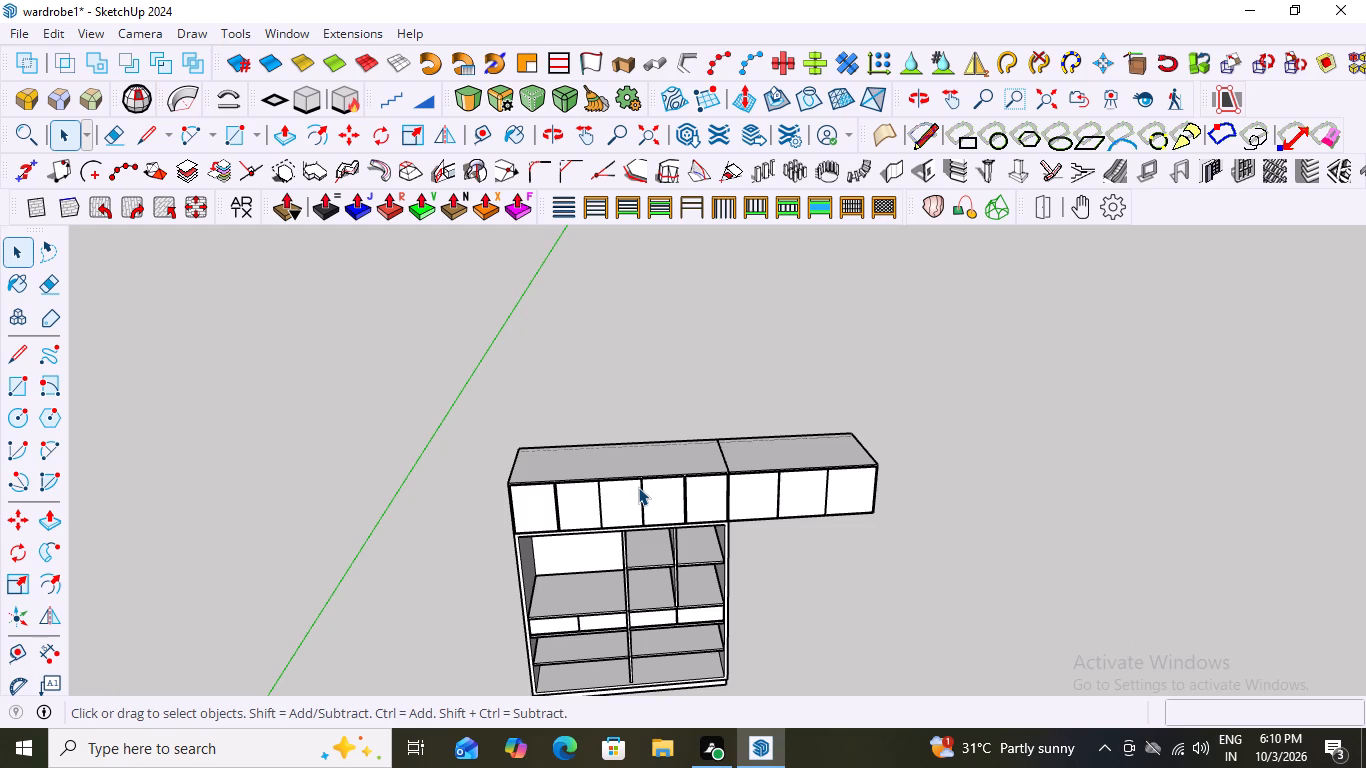
pyautogui.scroll(-4, 746, 471)
pyautogui.moveTo(742, 502); pyautogui.dragTo(714, 453, button='middle')
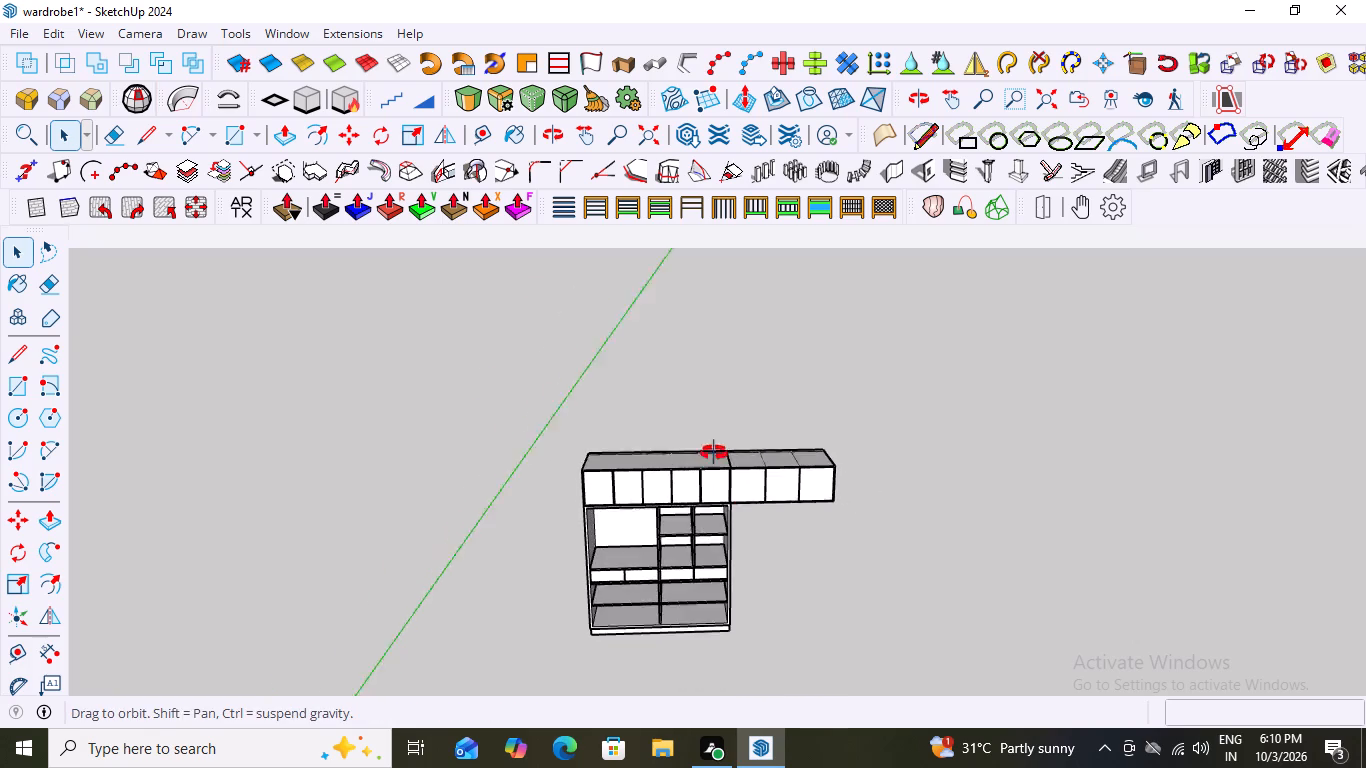
pyautogui.moveTo(714, 453); pyautogui.dragTo(707, 432, button='middle')
pyautogui.scroll(3, 656, 481)
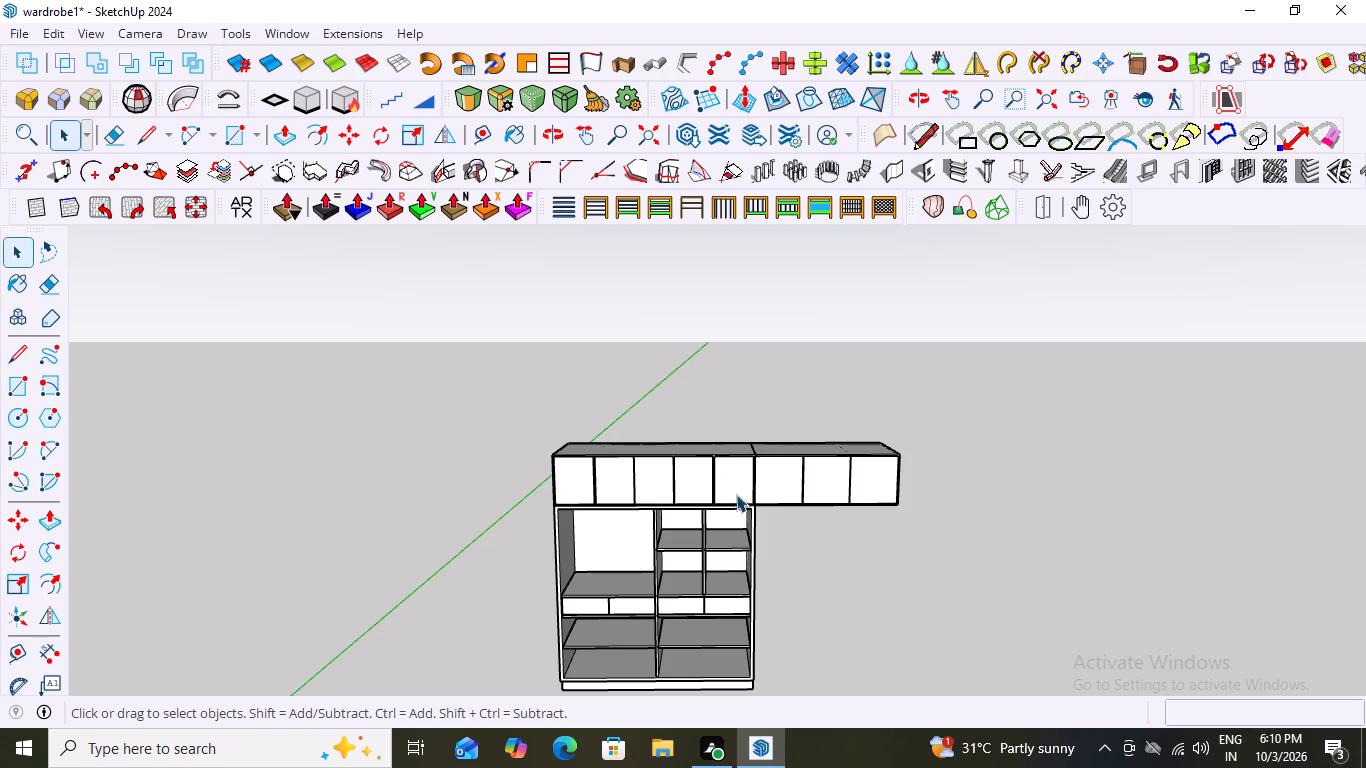
pyautogui.scroll(2, 802, 488)
pyautogui.moveTo(657, 465); pyautogui.dragTo(884, 419, button='middle')
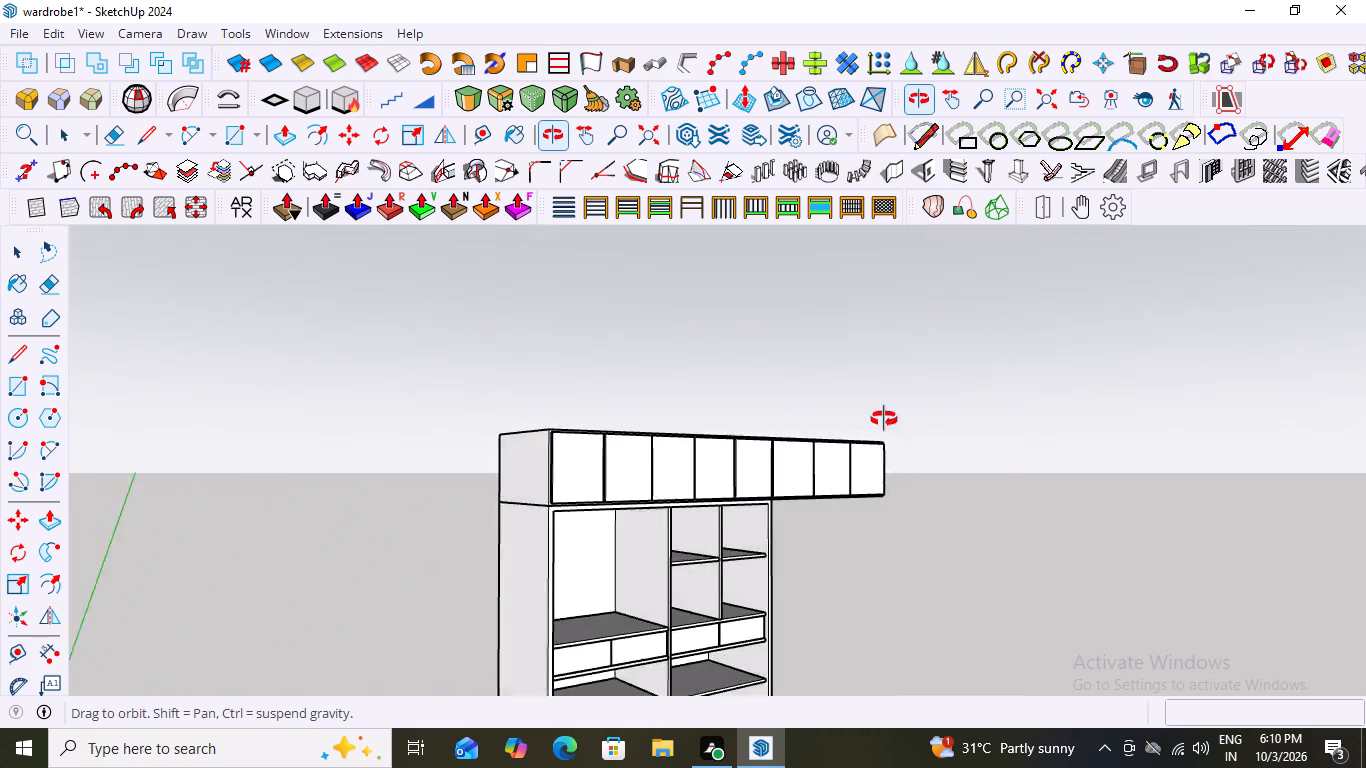
pyautogui.moveTo(884, 419); pyautogui.dragTo(648, 467, button='middle')
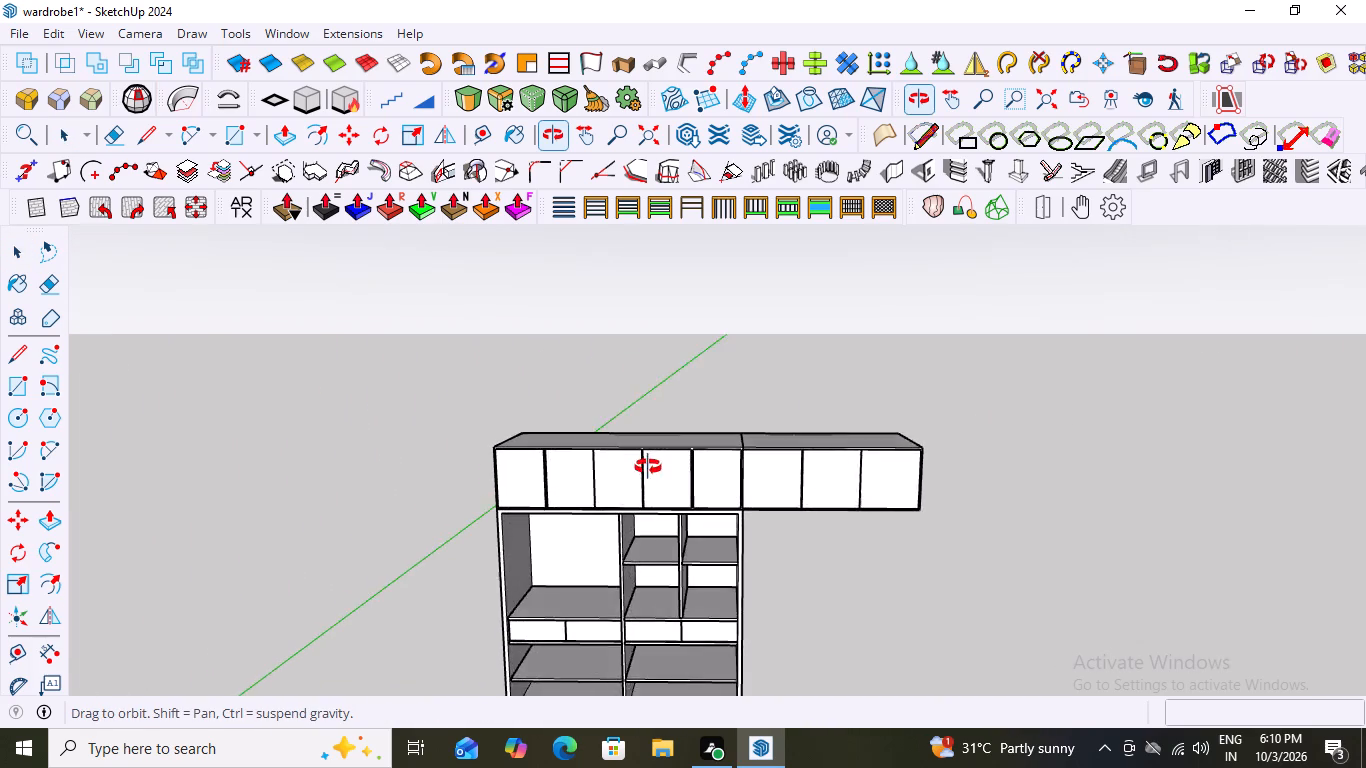
pyautogui.moveTo(648, 467); pyautogui.dragTo(648, 466, button='middle')
# Examine the wardrobe's open side and front, including the lower shelves, plinth and free space under the overhanging cabinets.
pyautogui.scroll(-4, 648, 466)
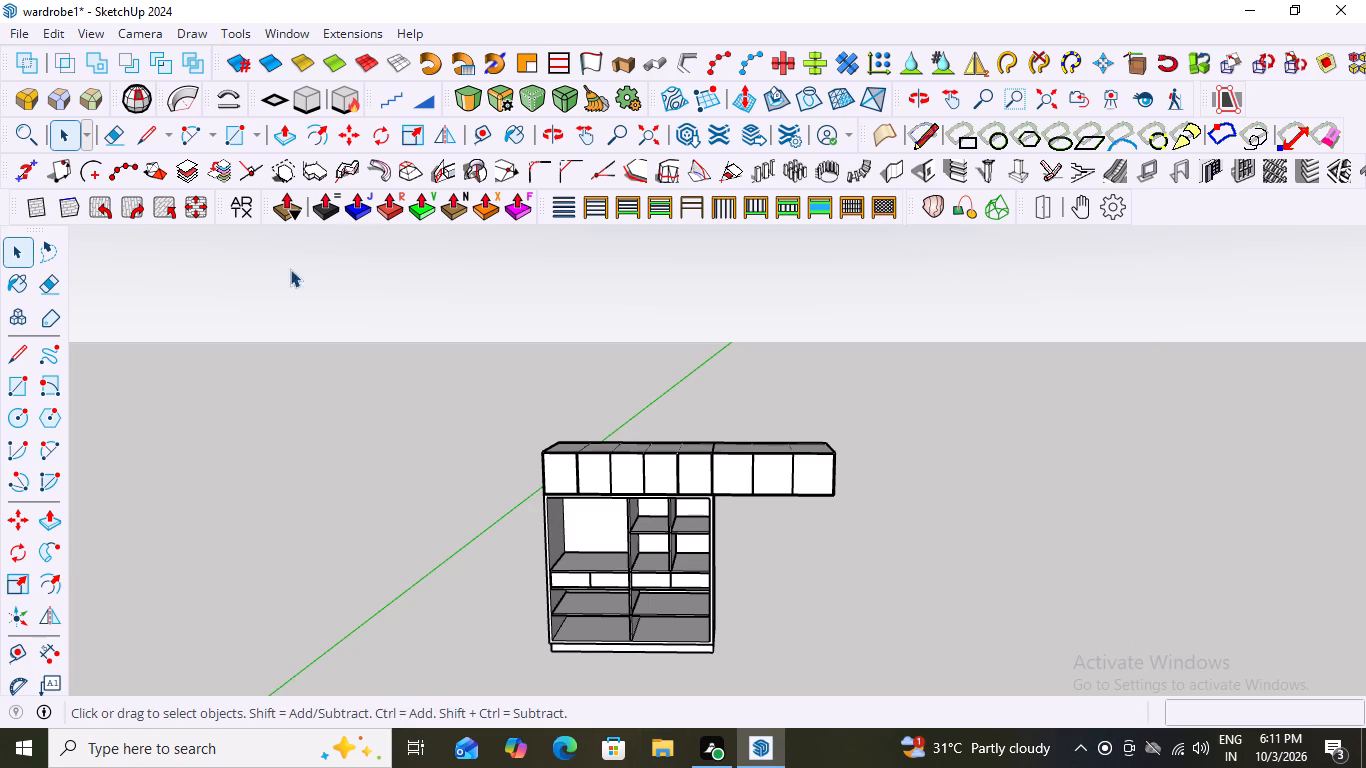
pyautogui.scroll(-7, 593, 285)
pyautogui.scroll(3, 597, 485)
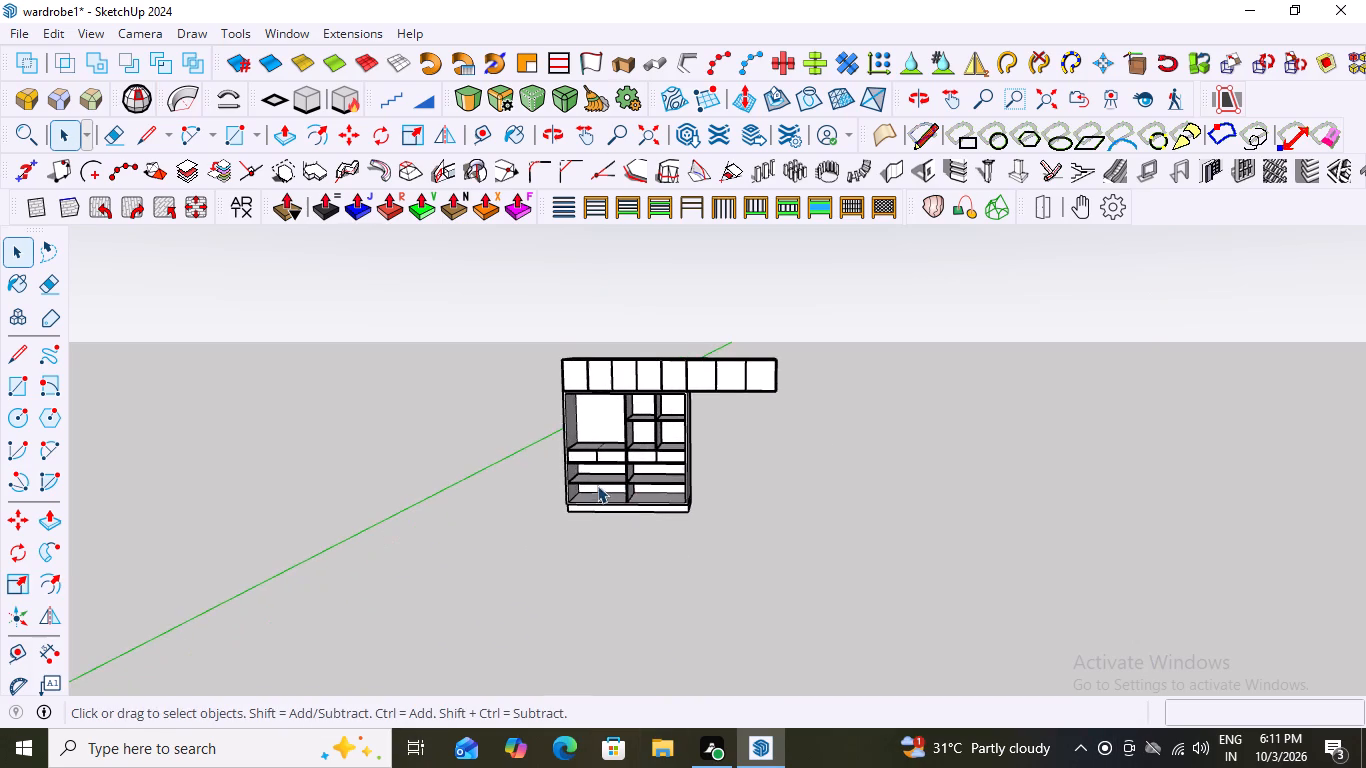
pyautogui.moveTo(649, 396); pyautogui.dragTo(695, 426, button='middle')
pyautogui.scroll(5, 635, 450)
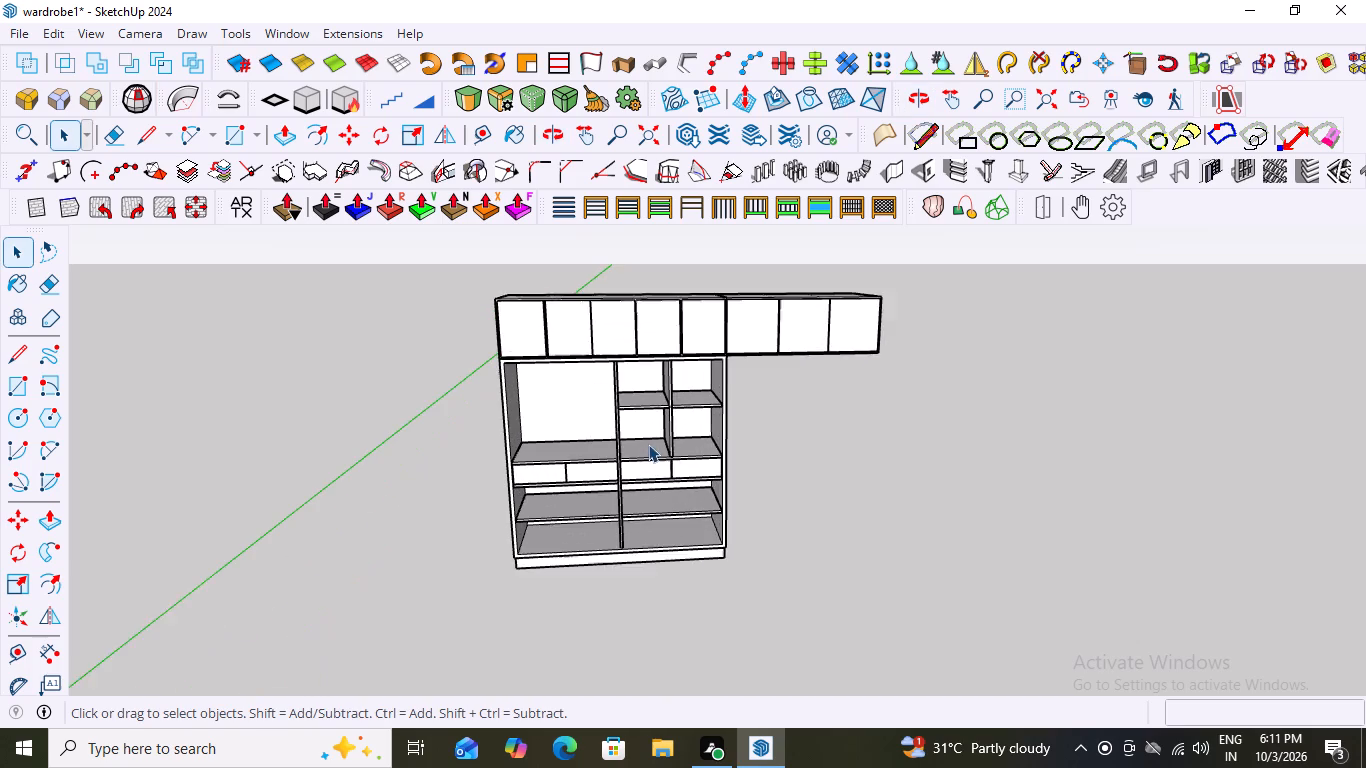
pyautogui.scroll(1, 648, 444)
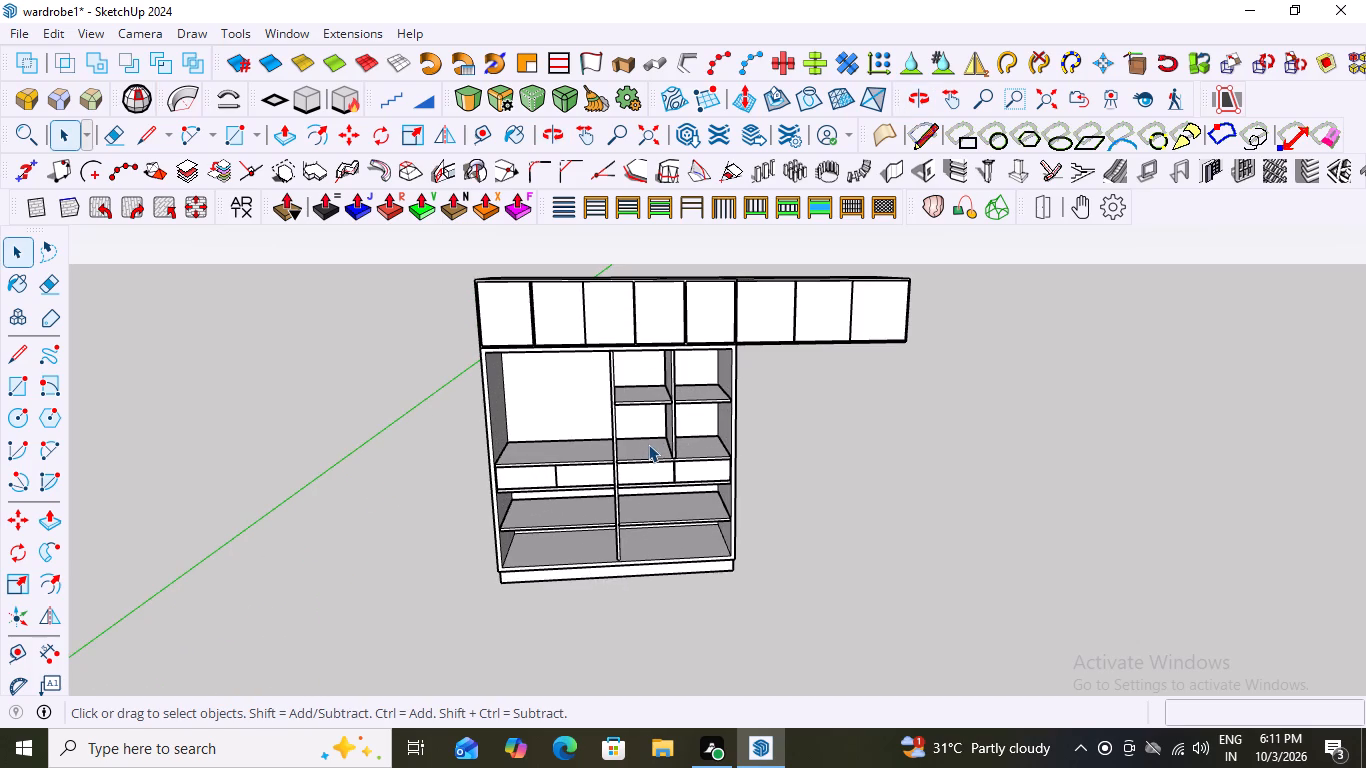
pyautogui.scroll(-2, 651, 441)
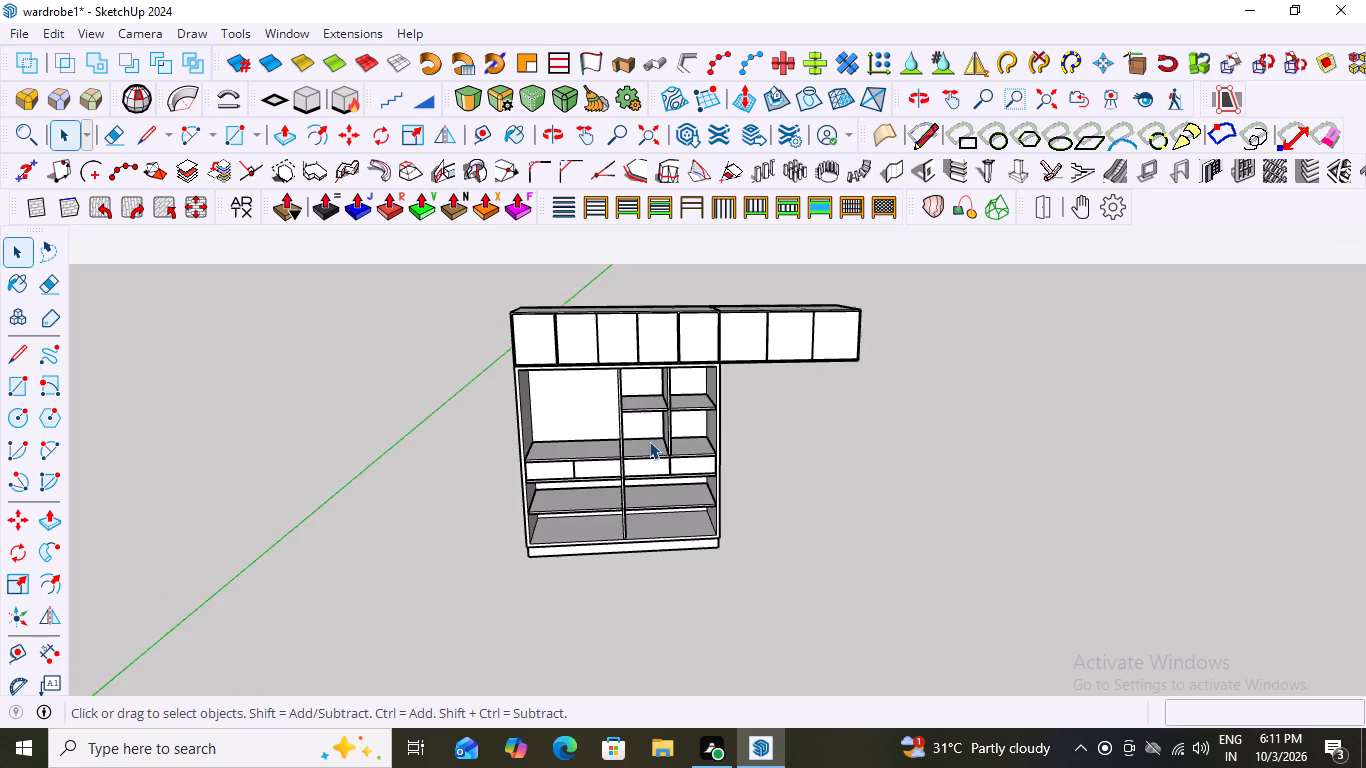
pyautogui.scroll(-3, 649, 441)
pyautogui.moveTo(777, 443); pyautogui.dragTo(639, 449, button='middle')
pyautogui.scroll(2, 706, 480)
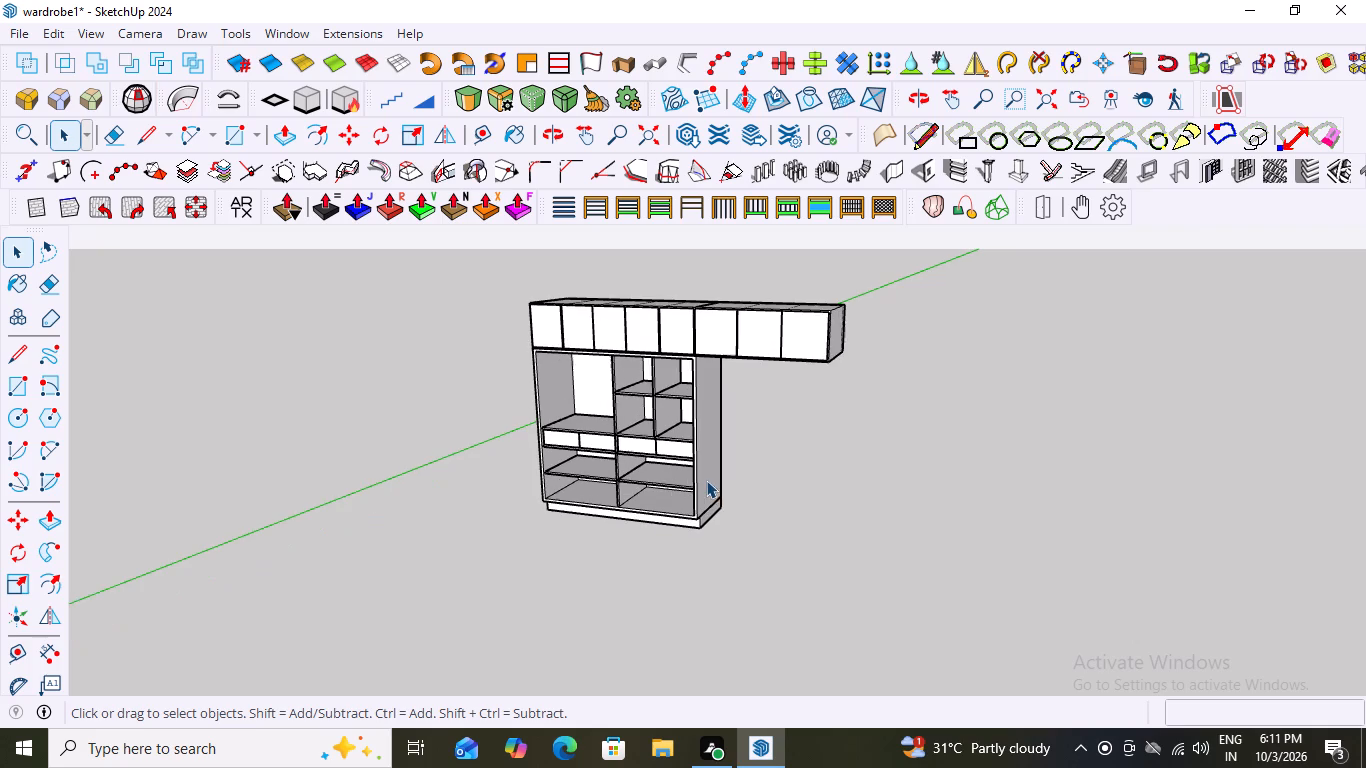
pyautogui.scroll(2, 767, 446)
pyautogui.moveTo(752, 437); pyautogui.dragTo(823, 451, button='middle')
pyautogui.scroll(1, 669, 497)
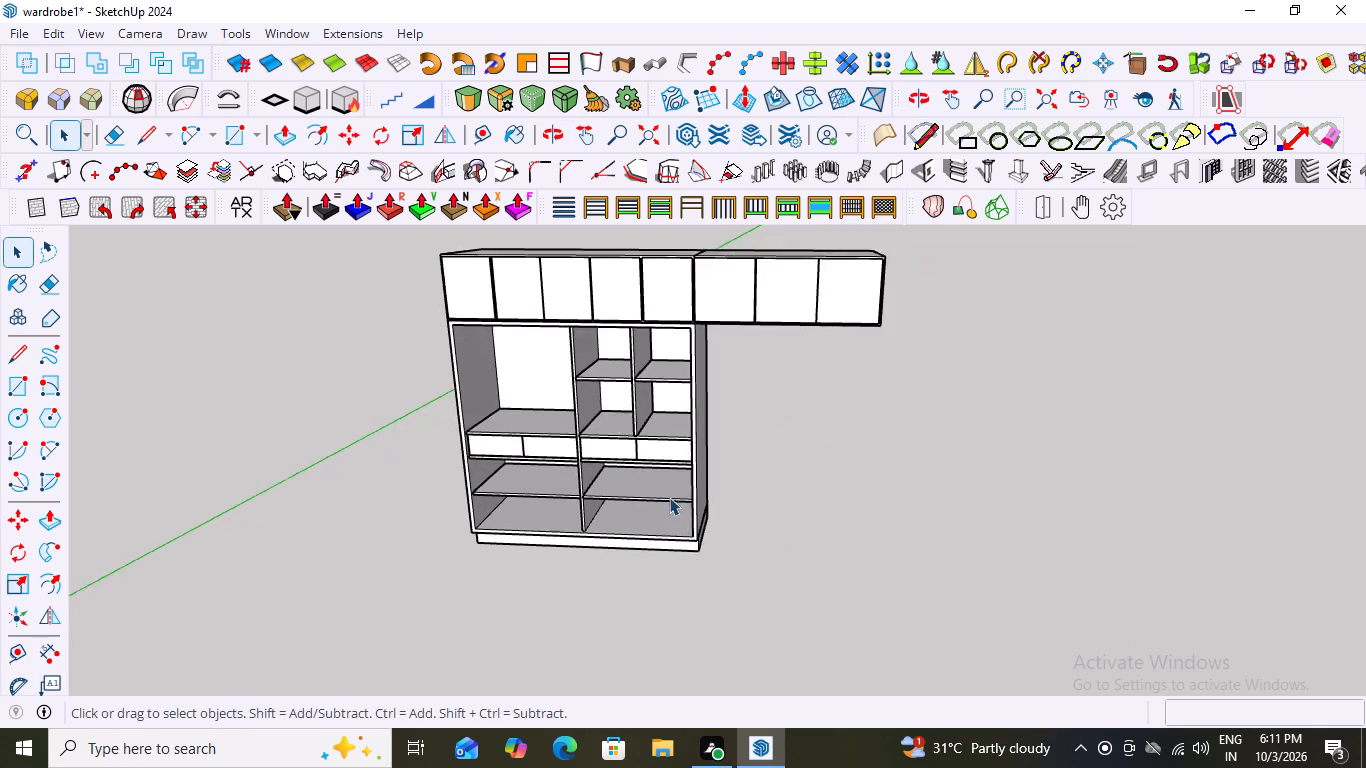
pyautogui.scroll(8, 669, 497)
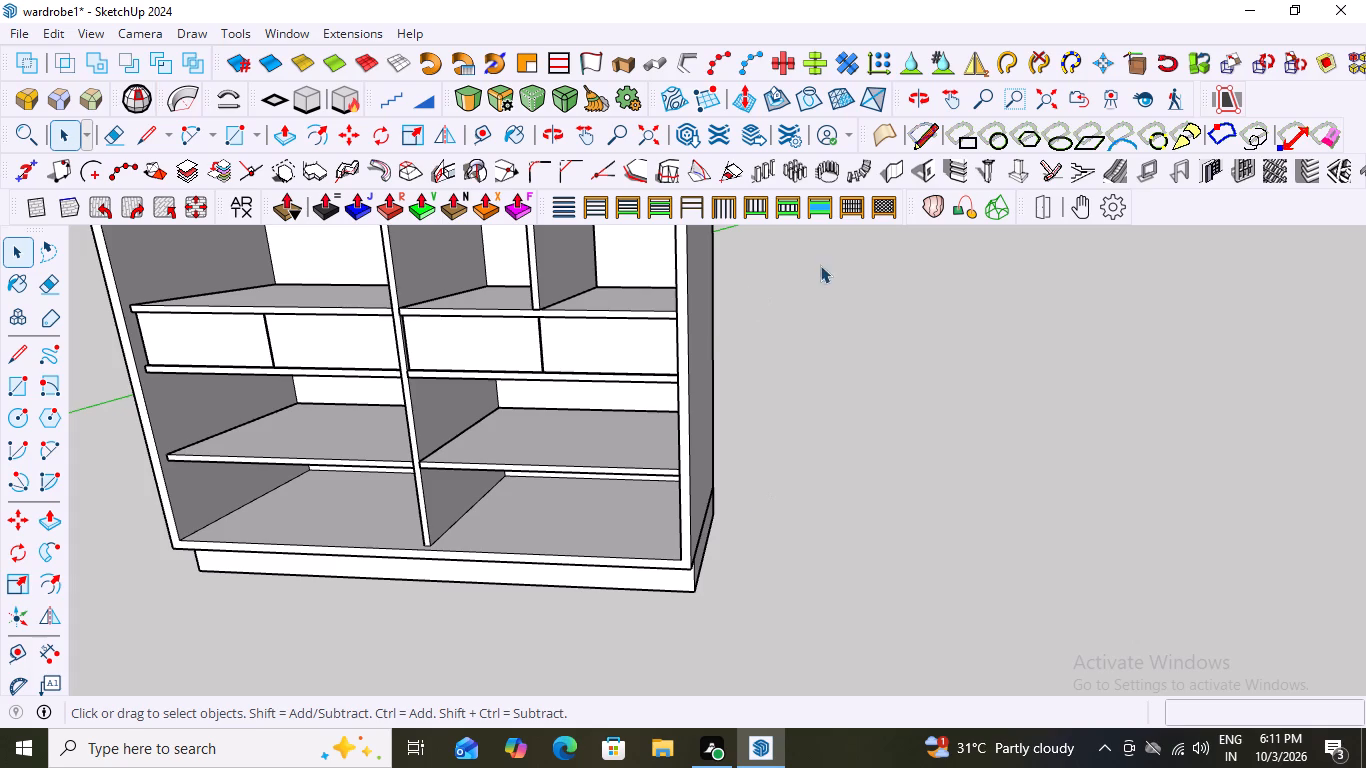
# Draw a 5' by 3' rectangle on the ground beside the wardrobe, starting at the plinth's front corner under the overhanging cabinets.
pyautogui.scroll(-9, 682, 309)
pyautogui.scroll(2, 704, 492)
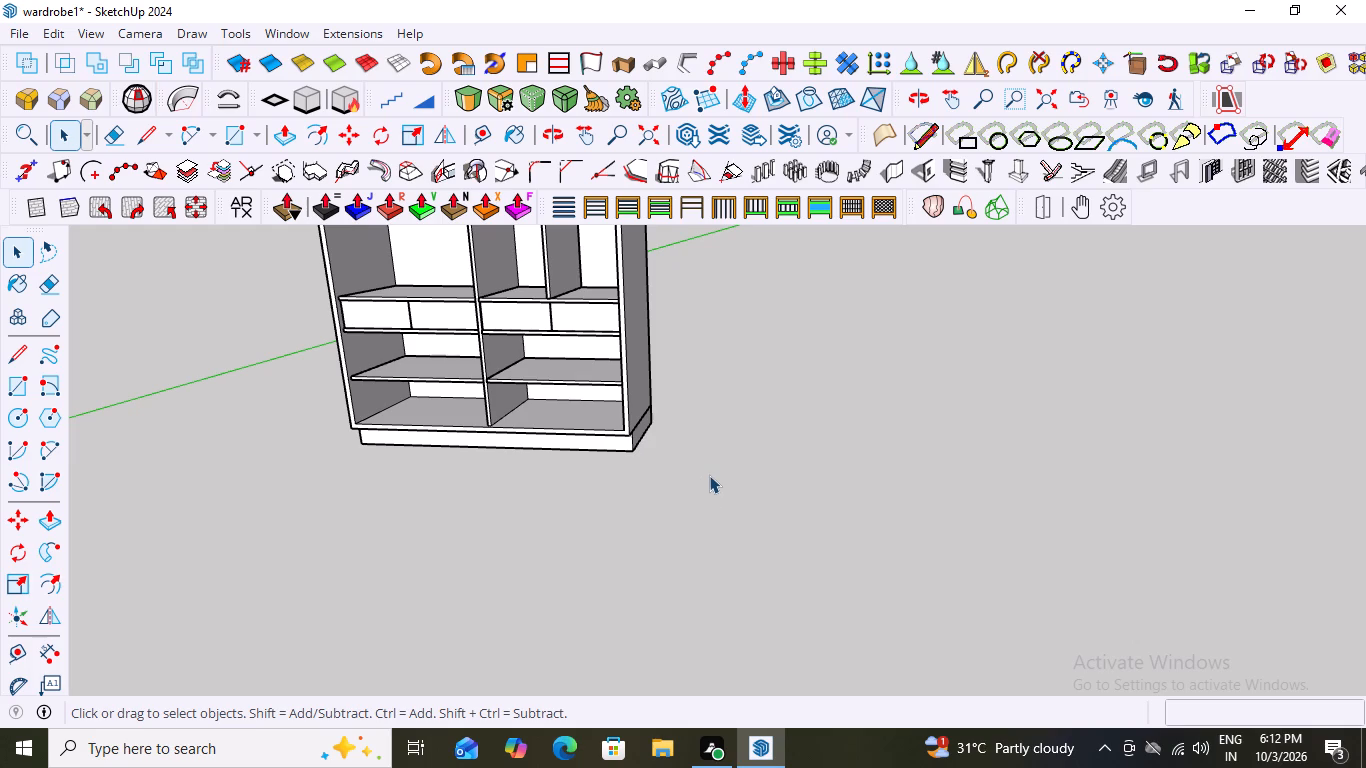
pyautogui.press('r')
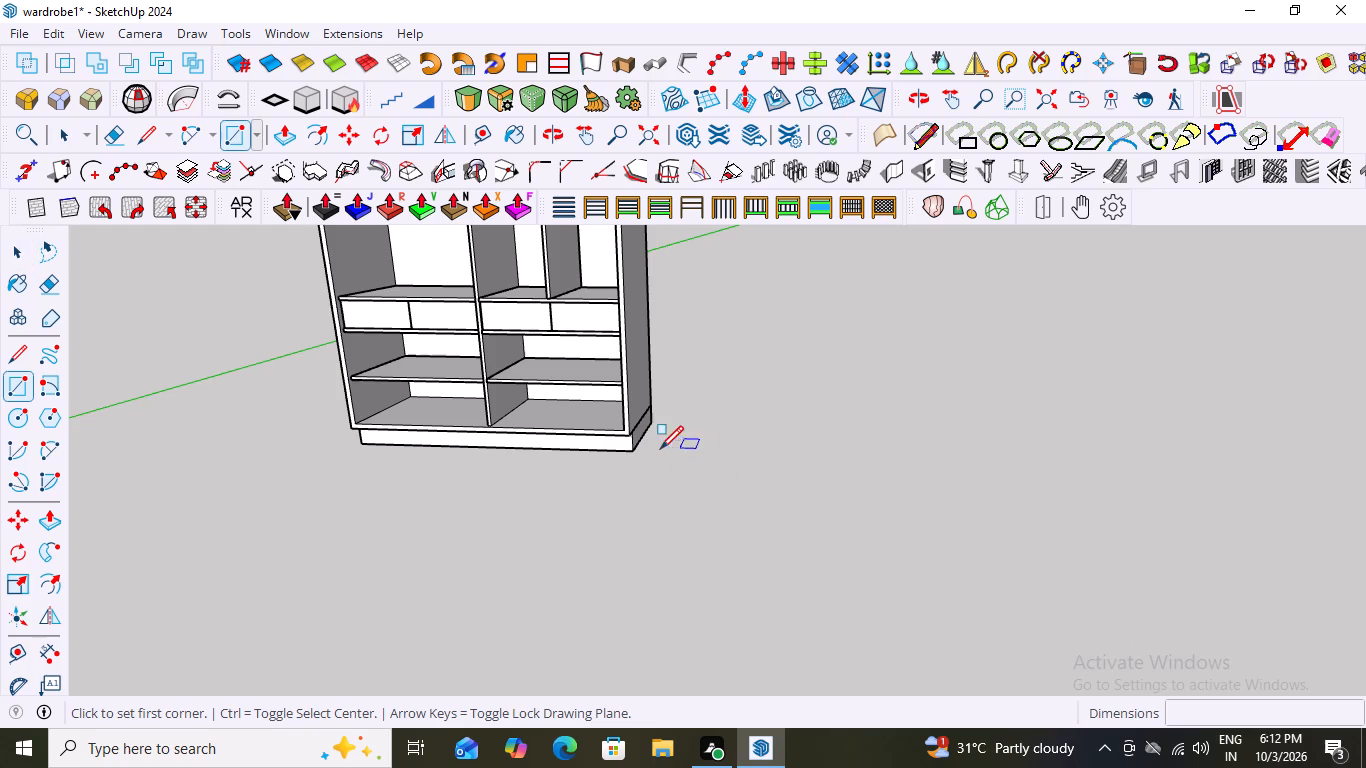
pyautogui.scroll(2, 652, 451)
pyautogui.click(629, 455)
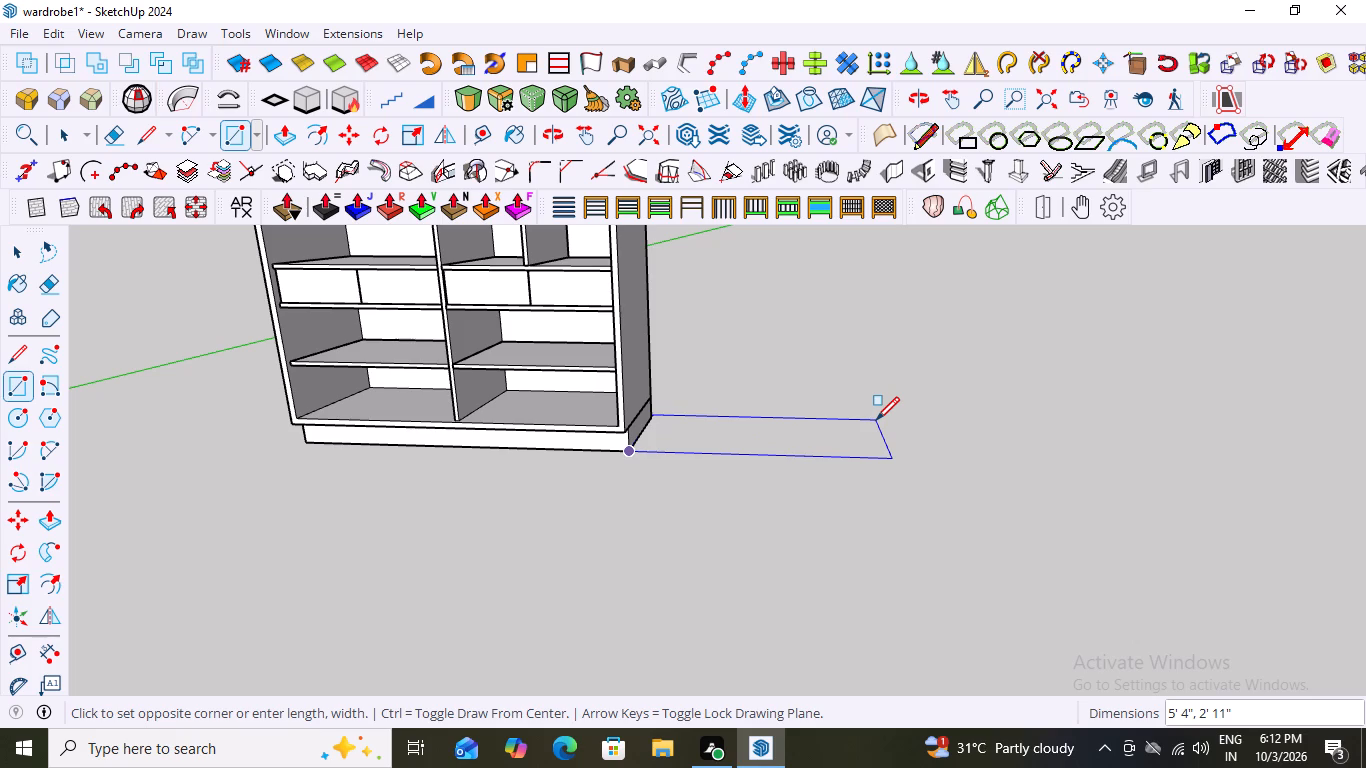
pyautogui.press('5')
pyautogui.press("'")
pyautogui.press(',')
pyautogui.press('3')
pyautogui.press("'")
pyautogui.press('Return')
pyautogui.press('space')
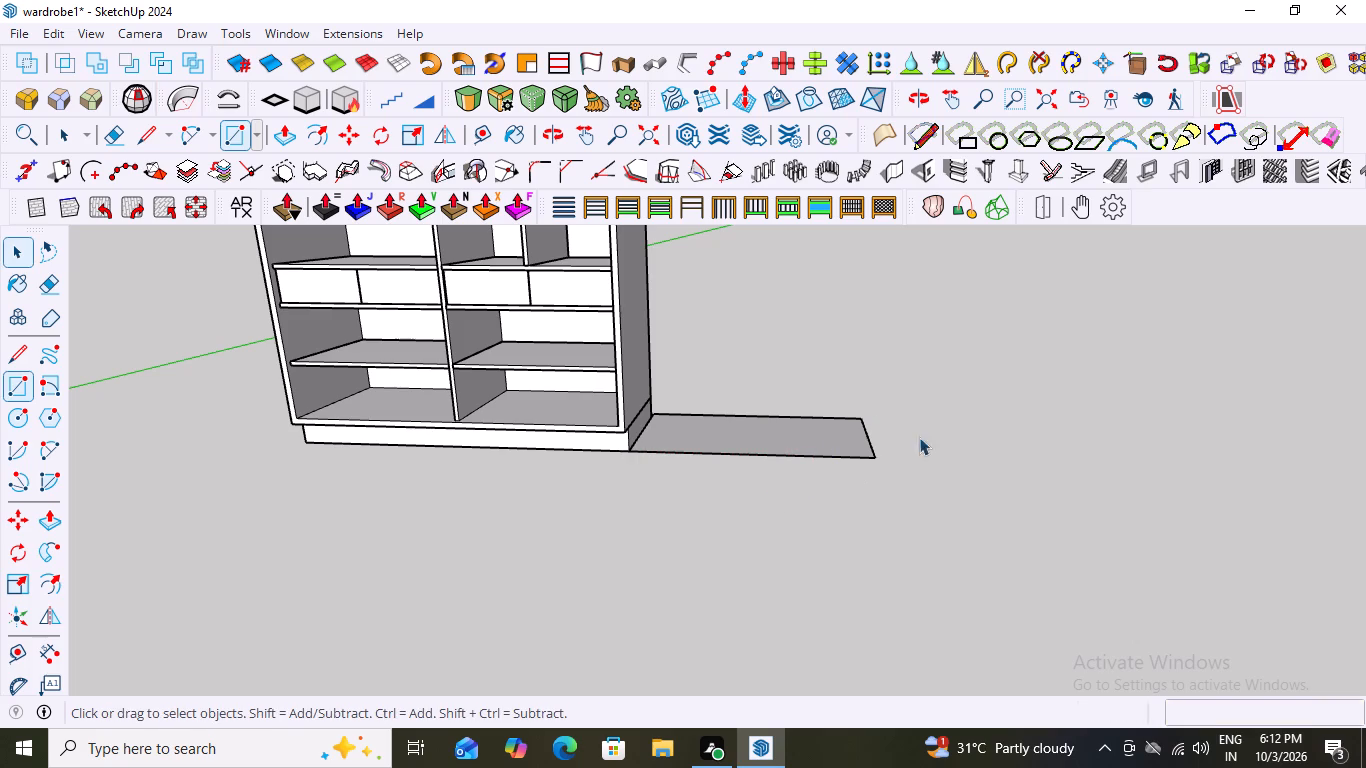
pyautogui.click(989, 320)
# Push/Pull the ground rectangle beside the wardrobe upward by 9.5" to form a low box.
pyautogui.moveTo(764, 332); pyautogui.dragTo(737, 426, button='middle')
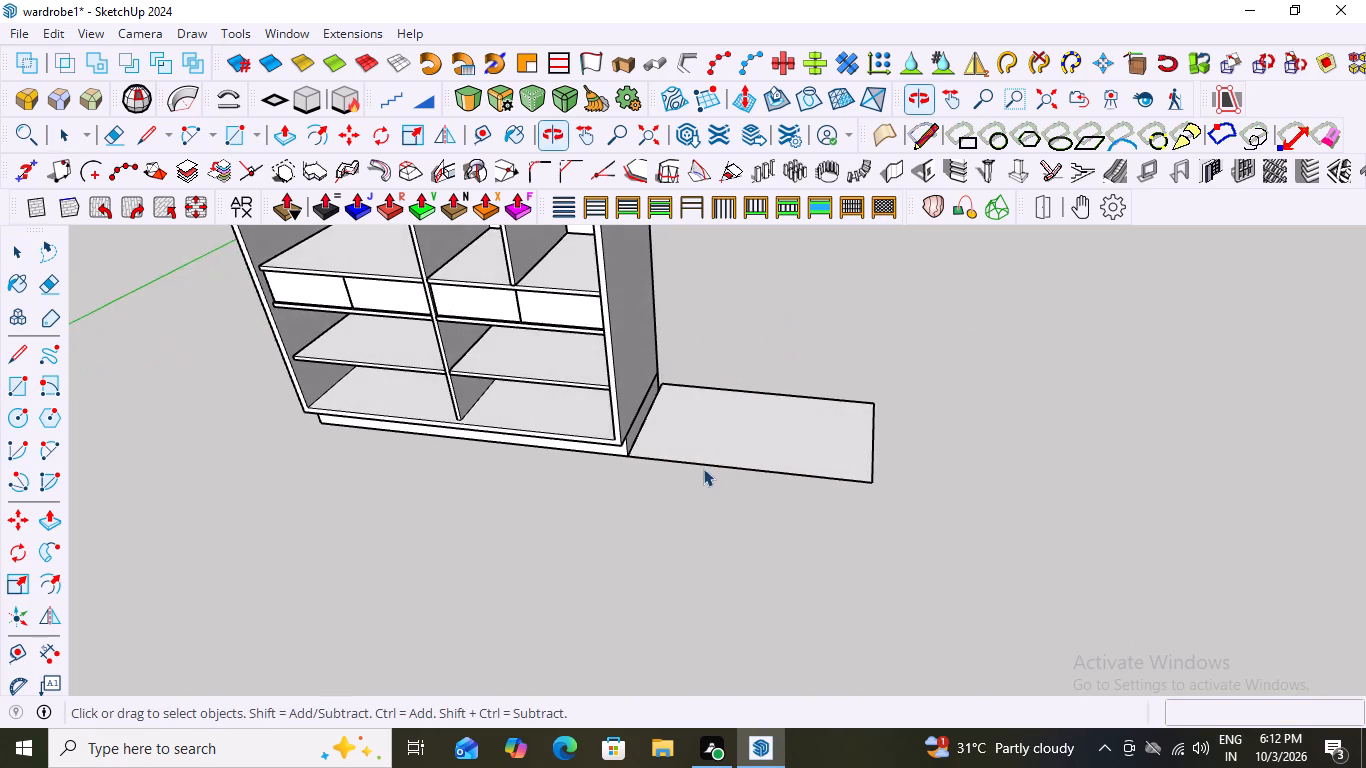
pyautogui.scroll(2, 702, 468)
pyautogui.doubleClick(748, 434)
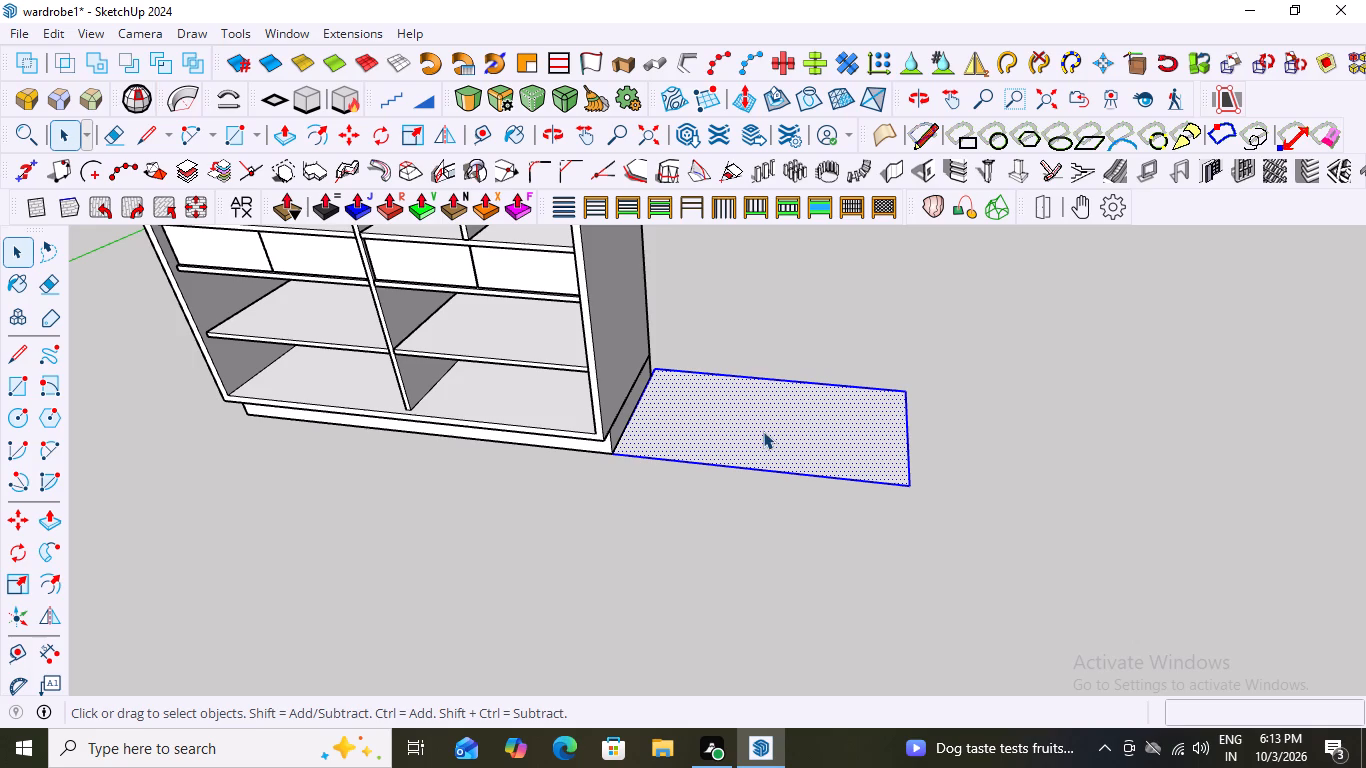
pyautogui.doubleClick(763, 431)
pyautogui.press('p')
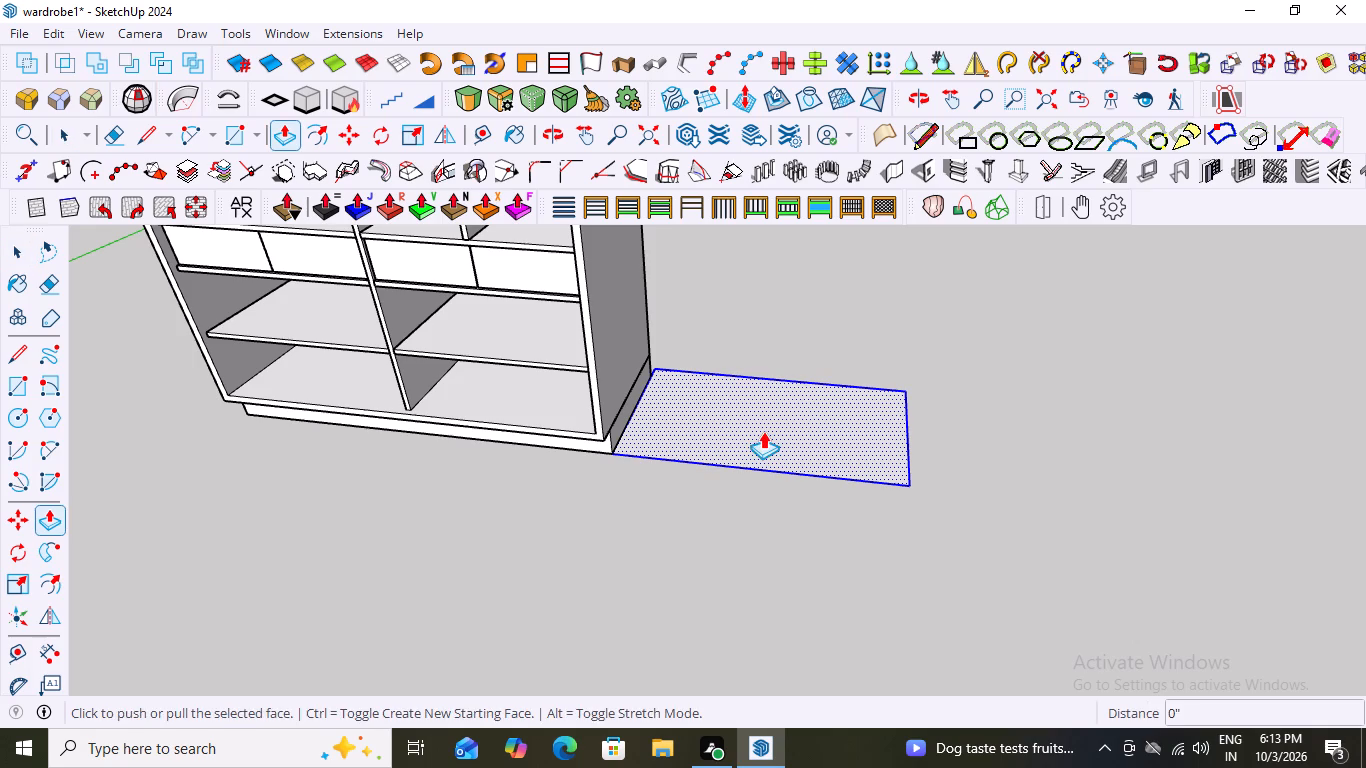
pyautogui.click(763, 431)
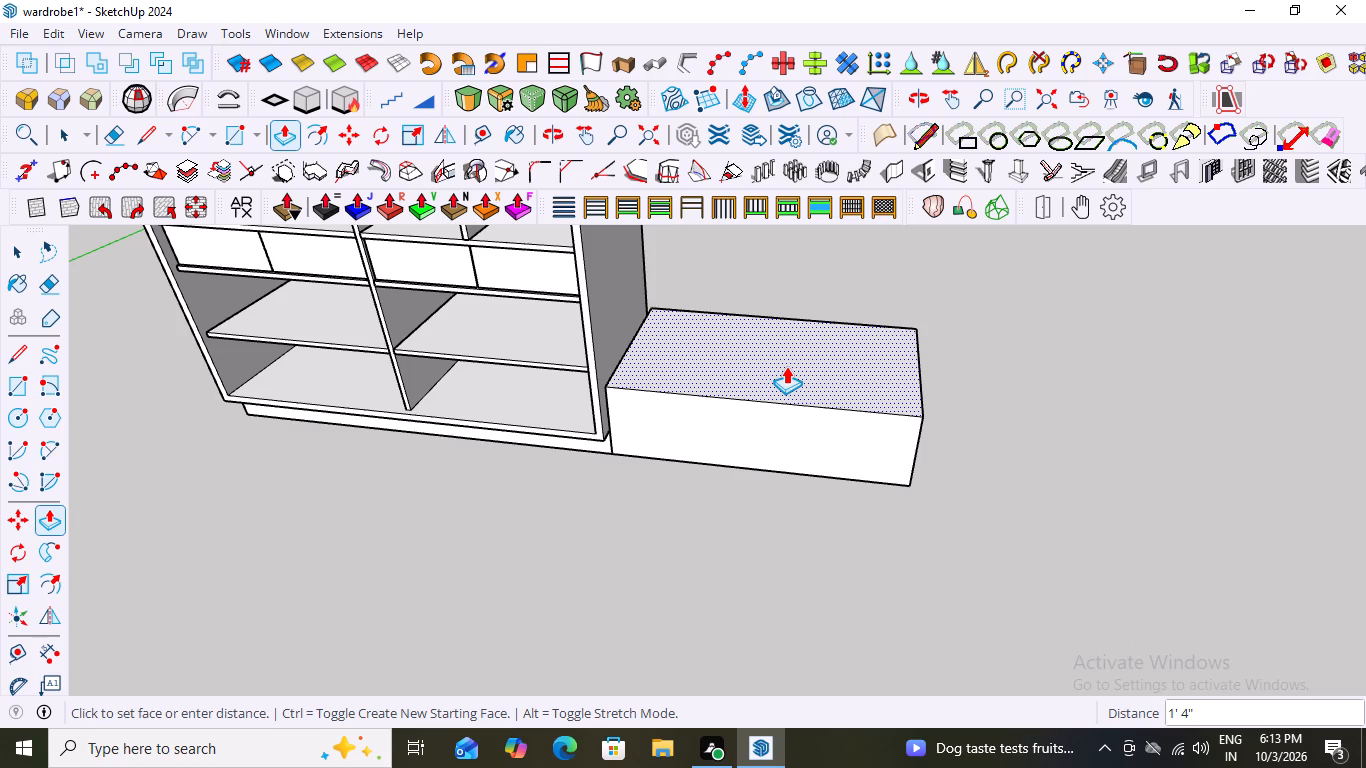
pyautogui.write('9.')
pyautogui.press('5')
pyautogui.hotkey('shift', '"')
pyautogui.press('Return')
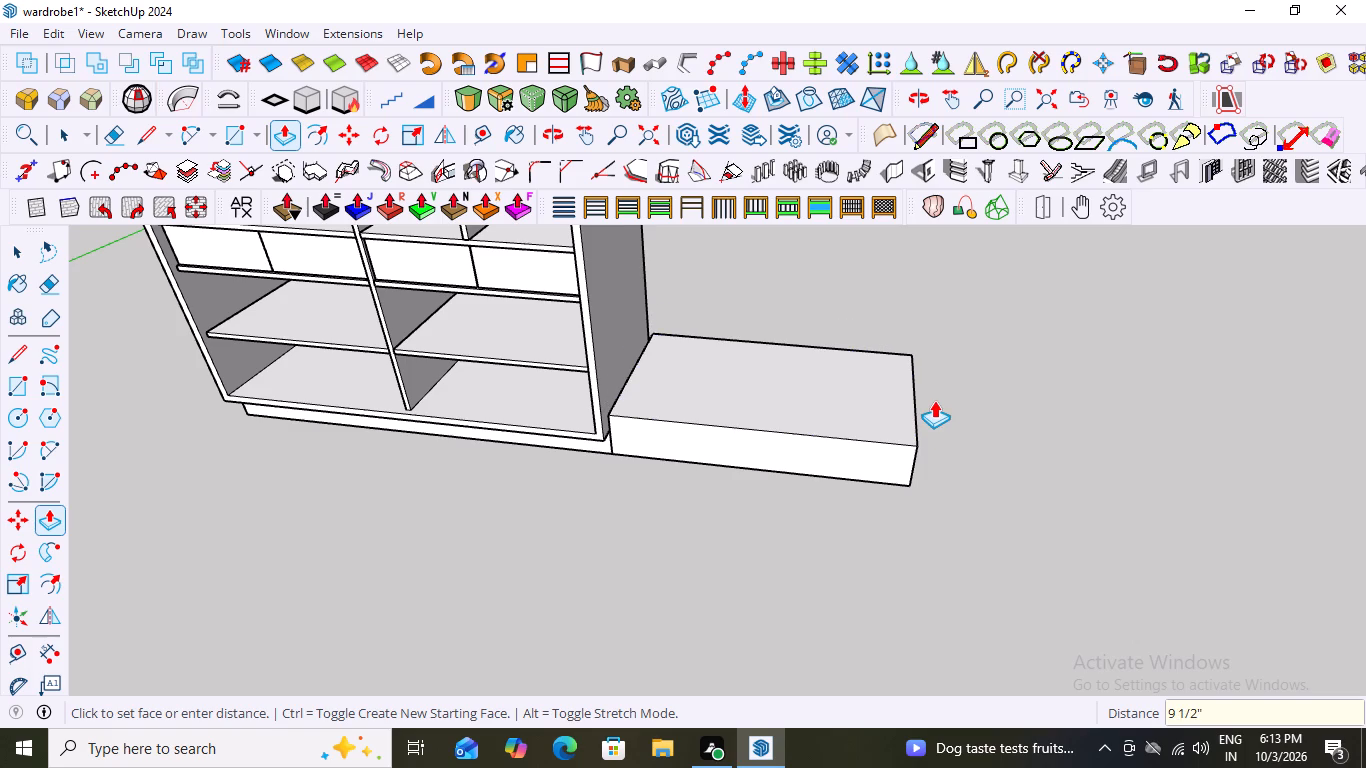
pyautogui.press('space')
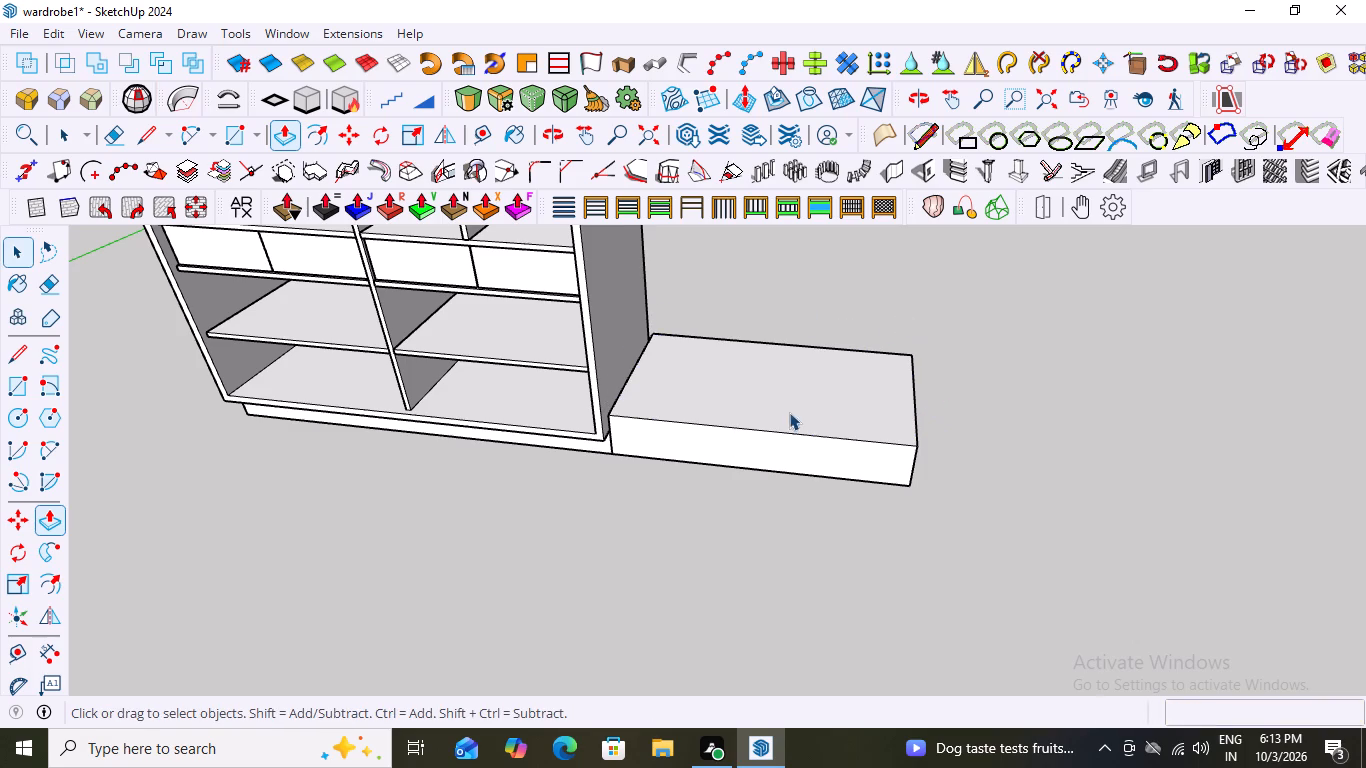
# Select all faces and edges of the low box beside the wardrobe and make them a group.
pyautogui.doubleClick(818, 410)
pyautogui.tripleClick(806, 413)
pyautogui.click(806, 413)
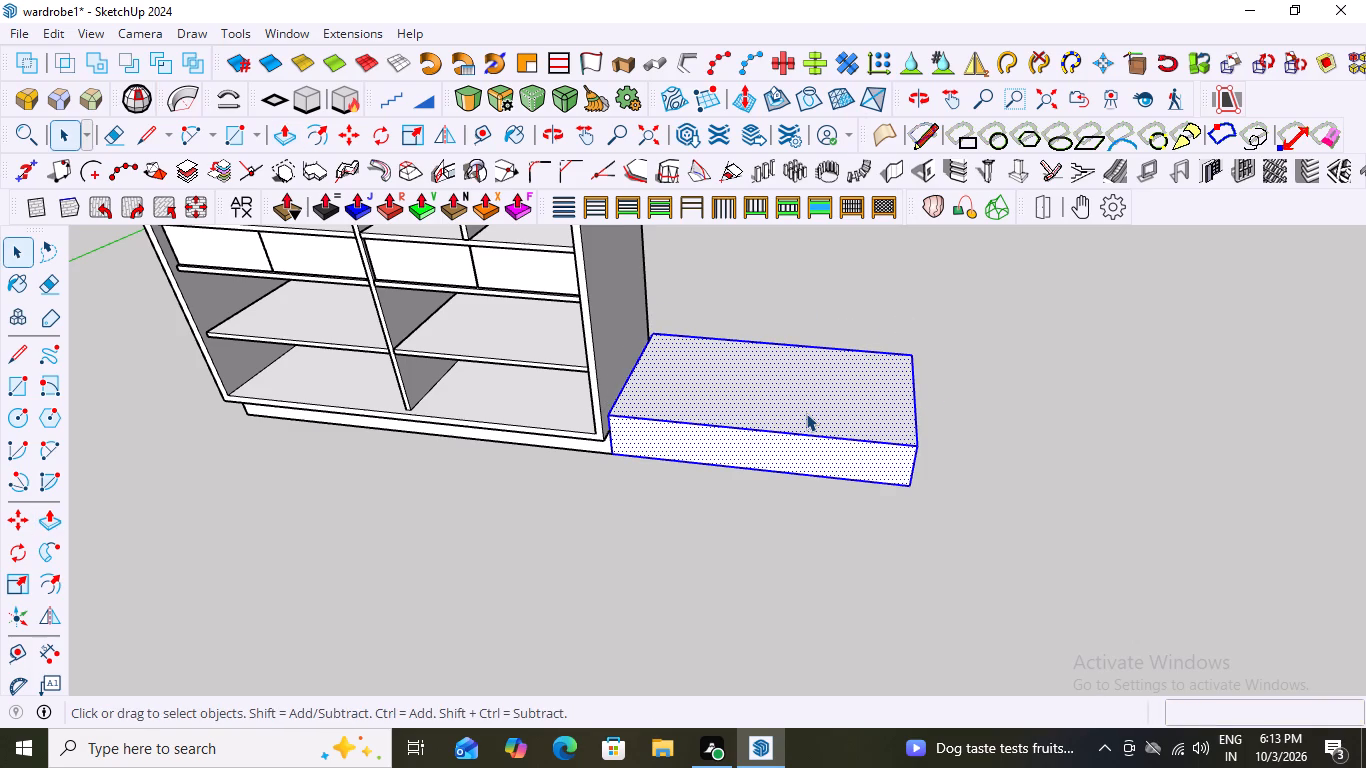
pyautogui.rightClick(806, 413)
pyautogui.click(889, 191)
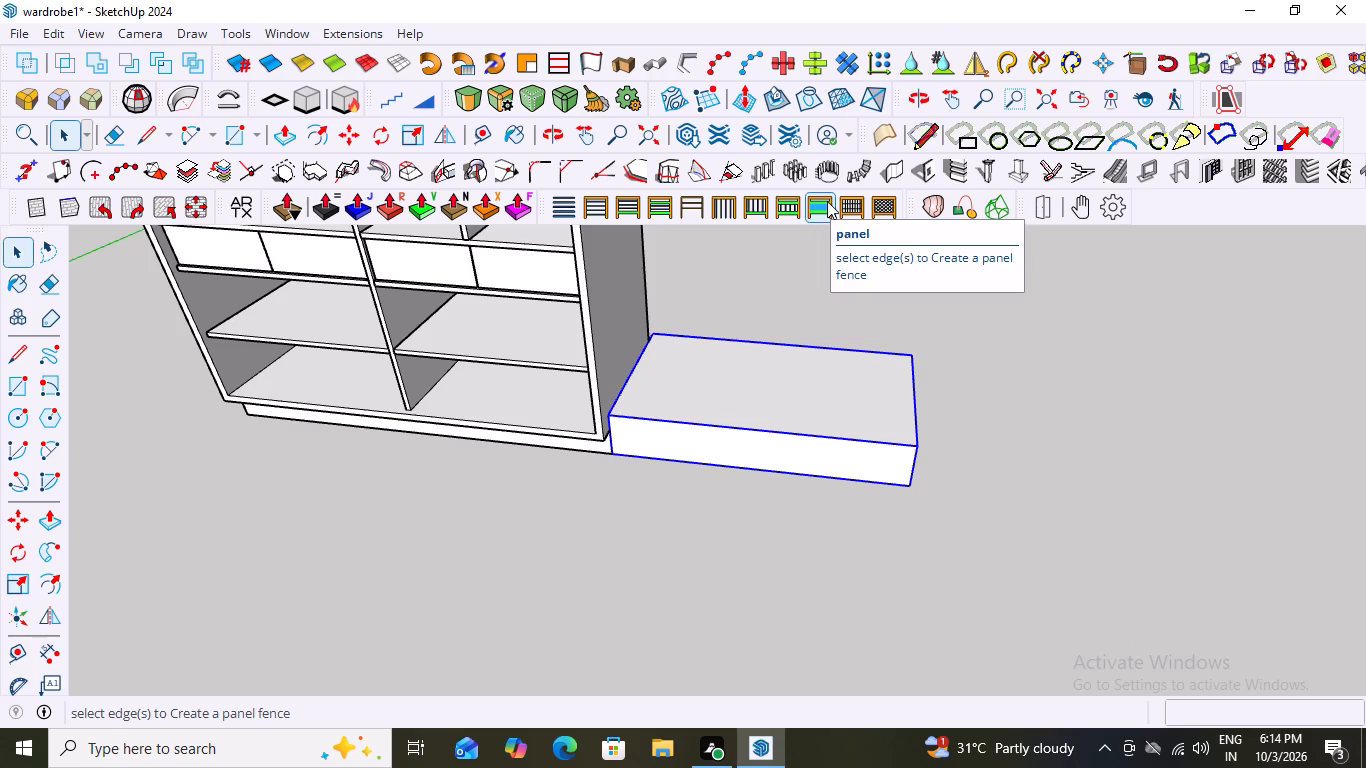
# Examine the low box against the wardrobe from above and from the front, comparing it with the plinth and overhead cabinets.
pyautogui.scroll(-7, 721, 402)
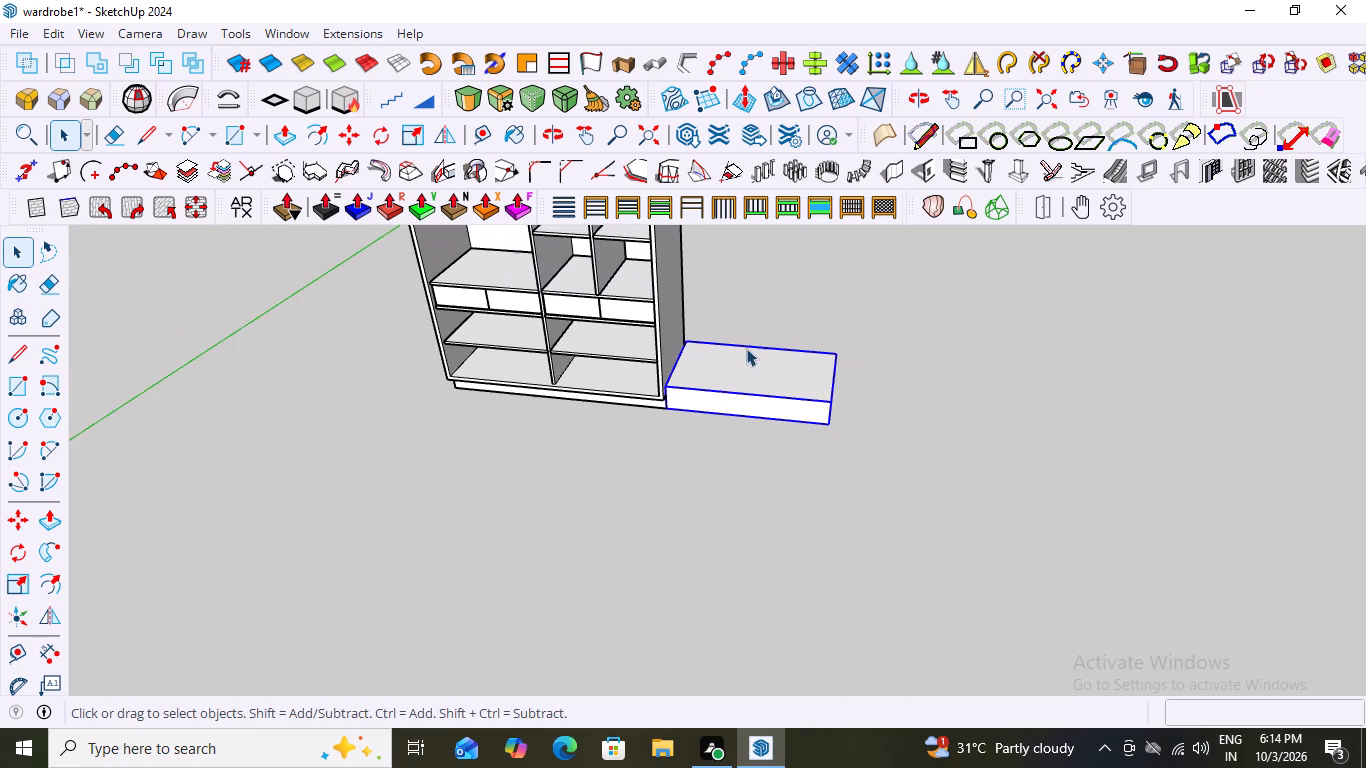
pyautogui.moveTo(916, 294); pyautogui.dragTo(927, 284, button='middle')
pyautogui.scroll(-2, 927, 284)
pyautogui.scroll(-5, 850, 328)
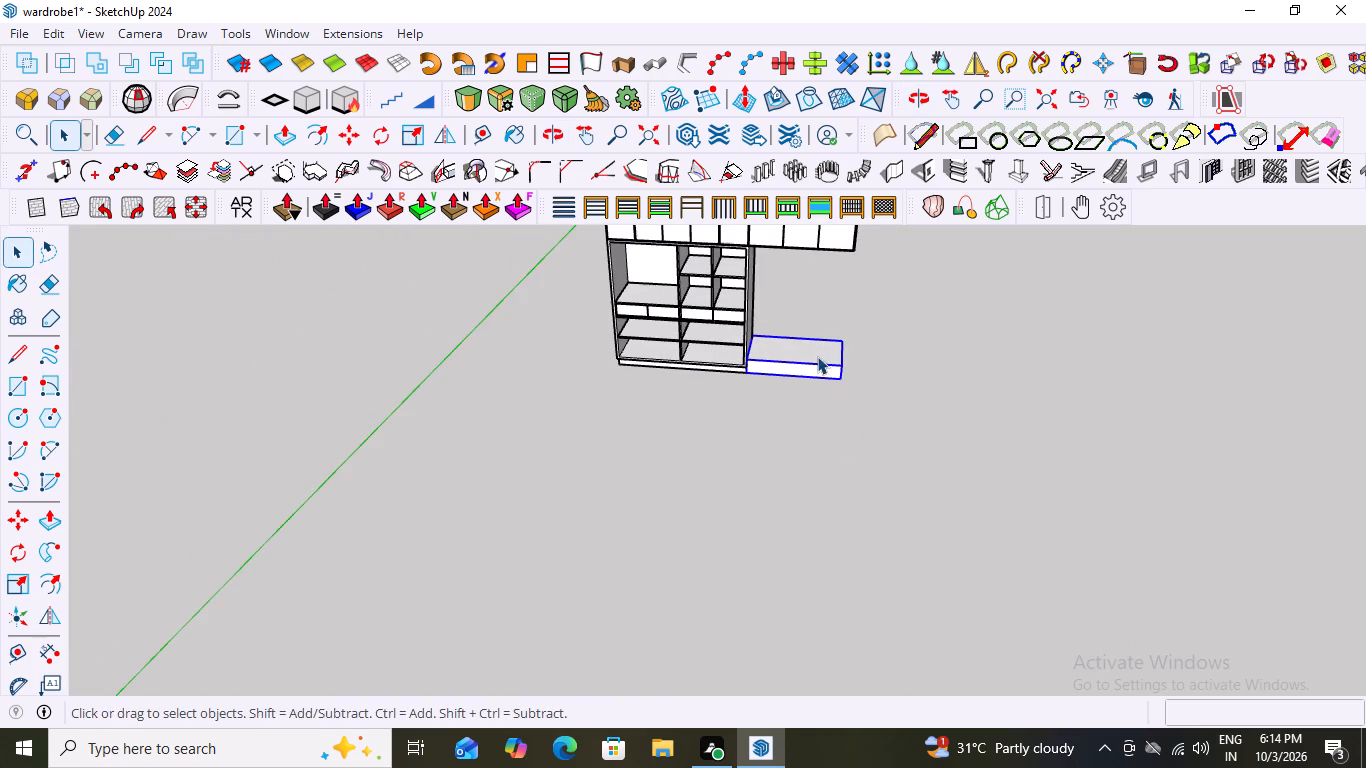
pyautogui.scroll(-5, 861, 293)
pyautogui.moveTo(833, 349); pyautogui.dragTo(869, 201, button='middle')
pyautogui.scroll(9, 765, 375)
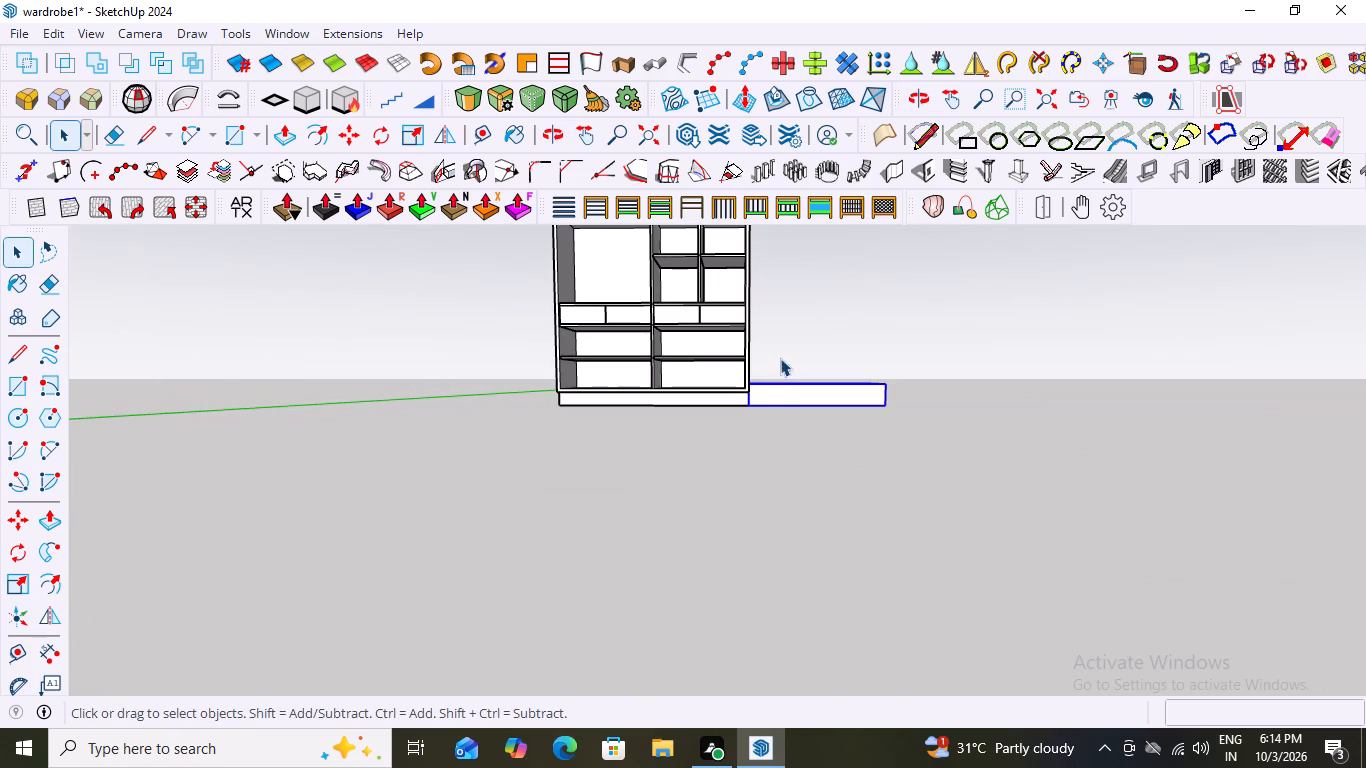
# Move the grouped low box beside the wardrobe straight up along the blue axis by 1'11.5".
pyautogui.scroll(9, 757, 431)
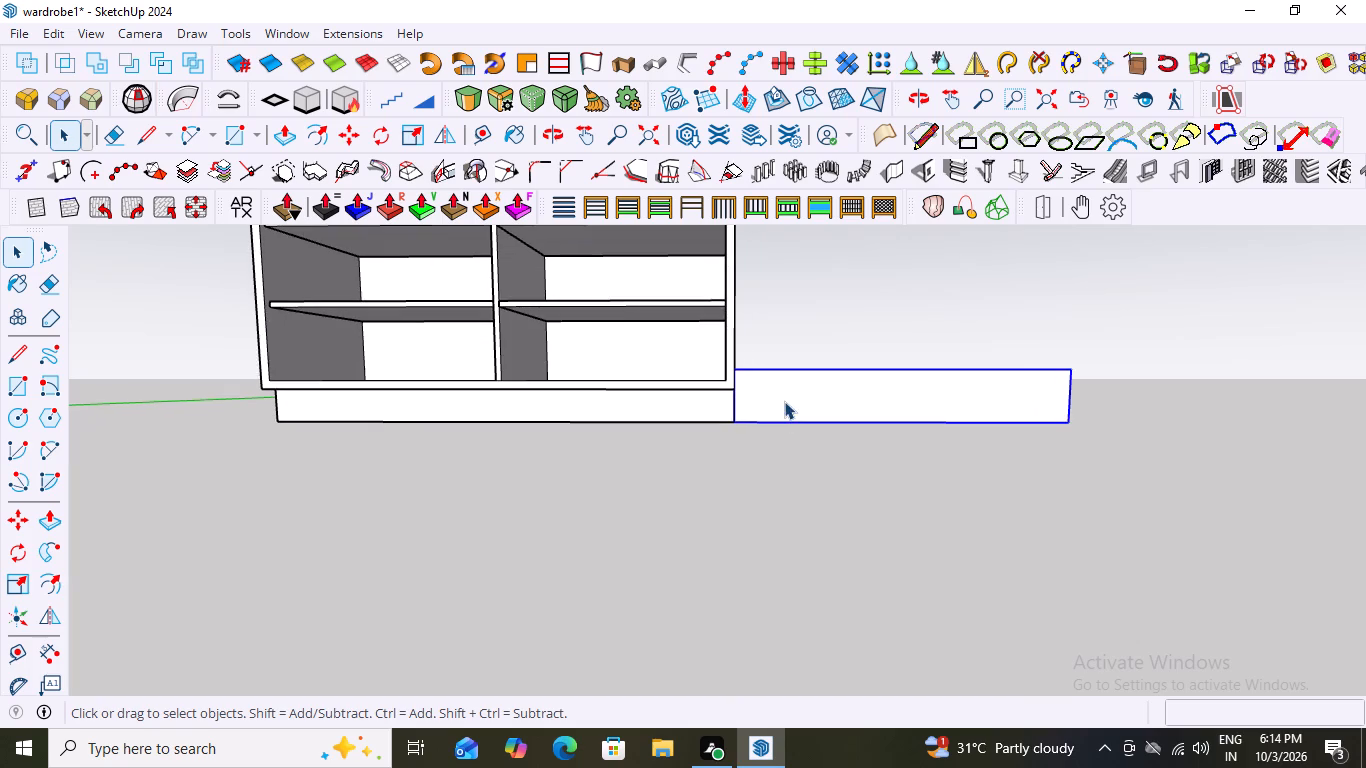
pyautogui.scroll(5, 753, 424)
pyautogui.press('m')
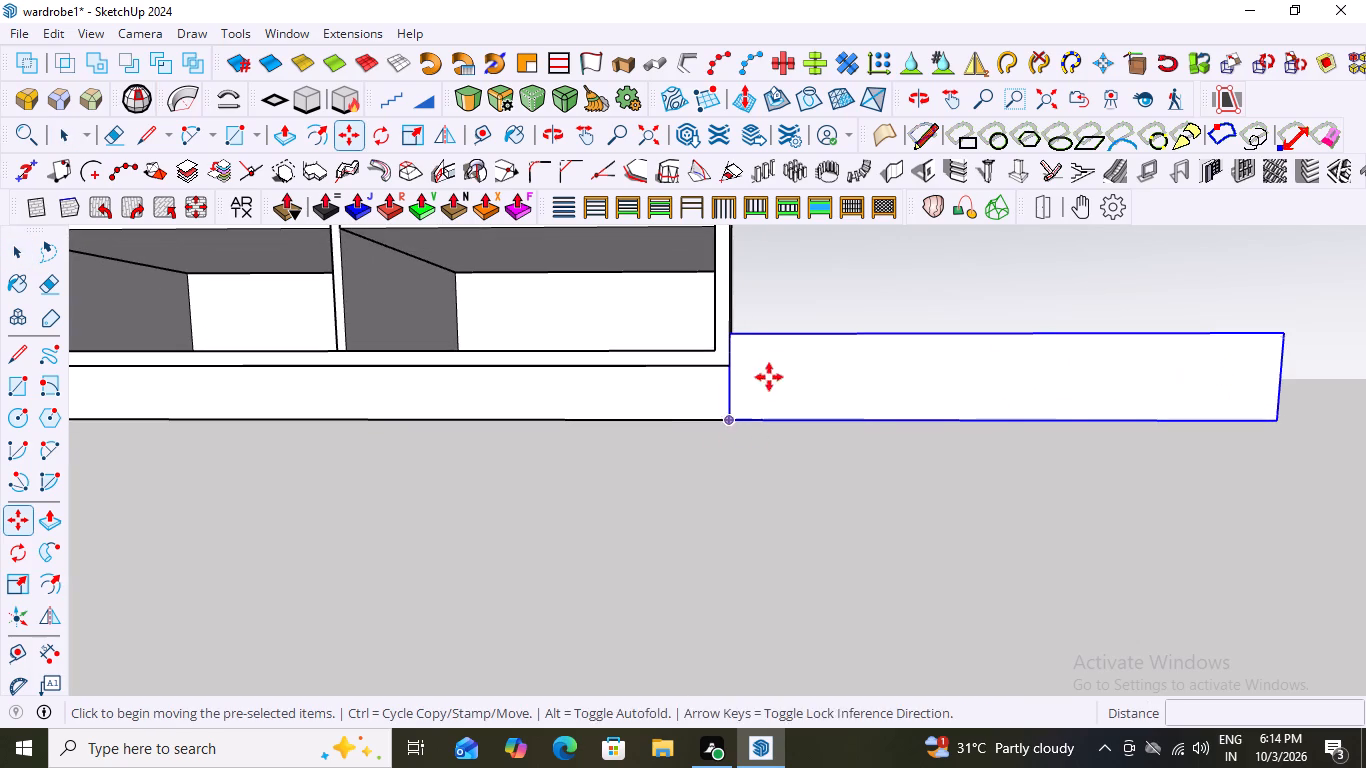
pyautogui.click(729, 419)
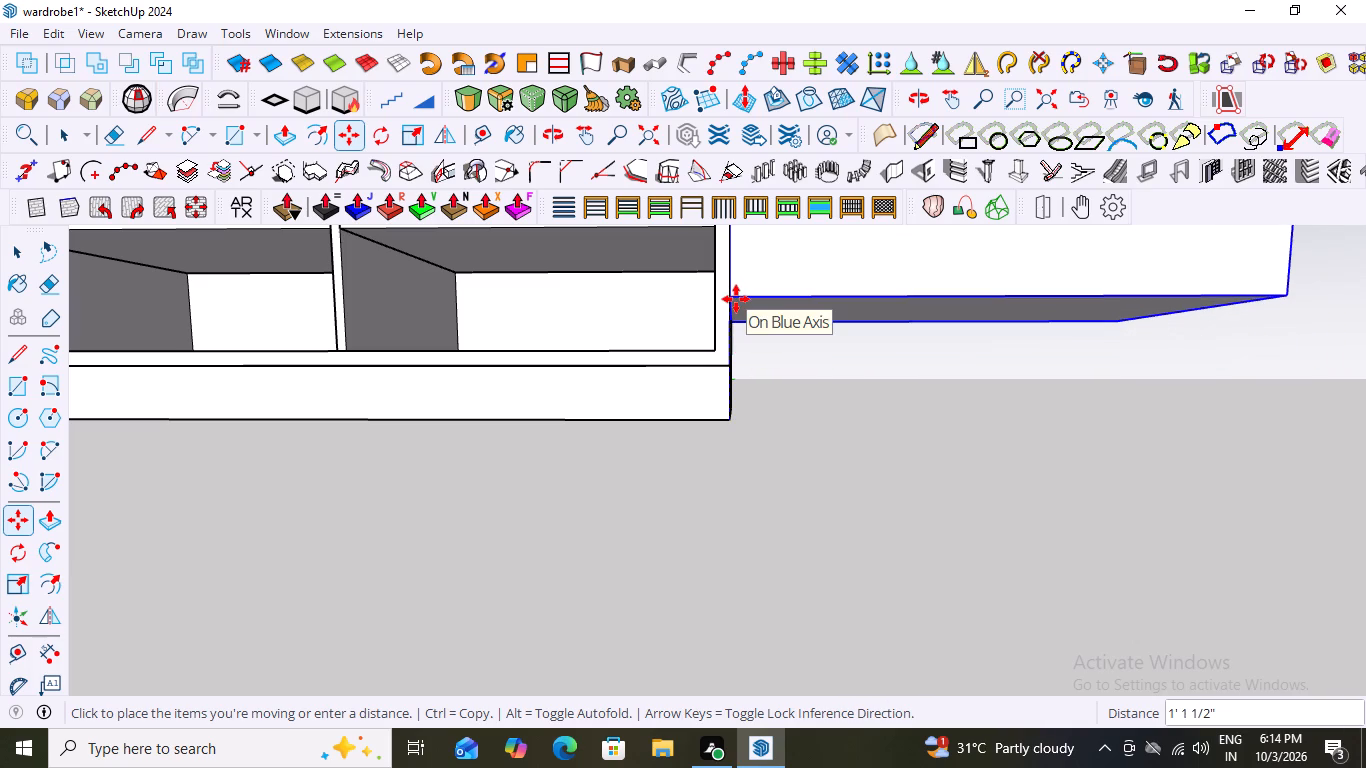
pyautogui.press('1')
pyautogui.press(',')
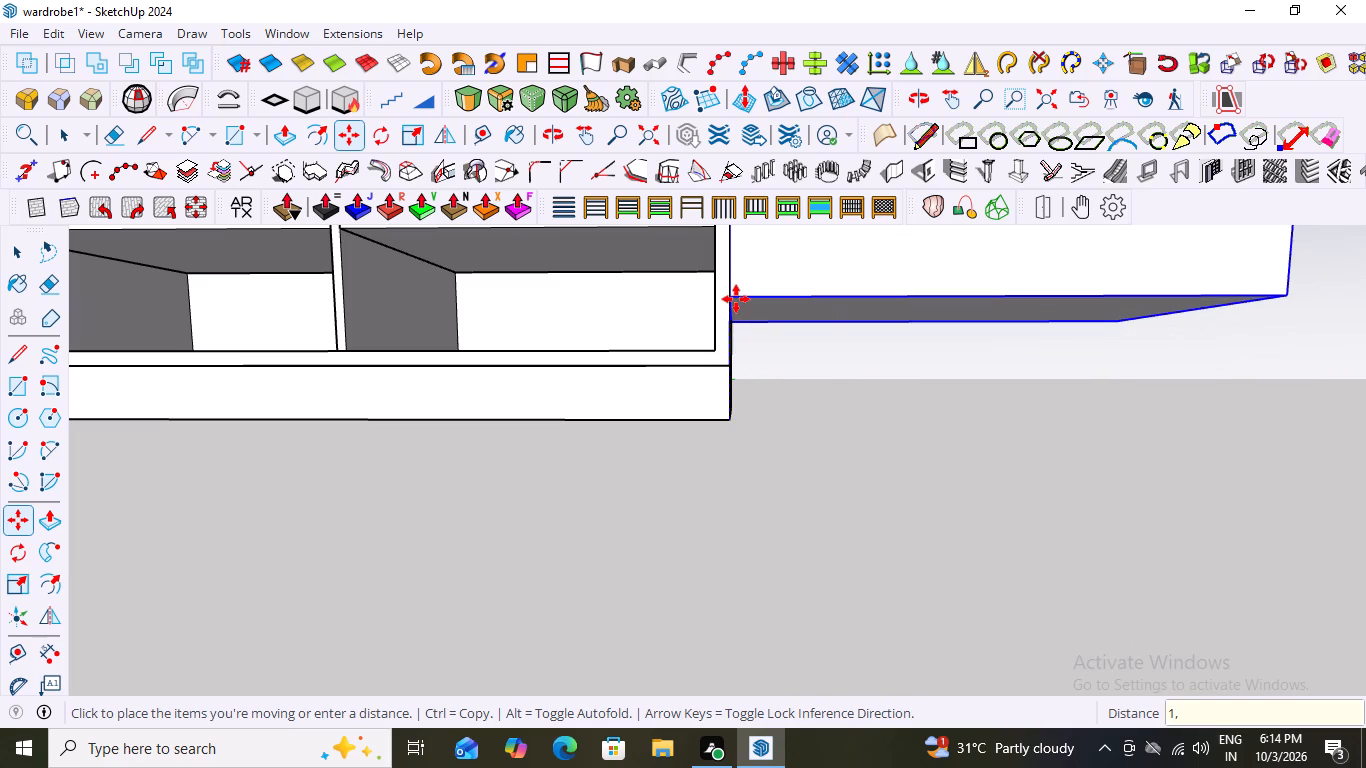
pyautogui.write('11.5')
pyautogui.hotkey('shift', '"')
pyautogui.press('Return')
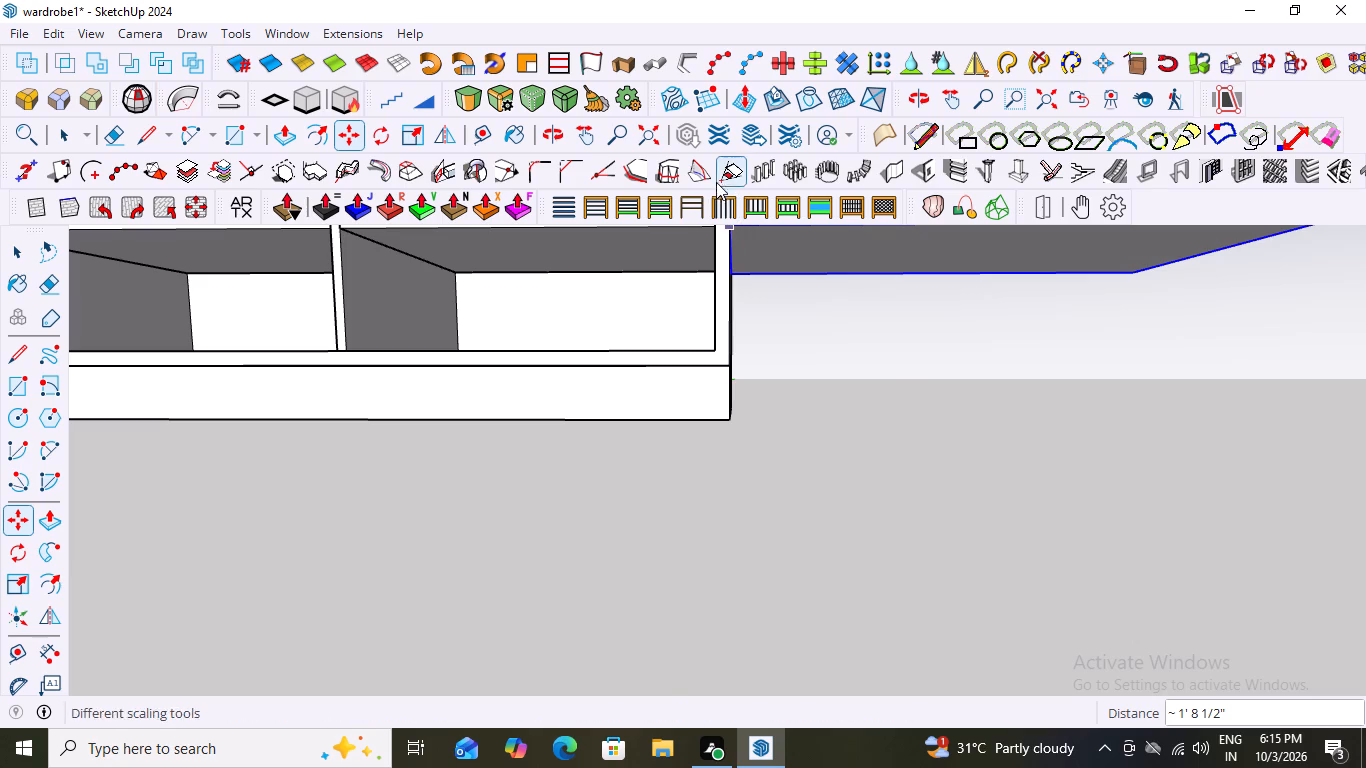
pyautogui.scroll(-12, 708, 405)
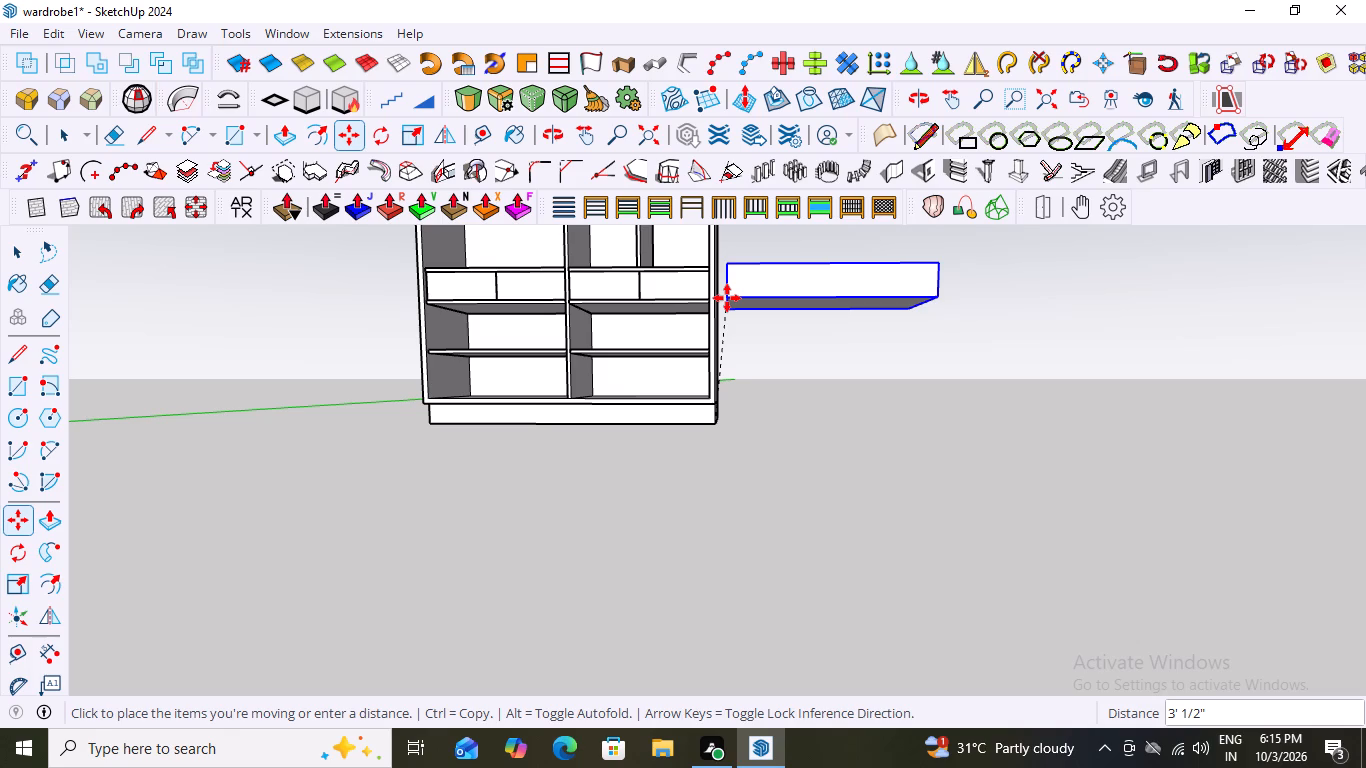
pyautogui.press('1')
pyautogui.press(',')
pyautogui.write('11')
pyautogui.press('BackSpace')
pyautogui.press('BackSpace')
pyautogui.press('BackSpace')
pyautogui.press('BackSpace')
pyautogui.write("1'")
pyautogui.press(',')
pyautogui.write('11')
pyautogui.write('.5')
pyautogui.hotkey('shift', '"')
pyautogui.press('Return')
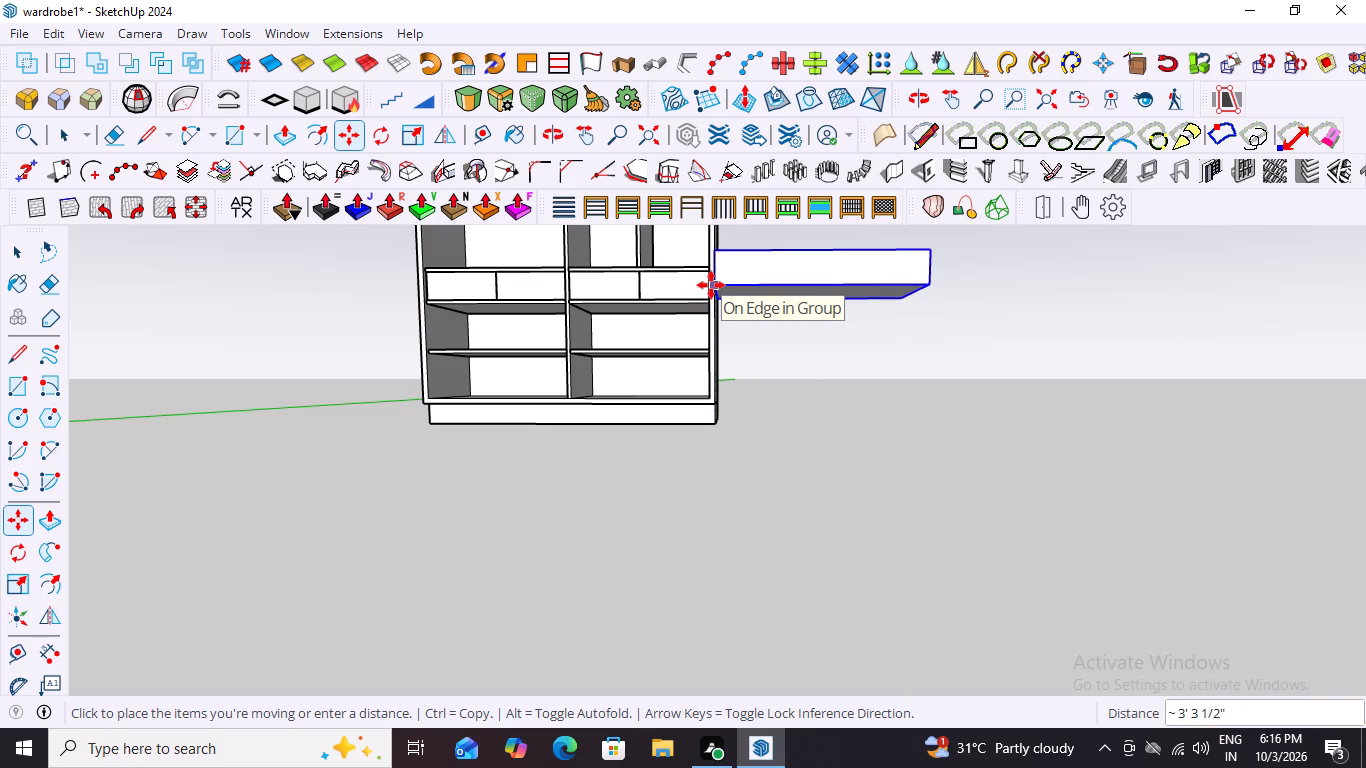
pyautogui.press('BackSpace')
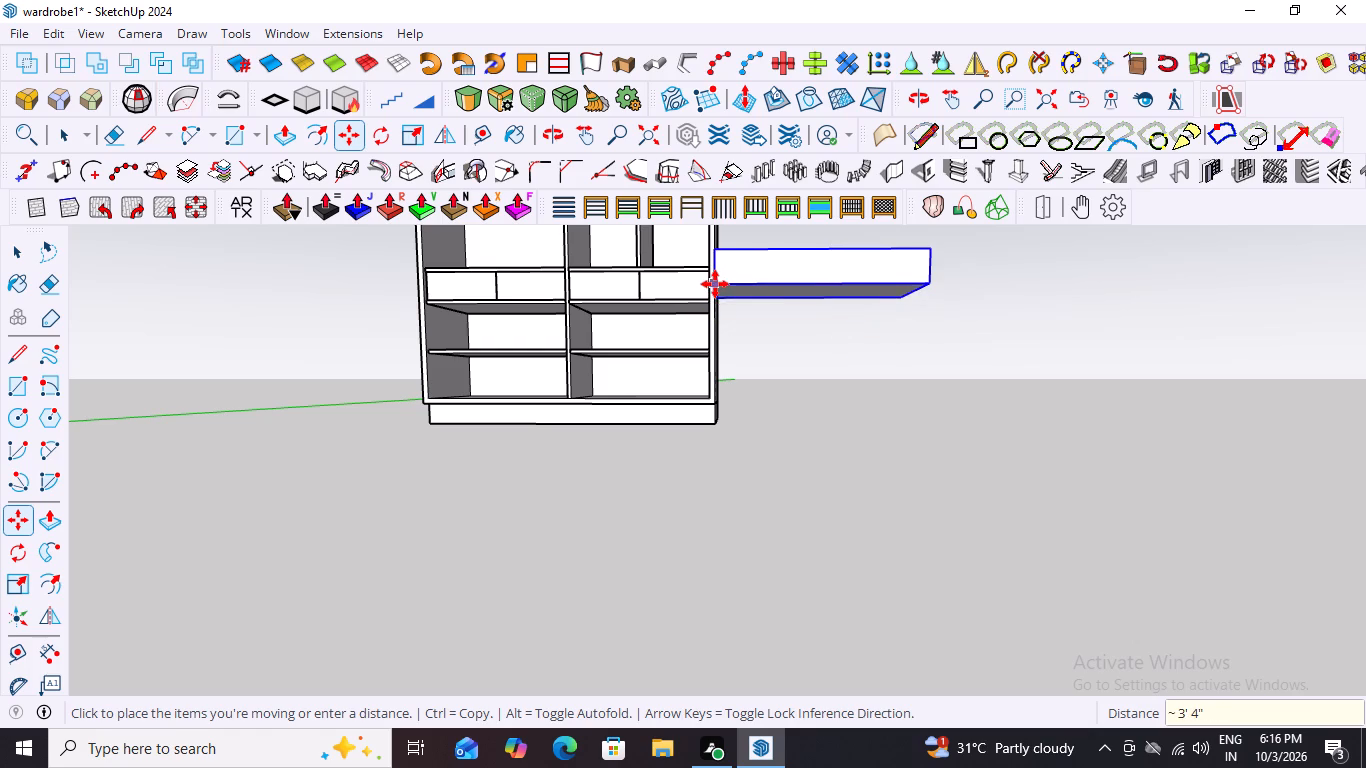
pyautogui.press('1')
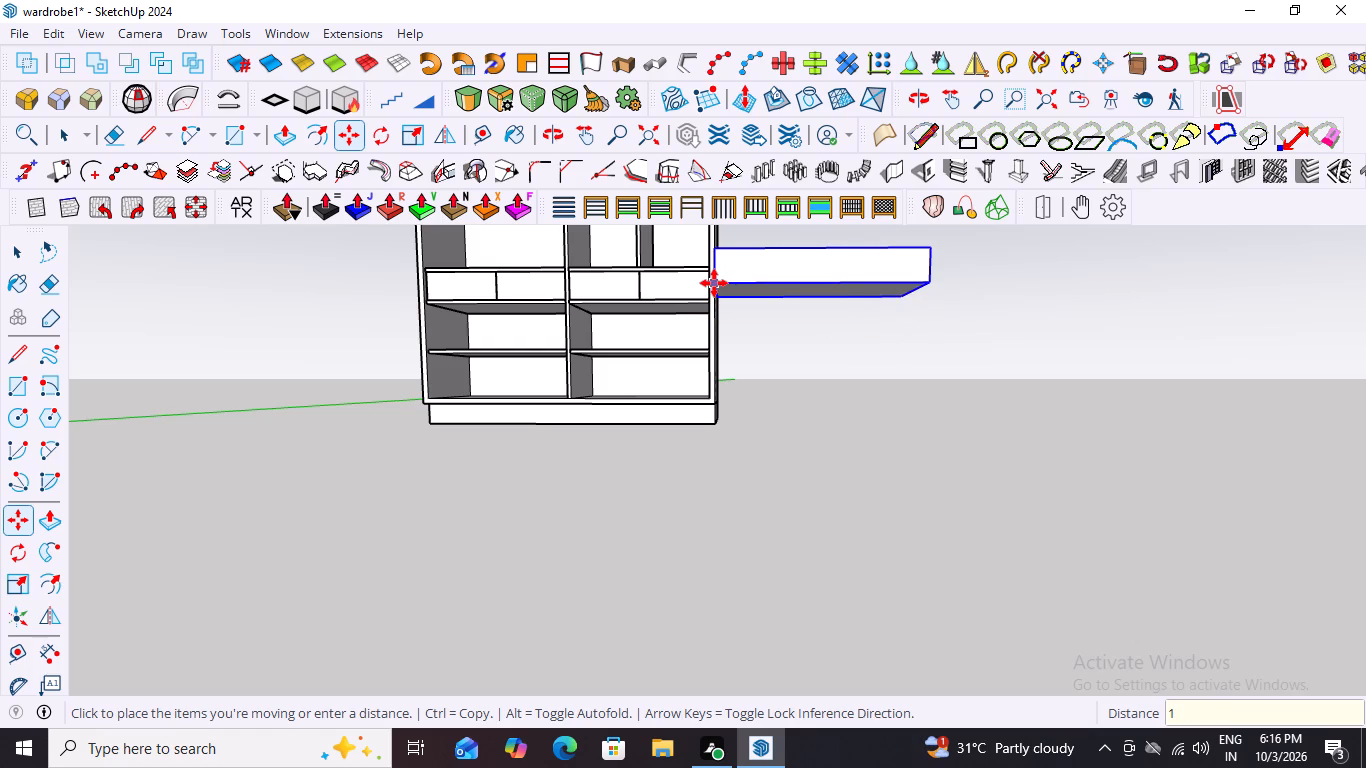
pyautogui.press("'")
pyautogui.write('11')
pyautogui.press('.')
pyautogui.press('5')
pyautogui.hotkey('shift', '"')
pyautogui.press('Return')
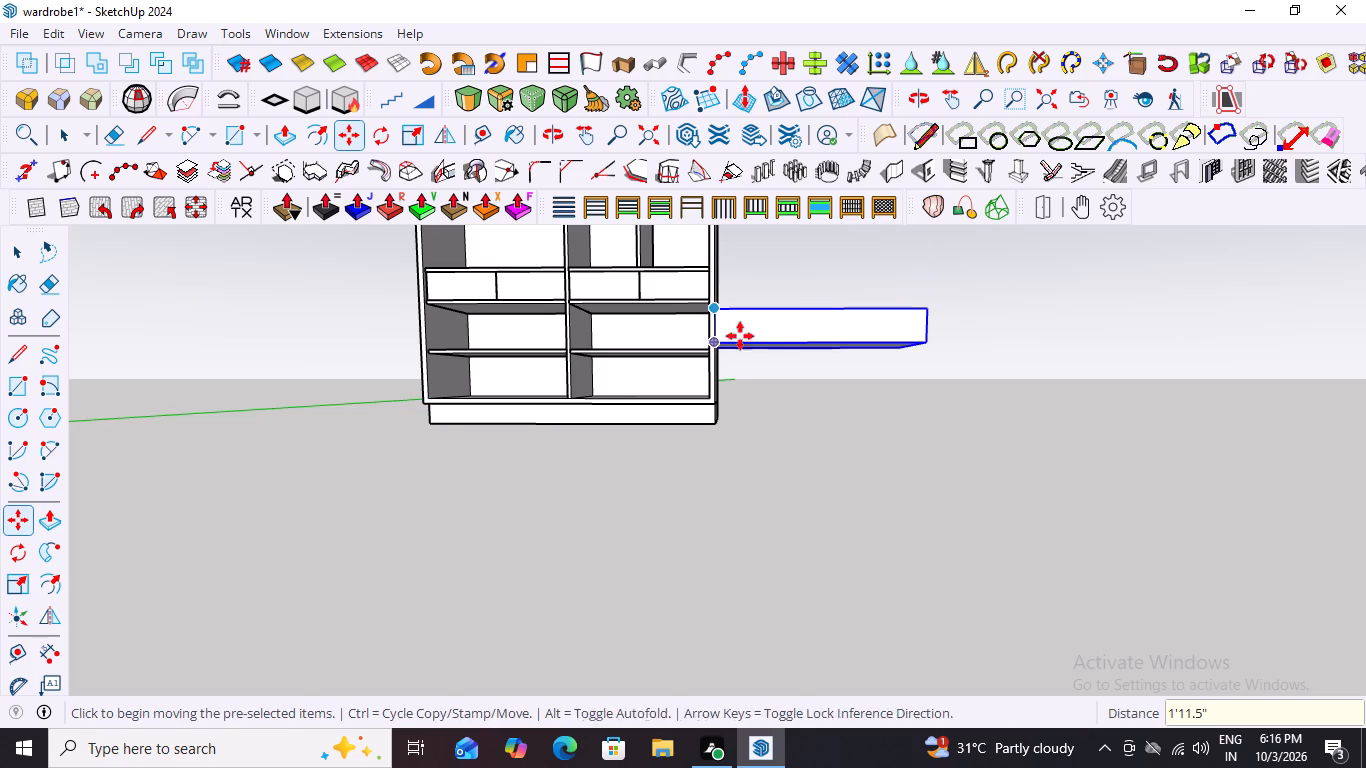
pyautogui.press('space')
pyautogui.click(866, 426)
# Examine the raised box from above, the side and the front, against the wardrobe and overhanging cabinets.
pyautogui.scroll(-3, 823, 423)
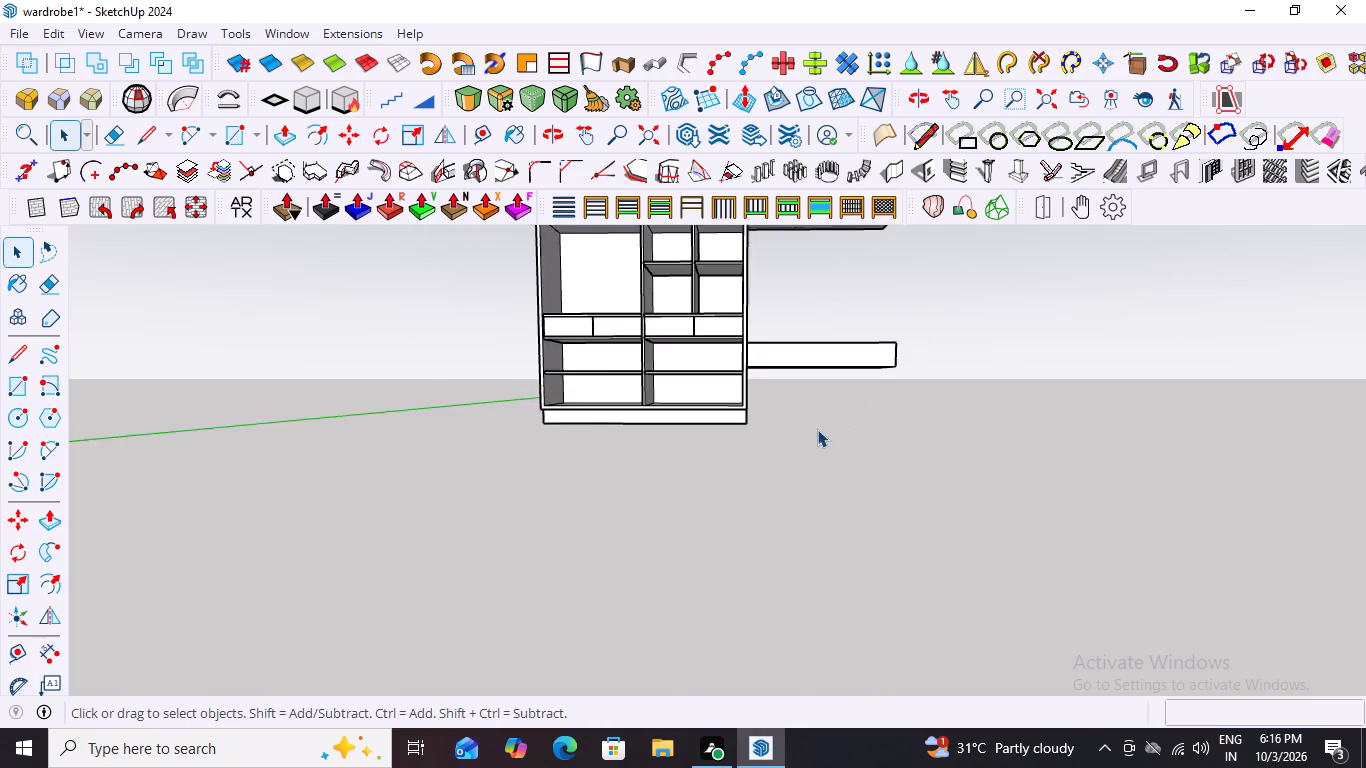
pyautogui.scroll(-9, 817, 429)
pyautogui.moveTo(801, 501); pyautogui.dragTo(816, 555, button='middle')
pyautogui.scroll(-1, 816, 555)
pyautogui.scroll(1, 870, 449)
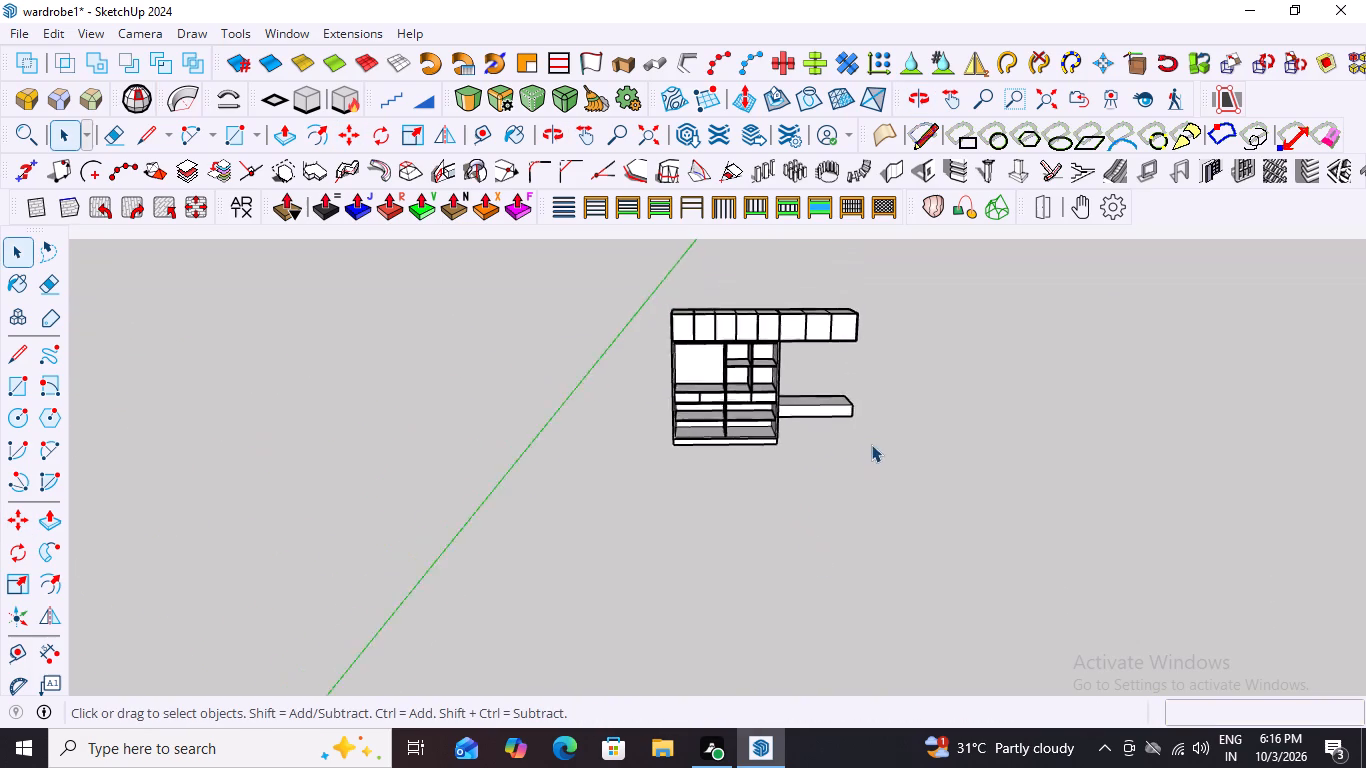
pyautogui.scroll(4, 871, 444)
pyautogui.scroll(3, 827, 339)
pyautogui.moveTo(859, 414); pyautogui.dragTo(528, 361, button='middle')
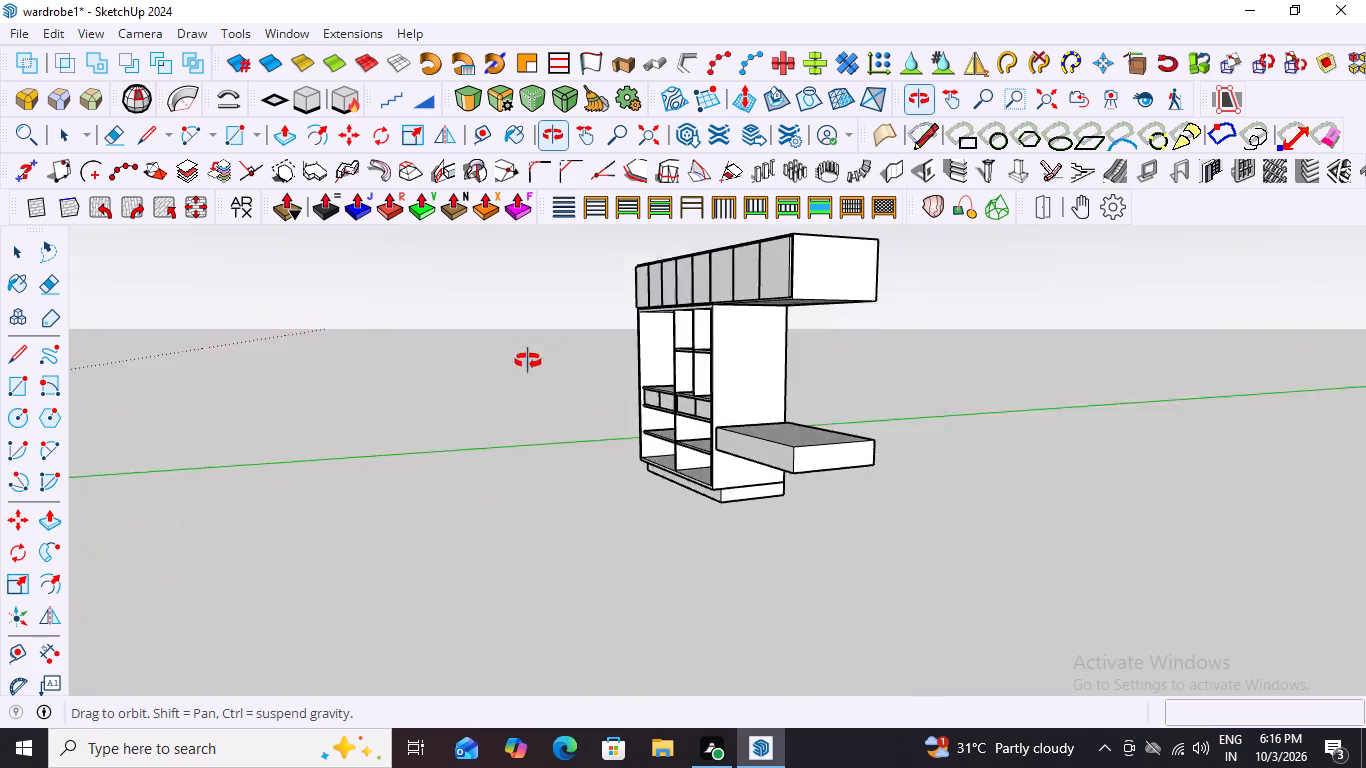
pyautogui.moveTo(528, 361); pyautogui.dragTo(859, 377, button='middle')
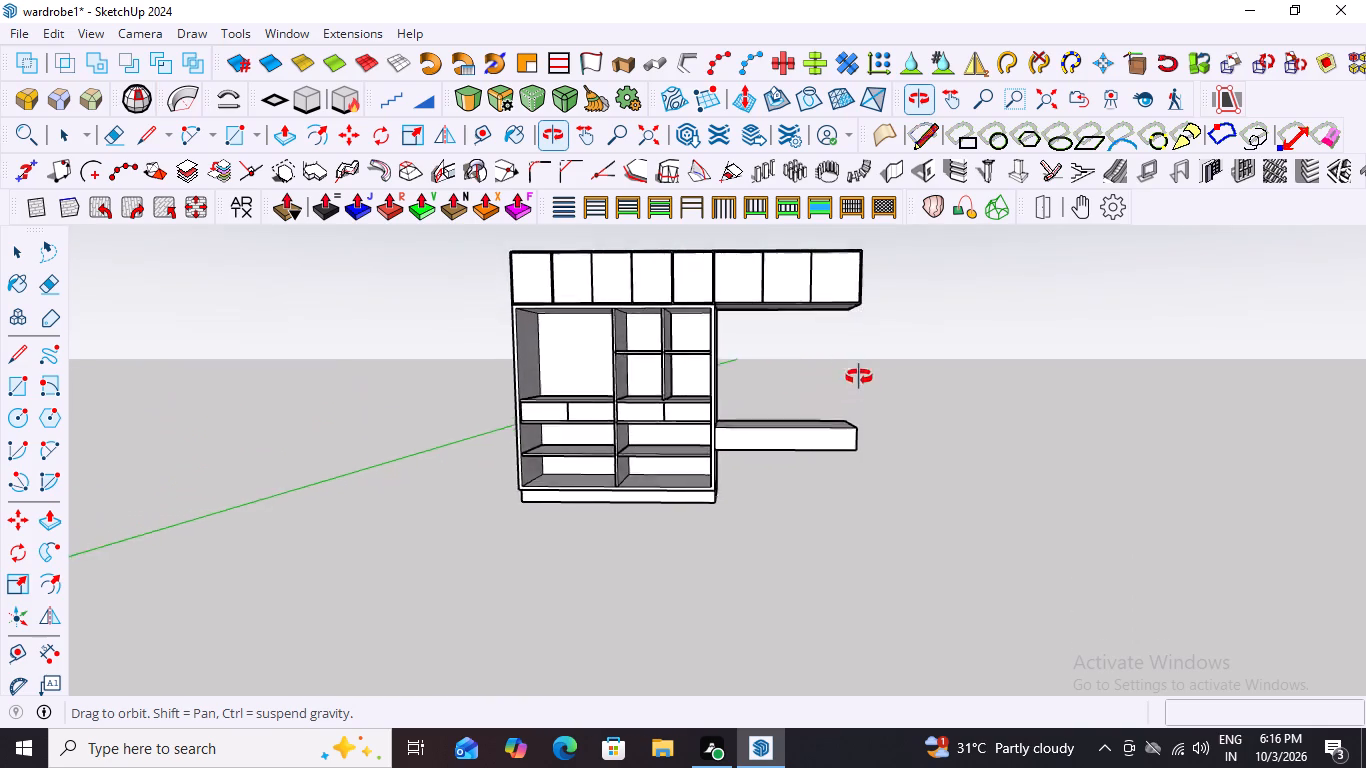
pyautogui.moveTo(859, 377); pyautogui.dragTo(865, 366, button='middle')
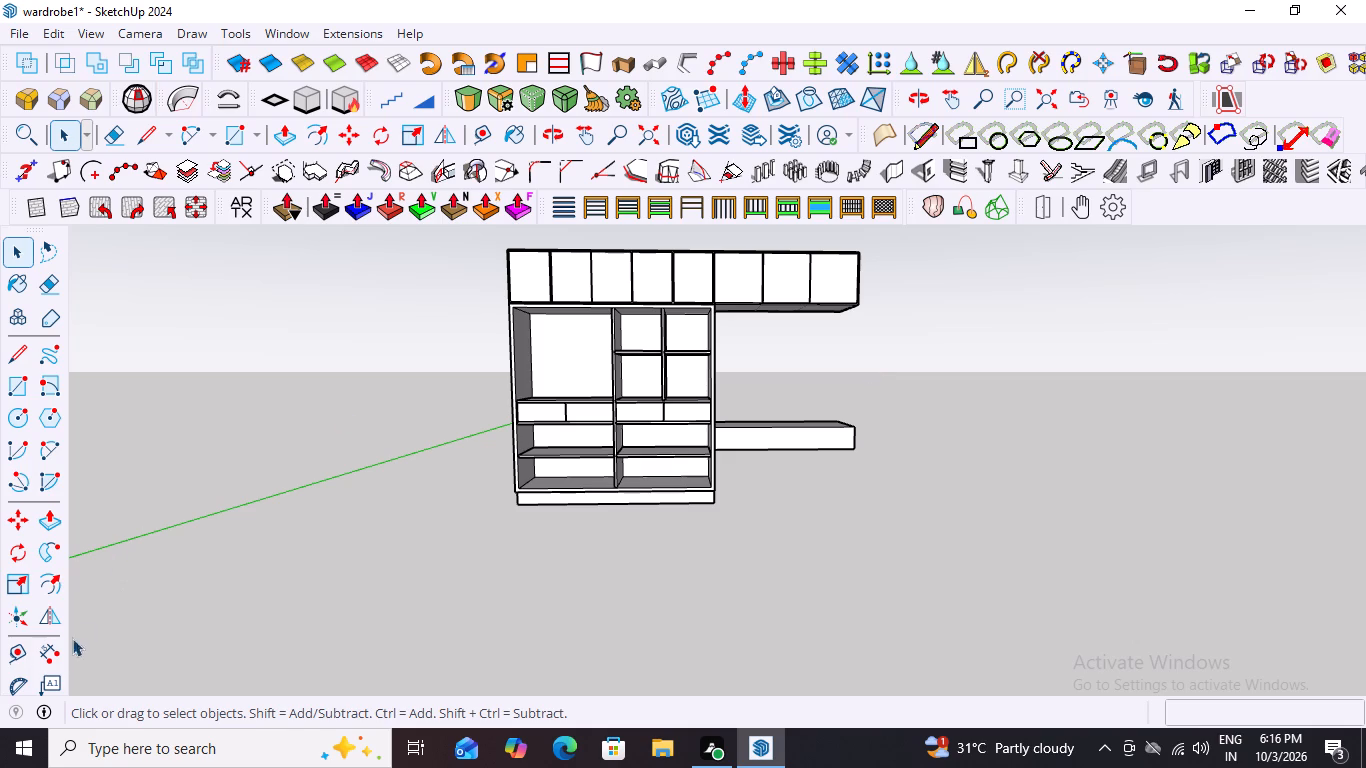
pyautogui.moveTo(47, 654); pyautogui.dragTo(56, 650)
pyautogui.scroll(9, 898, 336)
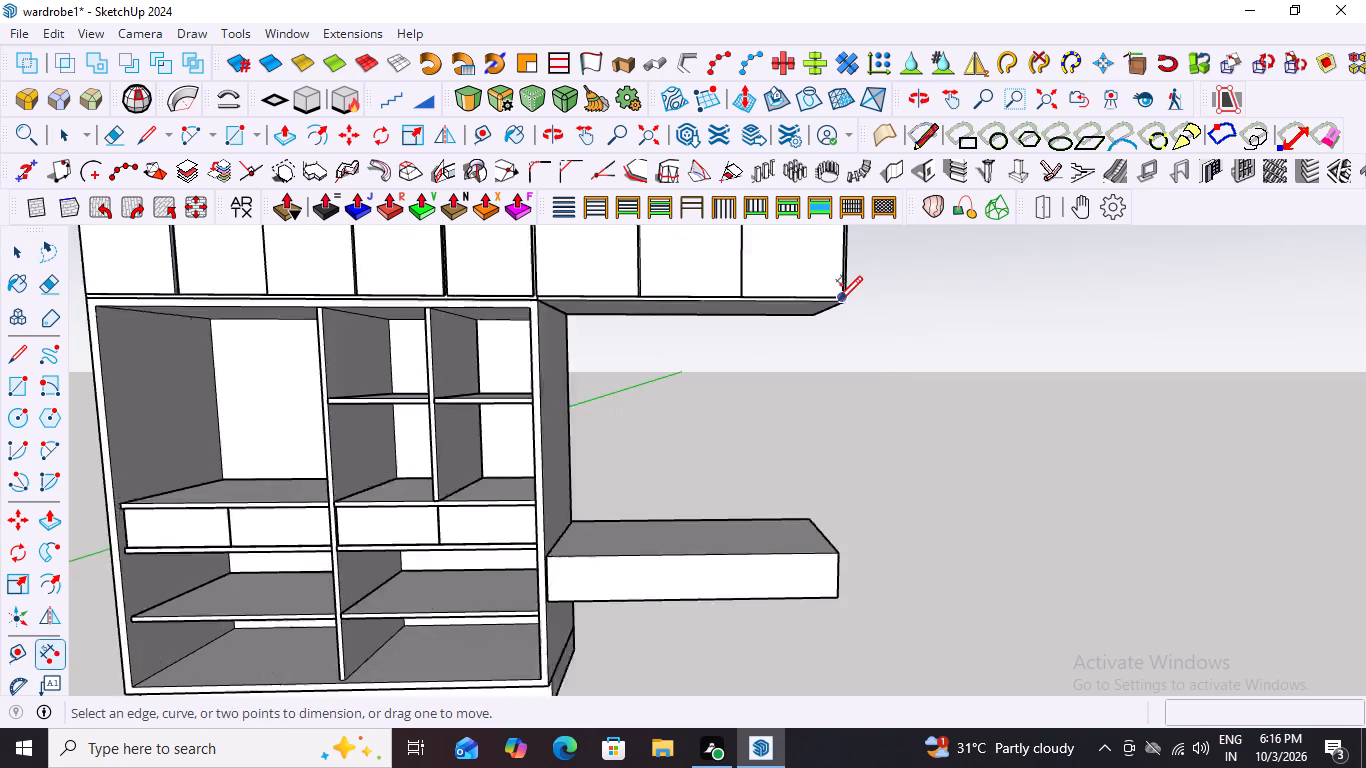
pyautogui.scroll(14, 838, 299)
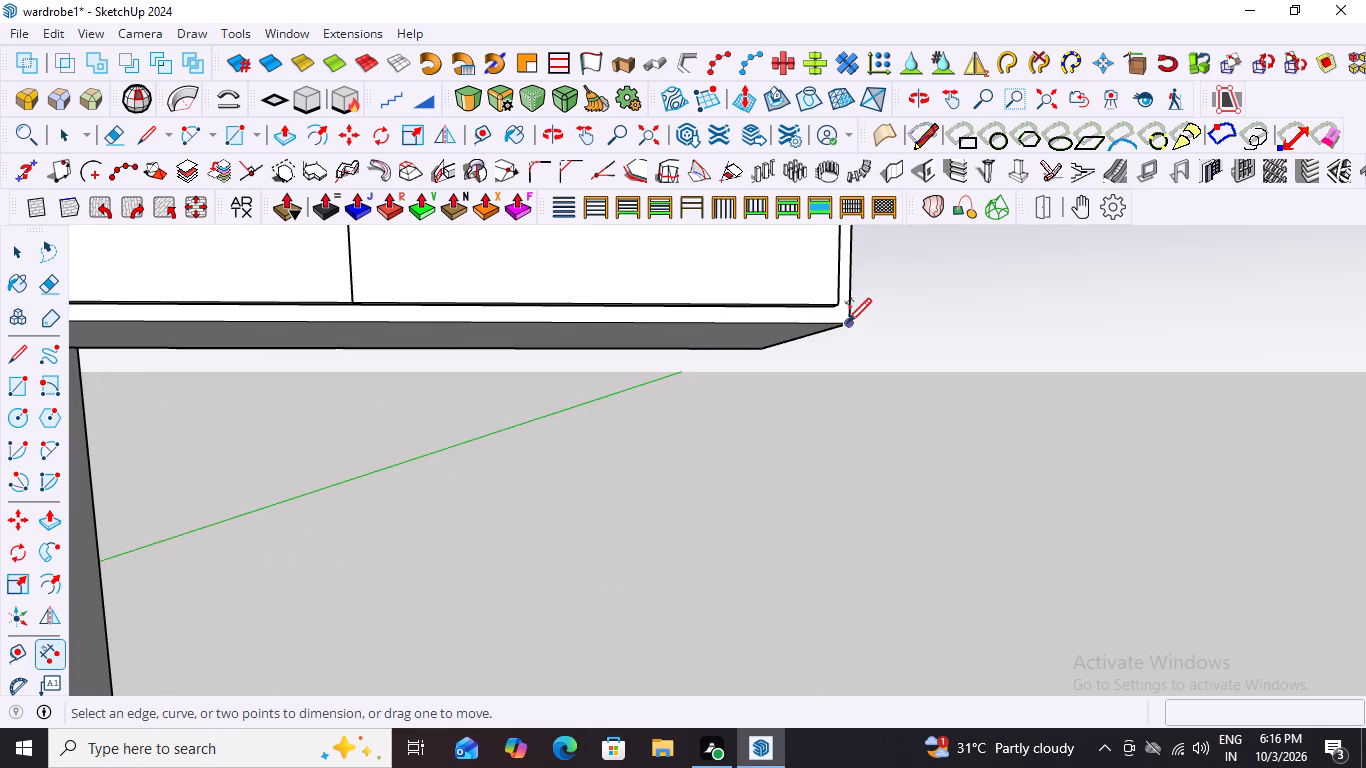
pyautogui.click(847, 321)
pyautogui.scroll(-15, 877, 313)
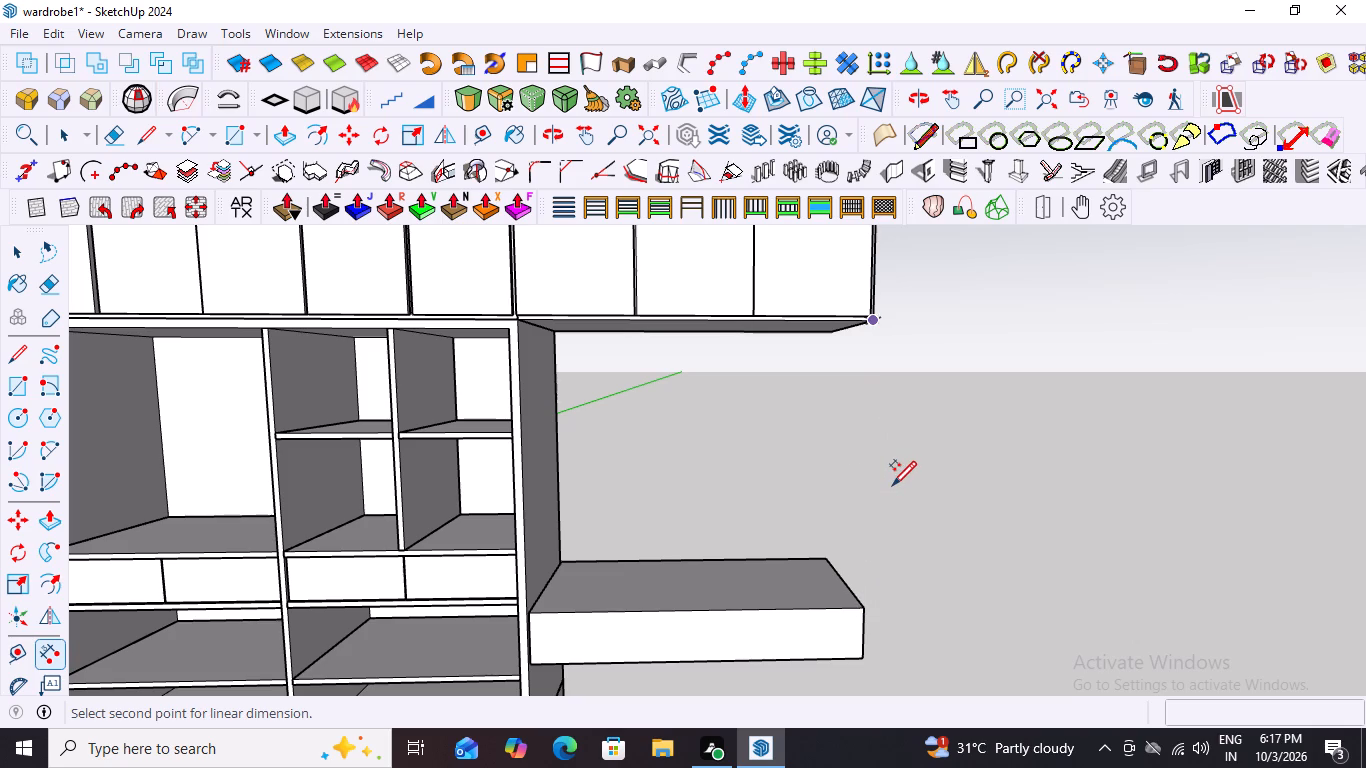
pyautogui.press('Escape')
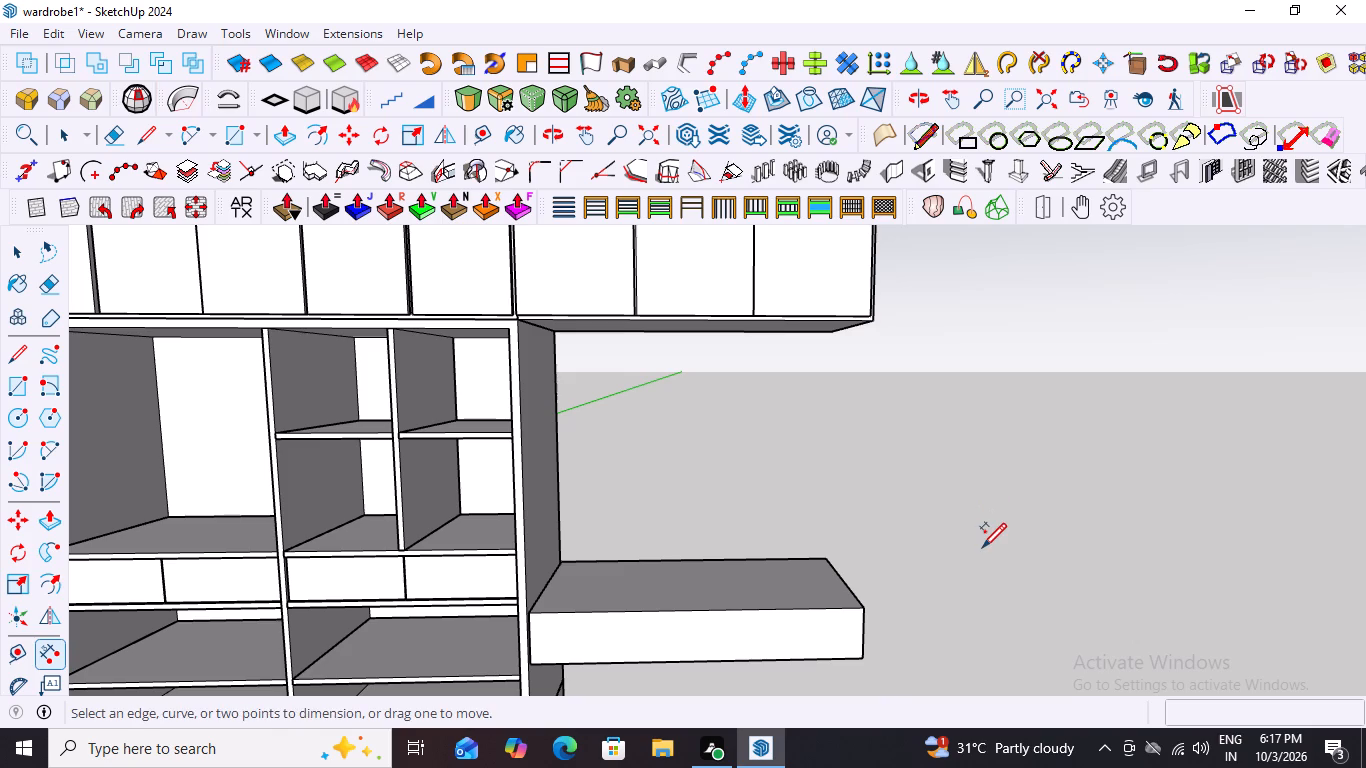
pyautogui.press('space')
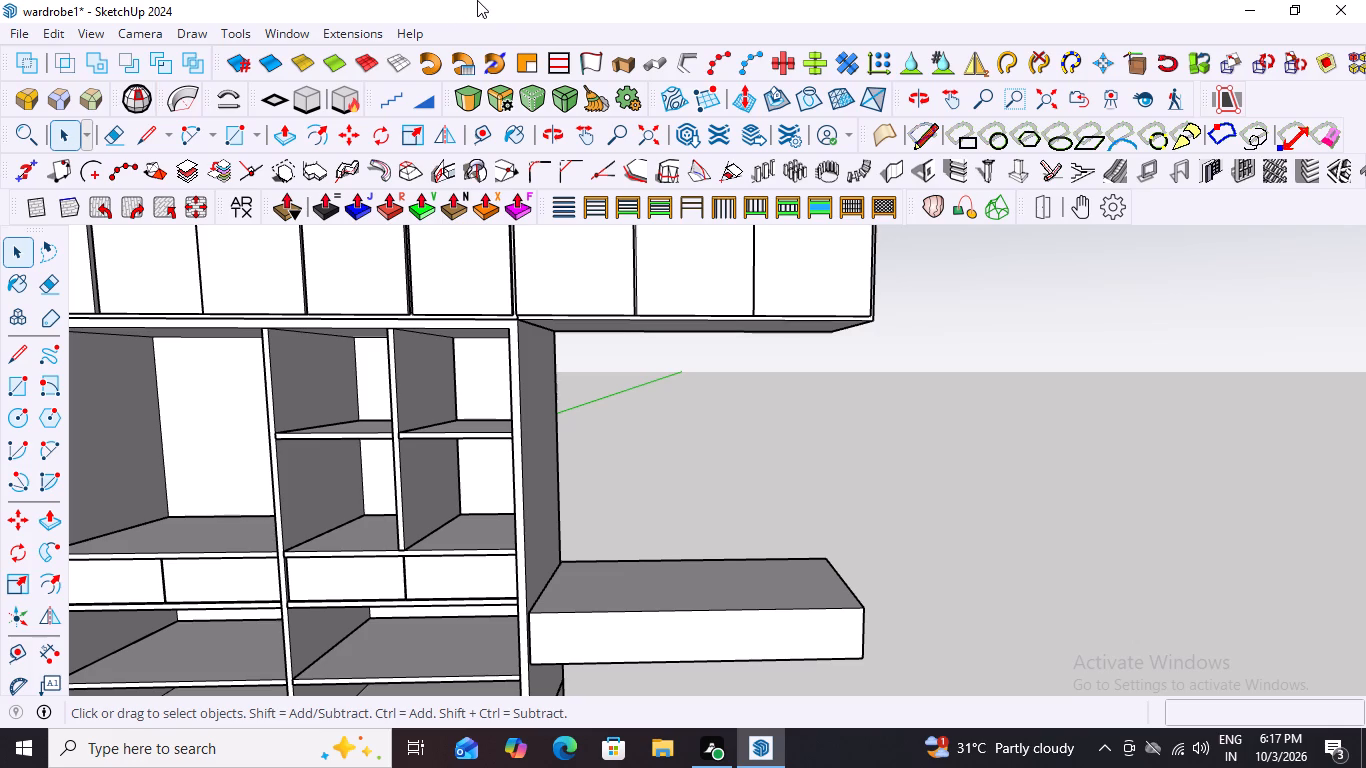
# Examine the raised box's position beside the wardrobe and the open space between it and the overhead cabinets.
pyautogui.scroll(-2, 491, 0)
pyautogui.scroll(-9, 555, 49)
pyautogui.scroll(-16, 708, 352)
pyautogui.moveTo(793, 366); pyautogui.dragTo(895, 440, button='middle')
pyautogui.scroll(-1, 784, 493)
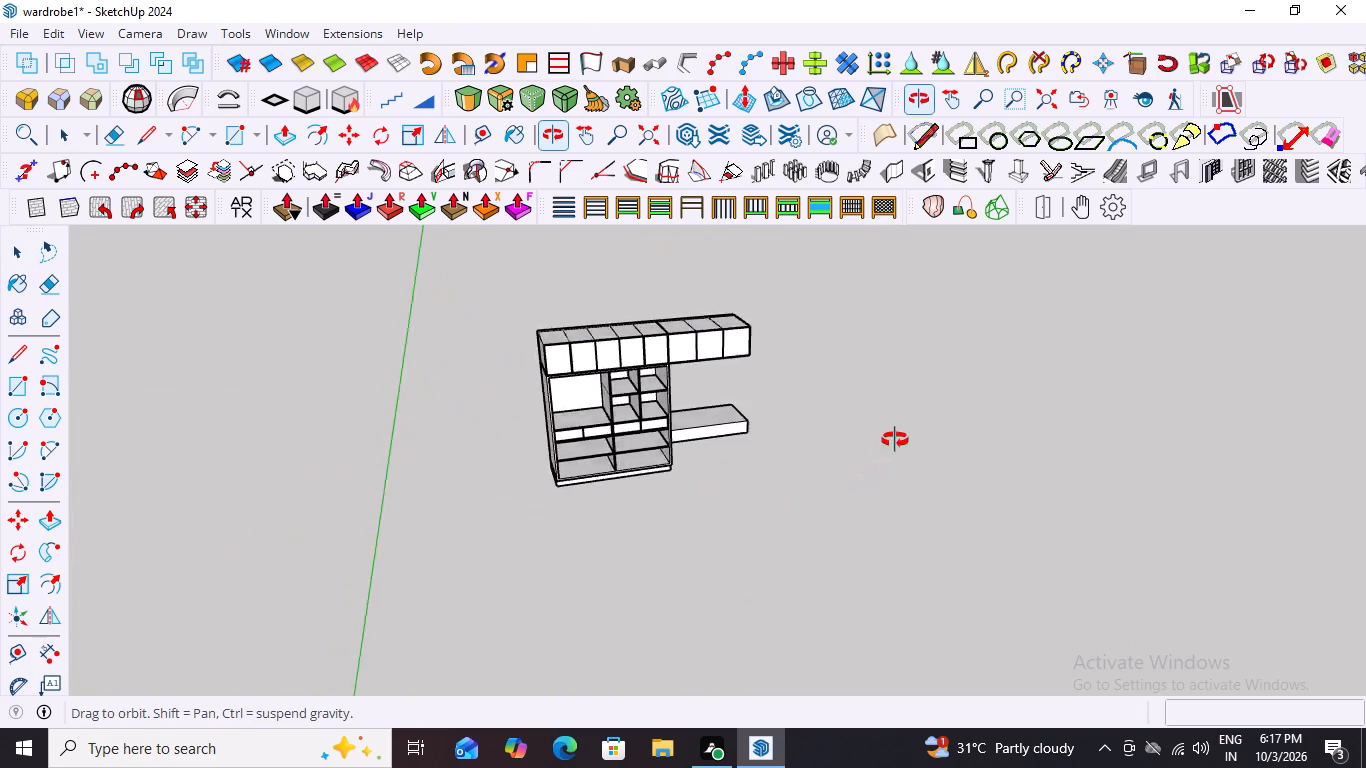
pyautogui.moveTo(895, 440); pyautogui.dragTo(825, 359, button='middle')
pyautogui.scroll(10, 723, 413)
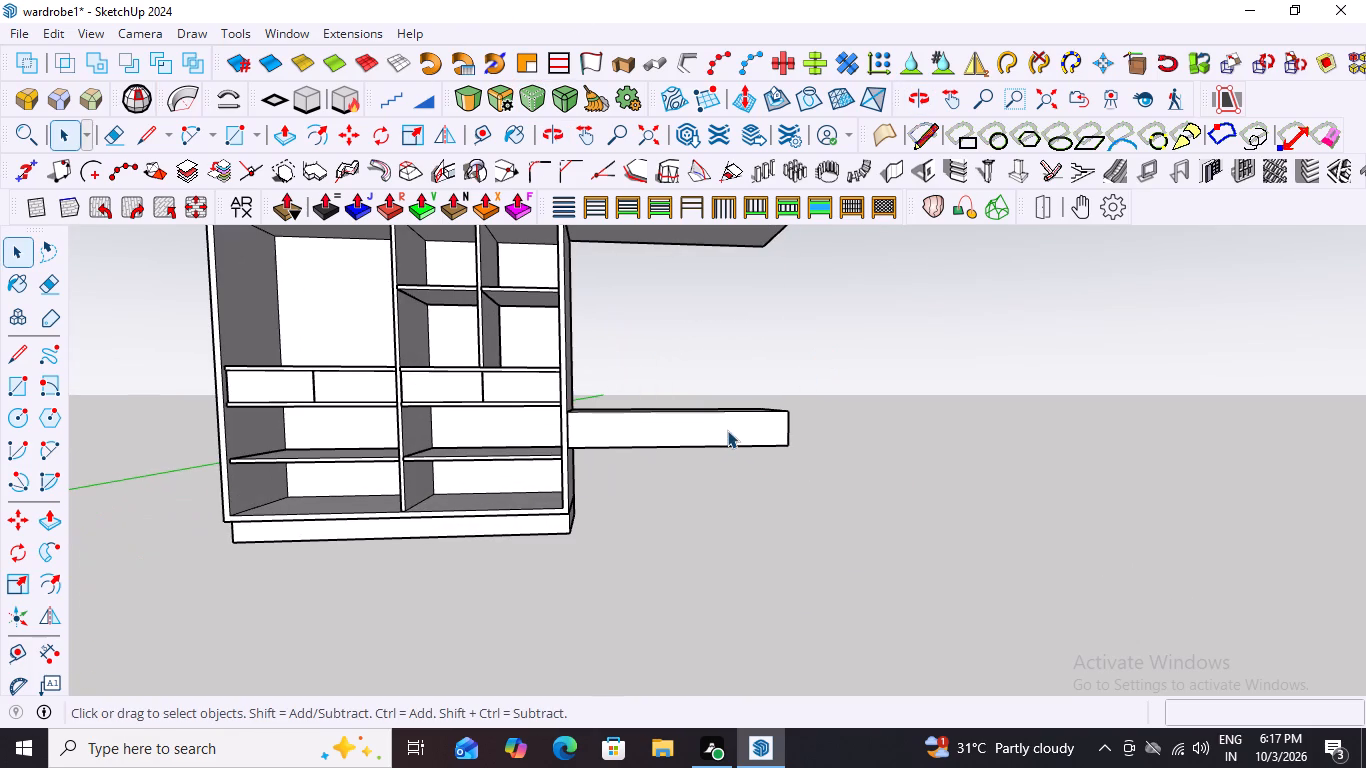
pyautogui.scroll(2, 727, 428)
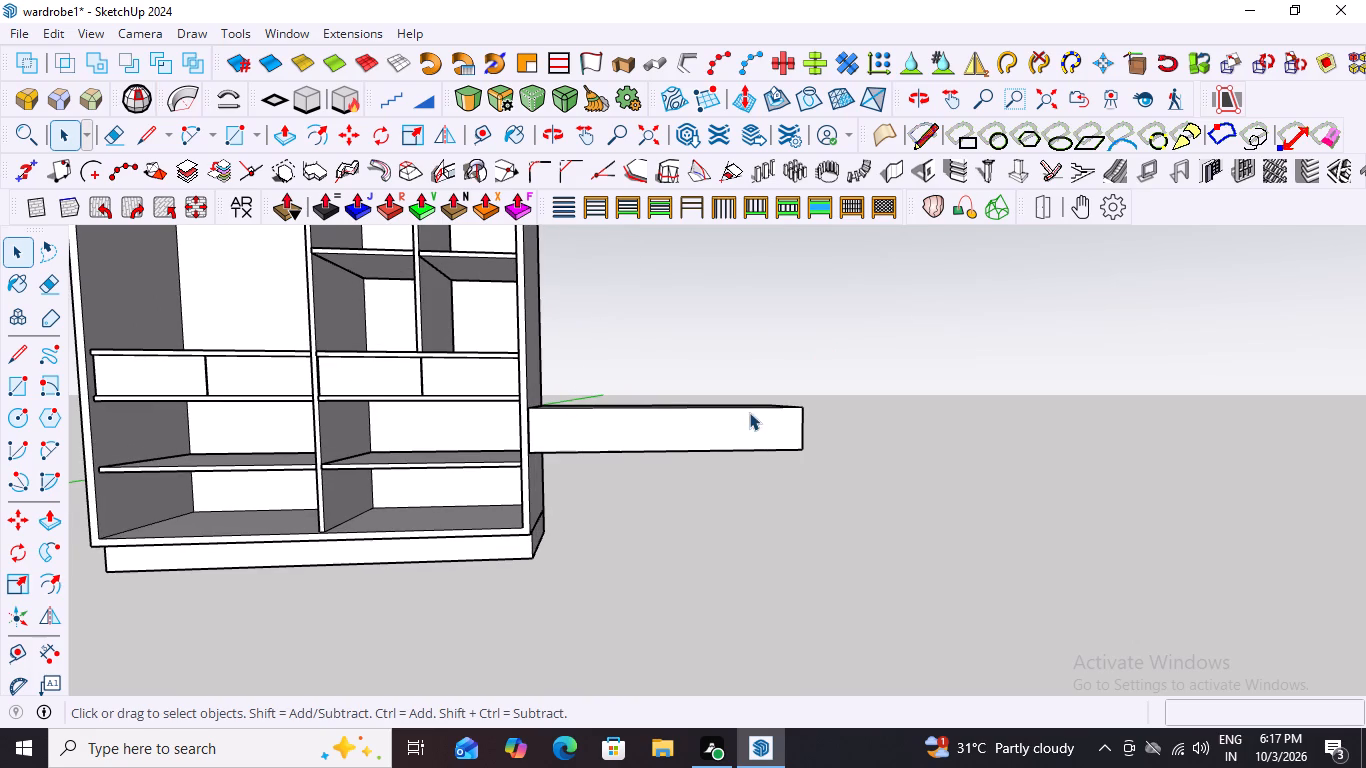
pyautogui.scroll(-6, 755, 410)
pyautogui.moveTo(723, 384); pyautogui.dragTo(742, 481, button='middle')
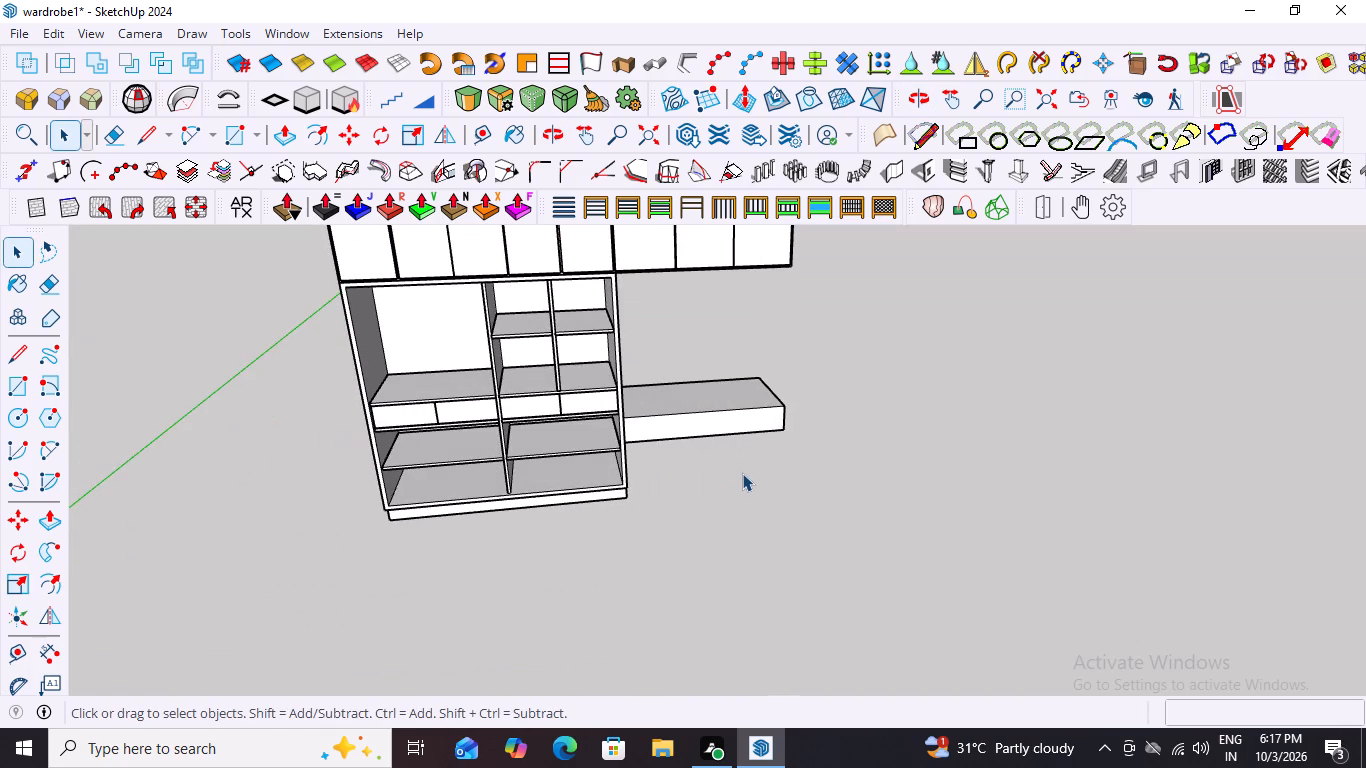
pyautogui.scroll(1, 742, 473)
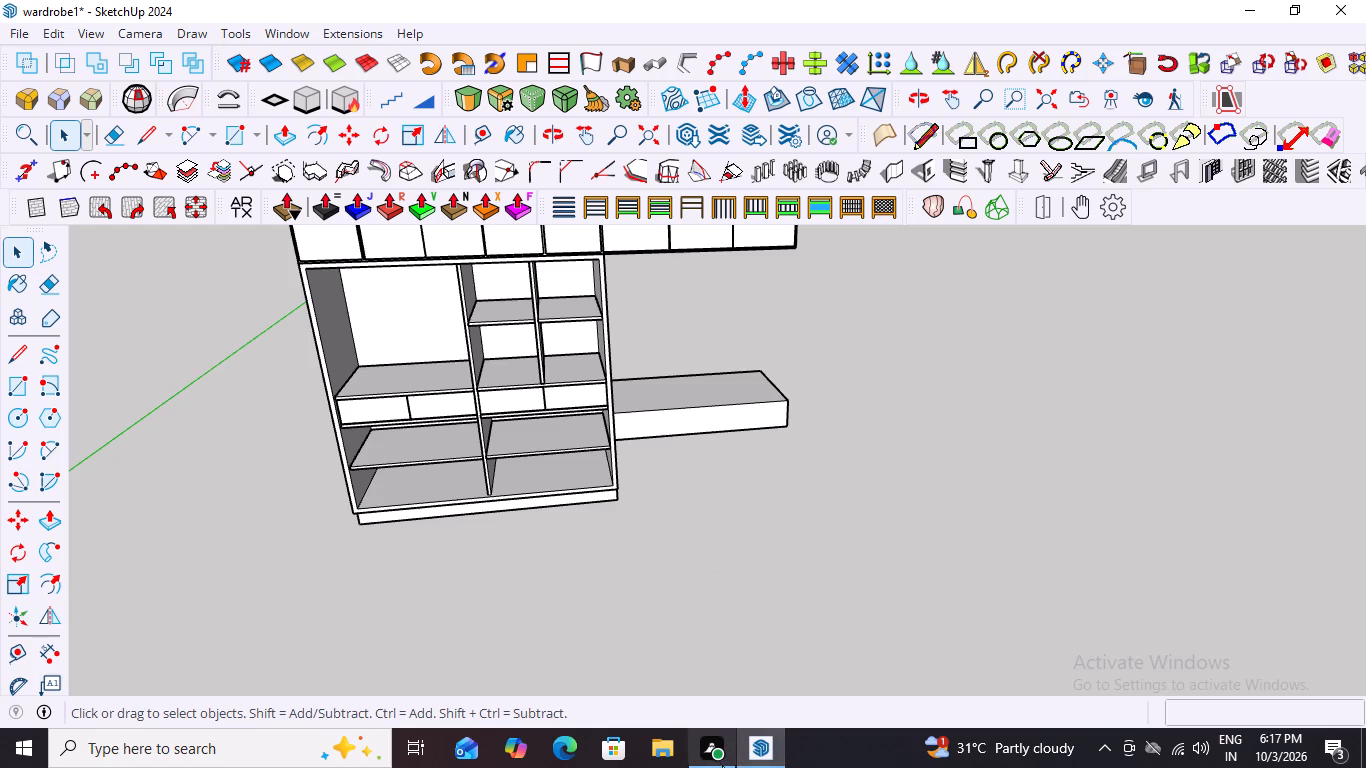
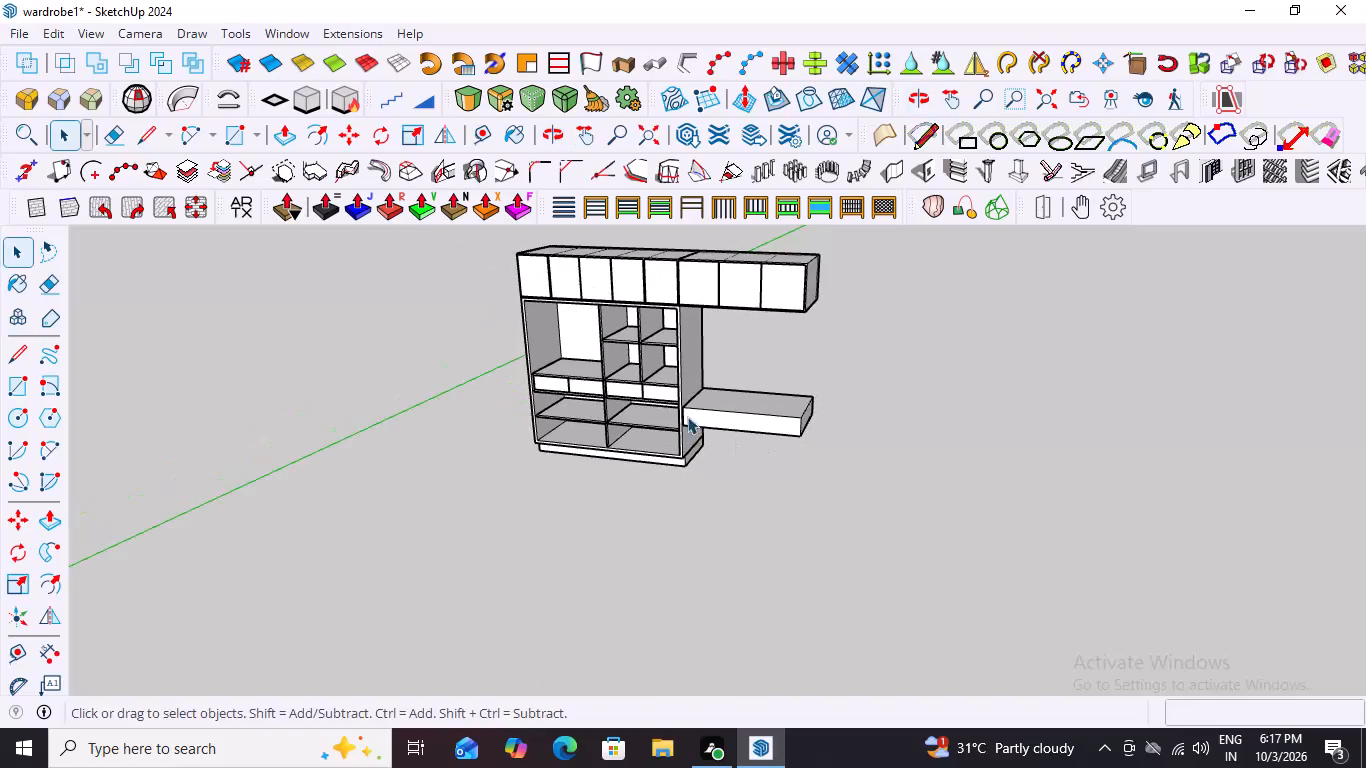
# Examine the gap between the overhanging overhead cabinets and the raised box beside the wardrobe from the front.
pyautogui.middleClick(744, 370)
pyautogui.moveTo(790, 355); pyautogui.dragTo(911, 324, button='middle')
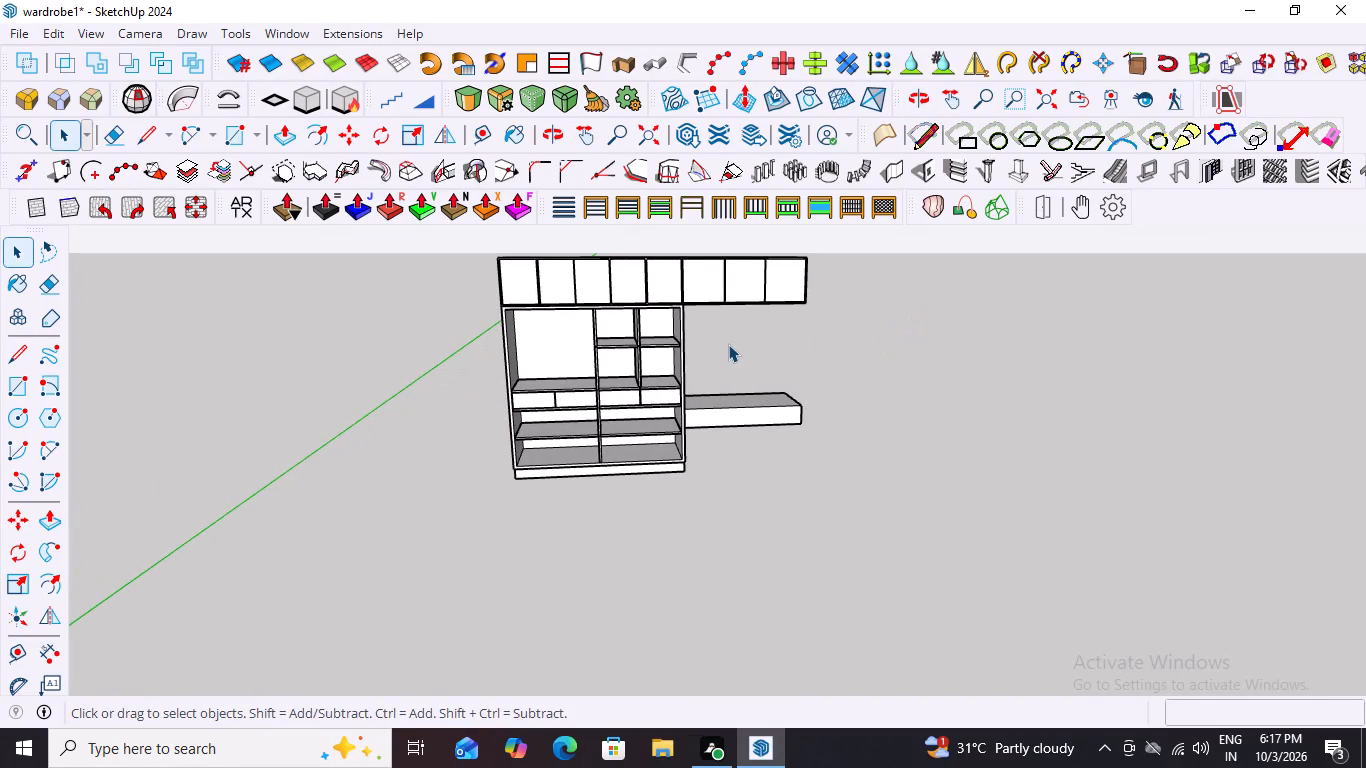
pyautogui.scroll(2, 722, 309)
pyautogui.scroll(-5, 702, 339)
pyautogui.moveTo(676, 377); pyautogui.dragTo(646, 366, button='middle')
pyautogui.scroll(8, 699, 329)
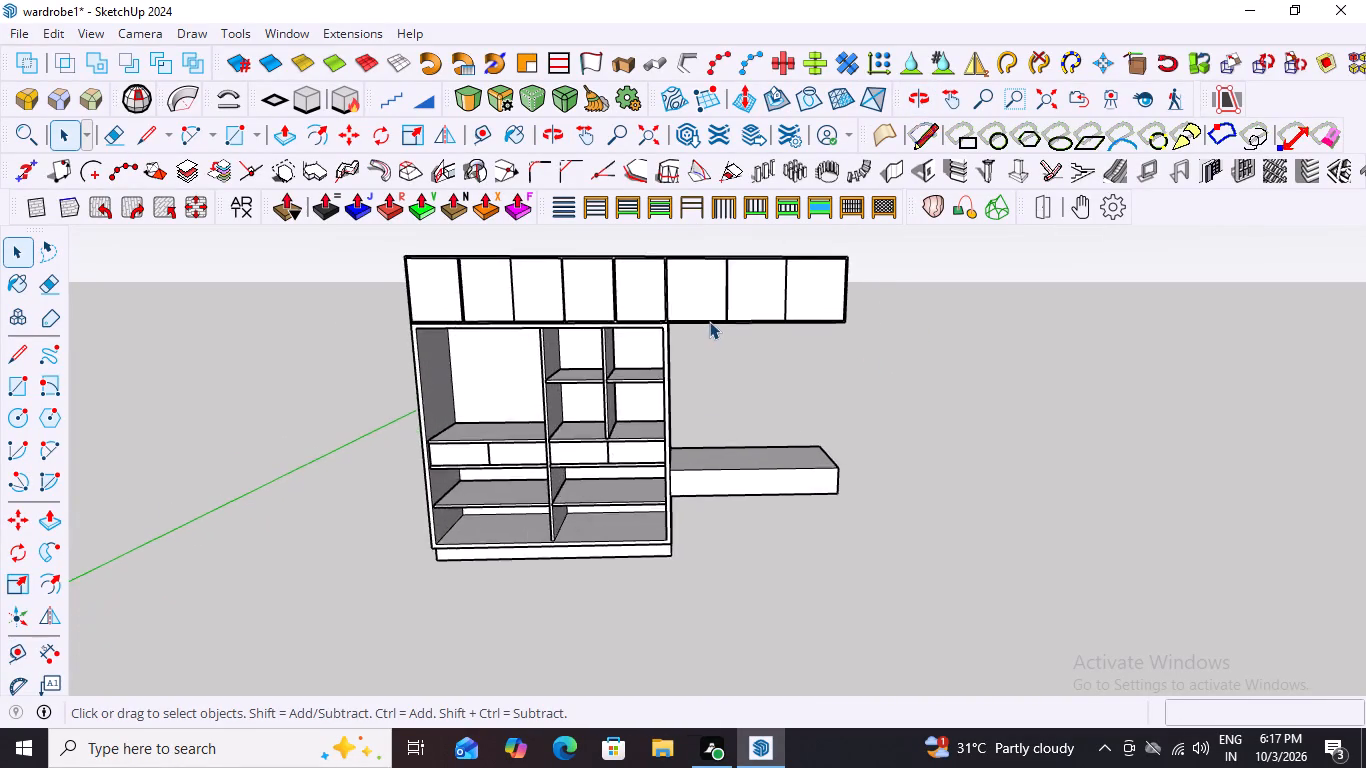
pyautogui.scroll(1, 709, 321)
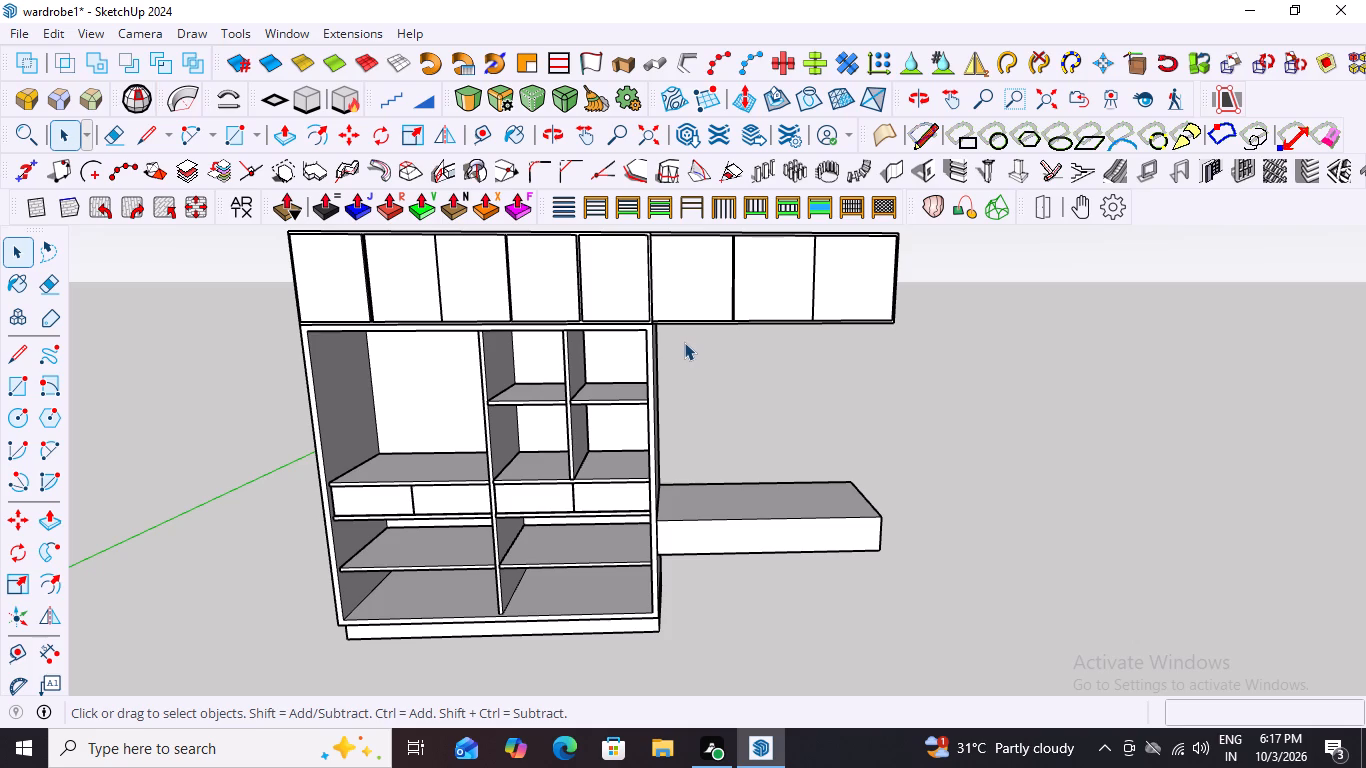
pyautogui.scroll(-3, 729, 337)
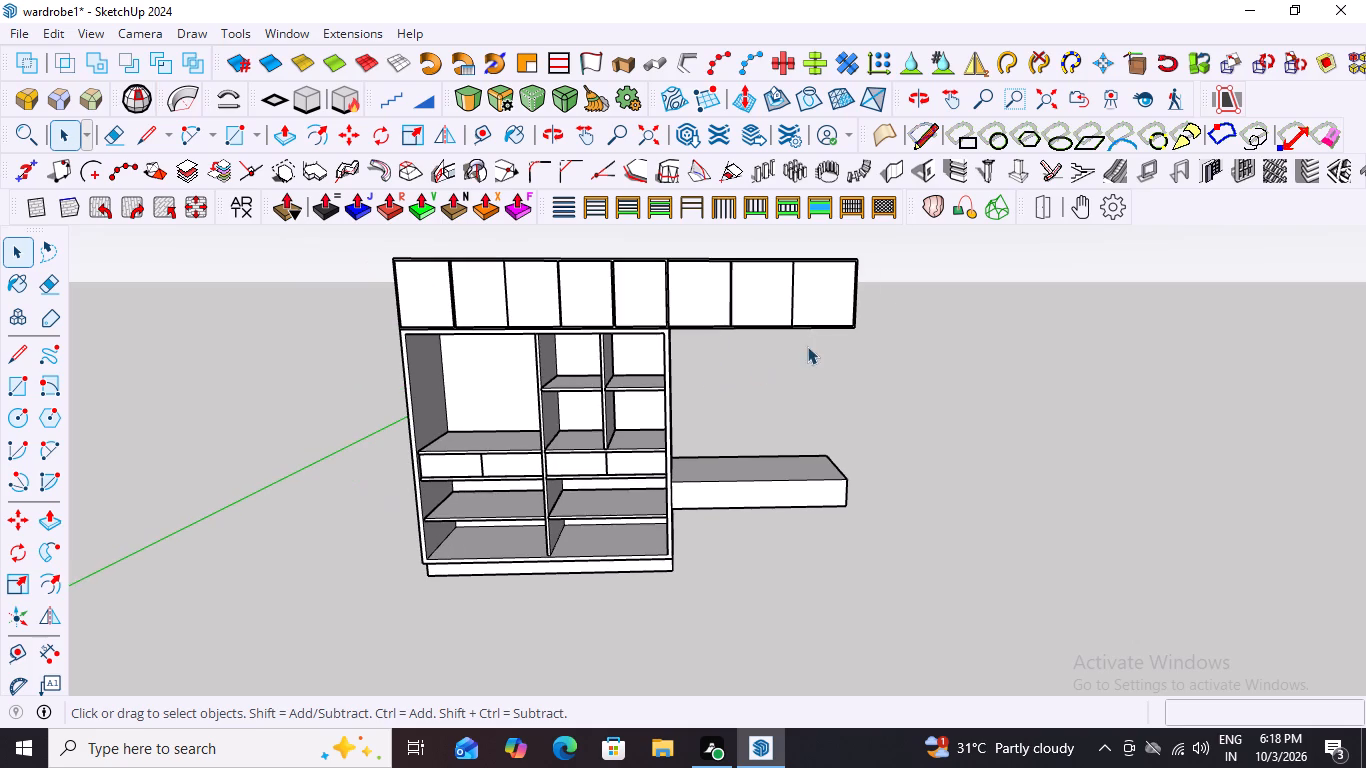
pyautogui.scroll(5, 781, 310)
pyautogui.moveTo(741, 358); pyautogui.dragTo(716, 361, button='middle')
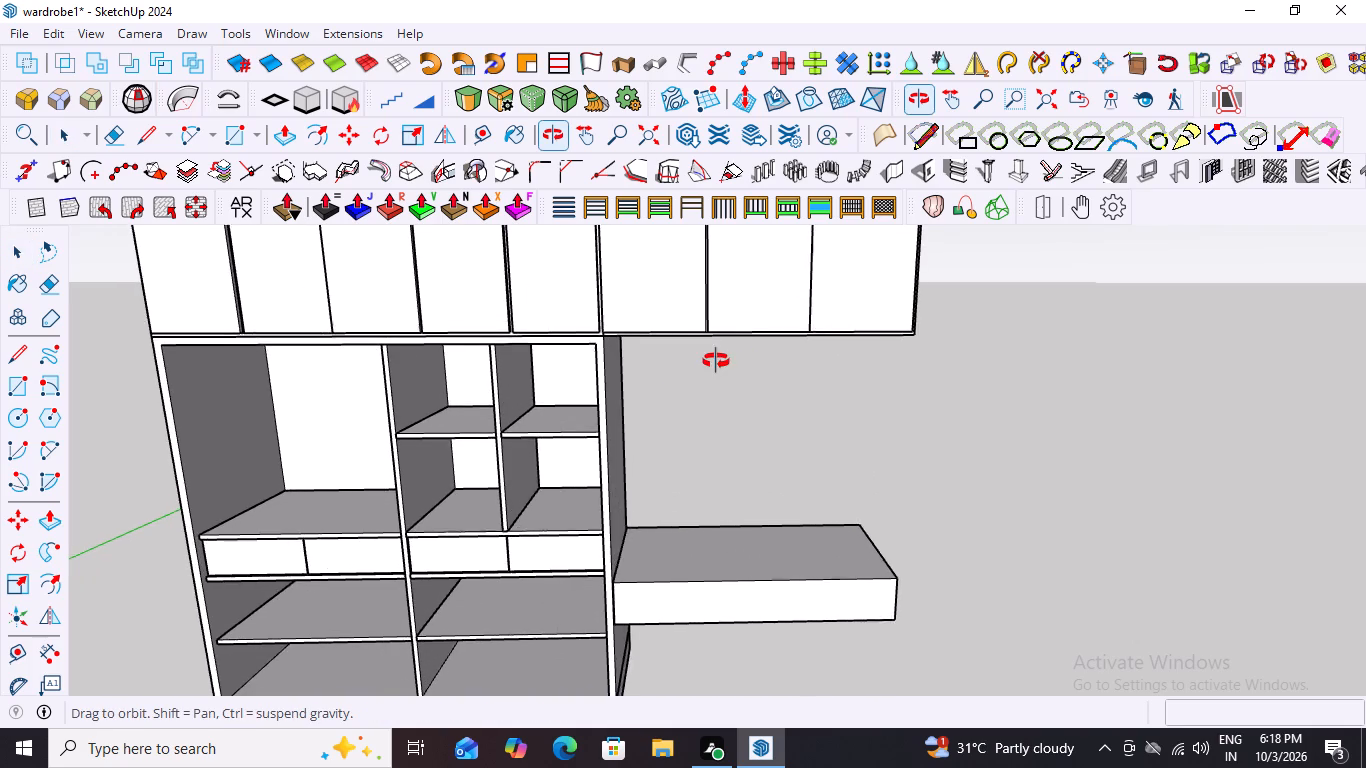
pyautogui.moveTo(716, 361); pyautogui.dragTo(738, 337, button='middle')
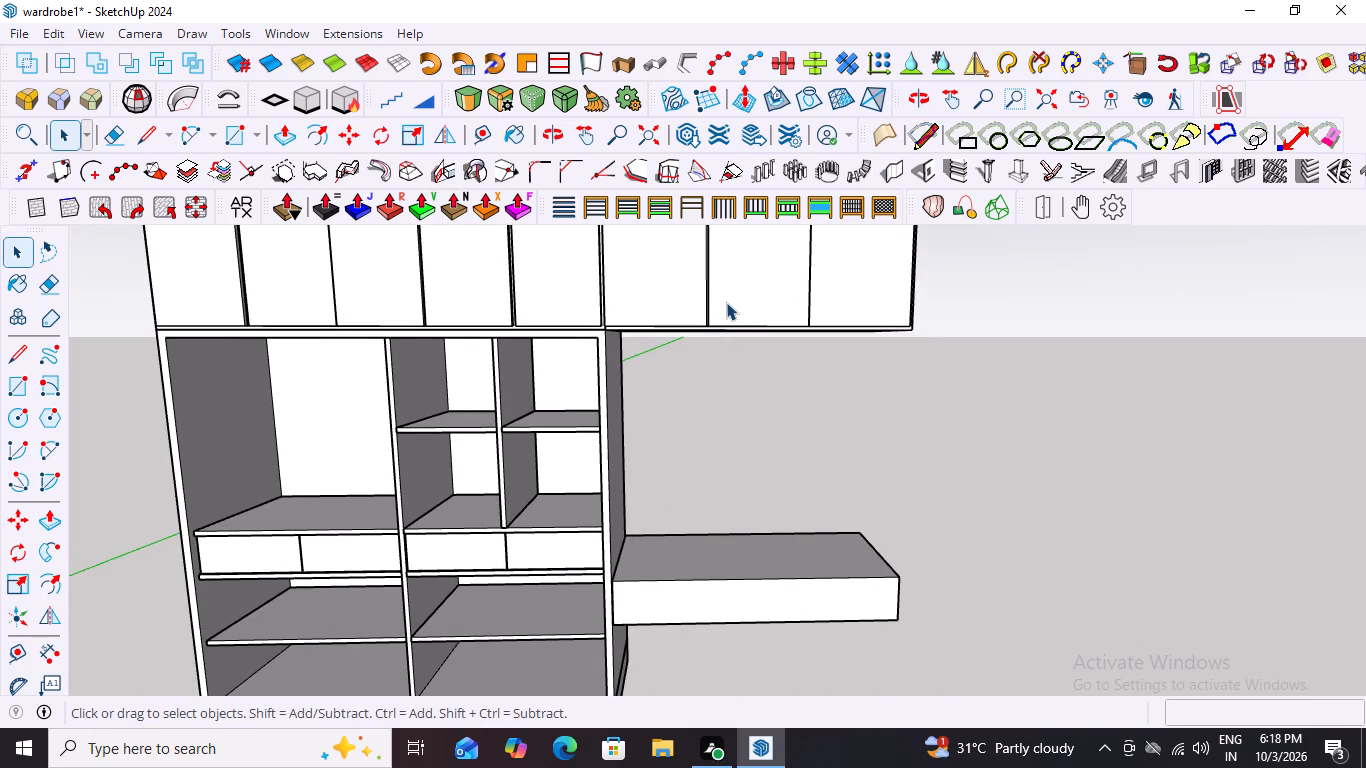
pyautogui.scroll(-5, 680, 367)
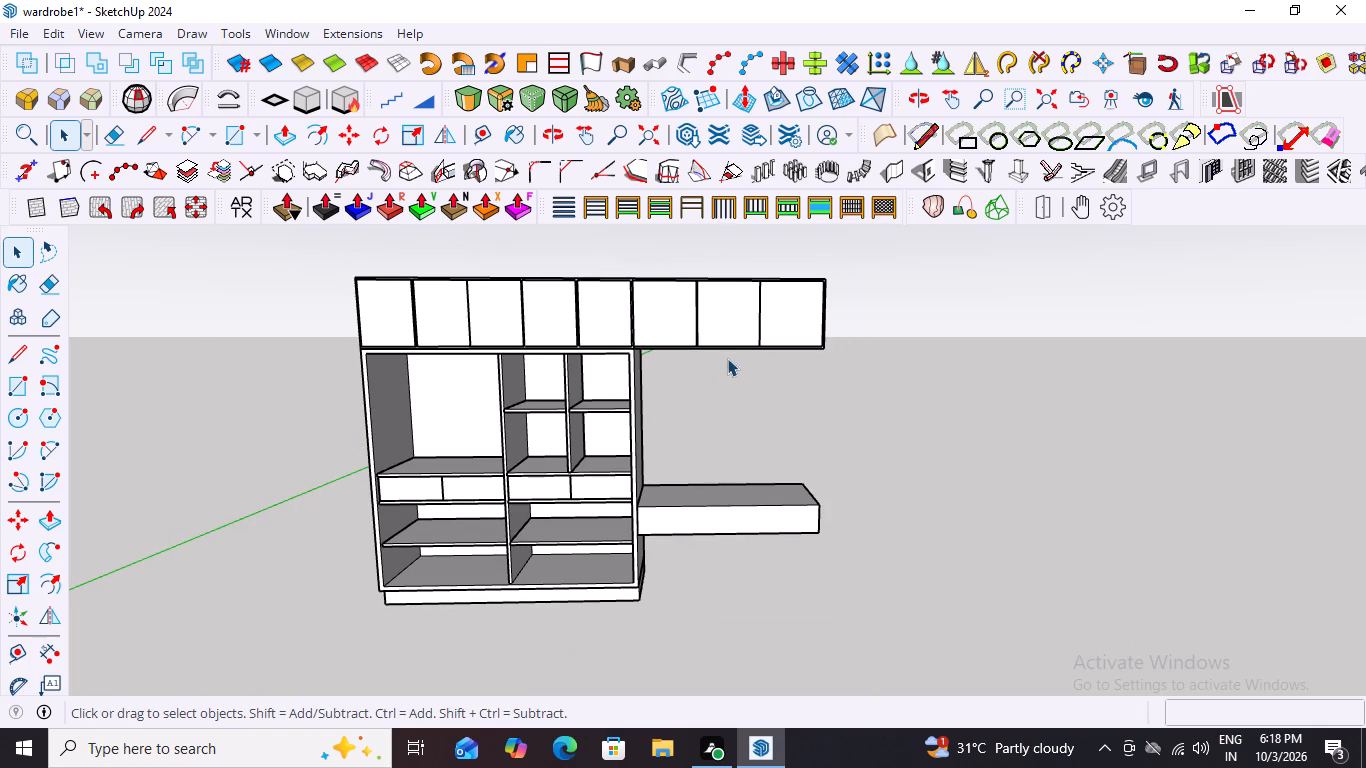
pyautogui.scroll(3, 692, 327)
# Examine the underside of the overhanging overhead cabinets and the open space above the raised box from below.
pyautogui.moveTo(707, 342); pyautogui.dragTo(710, 237, button='middle')
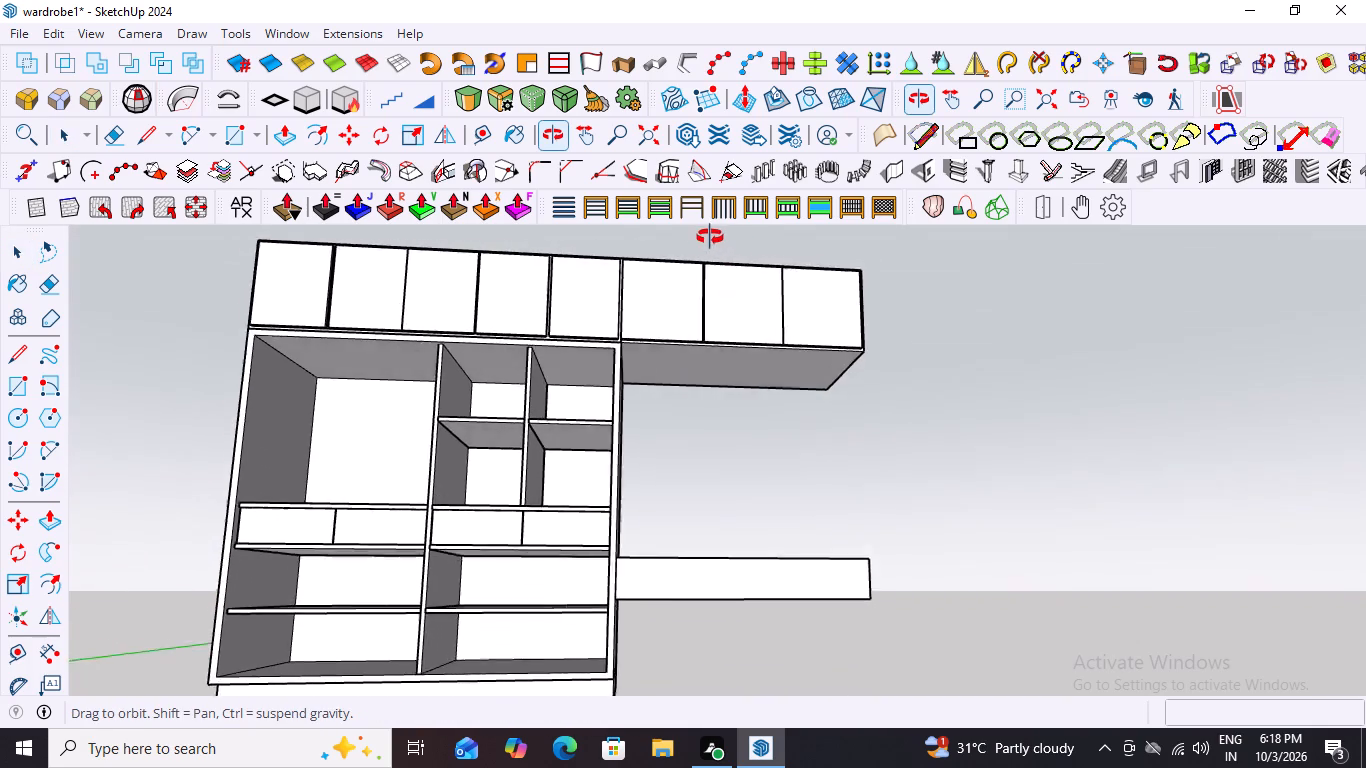
pyautogui.moveTo(710, 237); pyautogui.dragTo(703, 227, button='middle')
pyautogui.scroll(7, 677, 351)
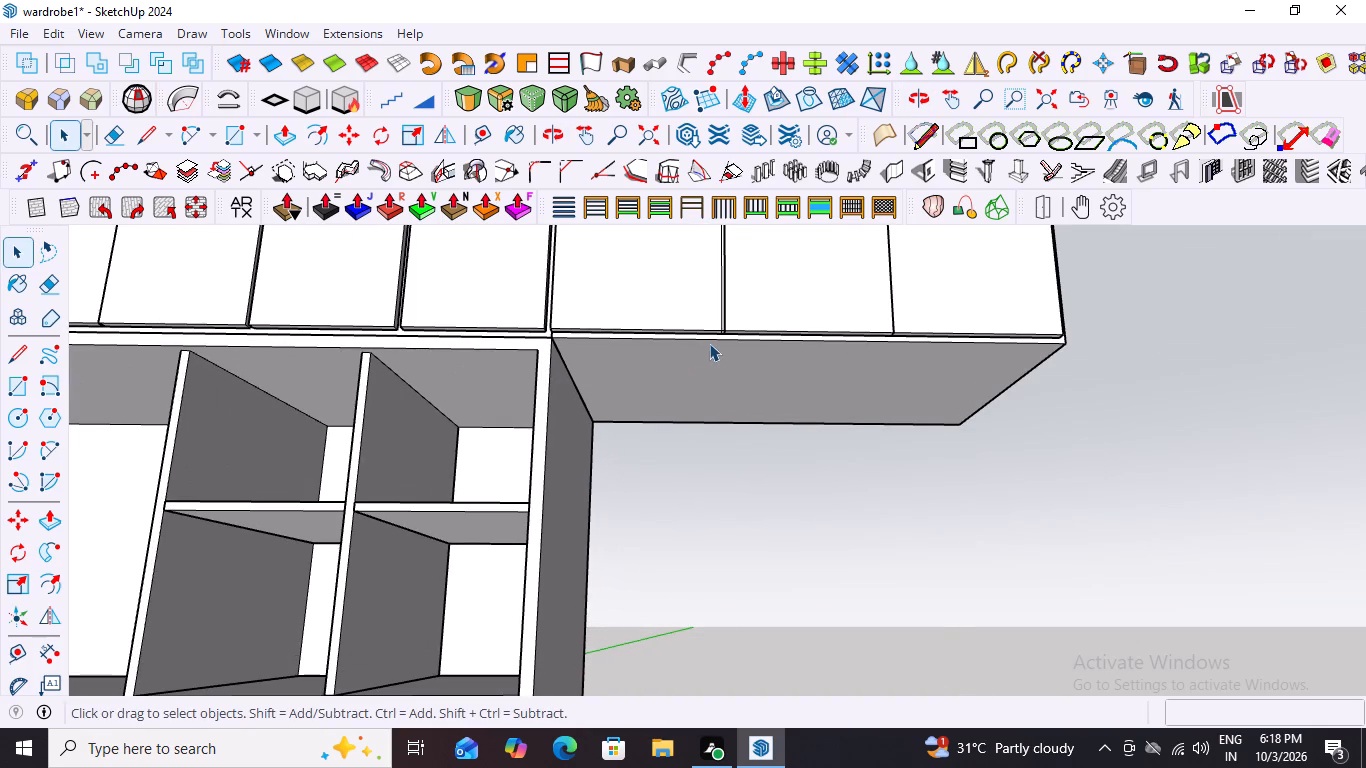
pyautogui.scroll(-4, 761, 340)
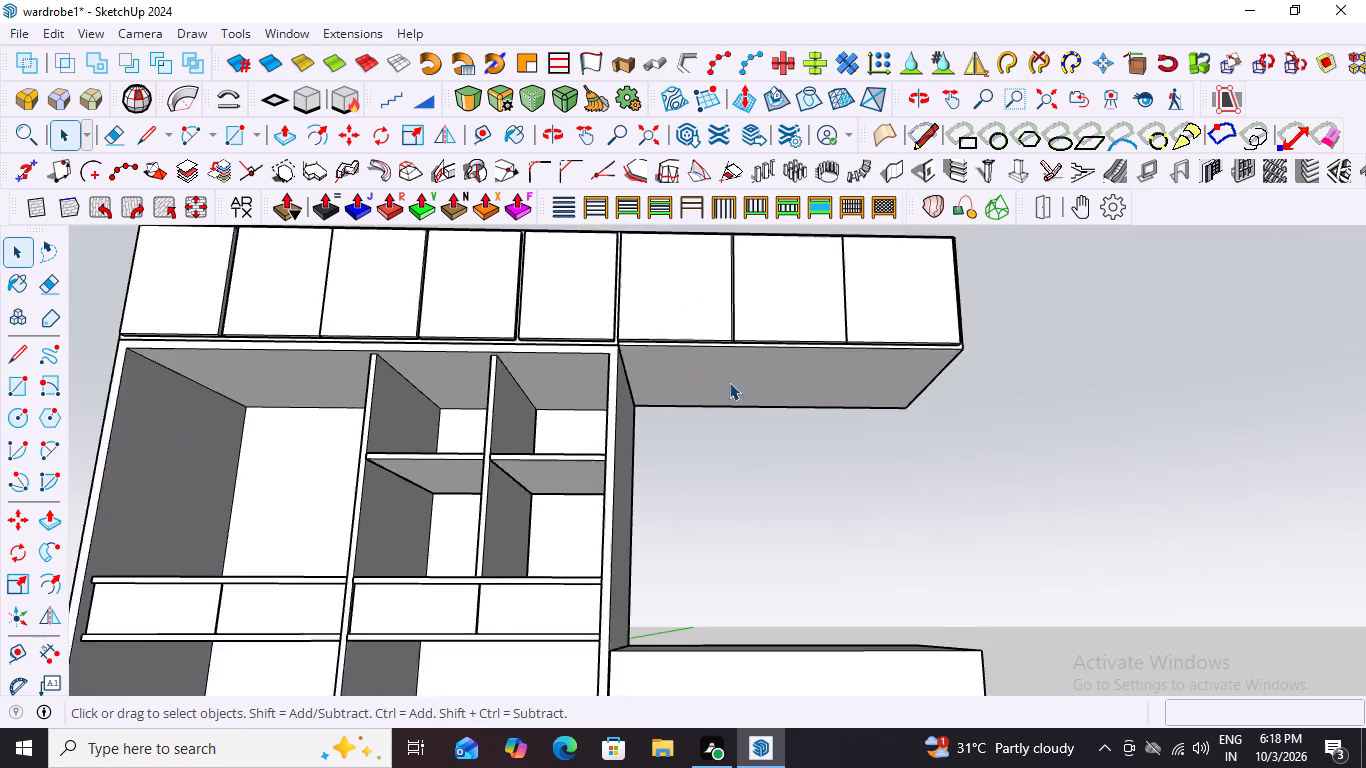
pyautogui.scroll(-1, 729, 382)
pyautogui.scroll(-3, 789, 469)
pyautogui.scroll(4, 829, 373)
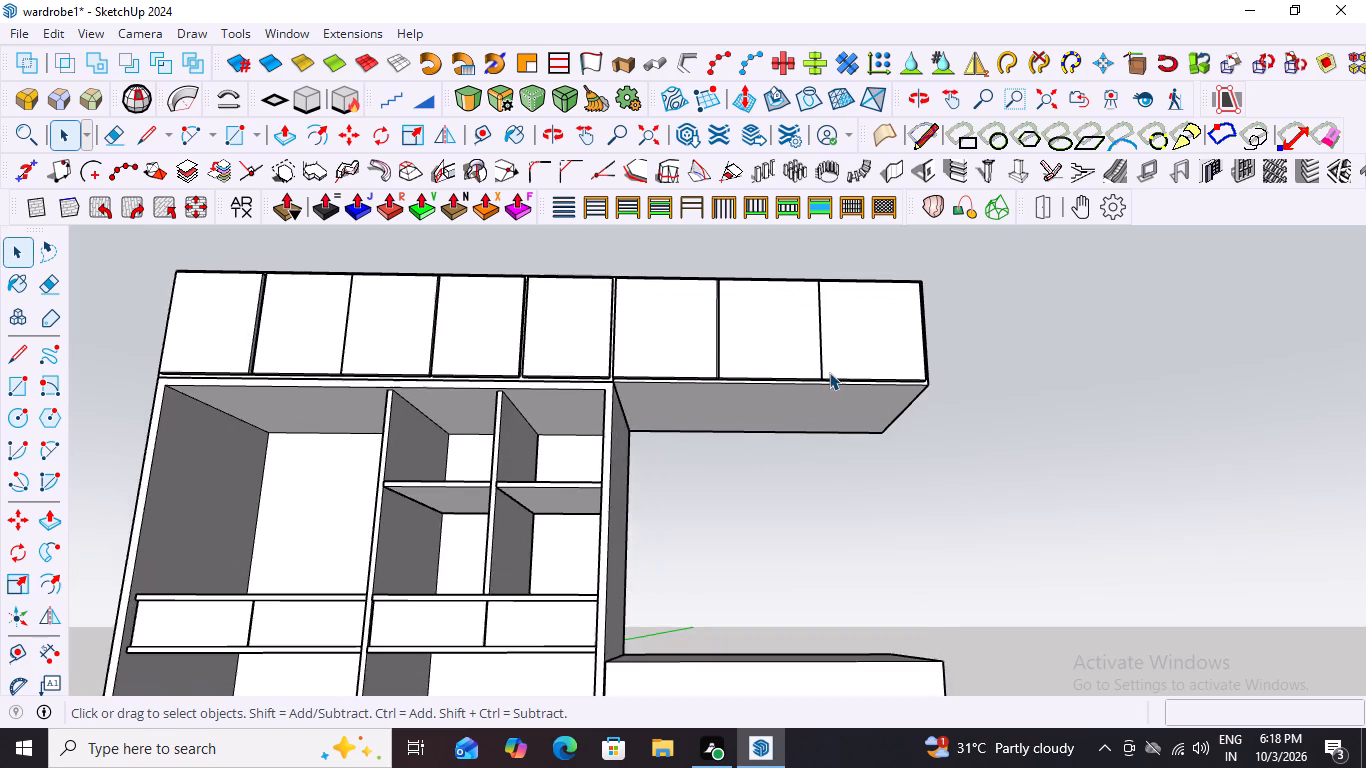
pyautogui.scroll(-5, 751, 356)
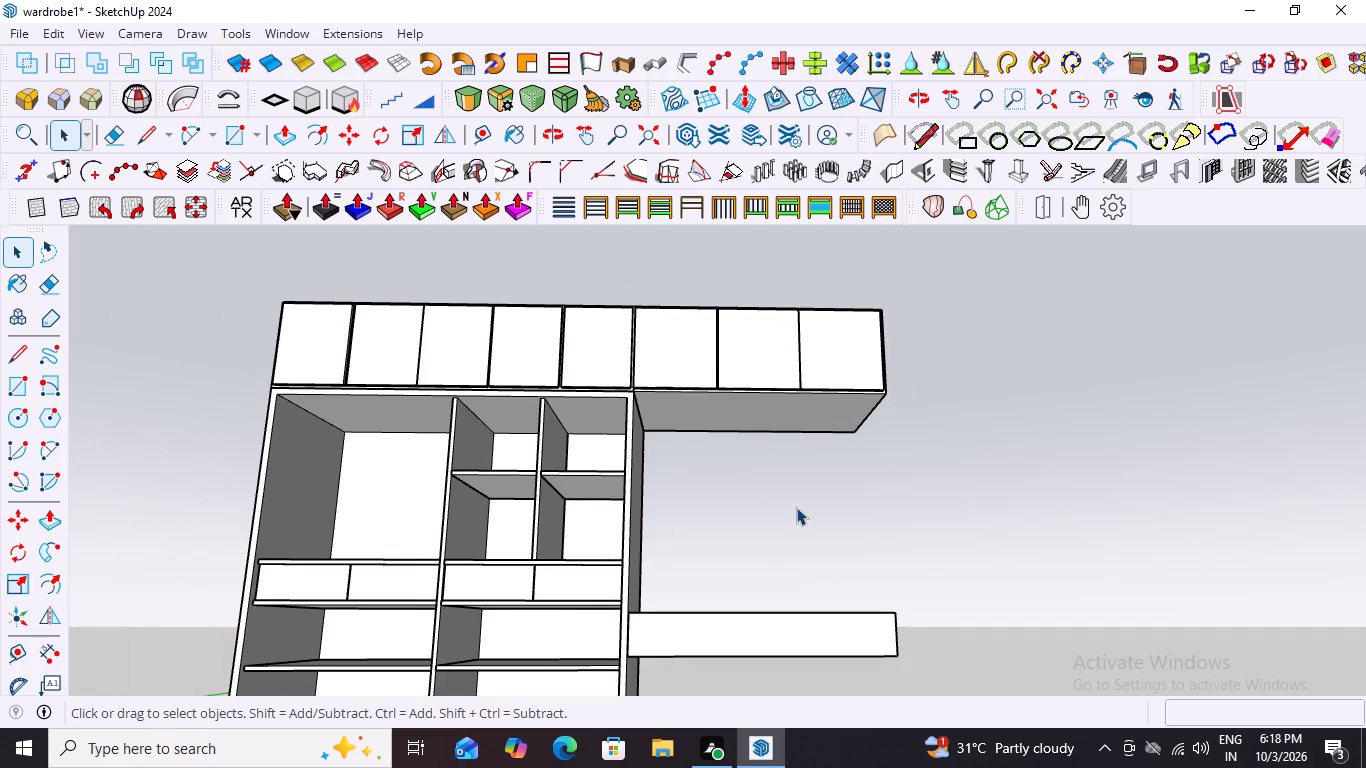
pyautogui.scroll(1, 796, 507)
pyautogui.scroll(-6, 802, 438)
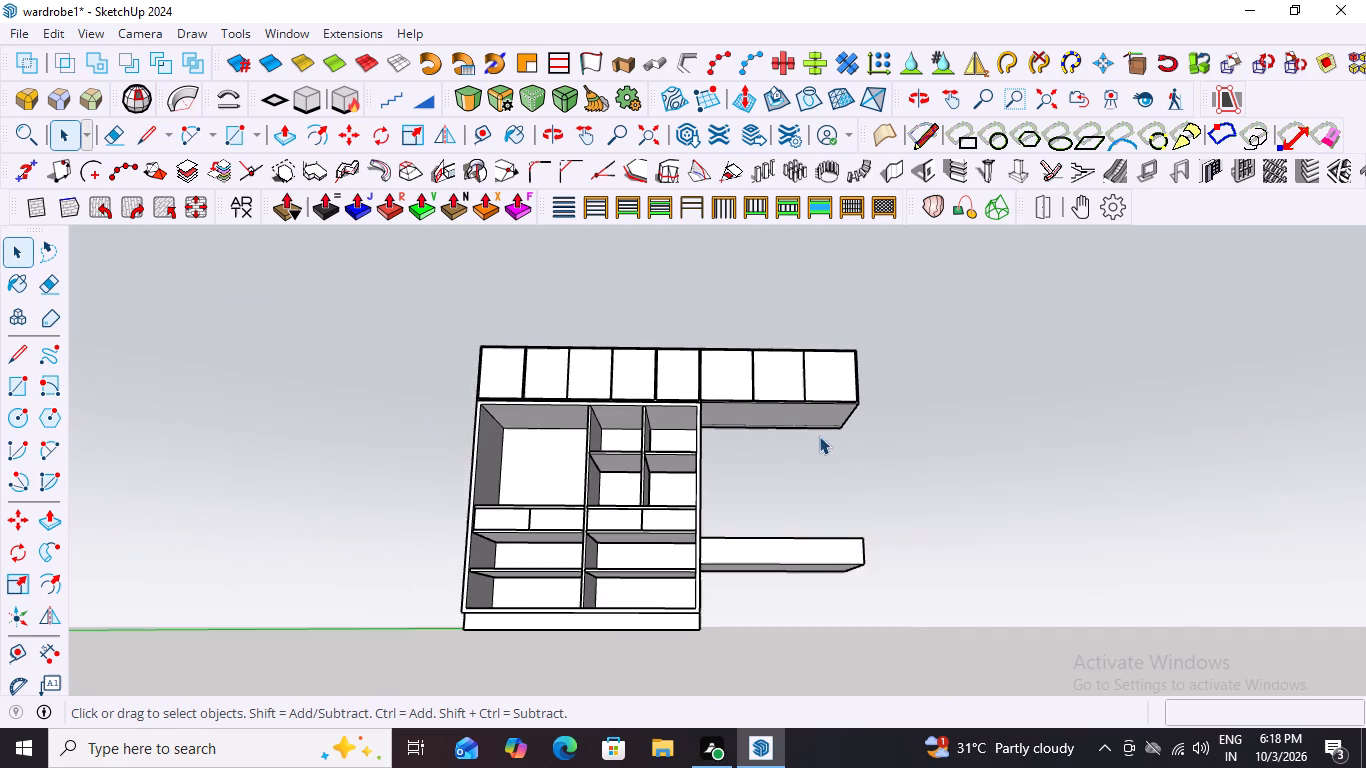
pyautogui.moveTo(819, 478); pyautogui.dragTo(827, 601, button='middle')
# Inside the raised box's group, copy the front face's top edge straight down by 1.5" to mark a top strip.
pyautogui.scroll(6, 772, 555)
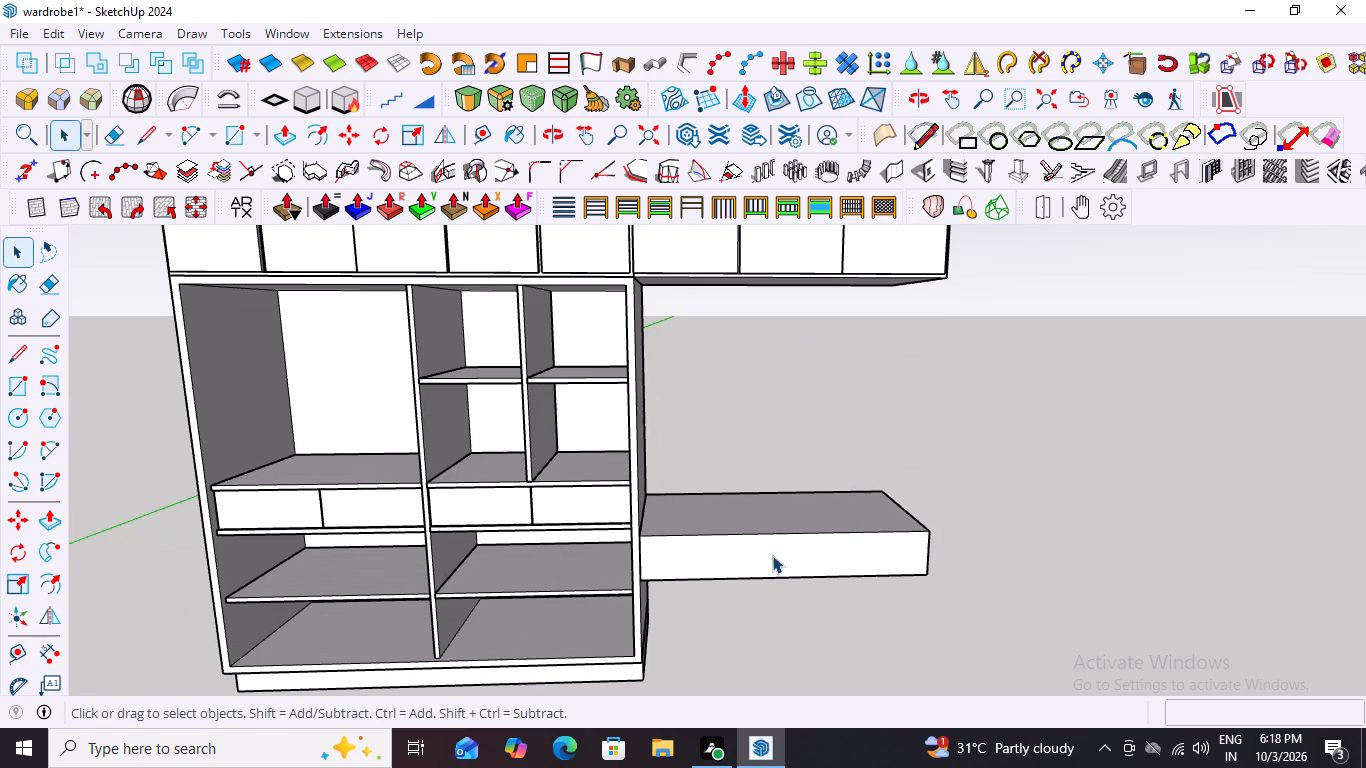
pyautogui.scroll(4, 811, 562)
pyautogui.doubleClick(856, 520)
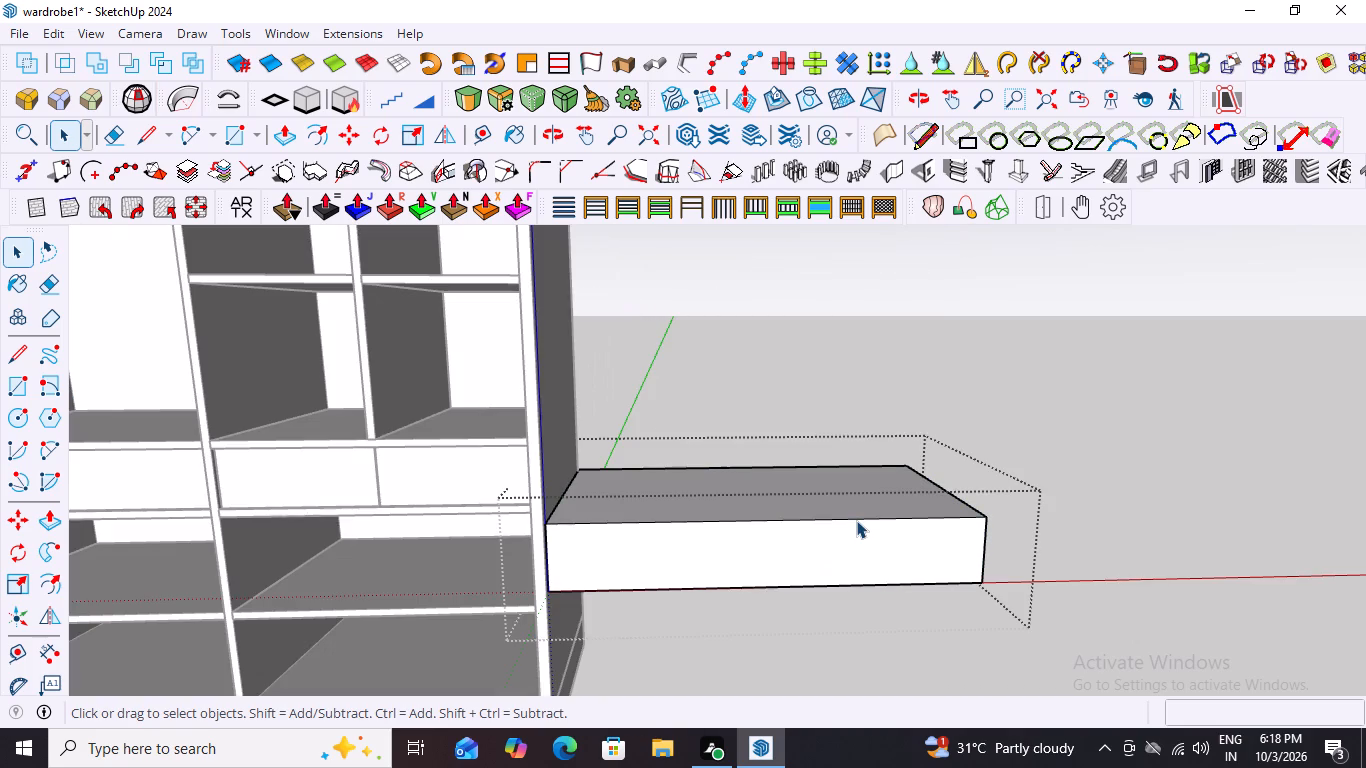
pyautogui.click(856, 520)
pyautogui.click(859, 518)
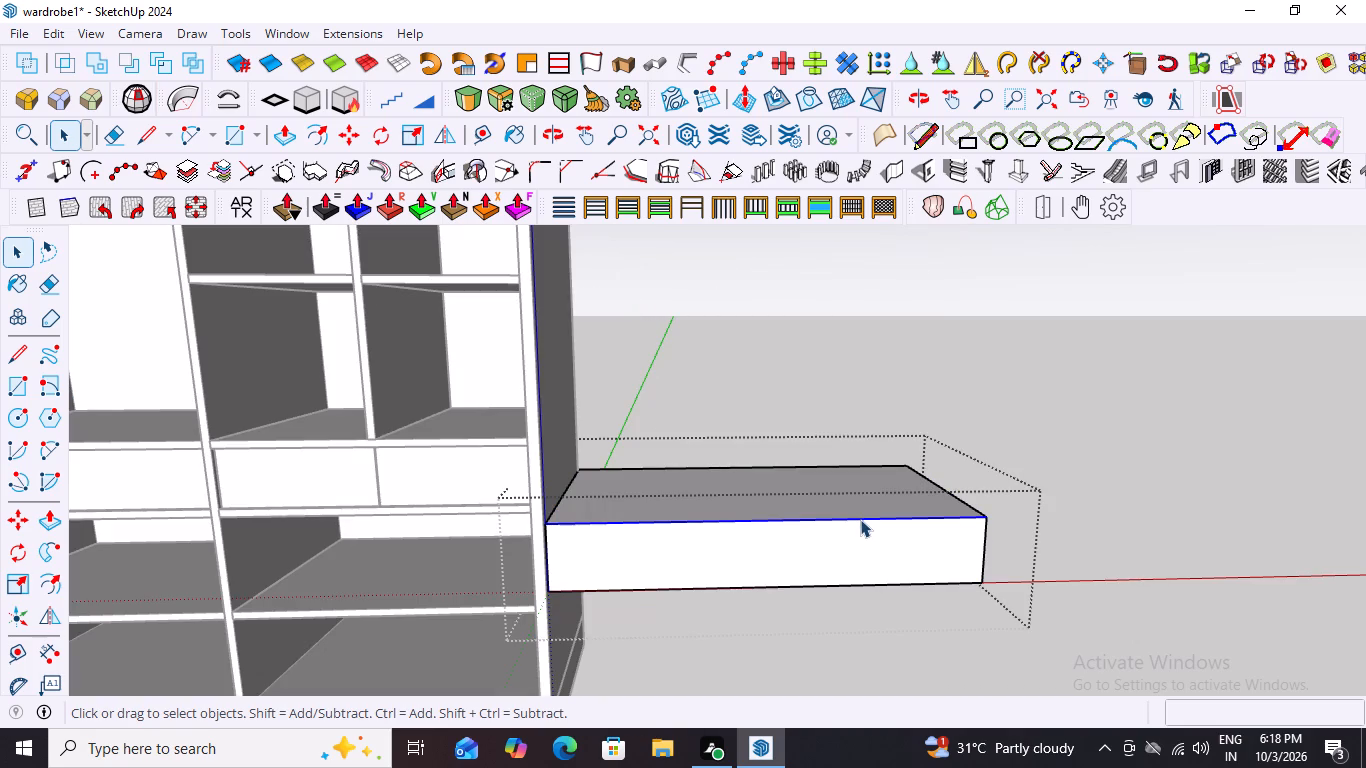
pyautogui.press('m')
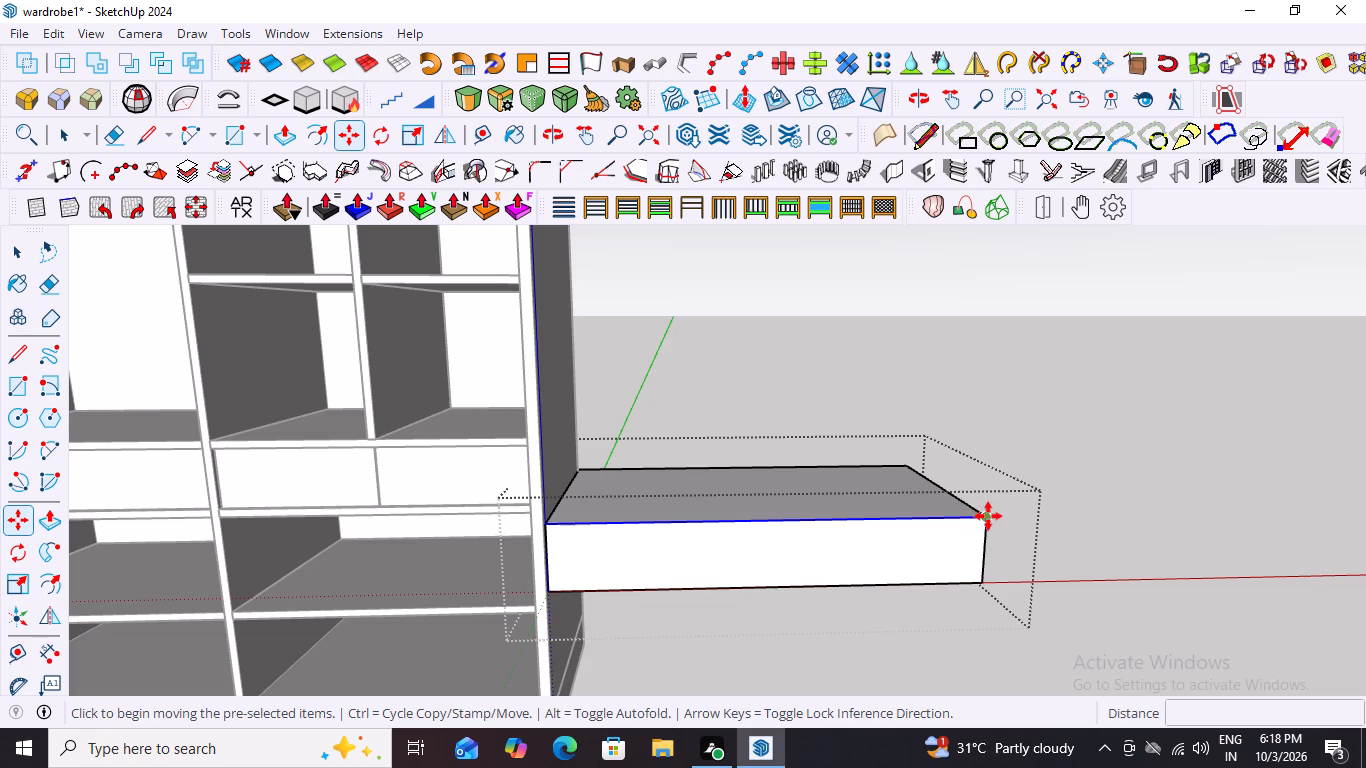
pyautogui.click(987, 518)
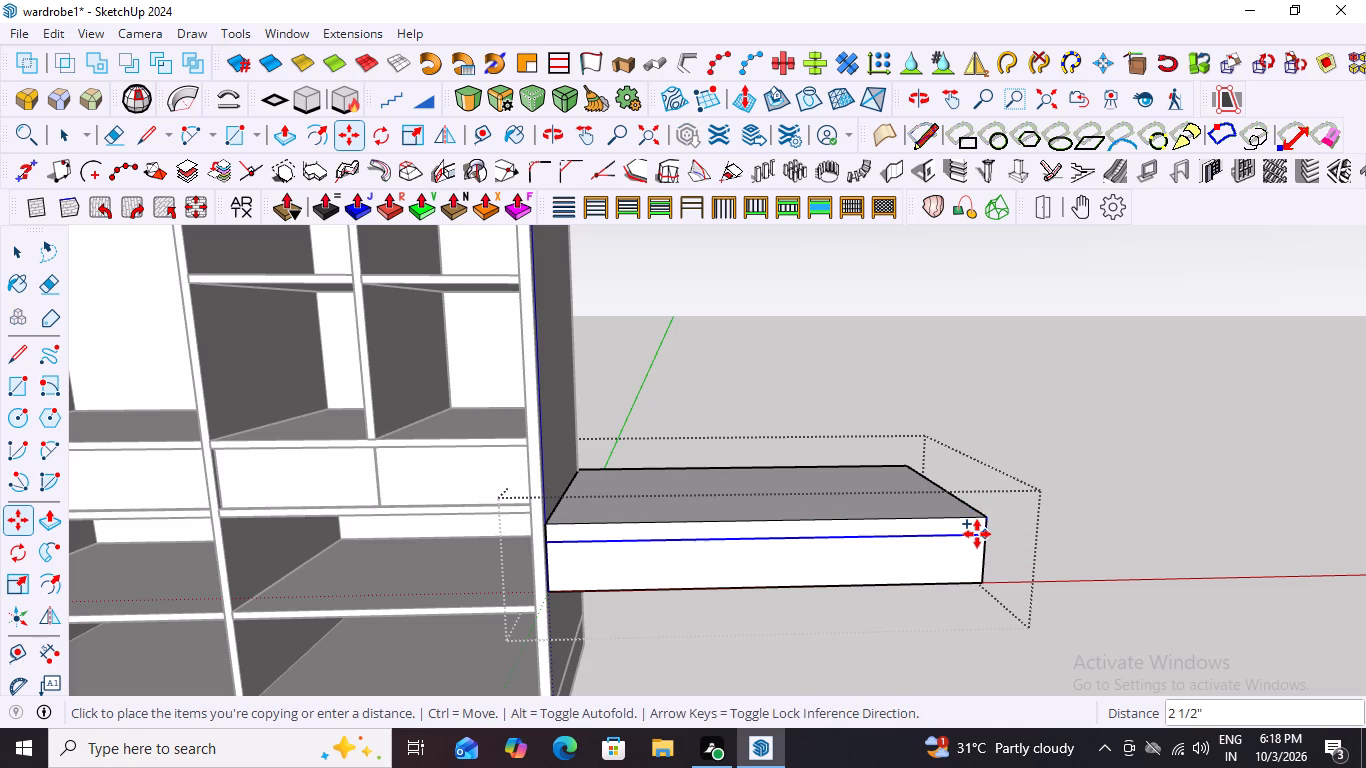
pyautogui.press('1')
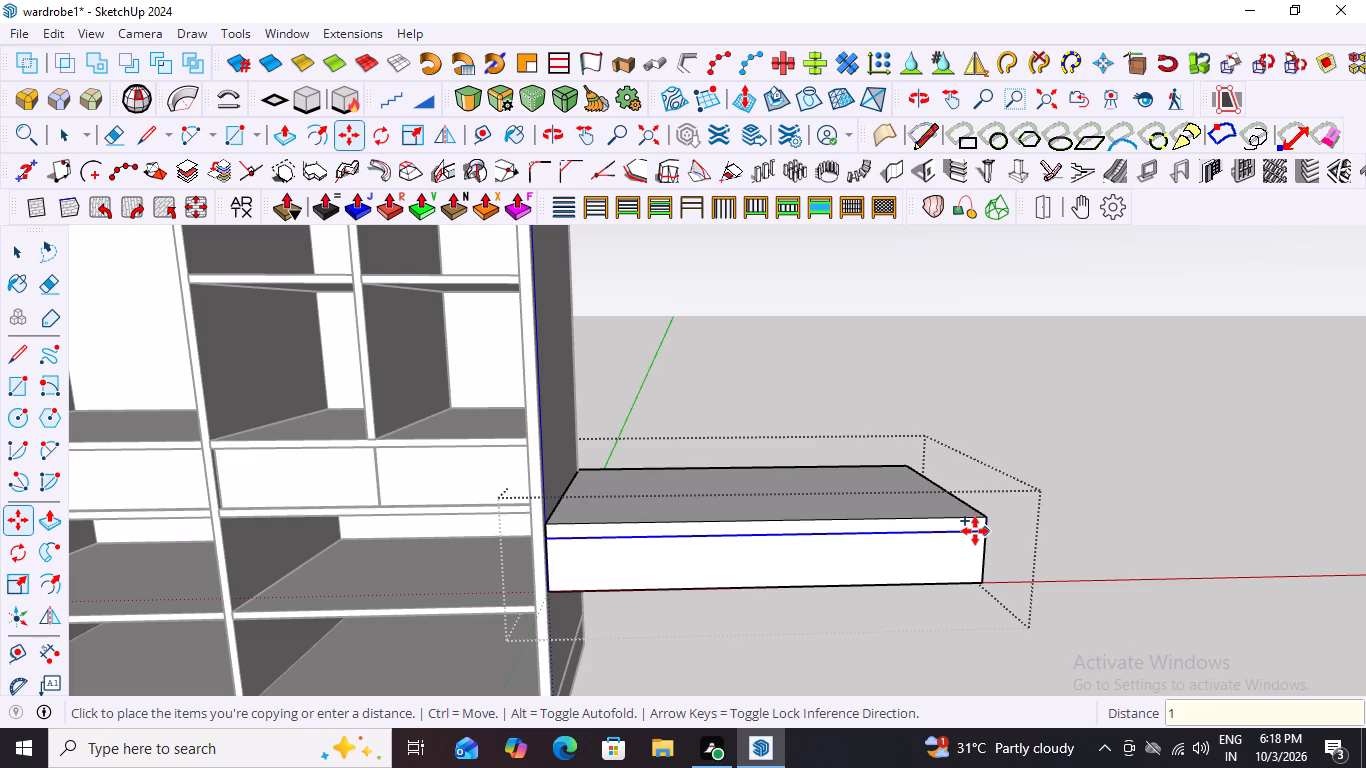
pyautogui.write('.5')
pyautogui.hotkey('shift', '"')
pyautogui.press('Return')
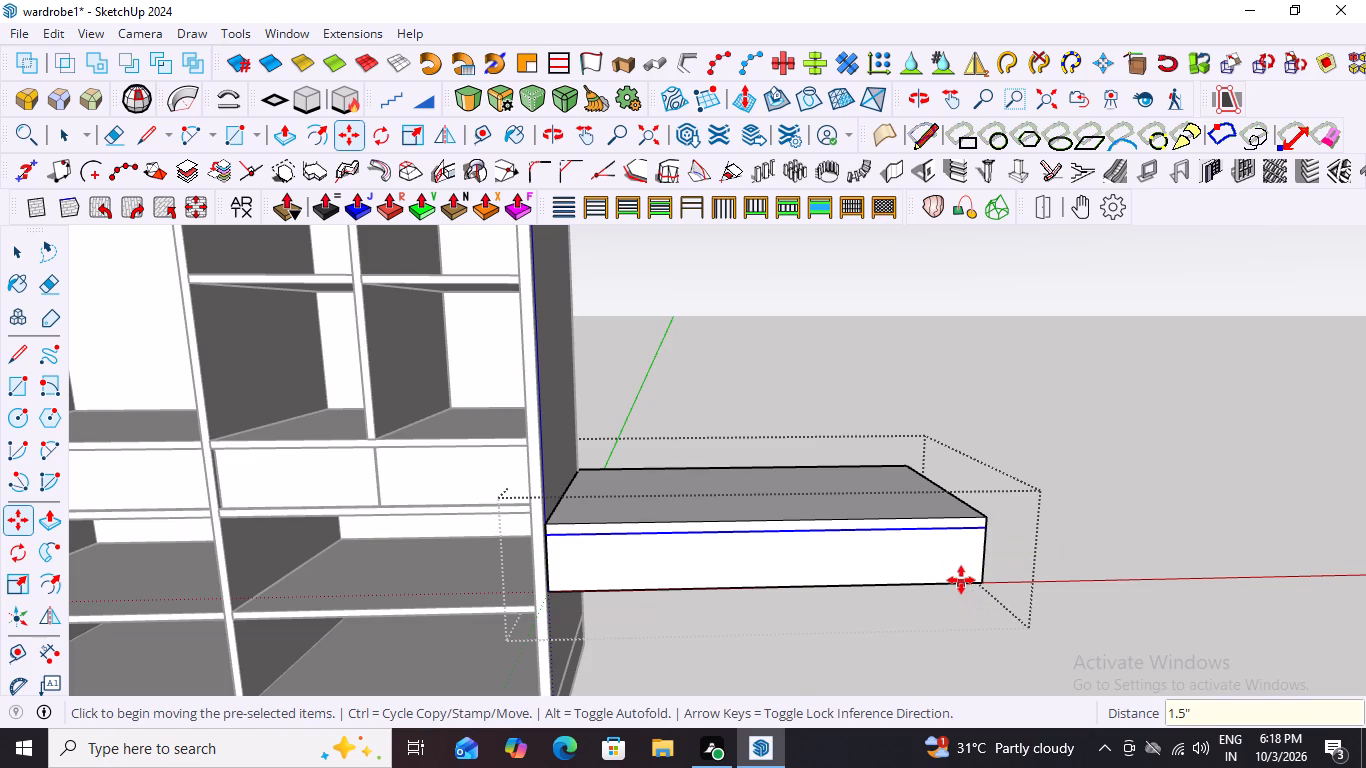
pyautogui.press('space')
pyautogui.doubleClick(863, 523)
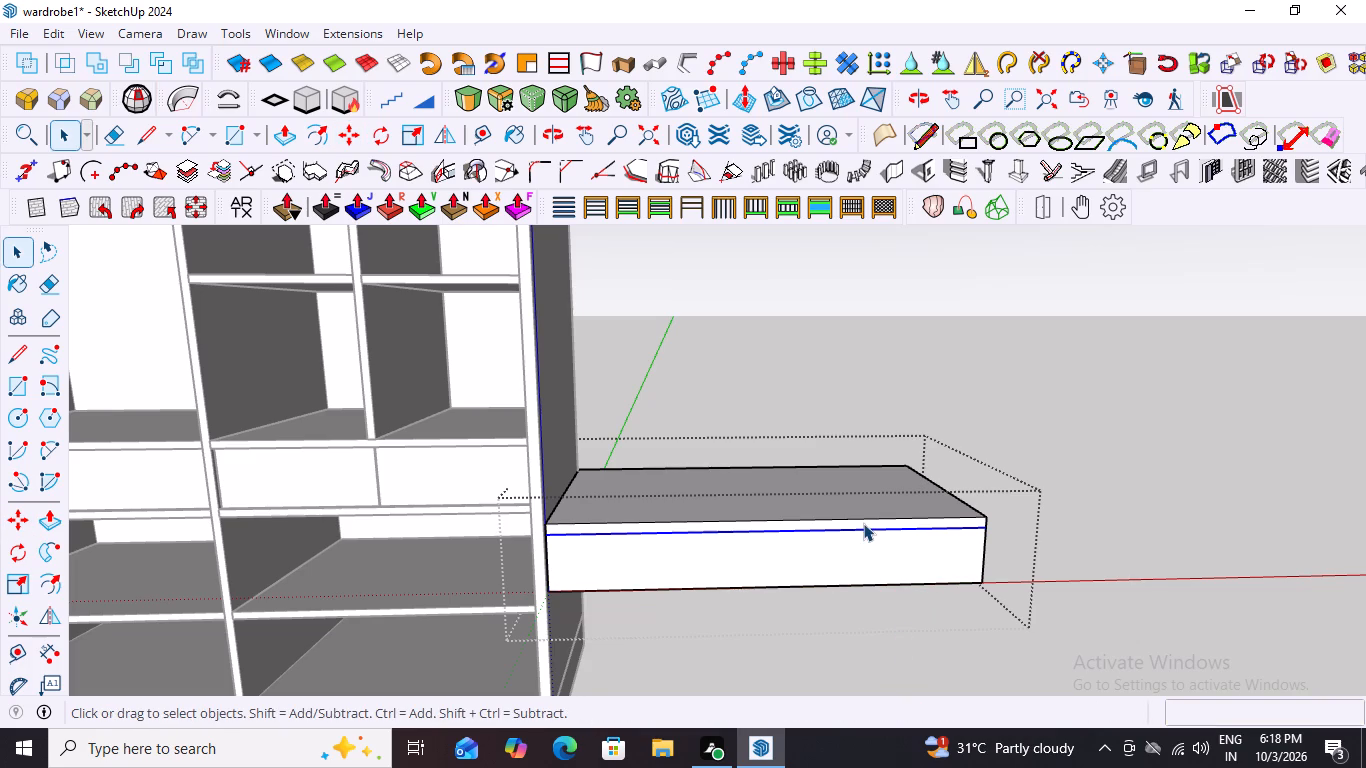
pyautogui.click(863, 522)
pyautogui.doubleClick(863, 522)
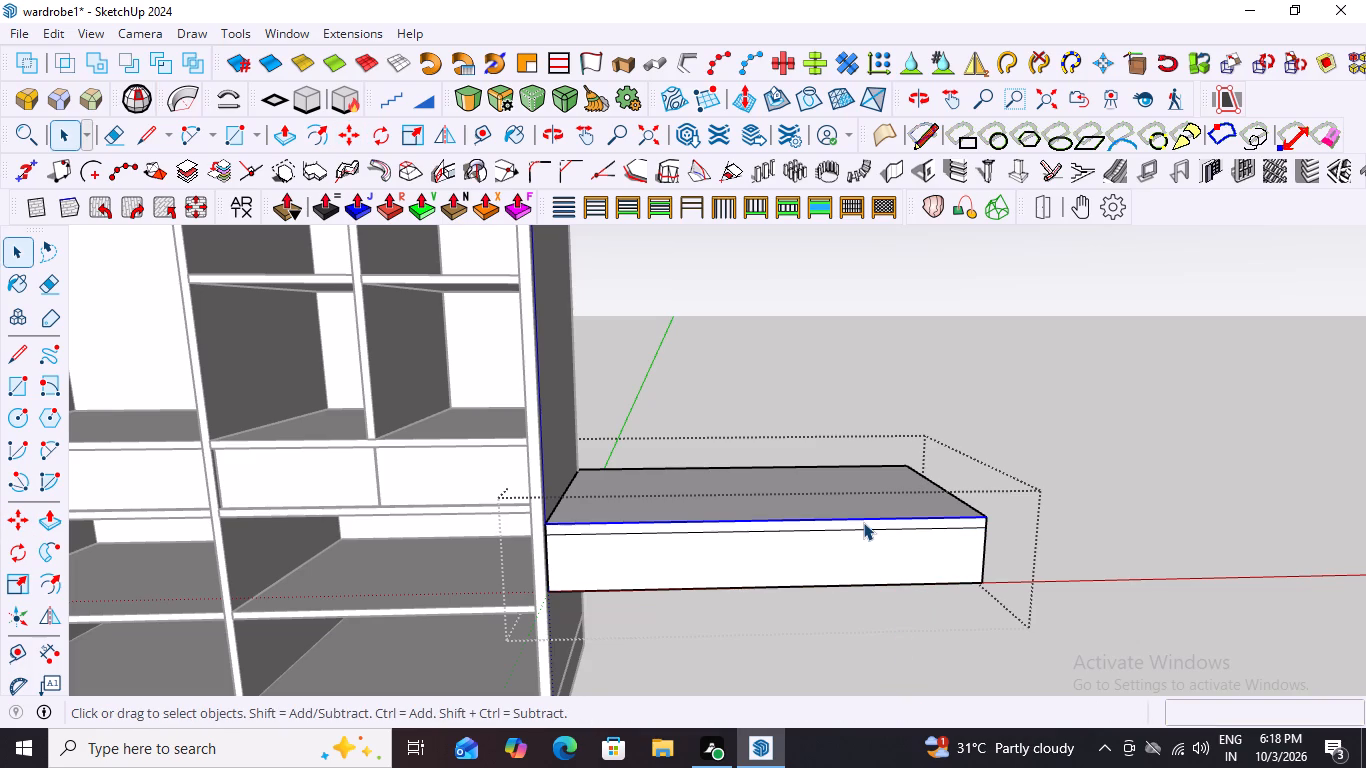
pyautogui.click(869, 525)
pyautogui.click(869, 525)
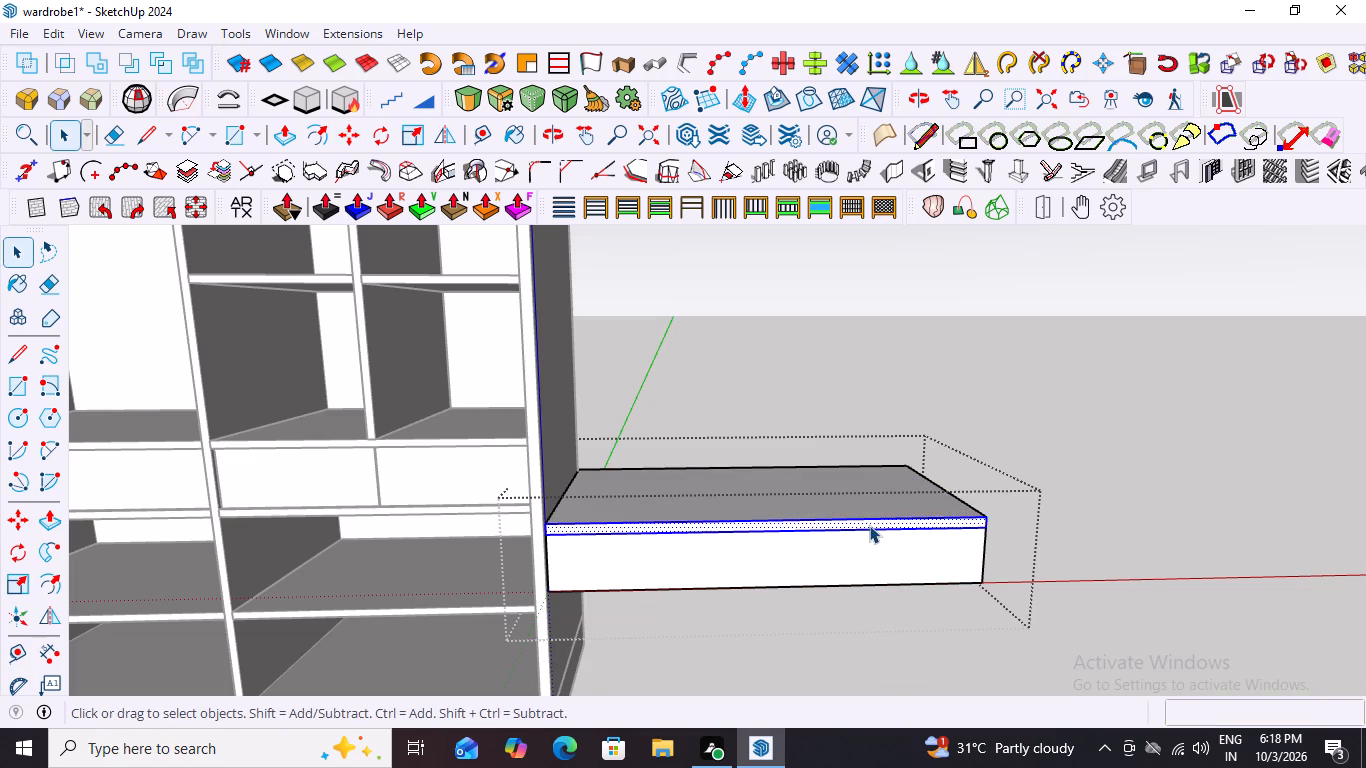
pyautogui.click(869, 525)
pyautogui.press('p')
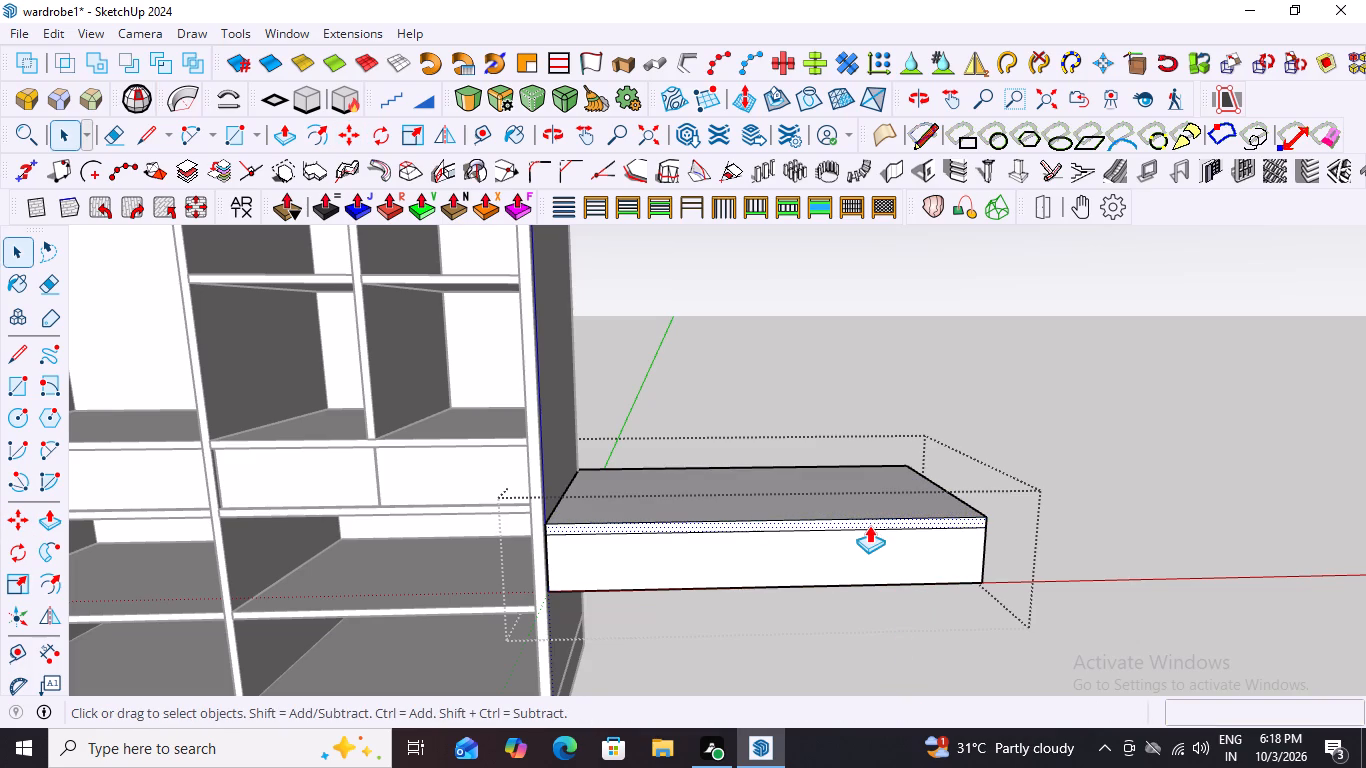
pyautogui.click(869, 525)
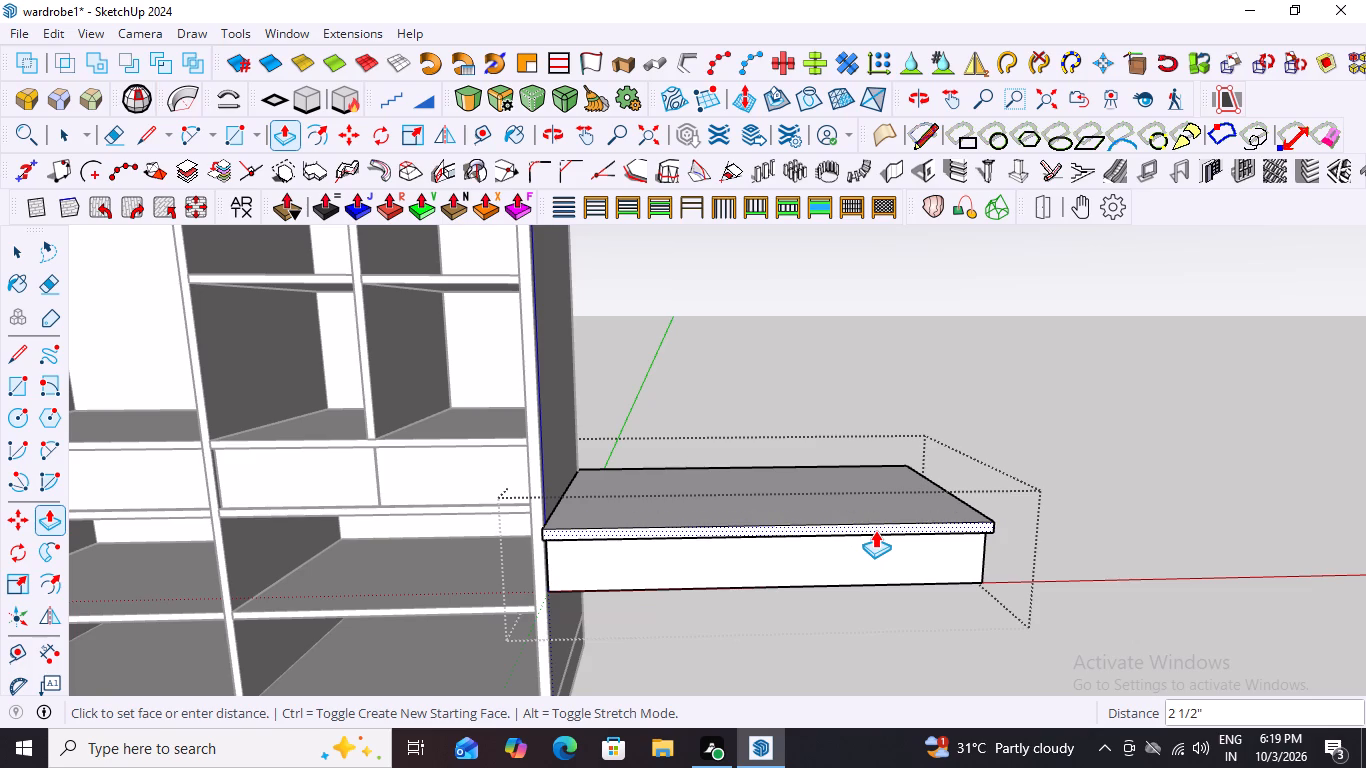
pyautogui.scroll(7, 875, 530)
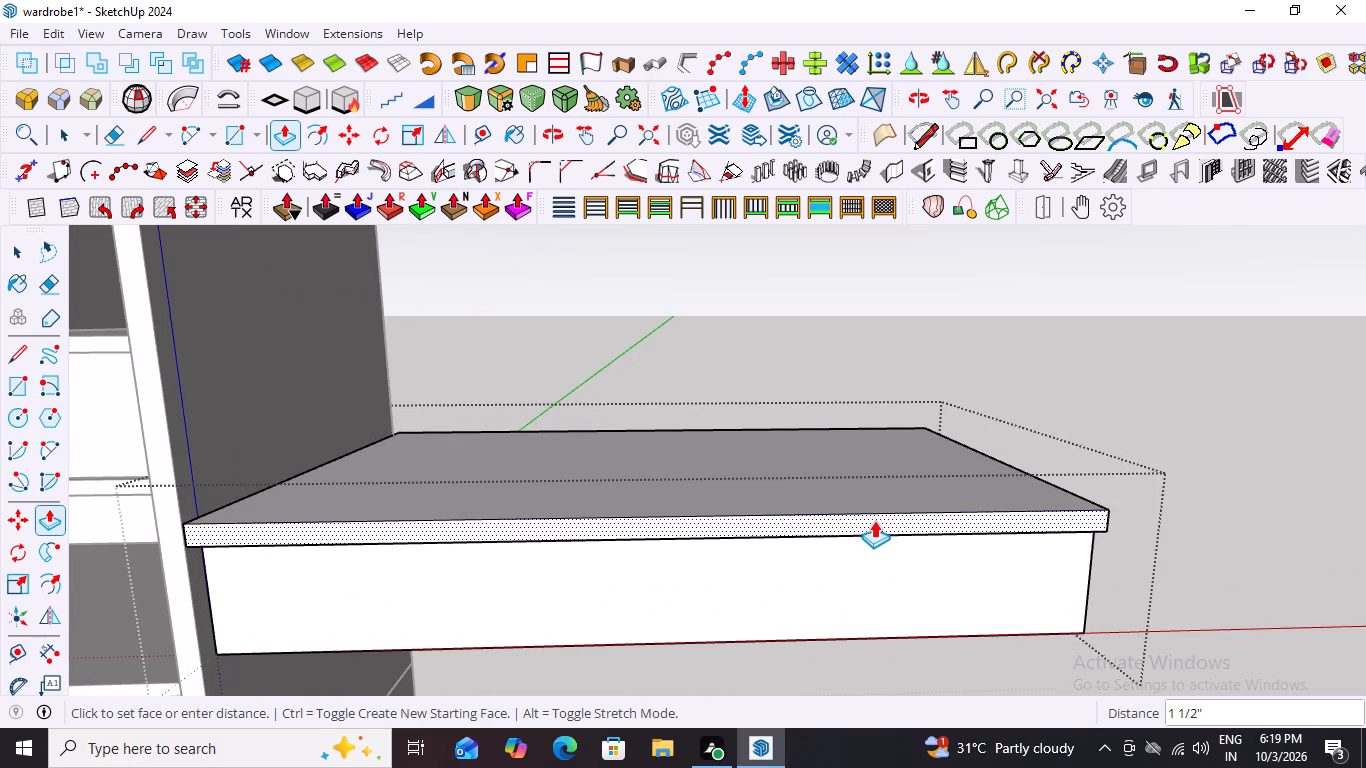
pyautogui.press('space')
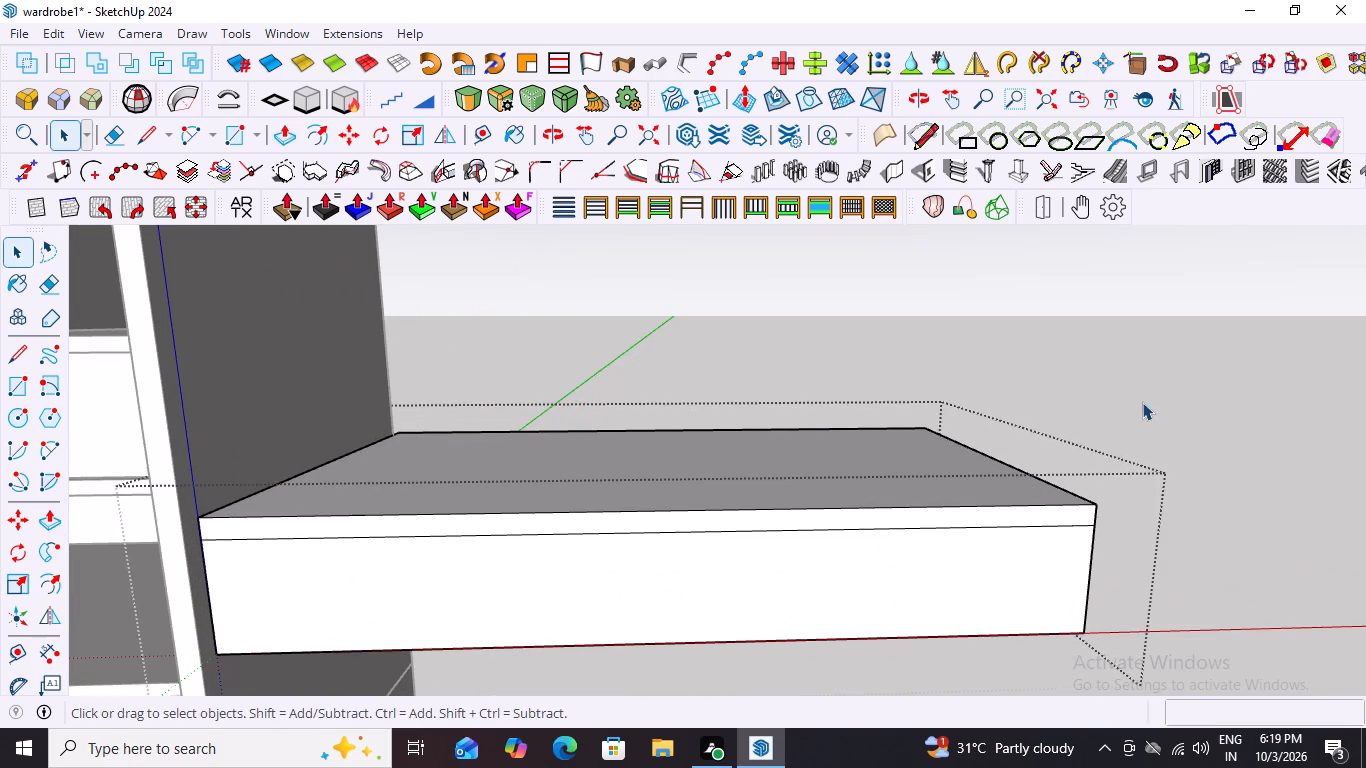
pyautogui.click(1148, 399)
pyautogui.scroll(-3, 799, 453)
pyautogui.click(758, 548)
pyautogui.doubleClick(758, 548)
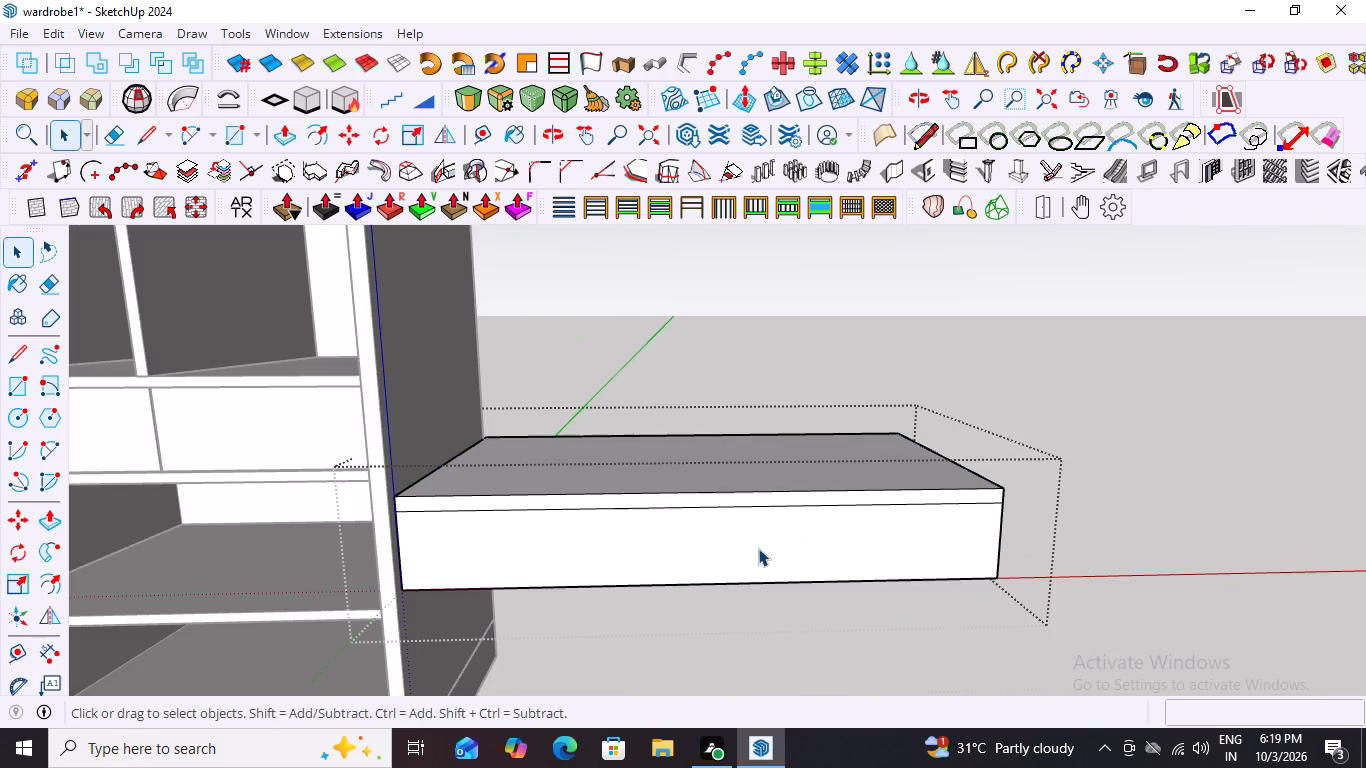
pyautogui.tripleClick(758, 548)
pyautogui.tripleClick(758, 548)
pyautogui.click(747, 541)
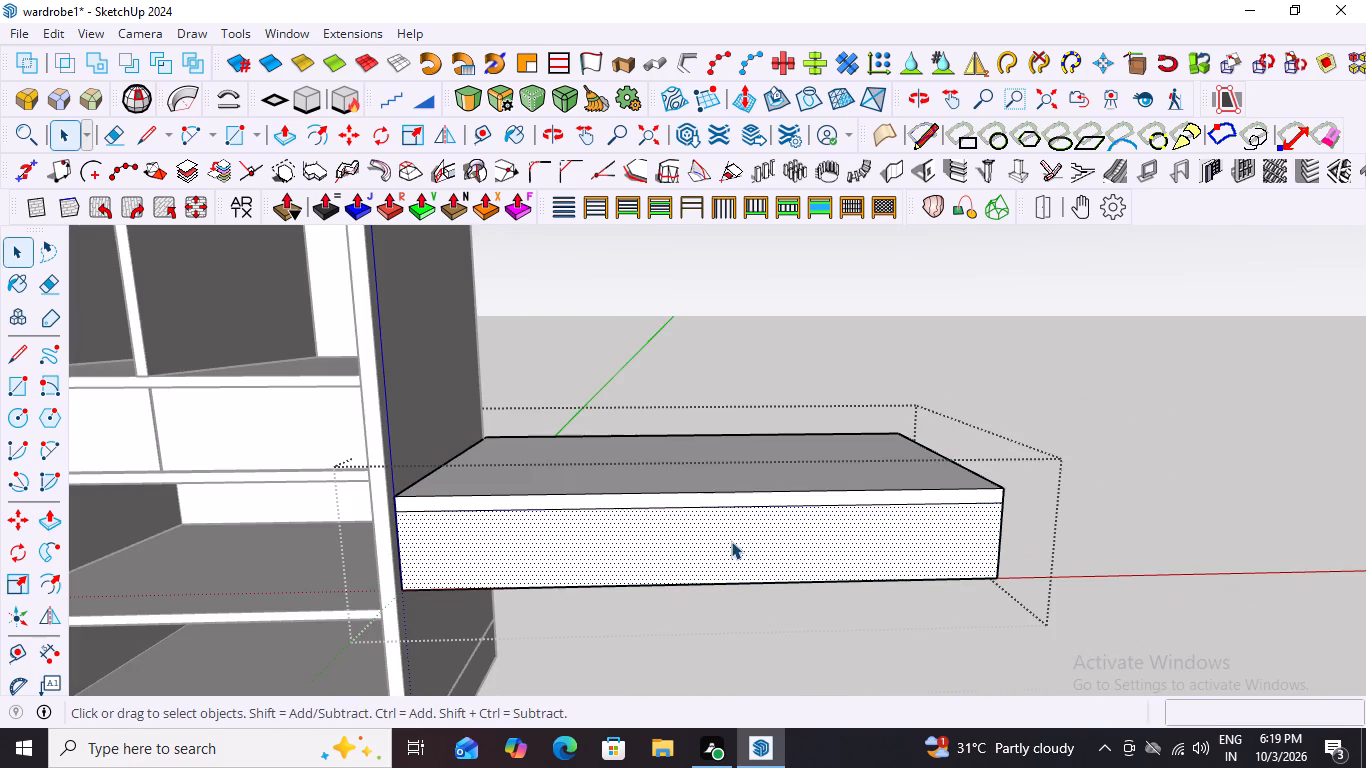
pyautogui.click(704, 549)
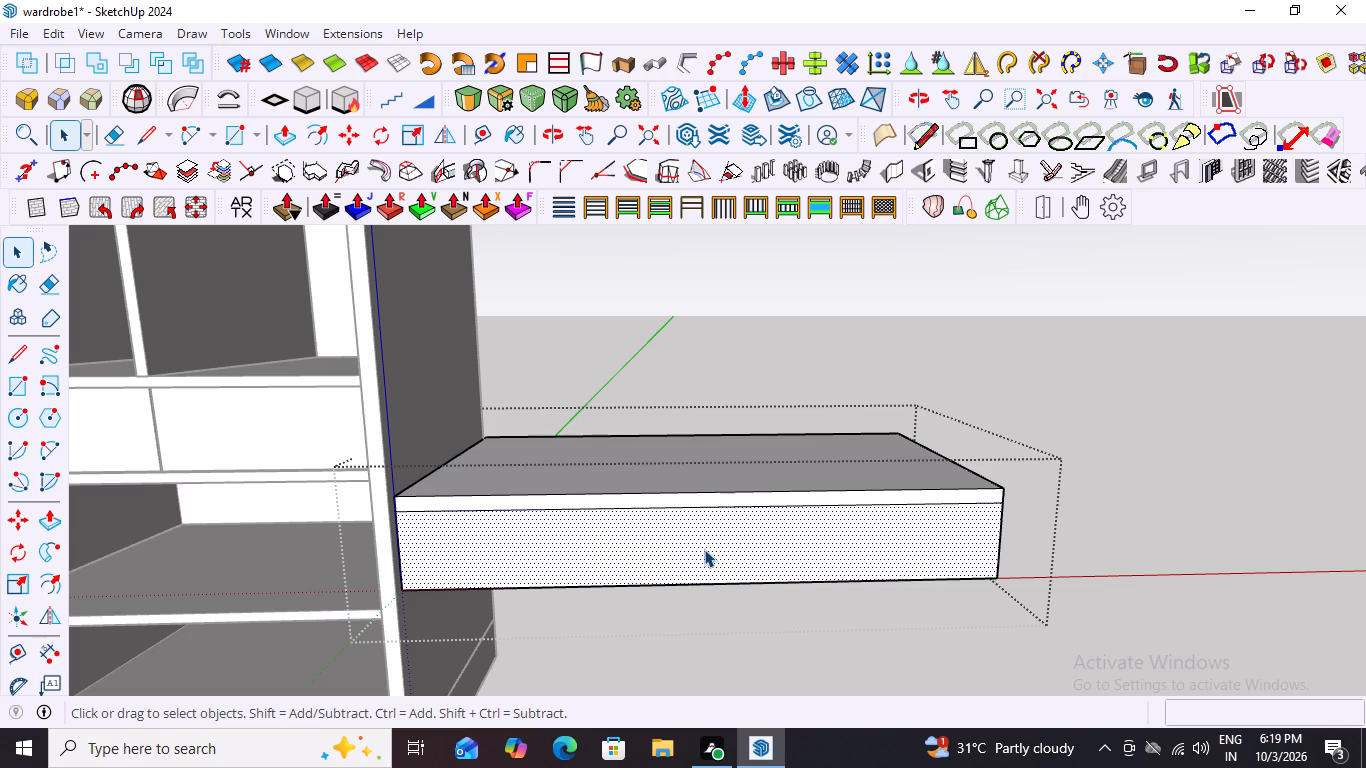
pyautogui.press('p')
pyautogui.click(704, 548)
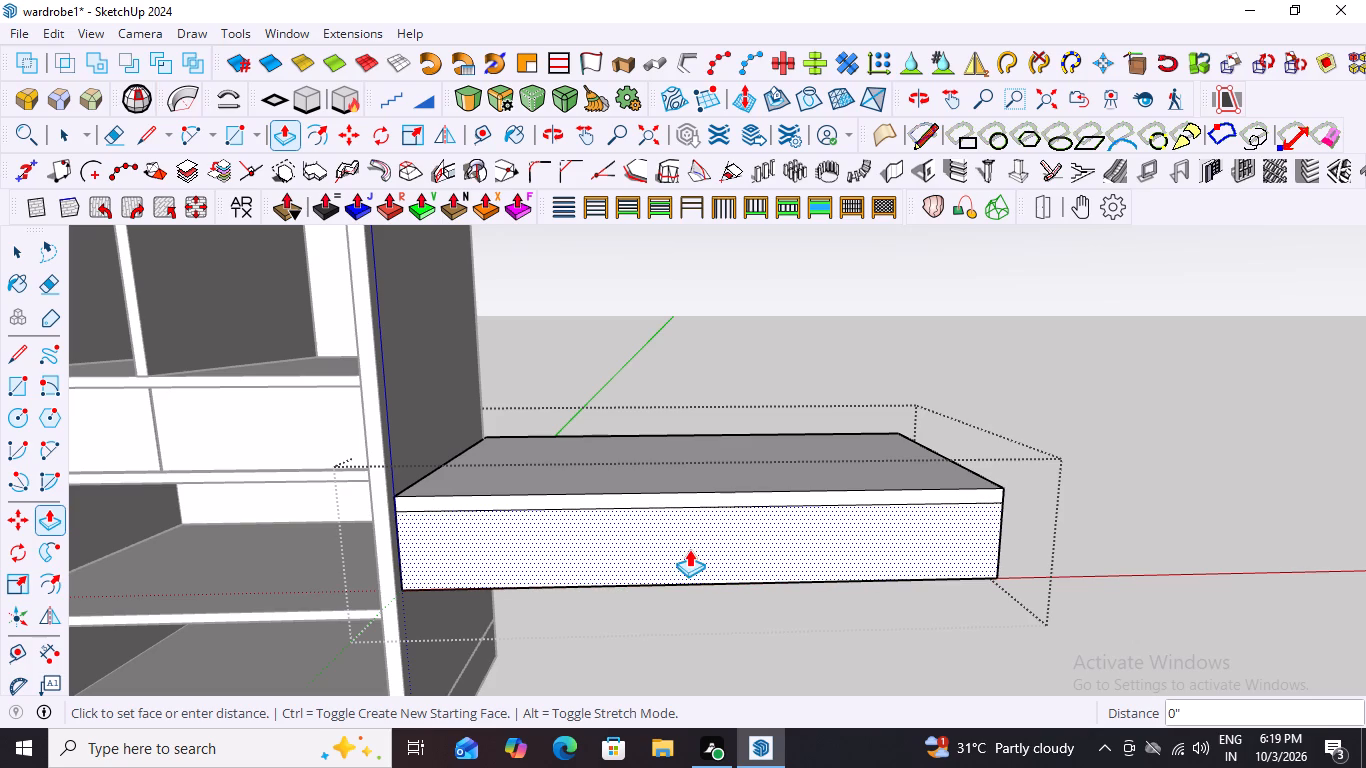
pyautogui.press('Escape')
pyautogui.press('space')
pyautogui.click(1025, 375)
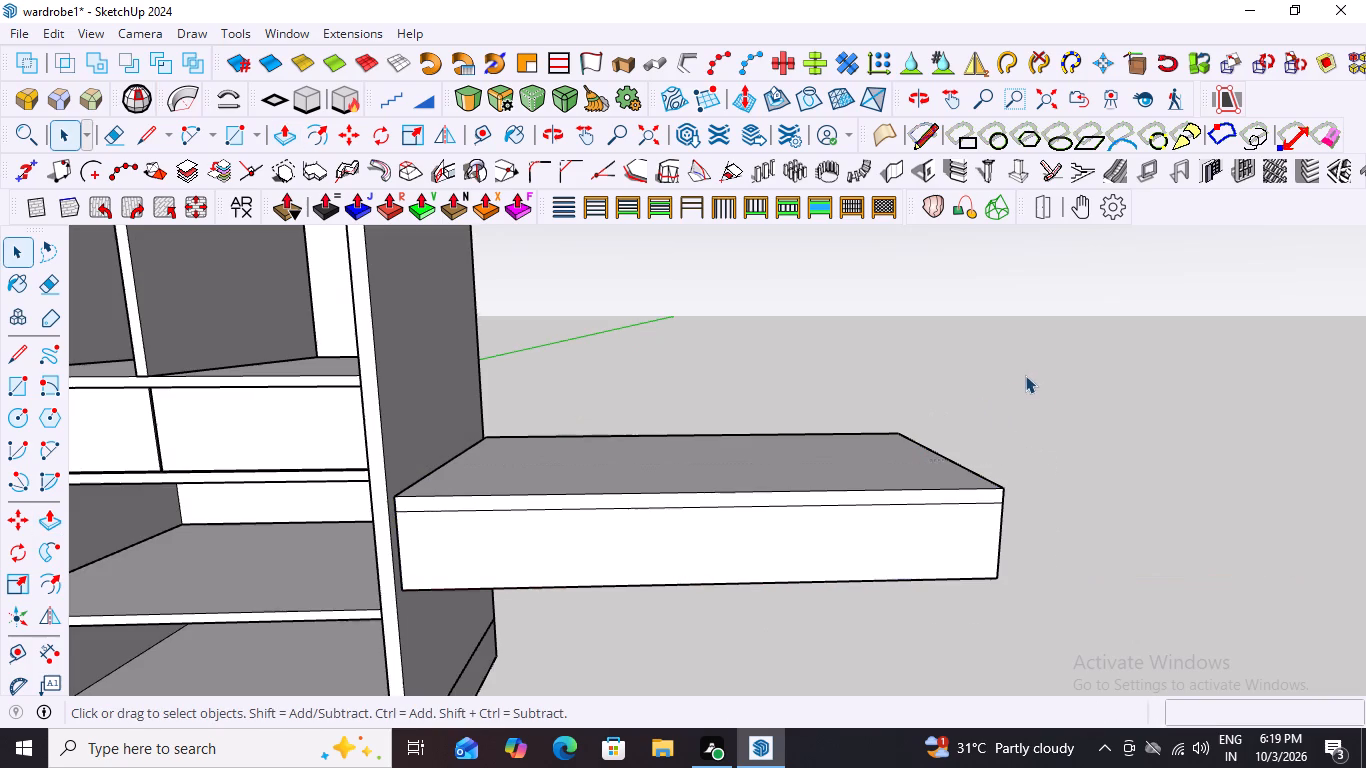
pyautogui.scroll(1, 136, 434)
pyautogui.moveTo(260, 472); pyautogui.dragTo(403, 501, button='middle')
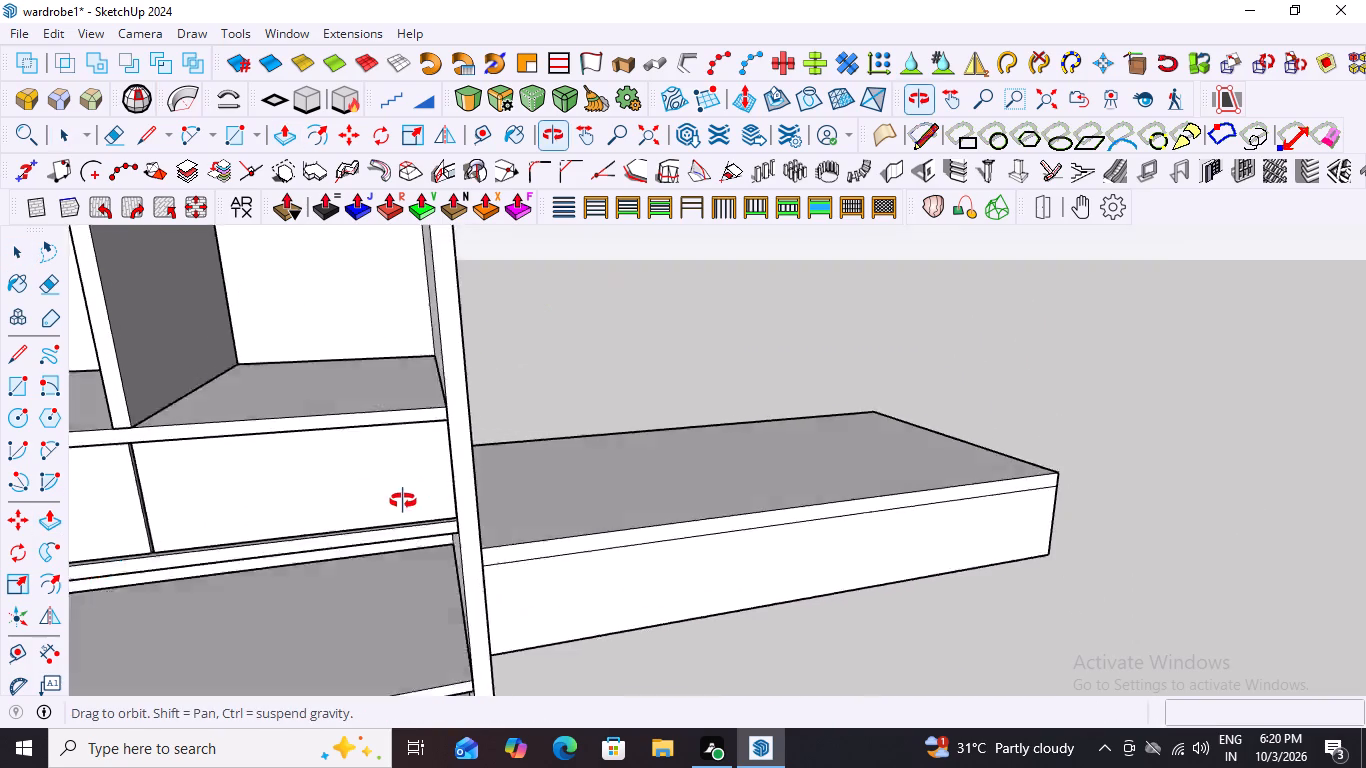
# Examine the wardrobe's drawer row and the raised box's front strip, close up and within the whole unit.
pyautogui.moveTo(403, 501); pyautogui.dragTo(423, 502, button='middle')
pyautogui.scroll(4, 263, 547)
pyautogui.scroll(3, 340, 584)
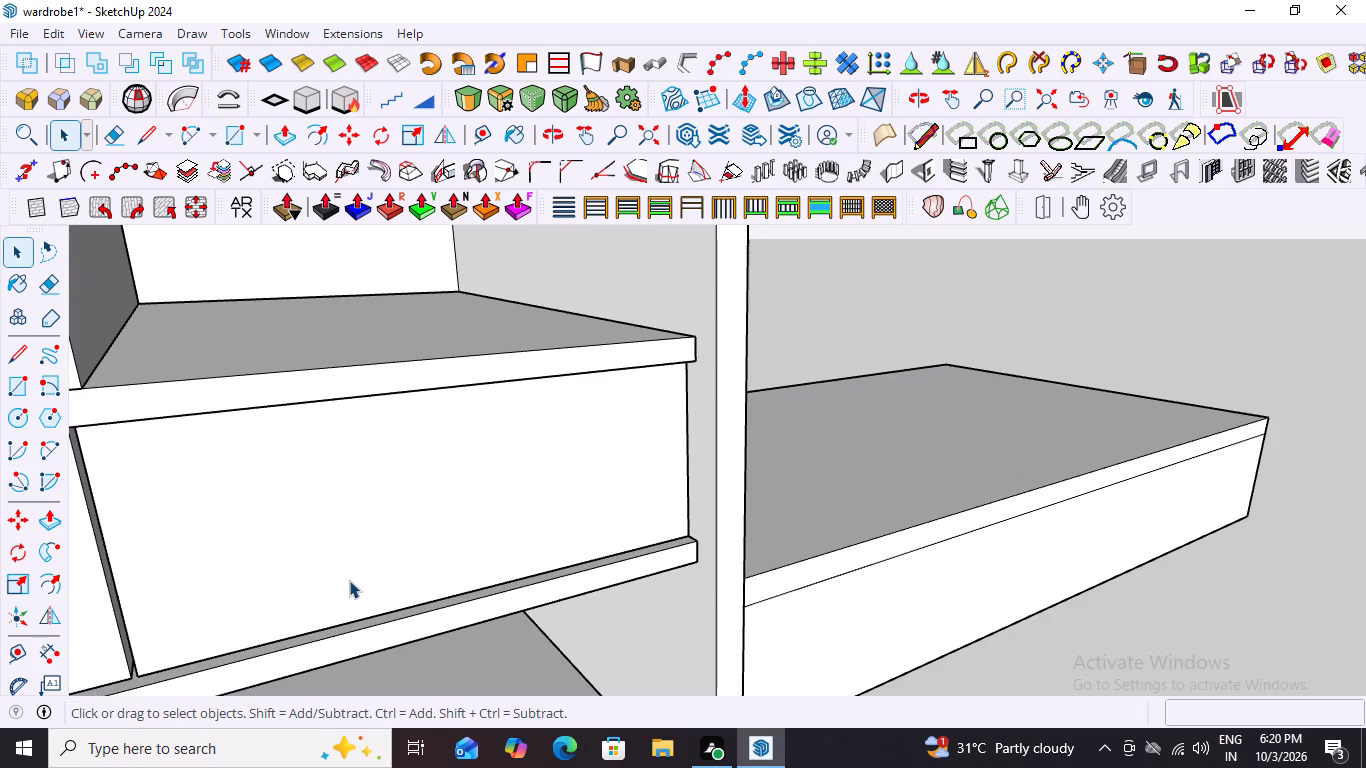
pyautogui.scroll(-14, 378, 533)
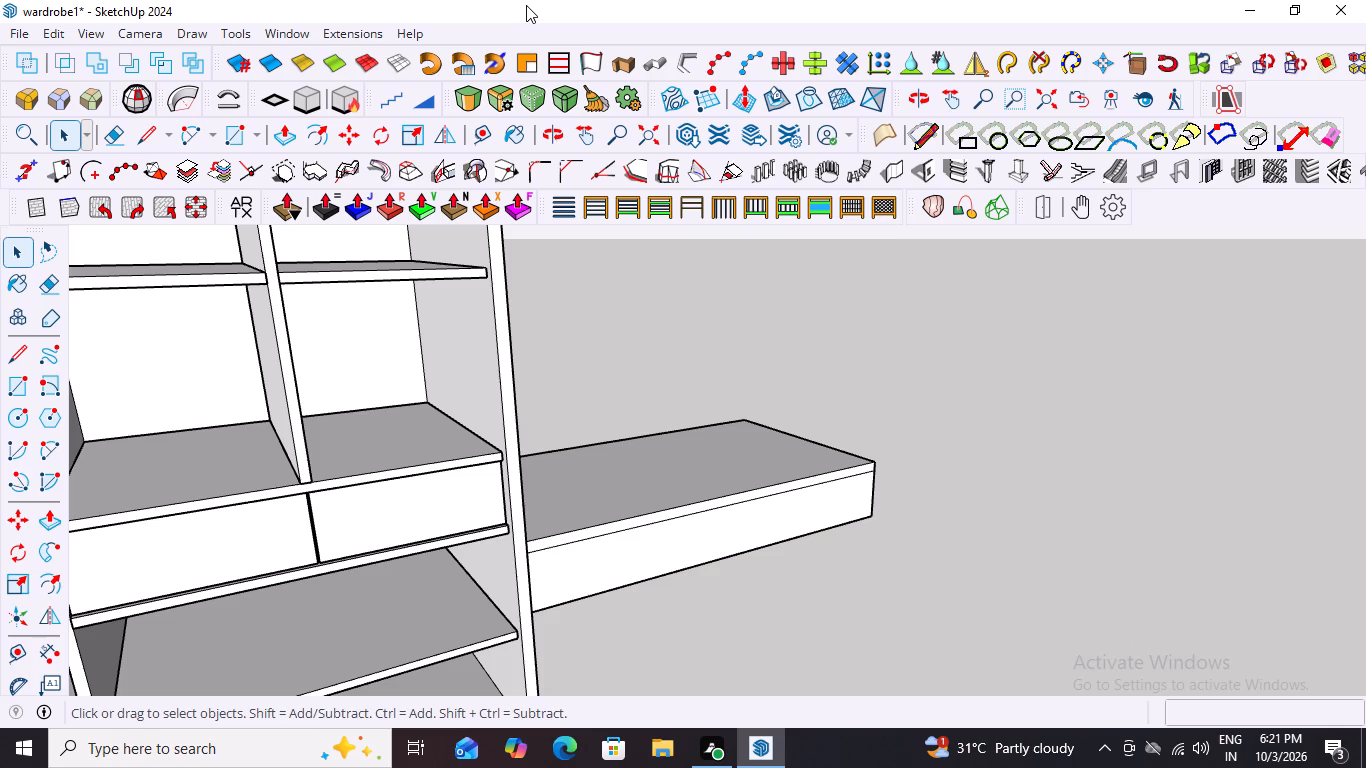
pyautogui.press('0')
pyautogui.scroll(-1, 892, 0)
pyautogui.scroll(-11, 747, 454)
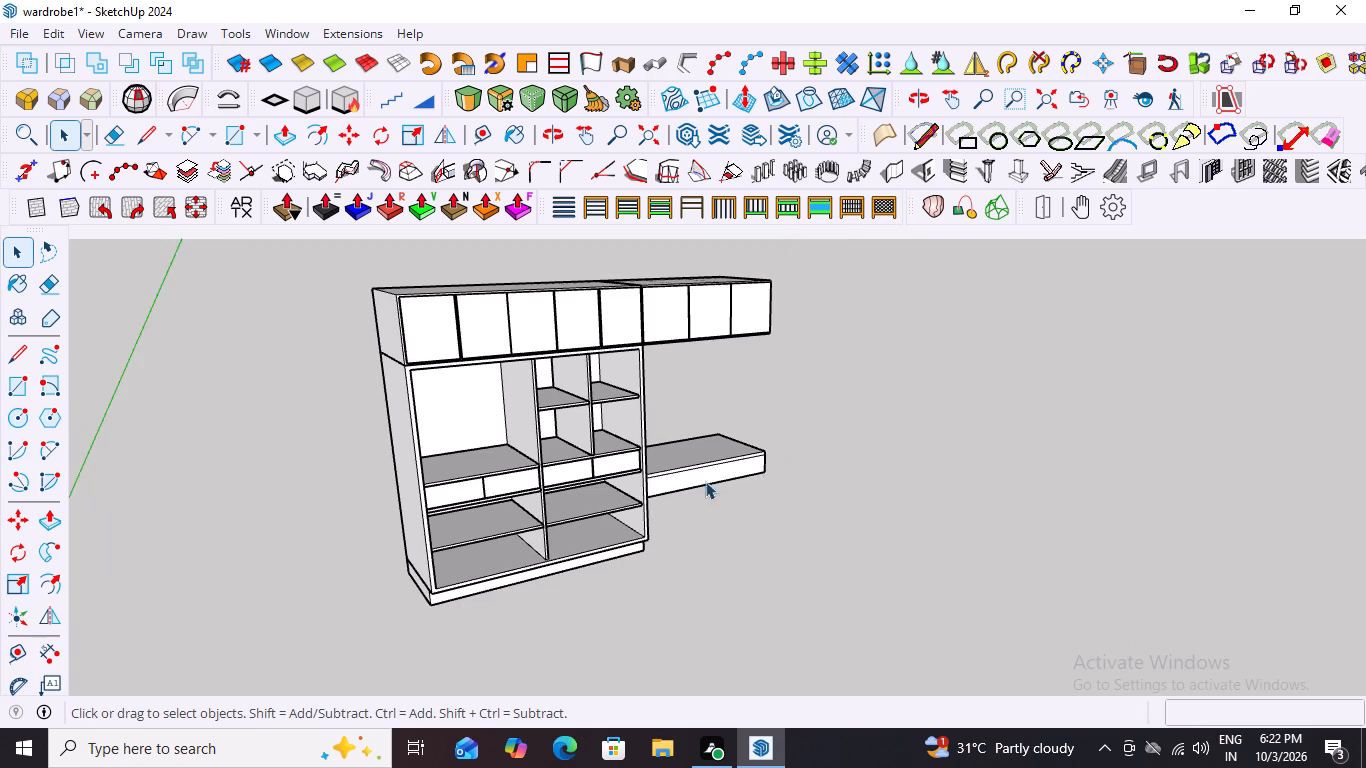
pyautogui.scroll(-1, 611, 489)
pyautogui.moveTo(733, 420); pyautogui.dragTo(499, 462, button='middle')
pyautogui.scroll(3, 741, 457)
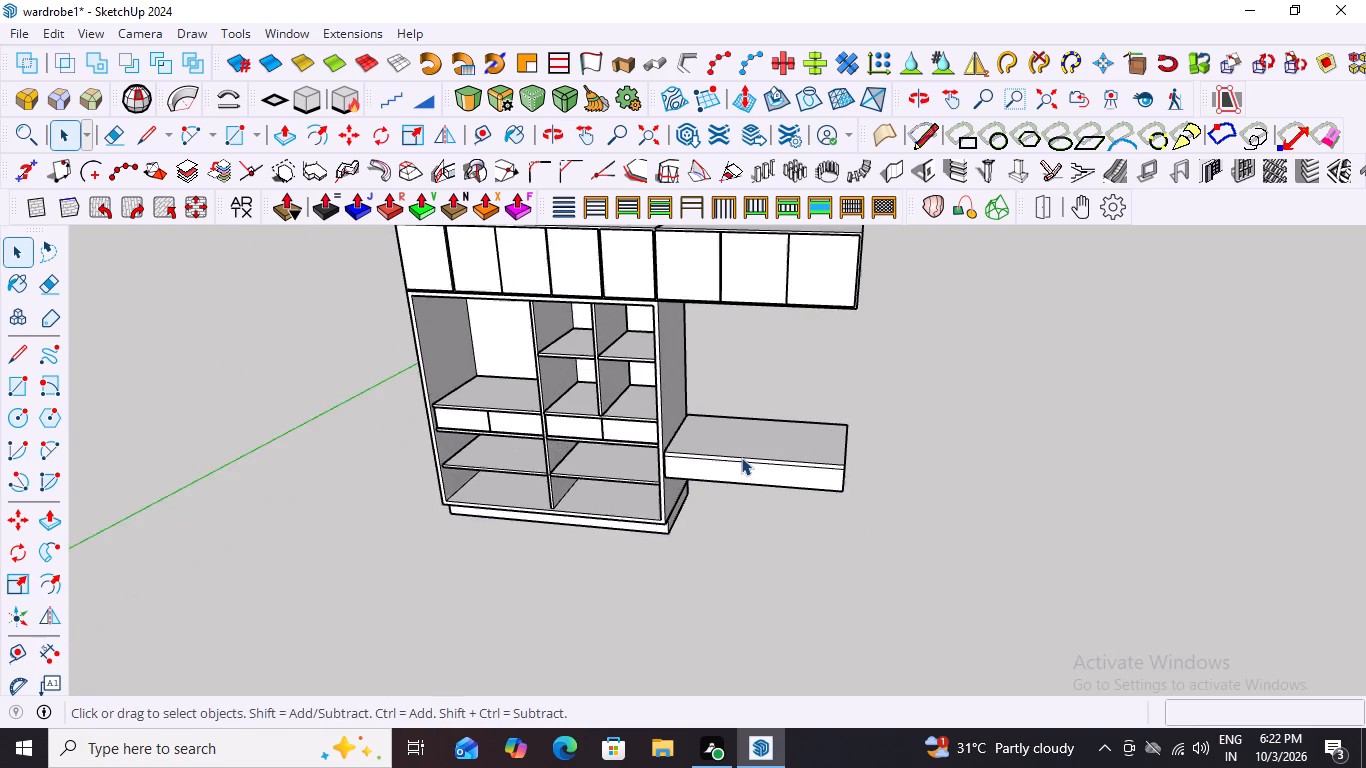
pyautogui.scroll(4, 741, 457)
pyautogui.moveTo(732, 488); pyautogui.dragTo(796, 492, button='middle')
pyautogui.scroll(3, 486, 482)
pyautogui.moveTo(501, 477); pyautogui.dragTo(583, 424, button='middle')
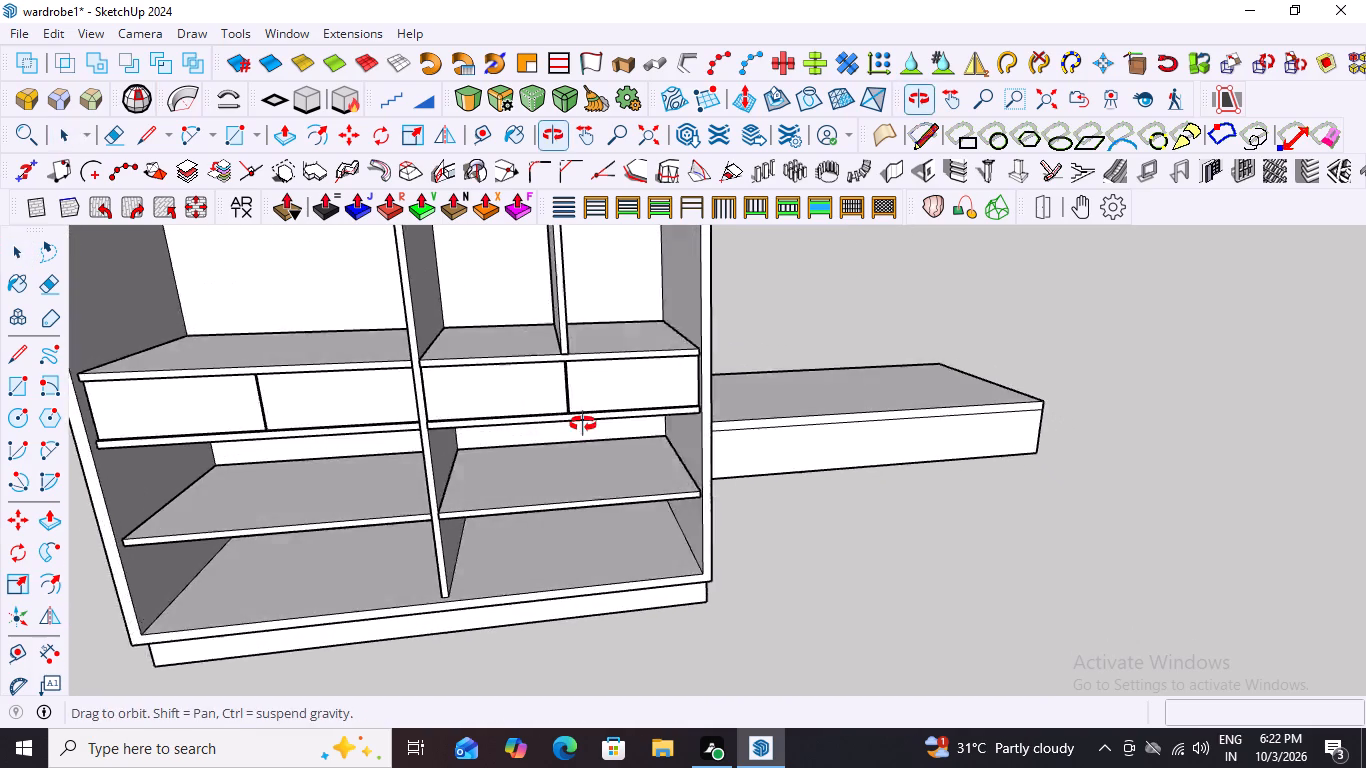
pyautogui.moveTo(583, 424); pyautogui.dragTo(584, 422, button='middle')
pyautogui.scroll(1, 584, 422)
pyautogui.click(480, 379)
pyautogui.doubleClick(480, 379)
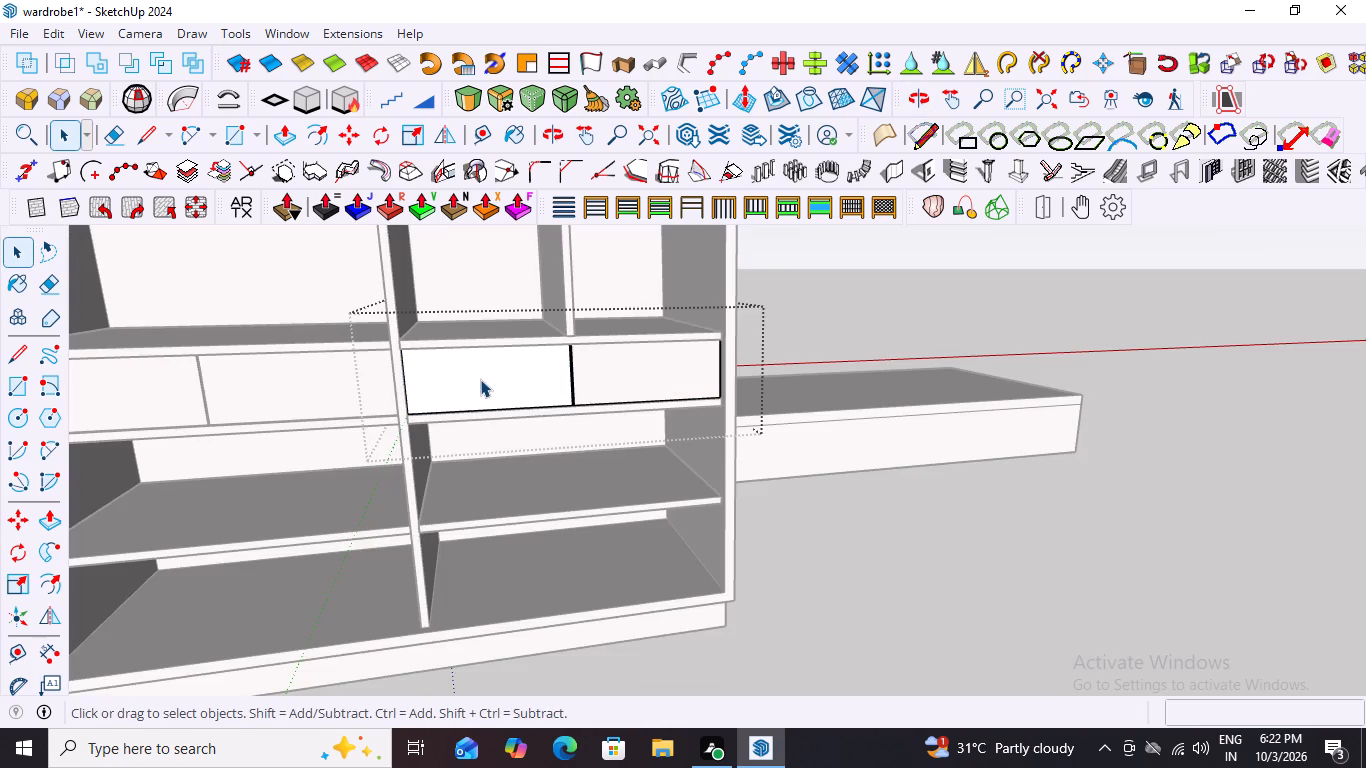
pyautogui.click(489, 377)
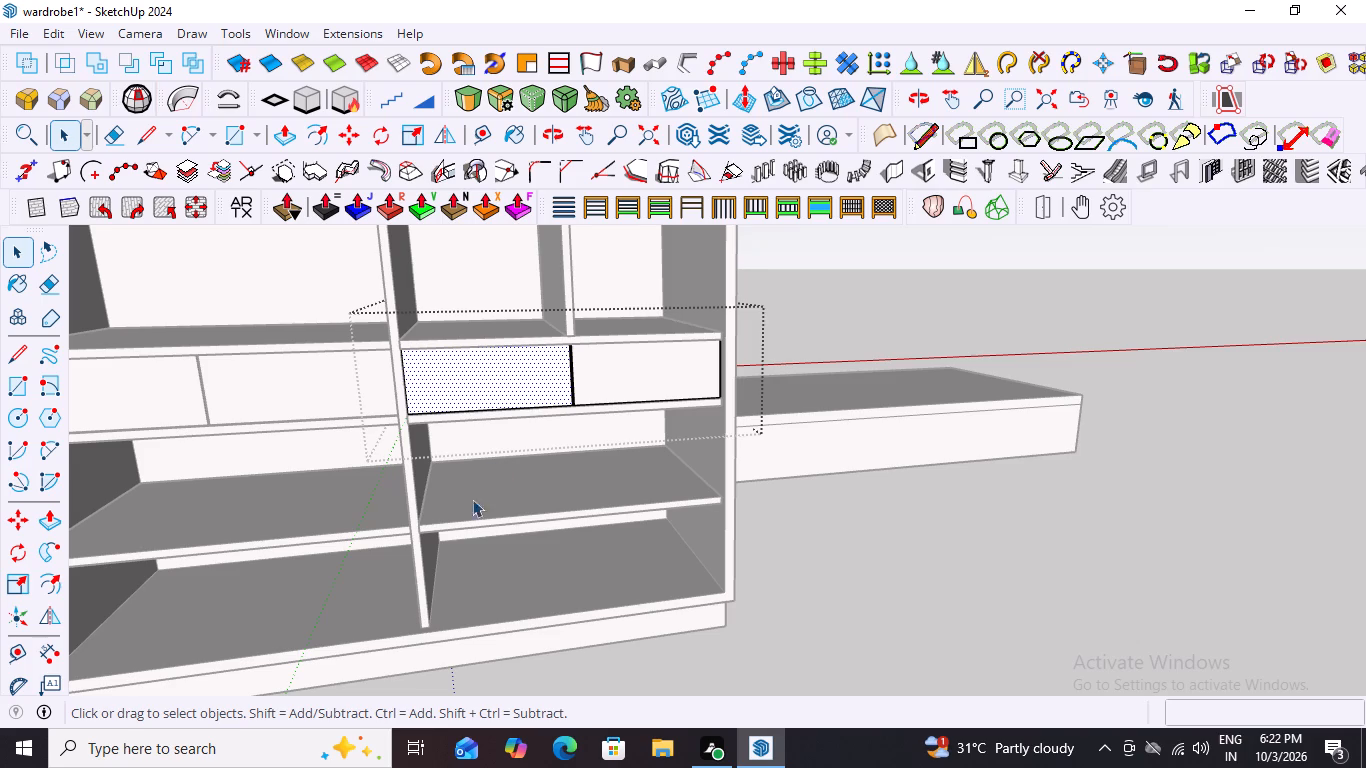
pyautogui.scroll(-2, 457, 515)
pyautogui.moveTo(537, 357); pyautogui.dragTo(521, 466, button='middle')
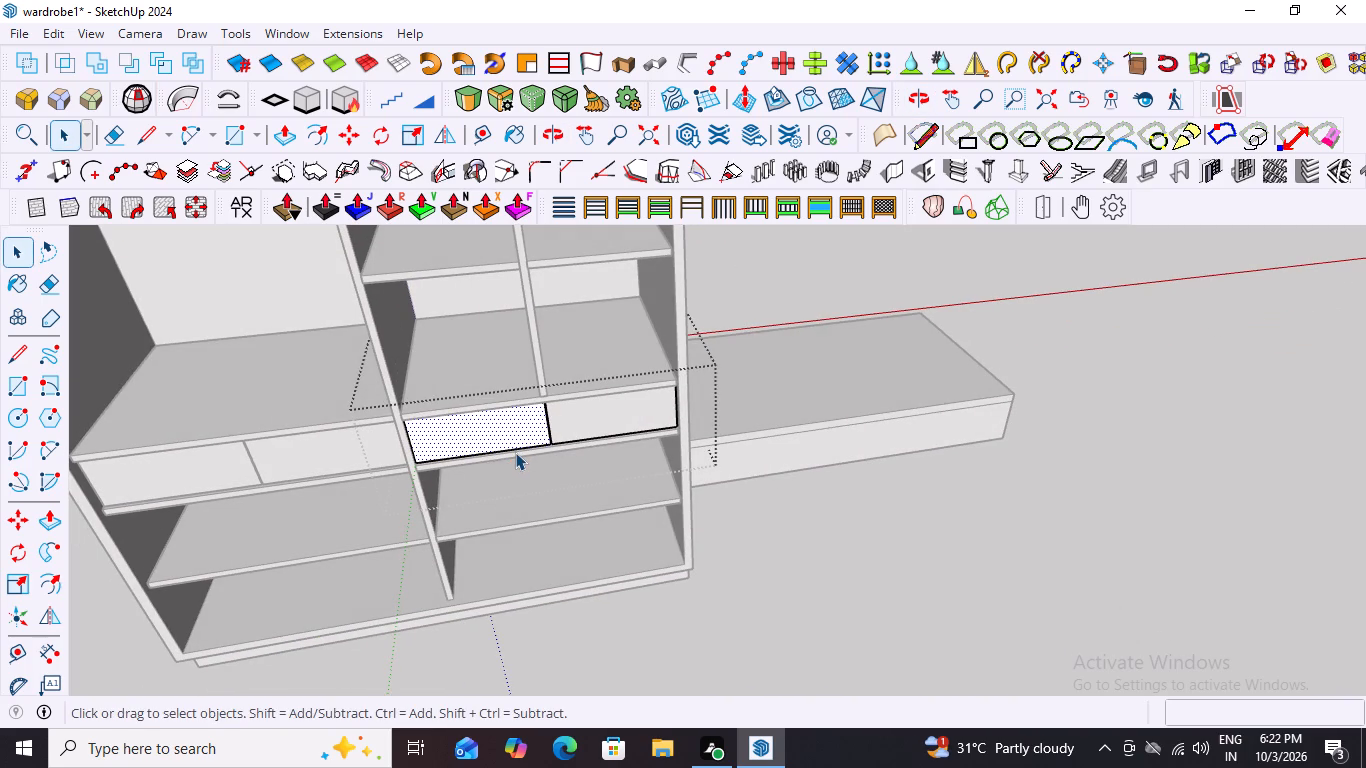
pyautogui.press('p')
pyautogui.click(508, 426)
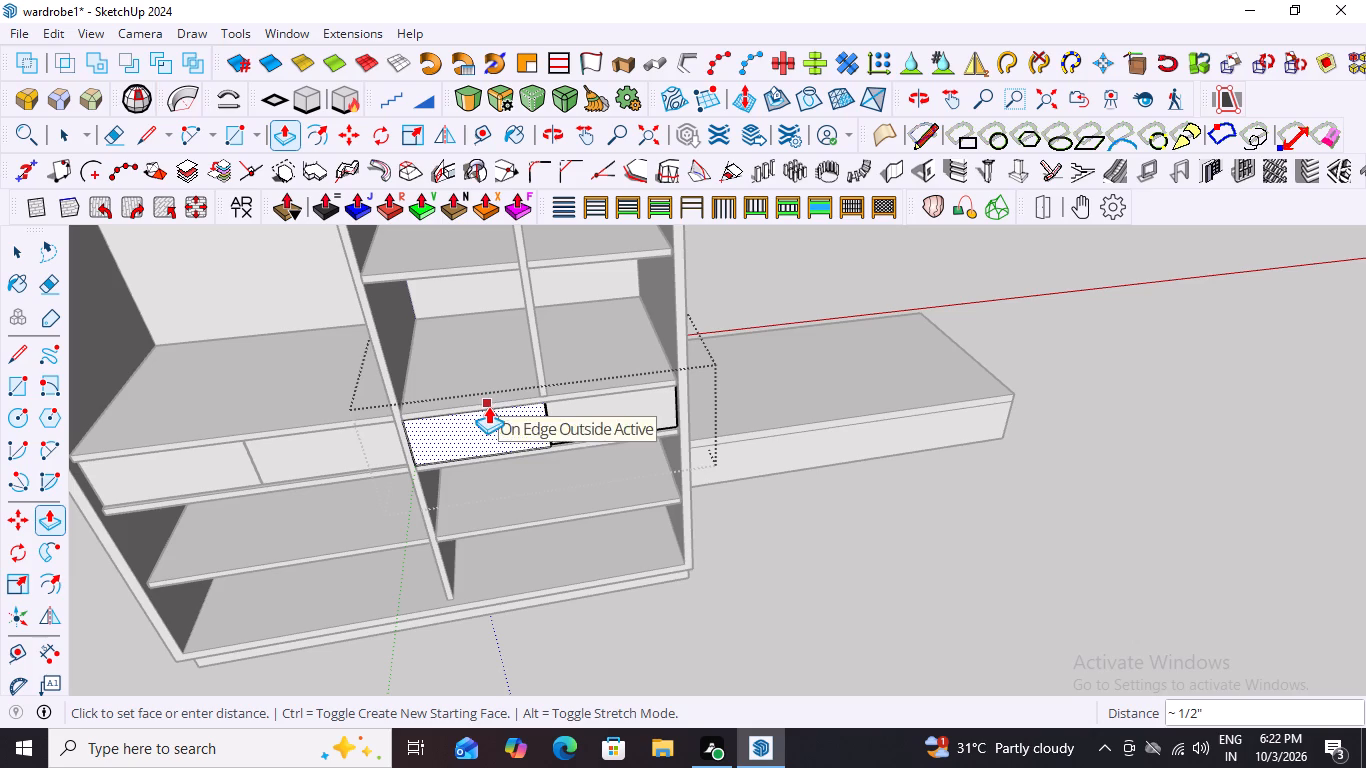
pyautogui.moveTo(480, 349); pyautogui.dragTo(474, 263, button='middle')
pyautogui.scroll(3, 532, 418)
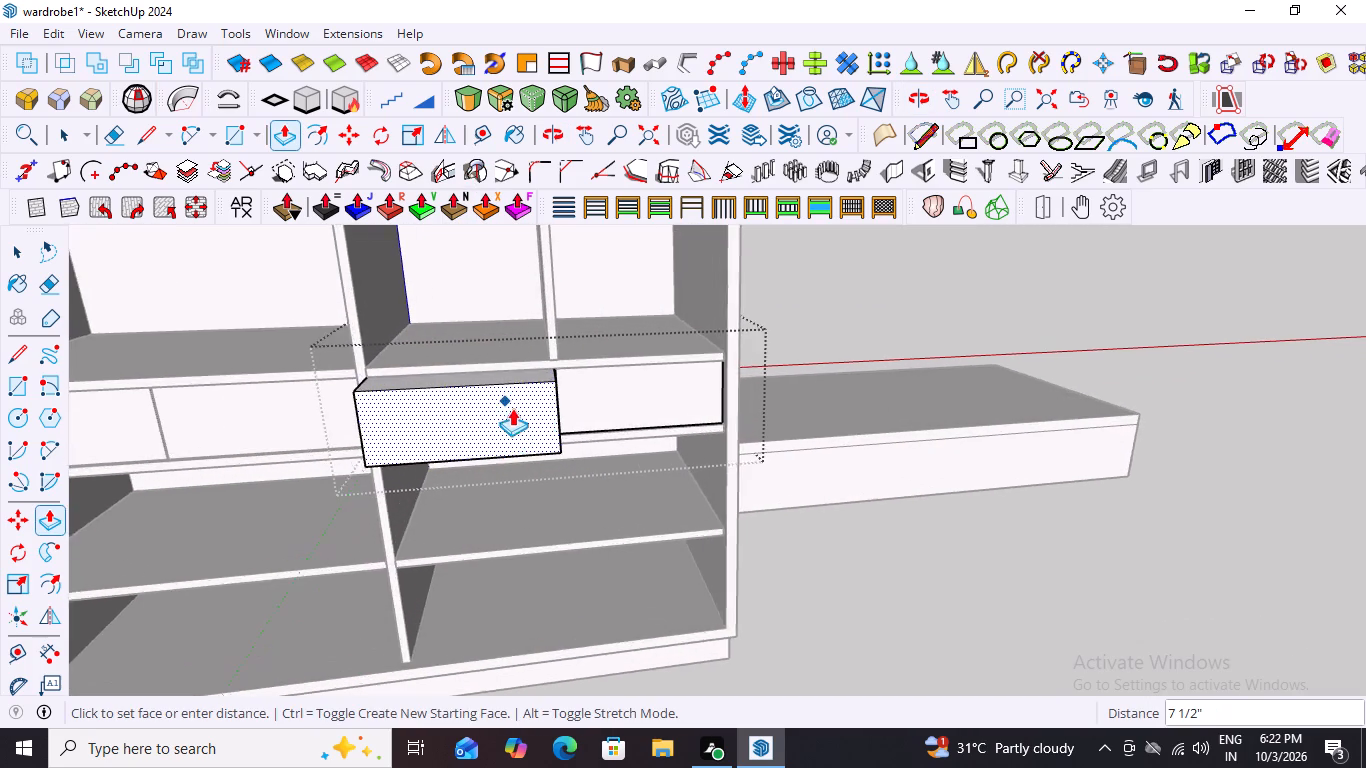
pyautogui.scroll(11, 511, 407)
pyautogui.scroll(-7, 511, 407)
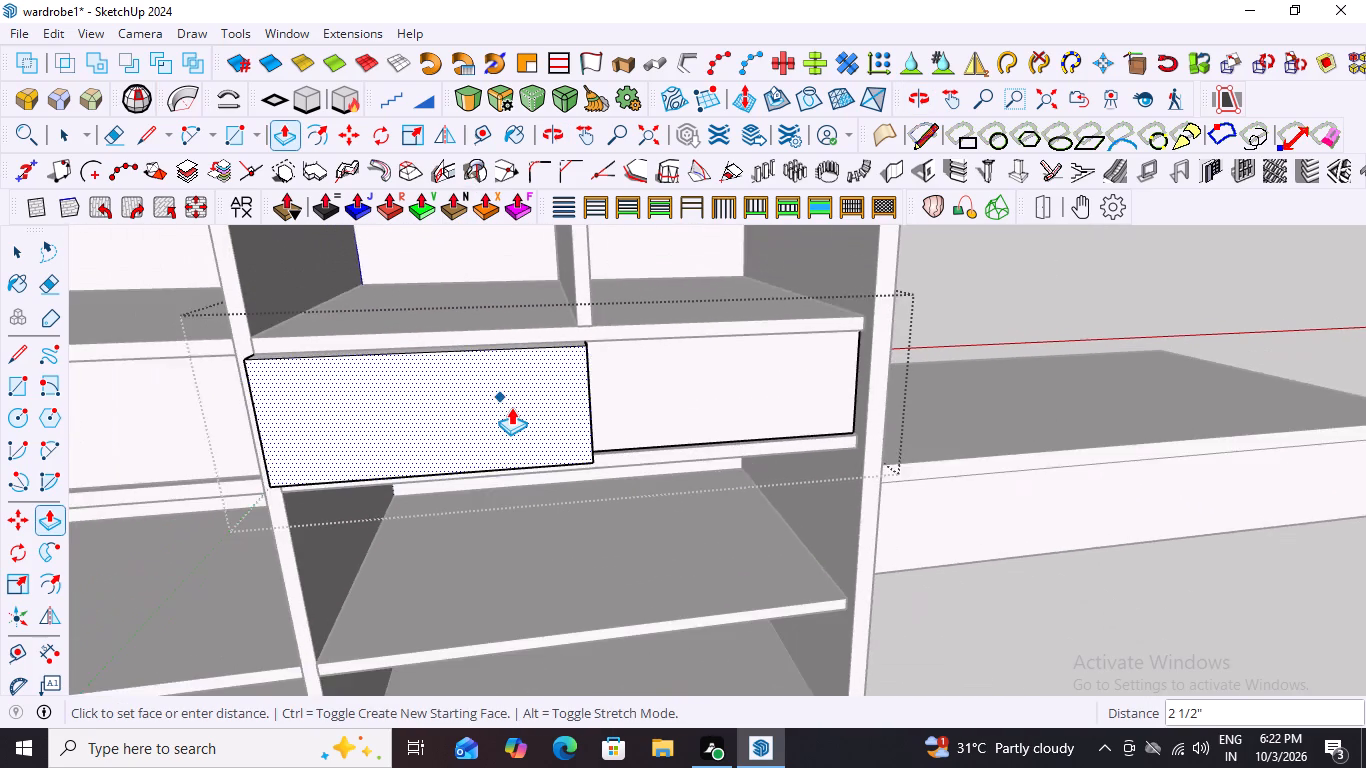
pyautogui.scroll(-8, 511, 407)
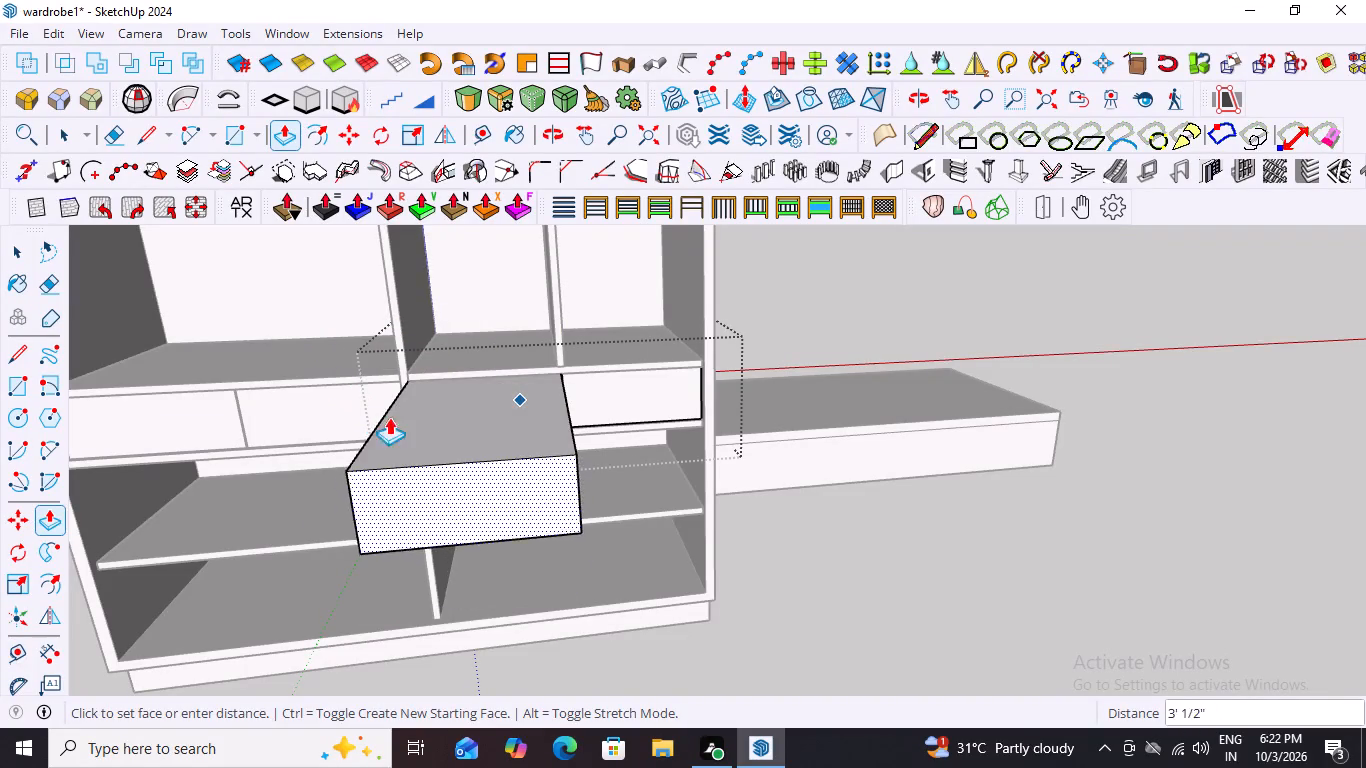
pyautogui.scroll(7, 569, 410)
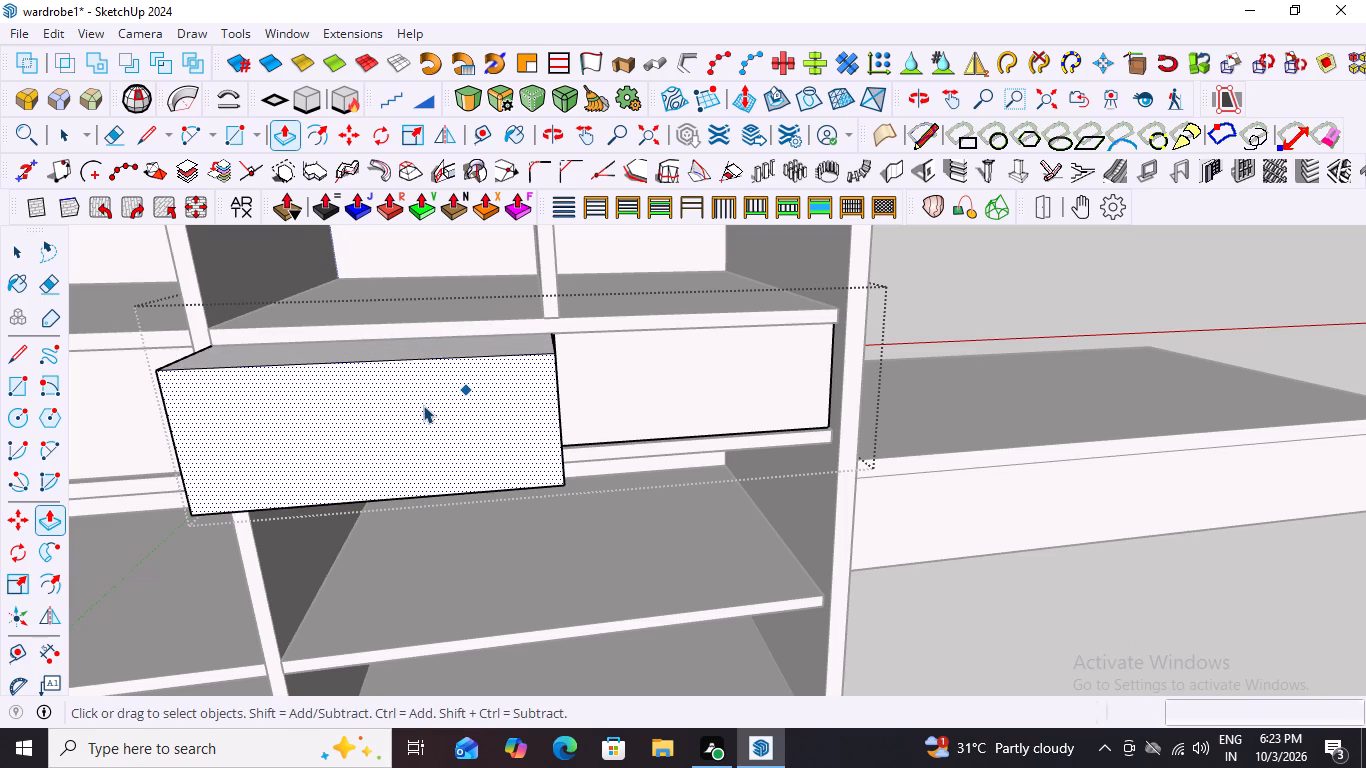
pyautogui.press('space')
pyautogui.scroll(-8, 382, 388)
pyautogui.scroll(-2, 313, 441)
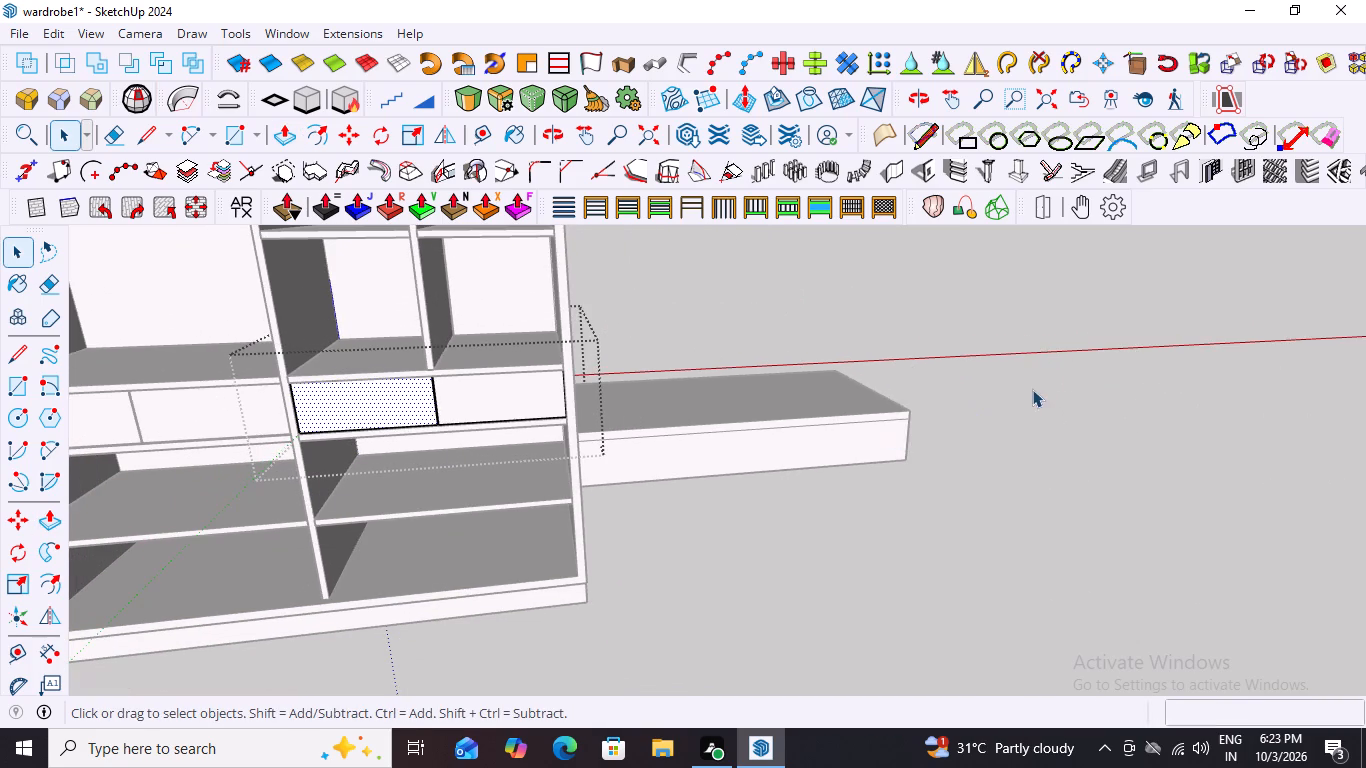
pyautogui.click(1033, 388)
# Examine the doors, door gaps and top edges of the overhanging overhead cabinets from above and from the front.
pyautogui.scroll(-7, 754, 430)
pyautogui.scroll(-2, 582, 360)
pyautogui.moveTo(670, 375); pyautogui.dragTo(594, 410, button='middle')
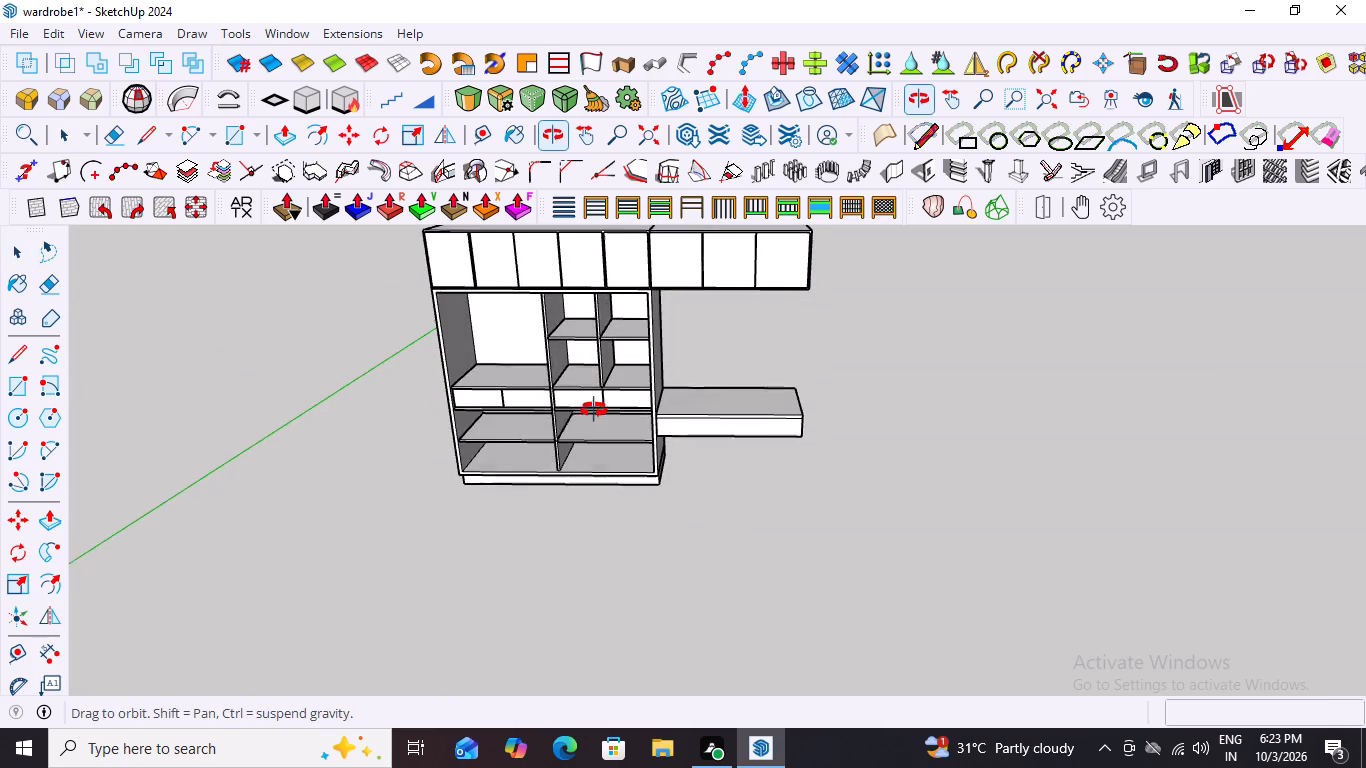
pyautogui.moveTo(594, 410); pyautogui.dragTo(633, 398, button='middle')
pyautogui.scroll(-4, 633, 398)
pyautogui.moveTo(669, 300); pyautogui.dragTo(671, 410, button='middle')
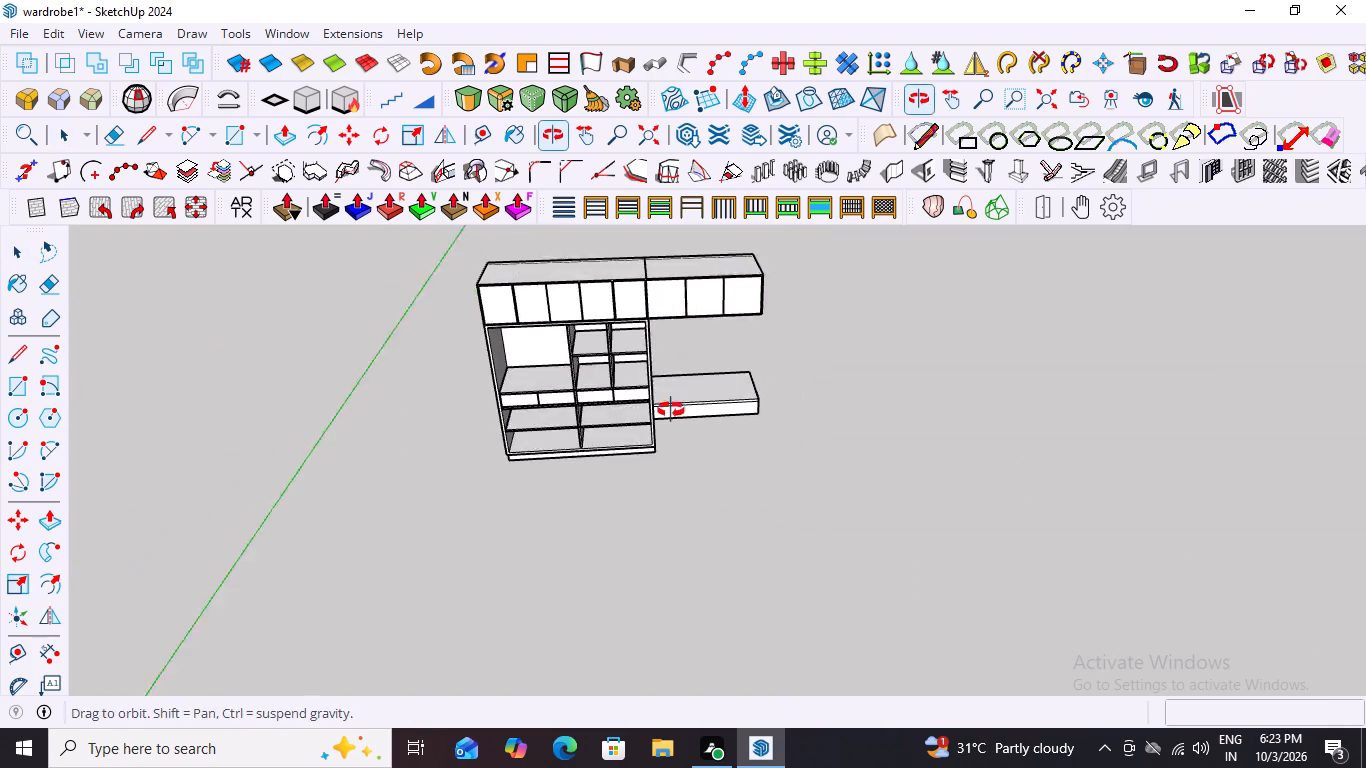
pyautogui.moveTo(671, 410); pyautogui.dragTo(672, 416, button='middle')
pyautogui.scroll(17, 649, 308)
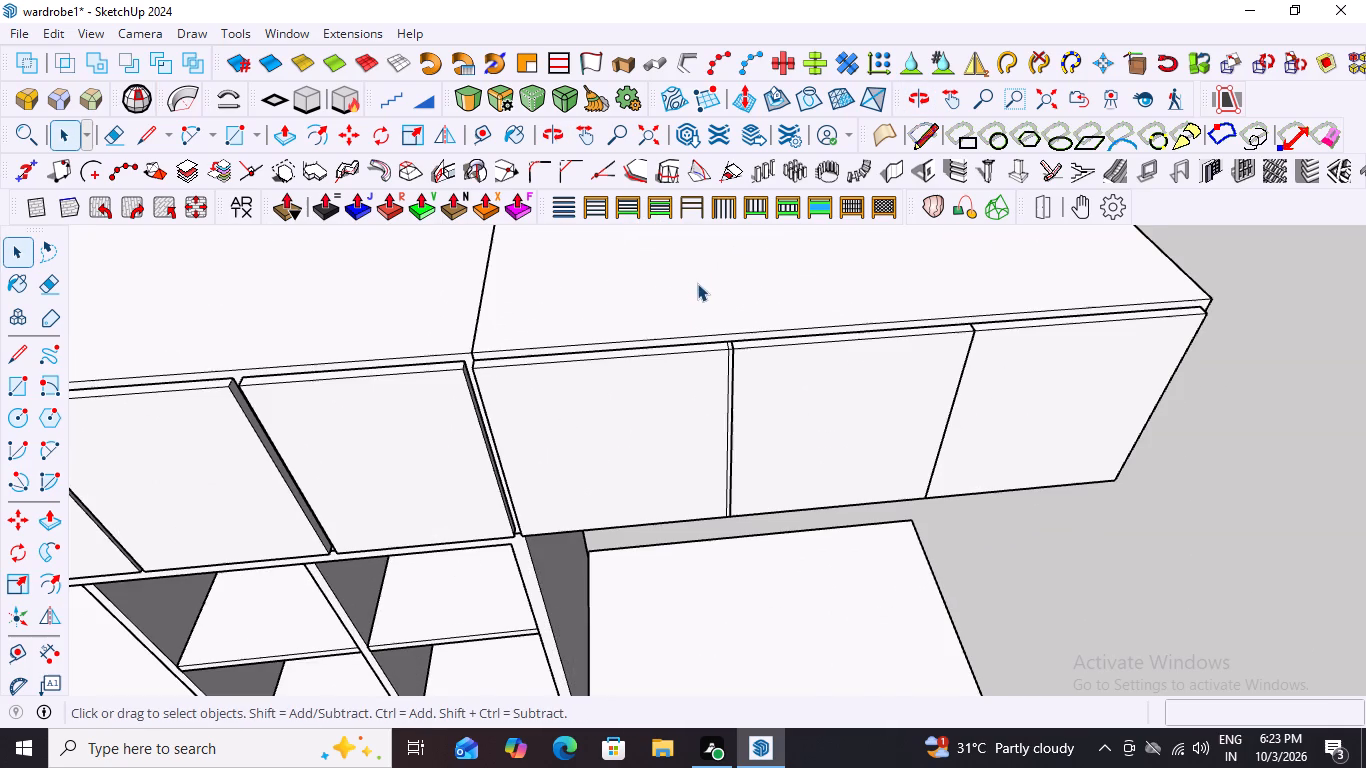
pyautogui.scroll(8, 737, 337)
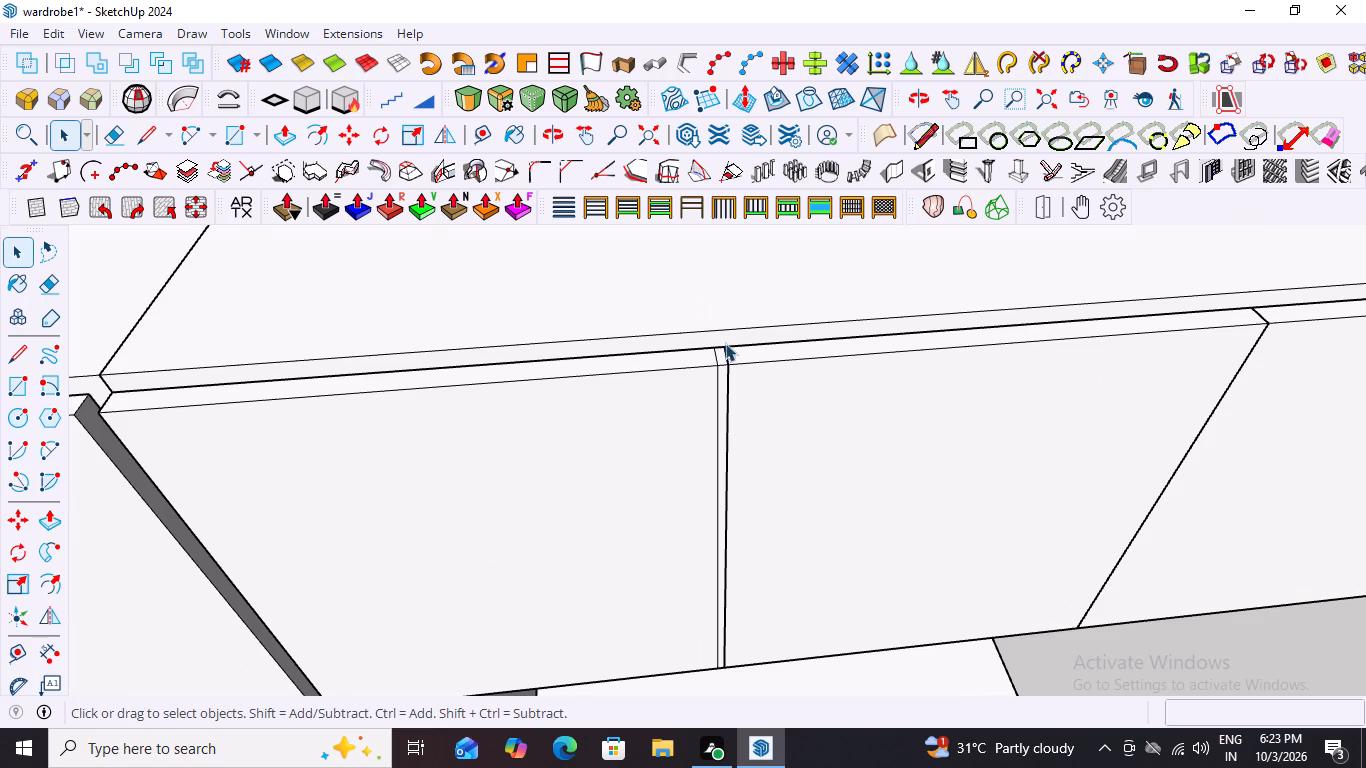
pyautogui.scroll(-11, 579, 342)
pyautogui.scroll(-5, 796, 418)
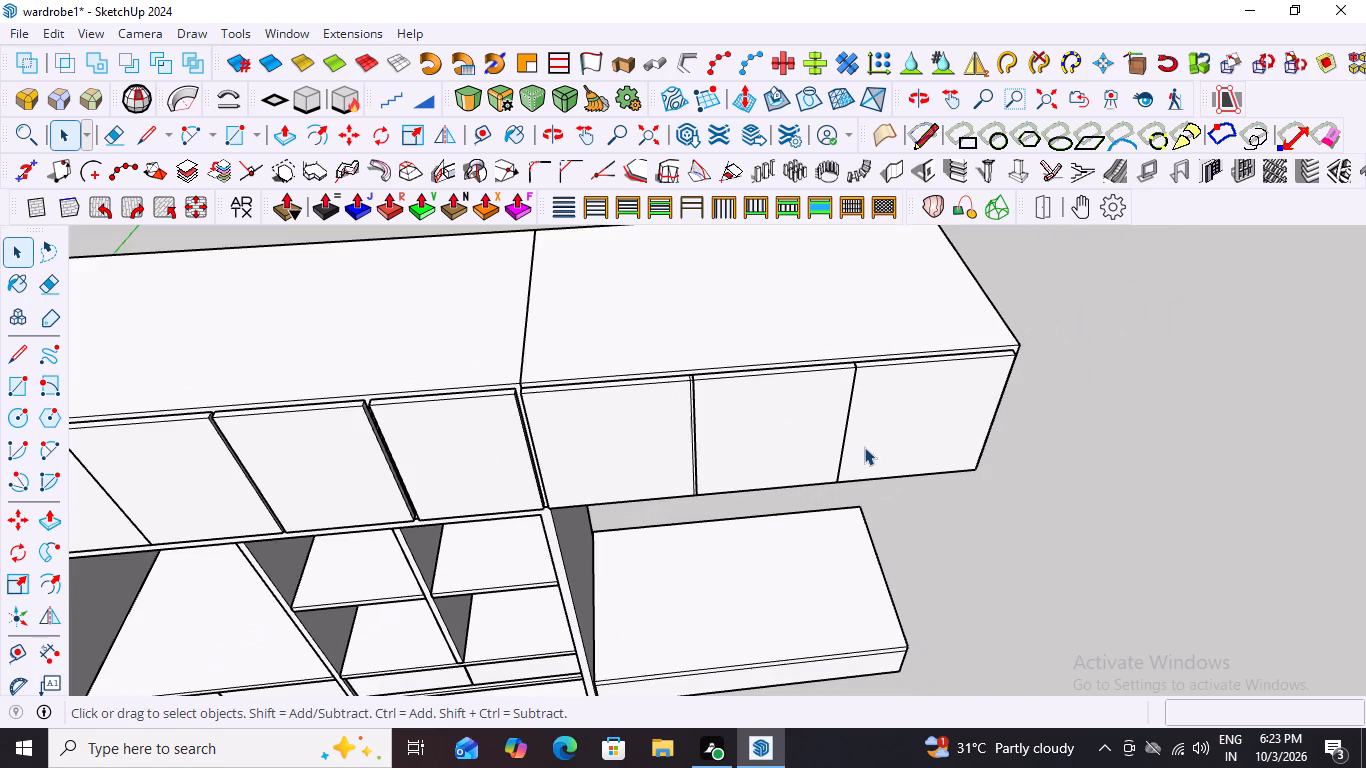
pyautogui.moveTo(985, 458); pyautogui.dragTo(904, 288, button='middle')
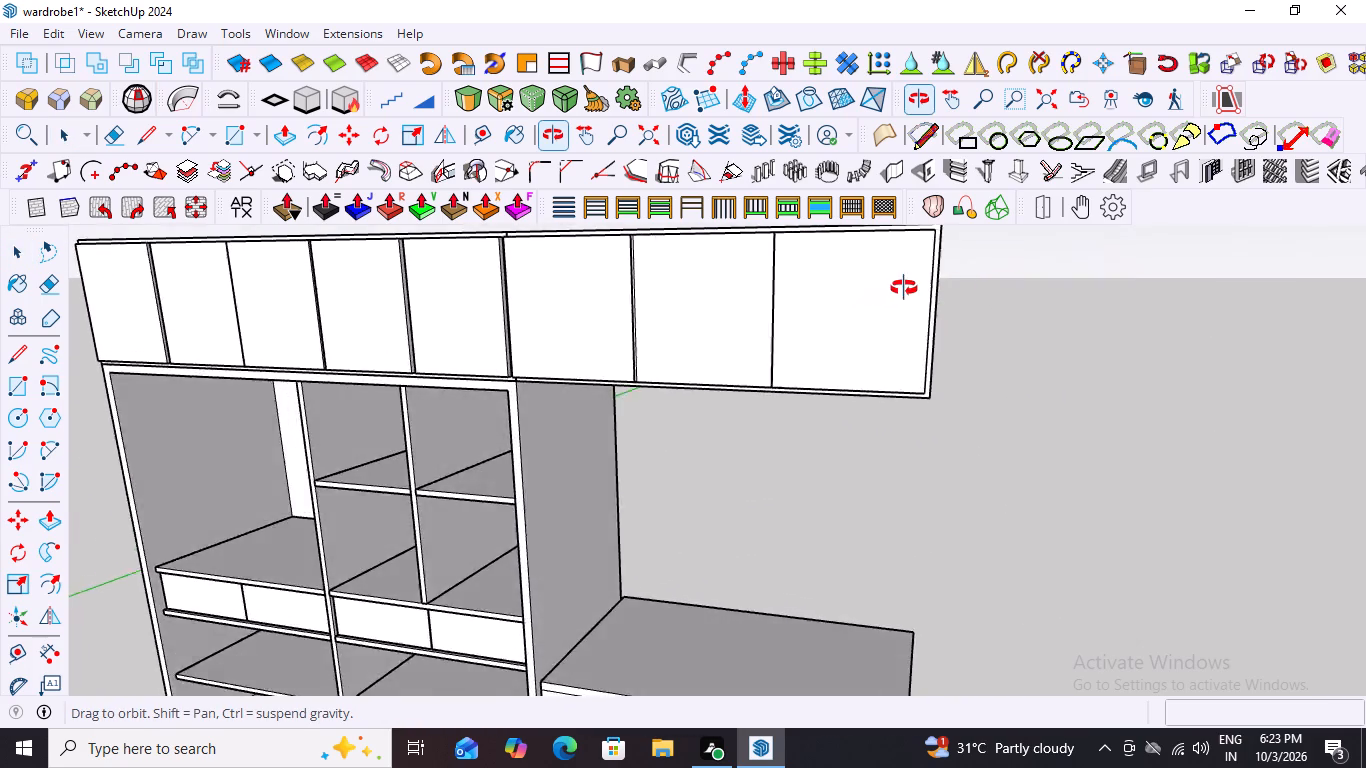
pyautogui.moveTo(904, 288); pyautogui.dragTo(864, 481, button='middle')
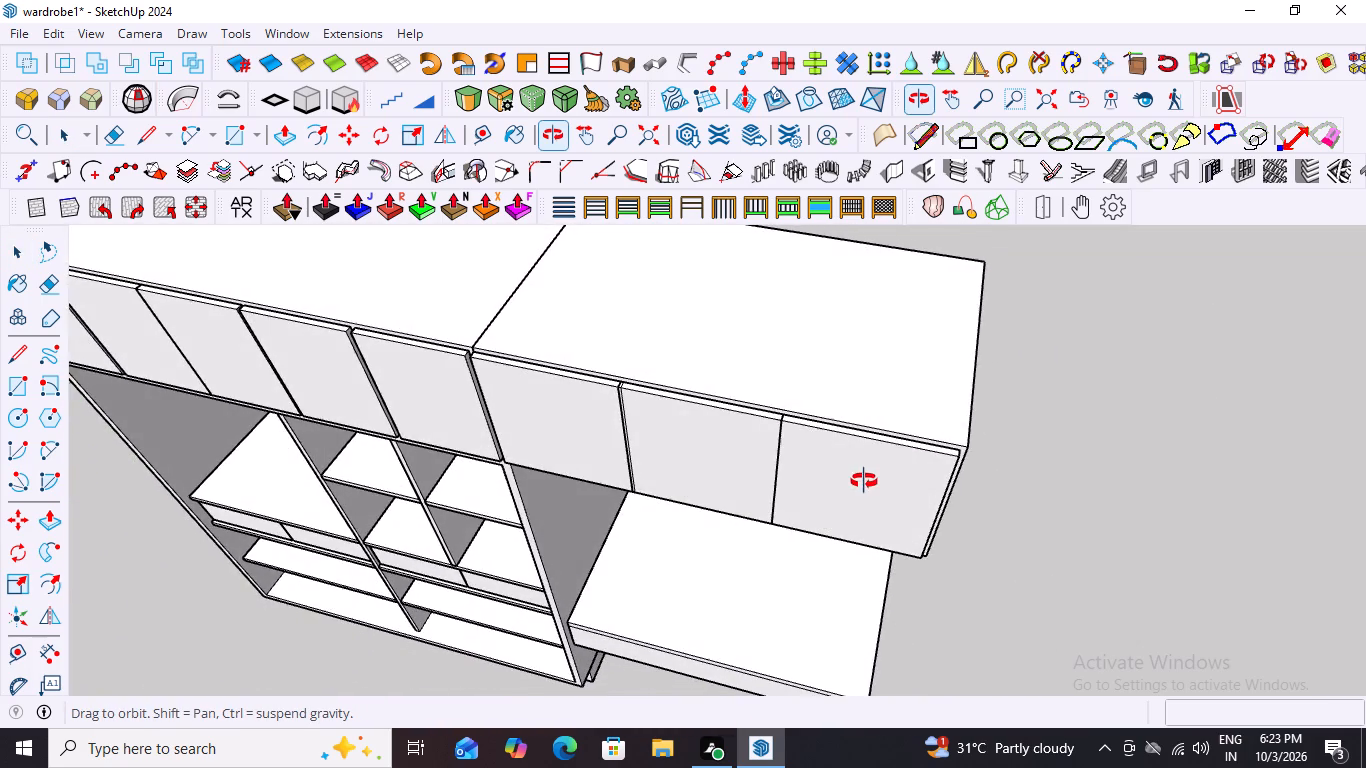
pyautogui.moveTo(864, 481); pyautogui.dragTo(1022, 320, button='middle')
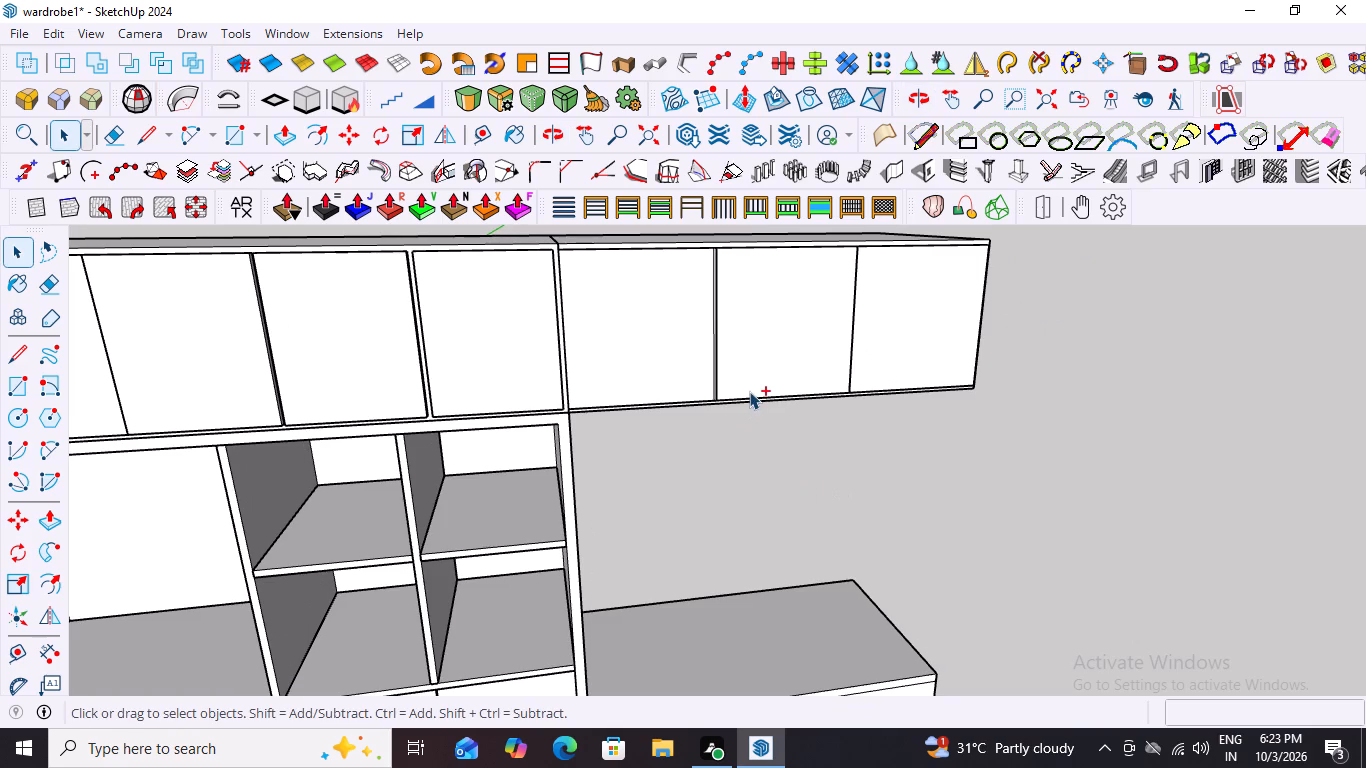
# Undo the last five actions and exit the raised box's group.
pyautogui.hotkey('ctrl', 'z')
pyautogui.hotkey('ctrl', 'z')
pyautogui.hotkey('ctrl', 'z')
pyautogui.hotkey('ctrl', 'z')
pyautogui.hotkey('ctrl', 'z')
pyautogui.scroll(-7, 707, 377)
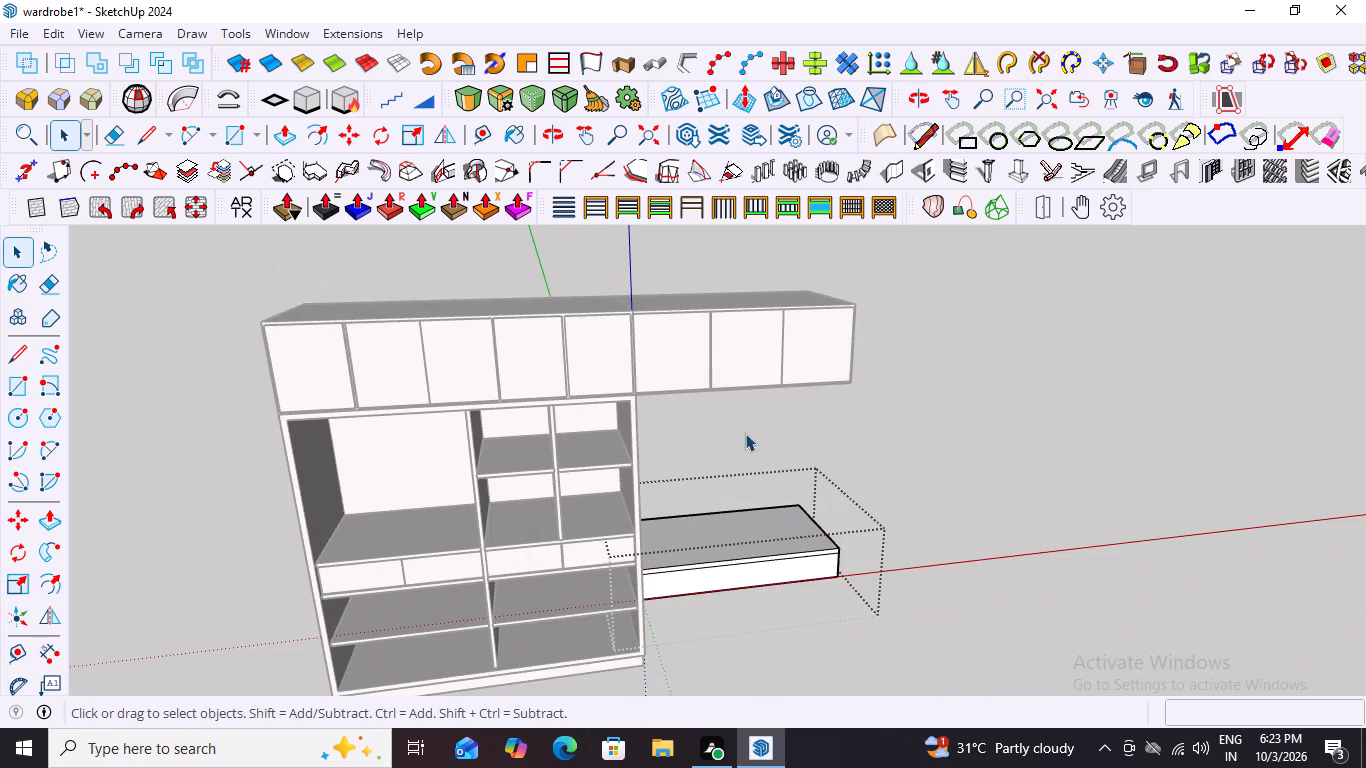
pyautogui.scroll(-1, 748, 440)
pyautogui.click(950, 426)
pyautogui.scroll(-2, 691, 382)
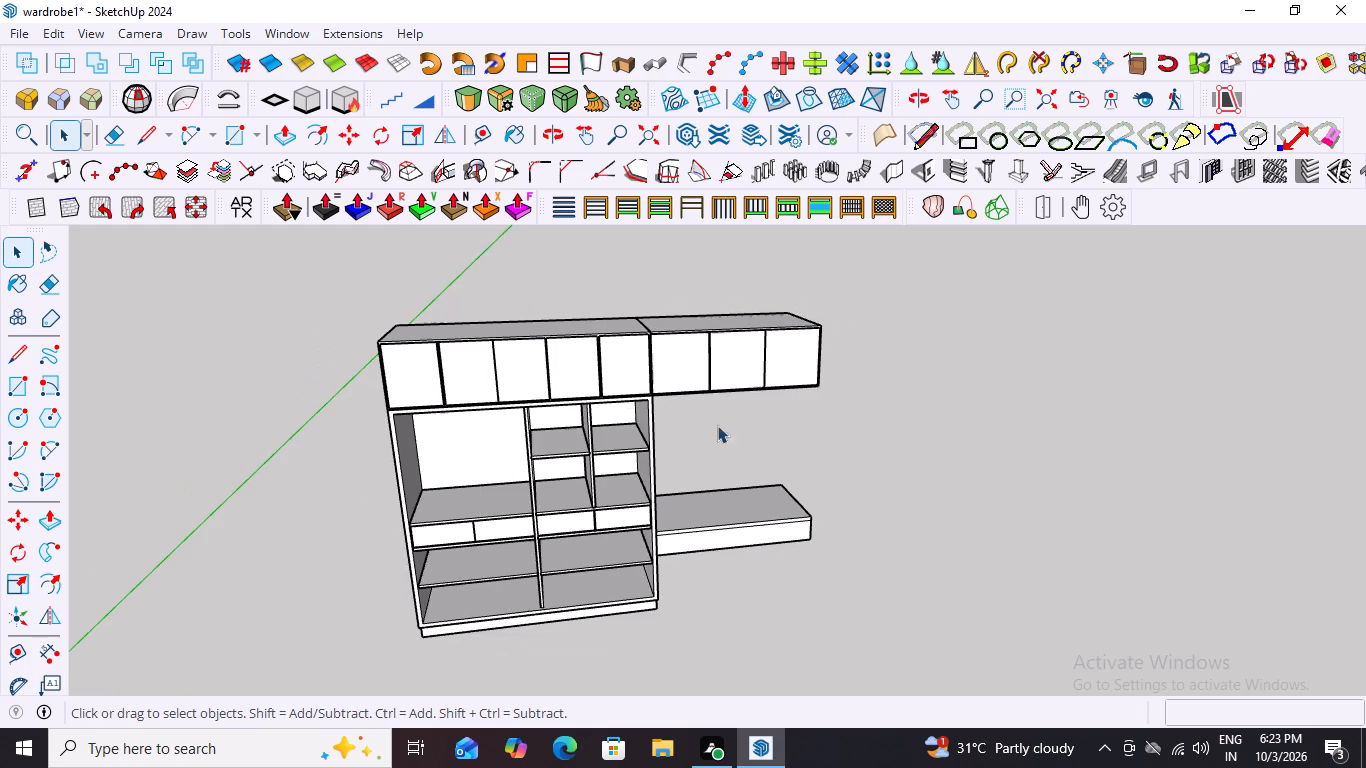
# Inside the raised box's group, offset the front face below the top strip inward by 18 mm.
pyautogui.moveTo(785, 523); pyautogui.dragTo(716, 440, button='middle')
pyautogui.scroll(8, 732, 522)
pyautogui.click(785, 560)
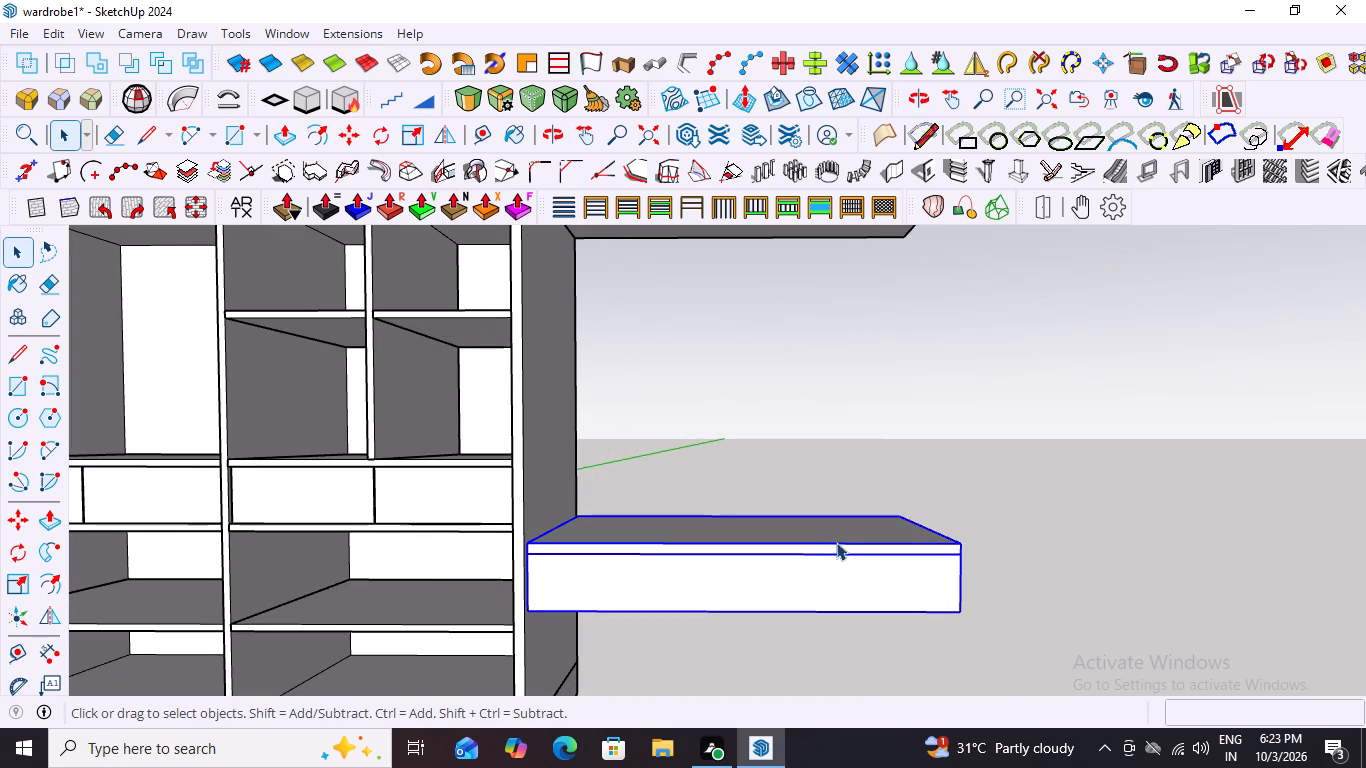
pyautogui.click(835, 561)
pyautogui.doubleClick(814, 585)
pyautogui.click(812, 585)
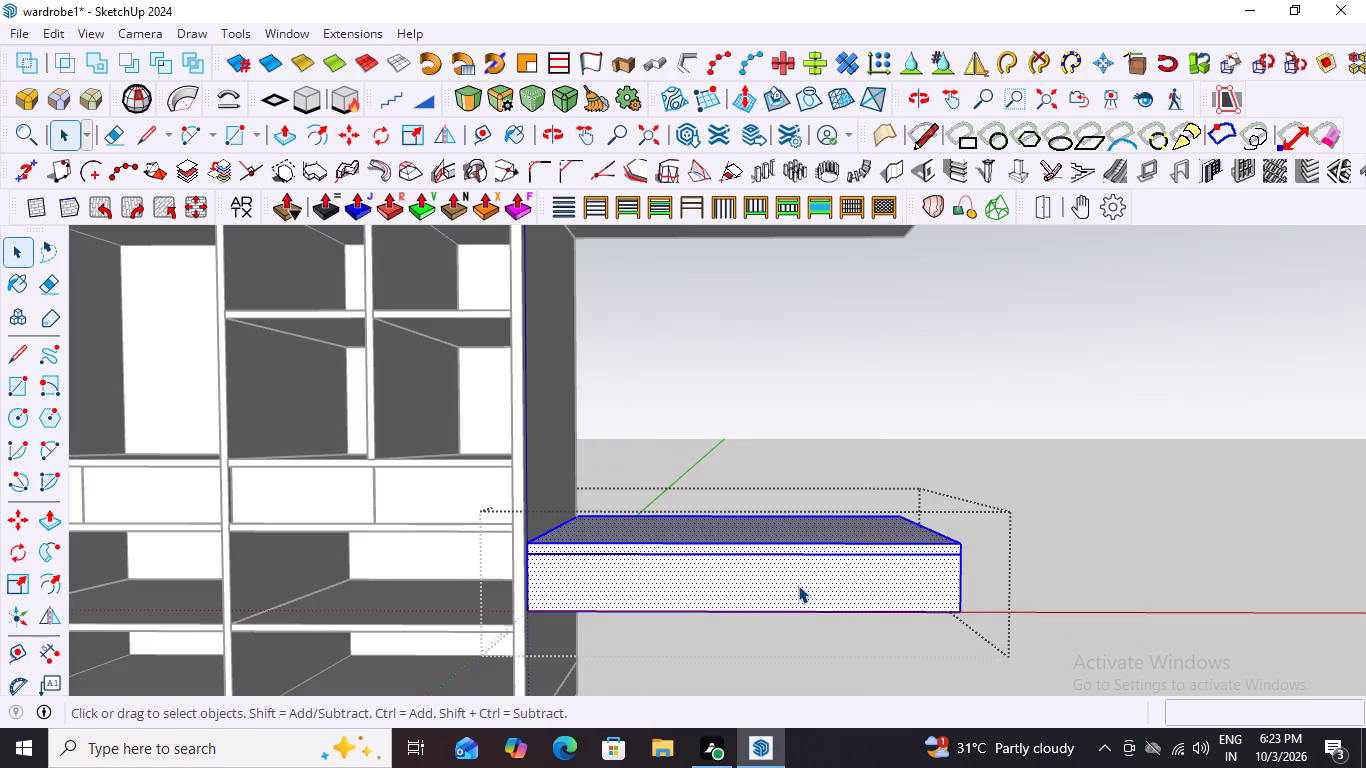
pyautogui.doubleClick(797, 585)
pyautogui.click(797, 585)
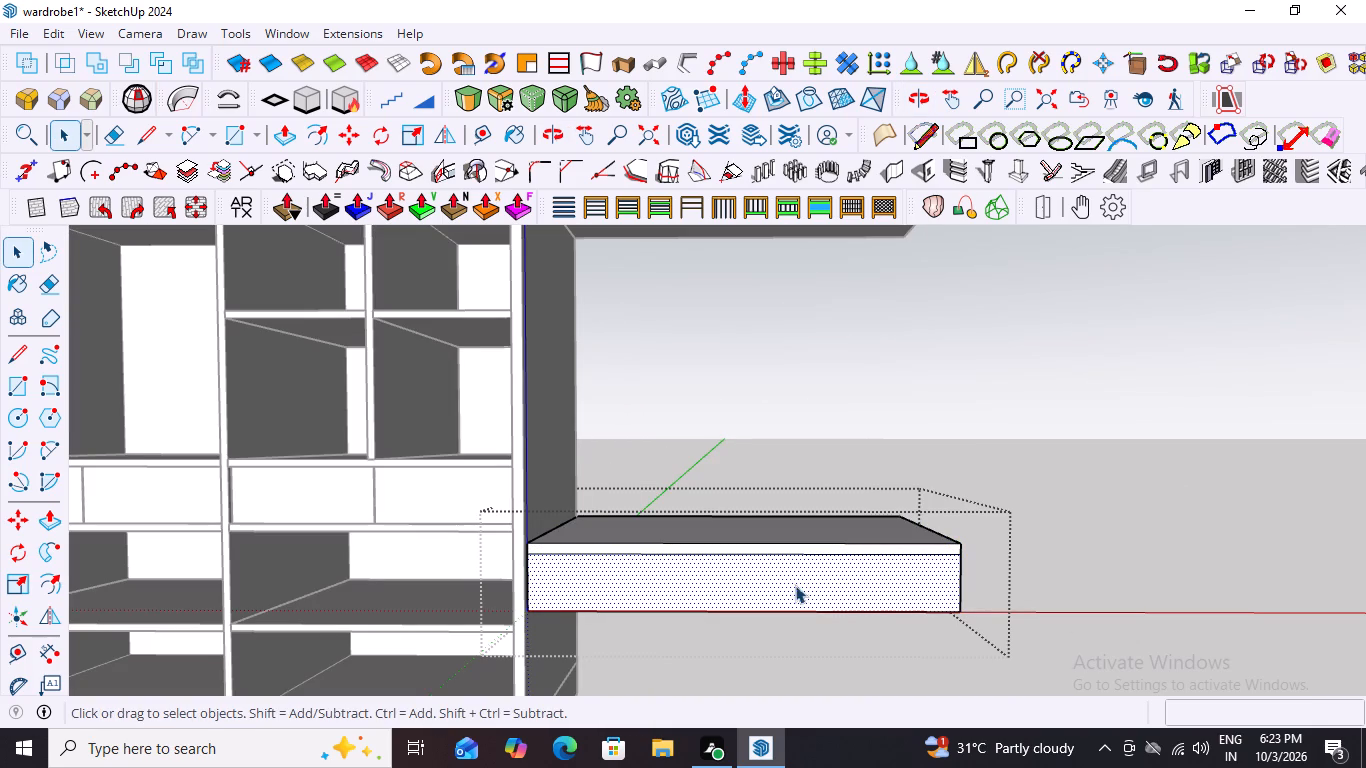
pyautogui.scroll(-3, 764, 576)
pyautogui.scroll(3, 782, 591)
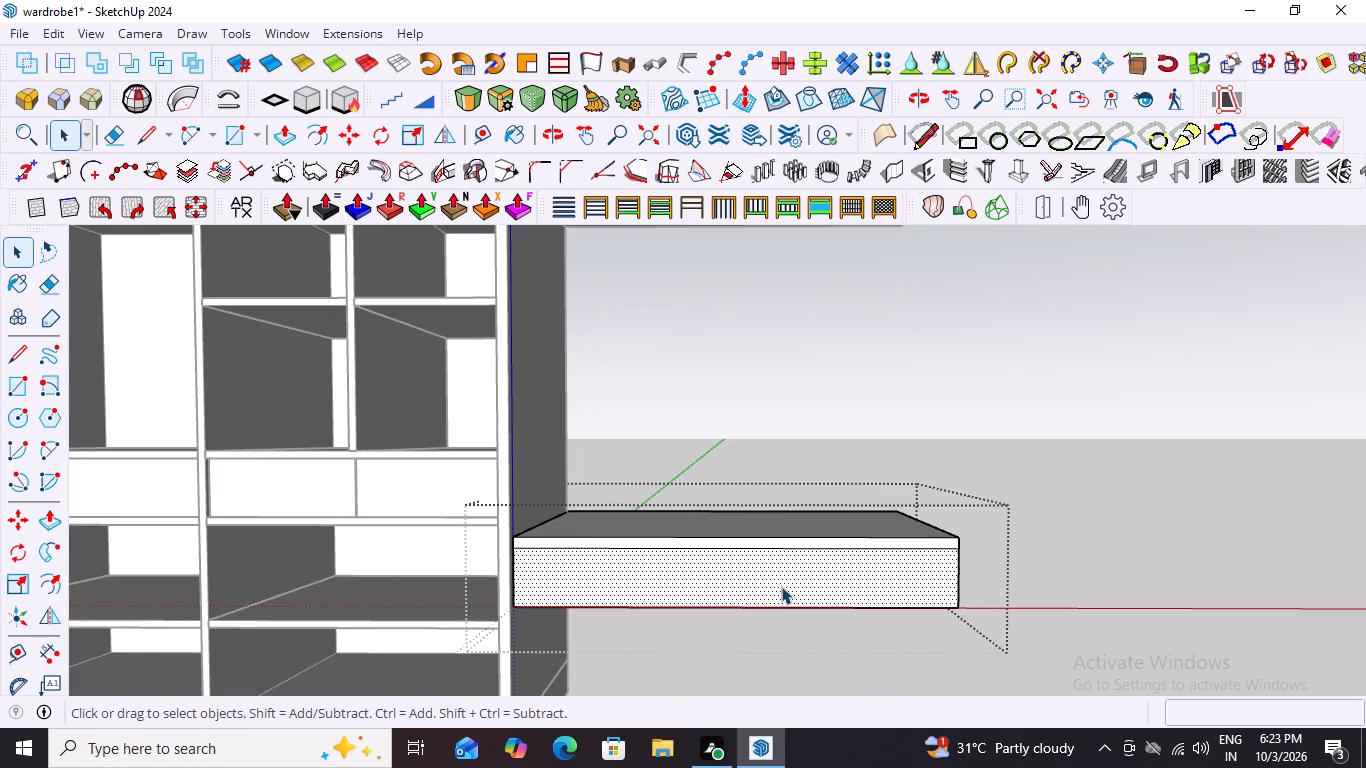
pyautogui.press('f')
pyautogui.click(807, 562)
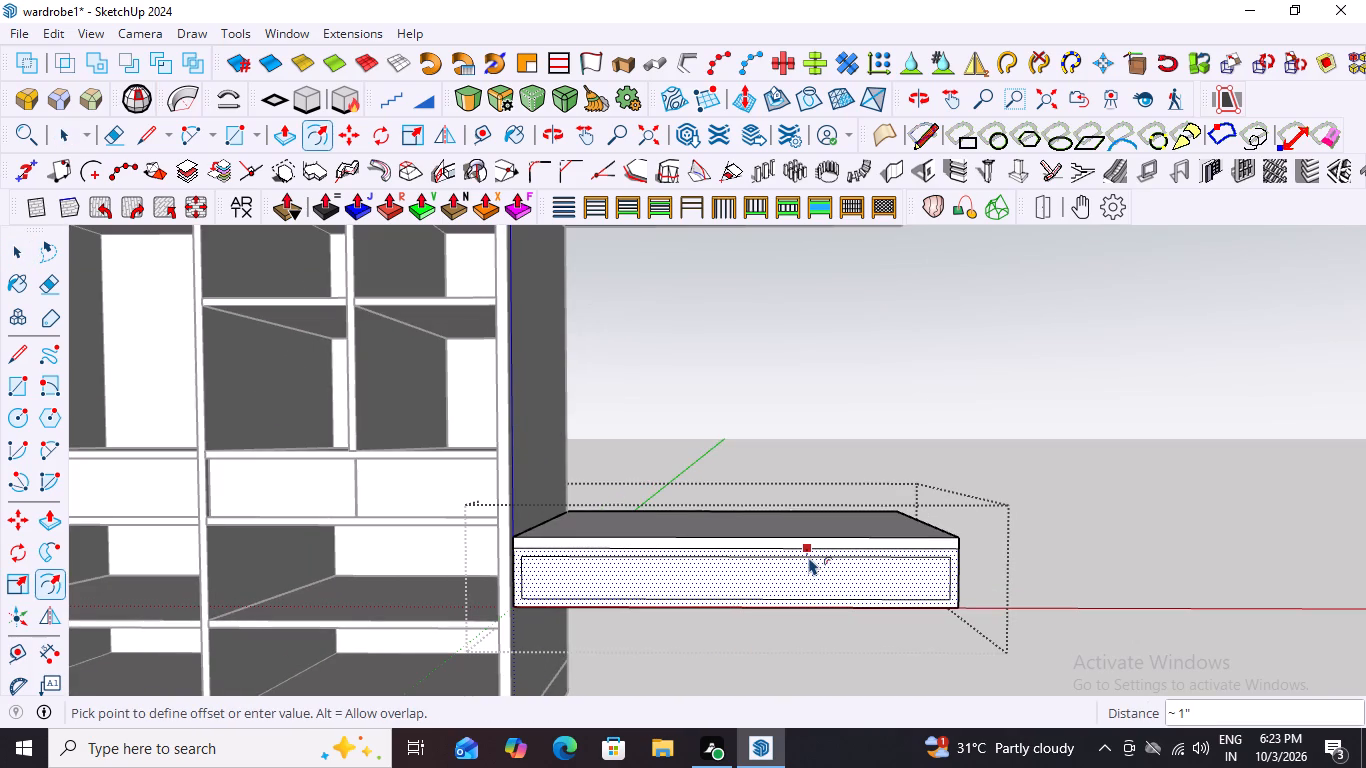
pyautogui.press('1')
pyautogui.write('8mm')
pyautogui.press('Return')
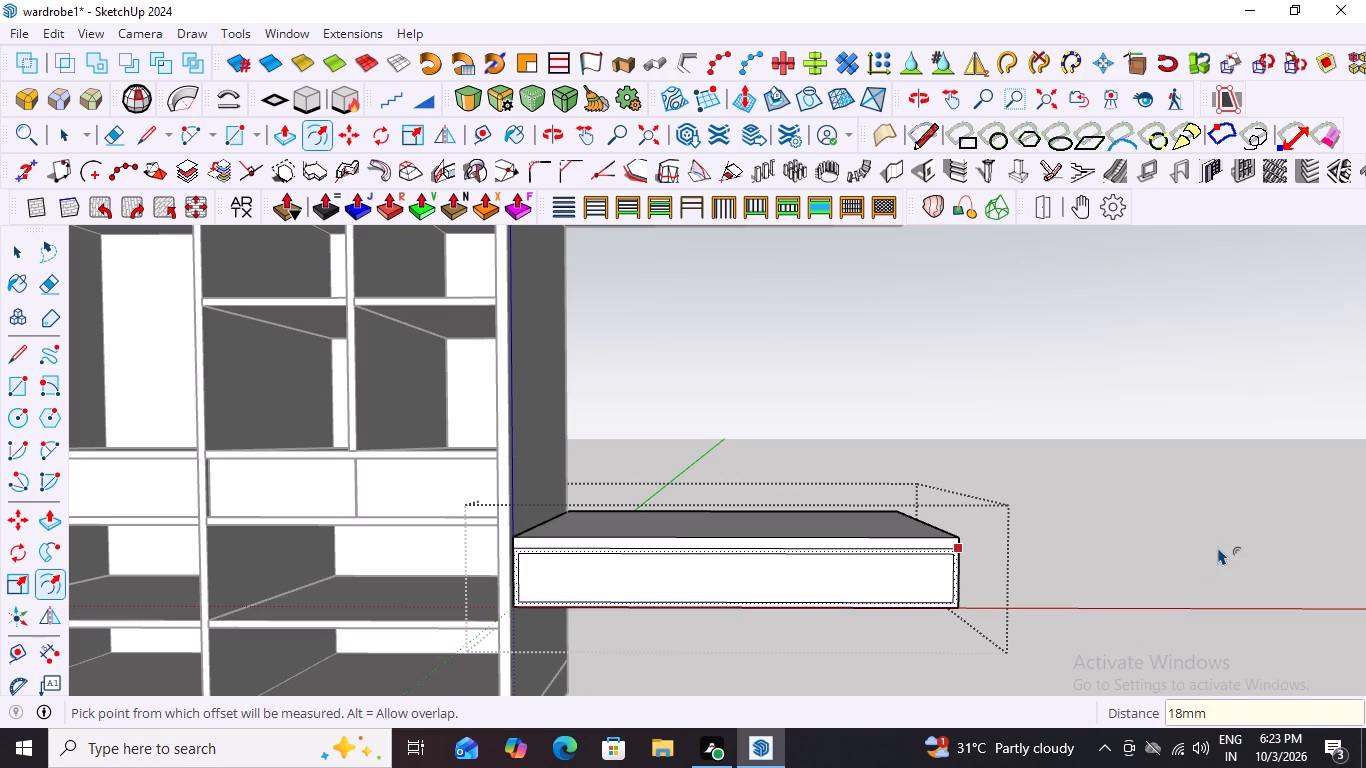
pyautogui.press('space')
# Divide the upper edge of the raised box's inset front face into 2 segments and draw a vertical line from its midpoint to the lower edge.
pyautogui.click(793, 584)
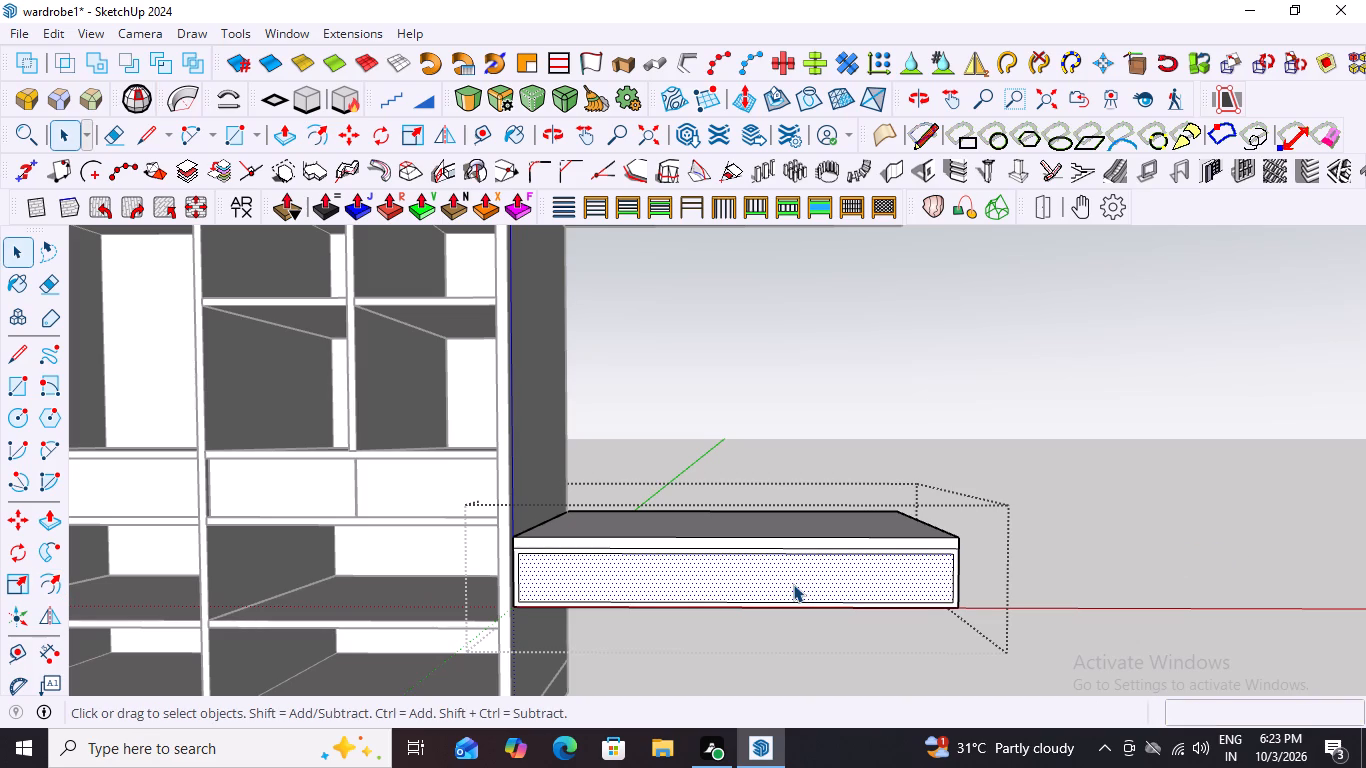
pyautogui.scroll(2, 706, 568)
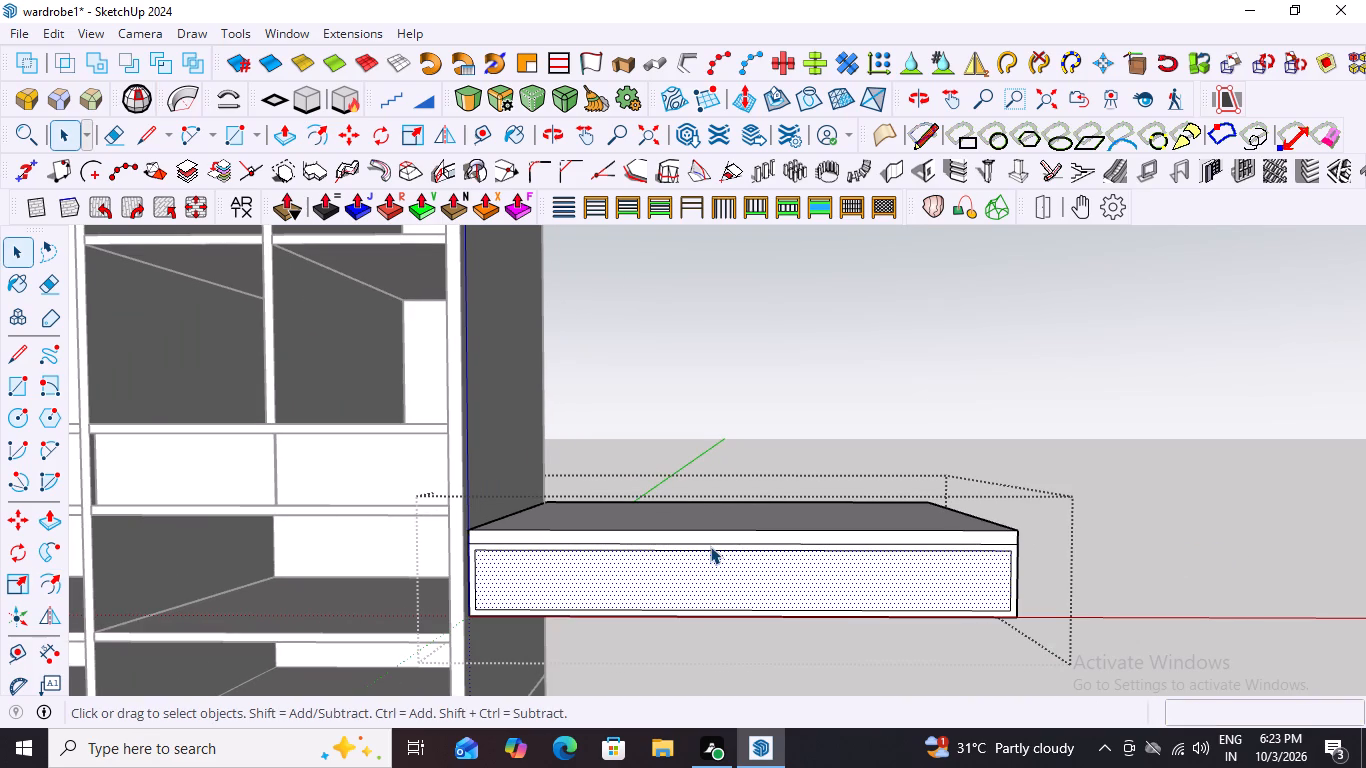
pyautogui.click(714, 549)
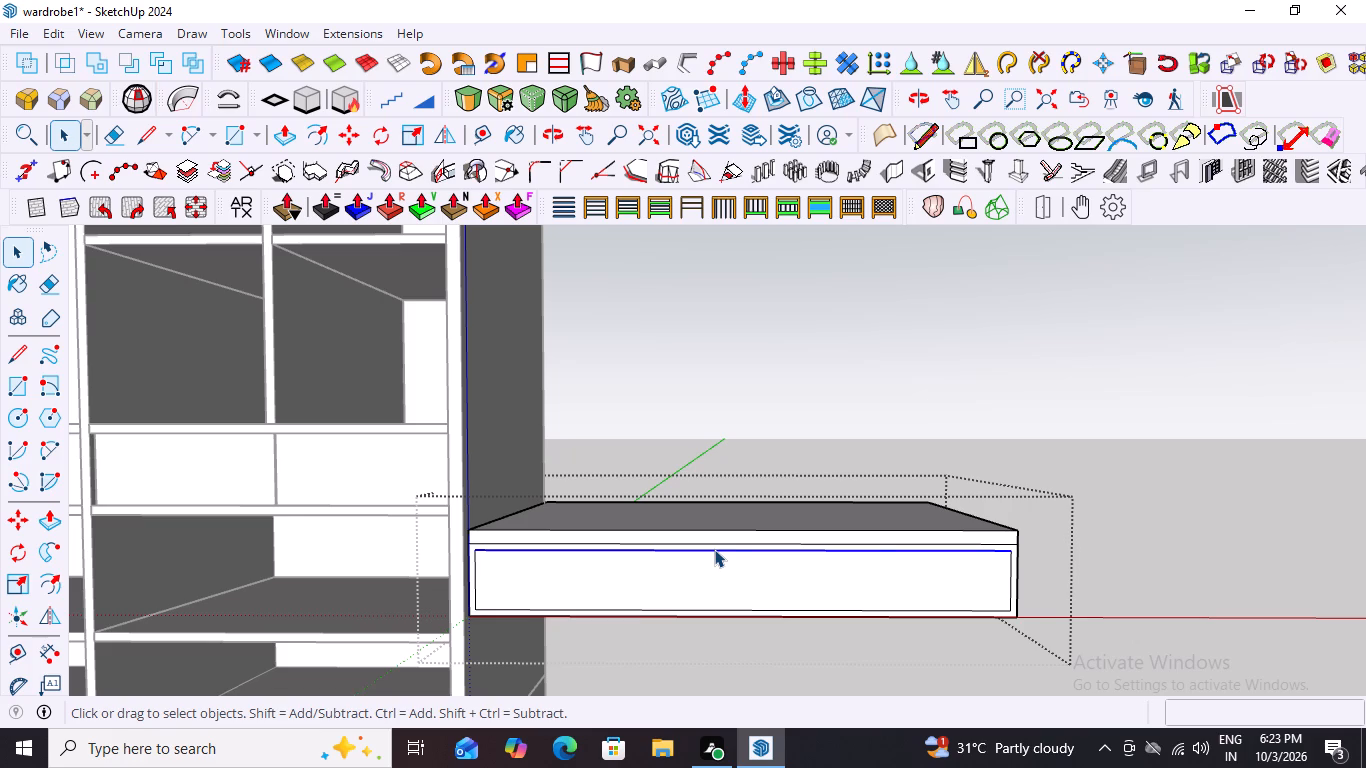
pyautogui.rightClick(714, 549)
pyautogui.click(758, 329)
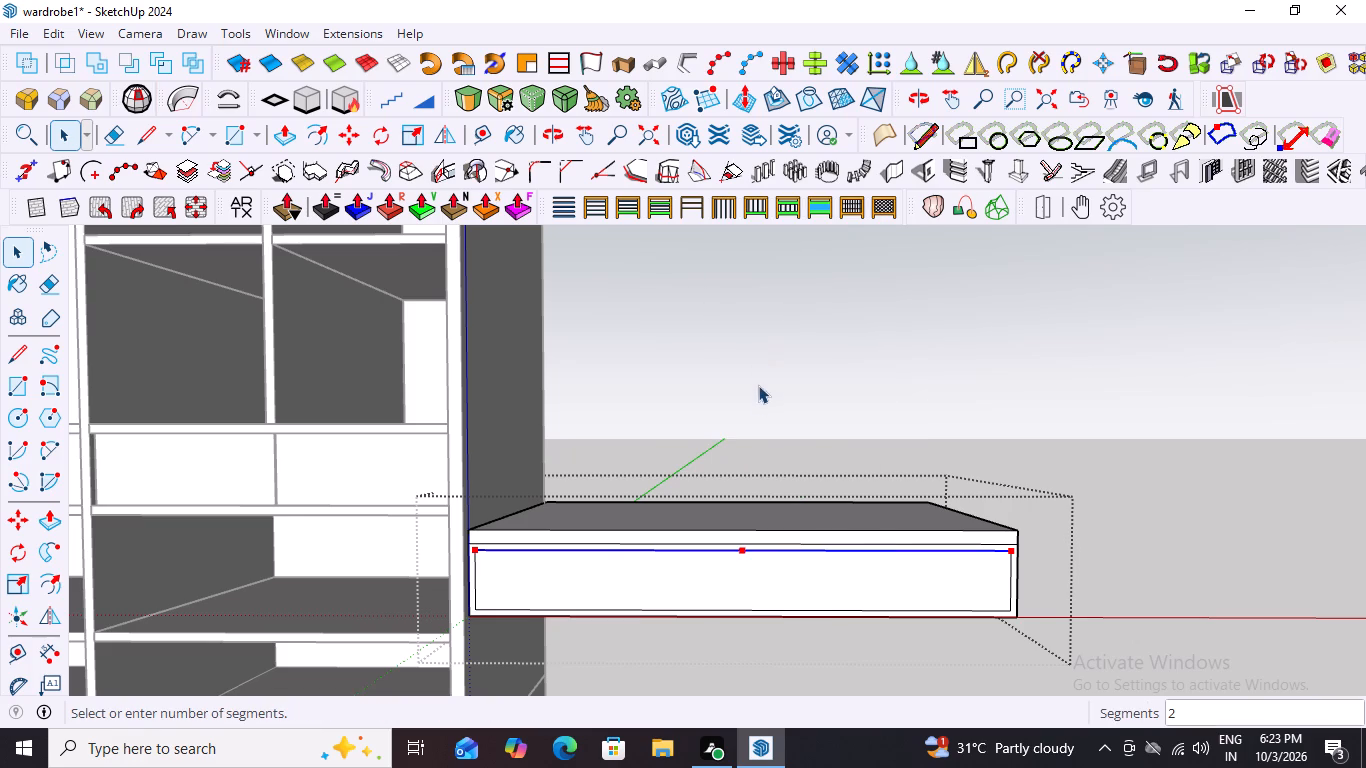
pyautogui.press('Return')
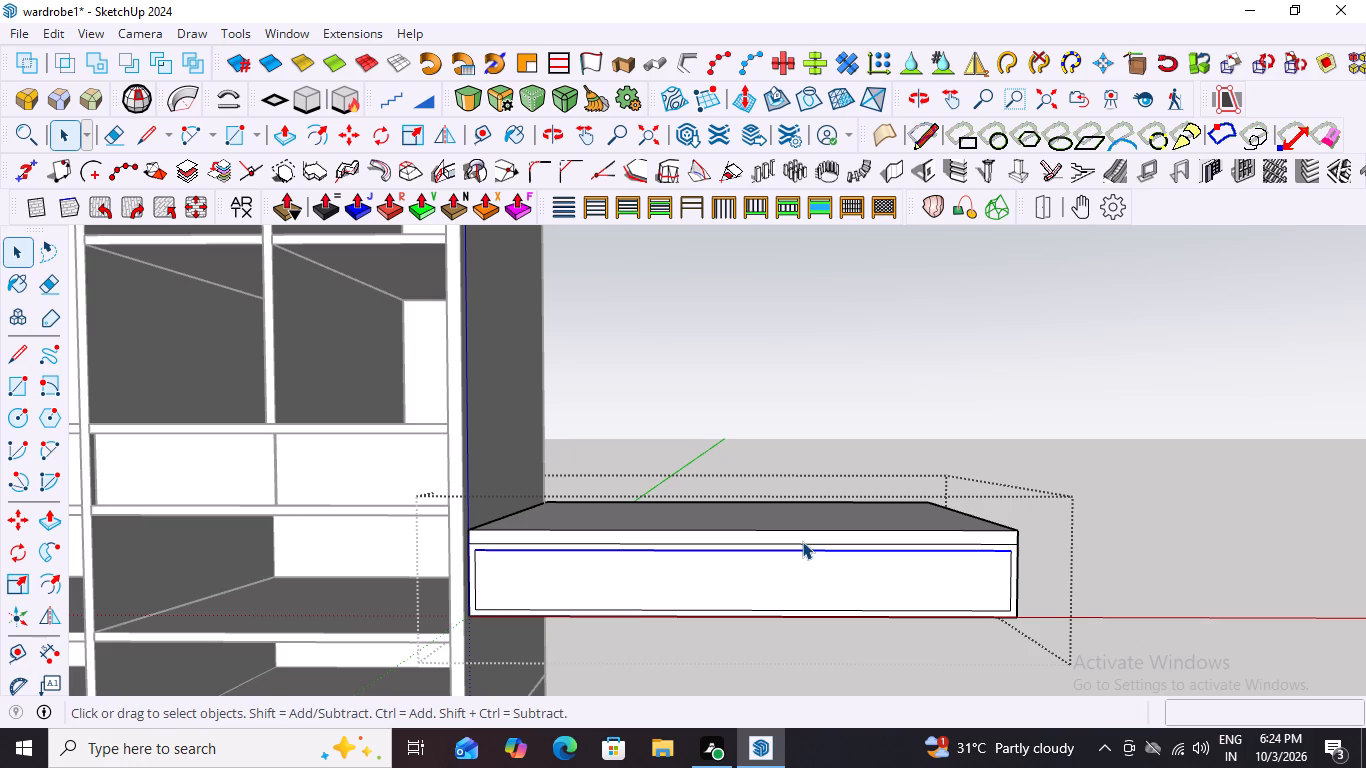
pyautogui.press('l')
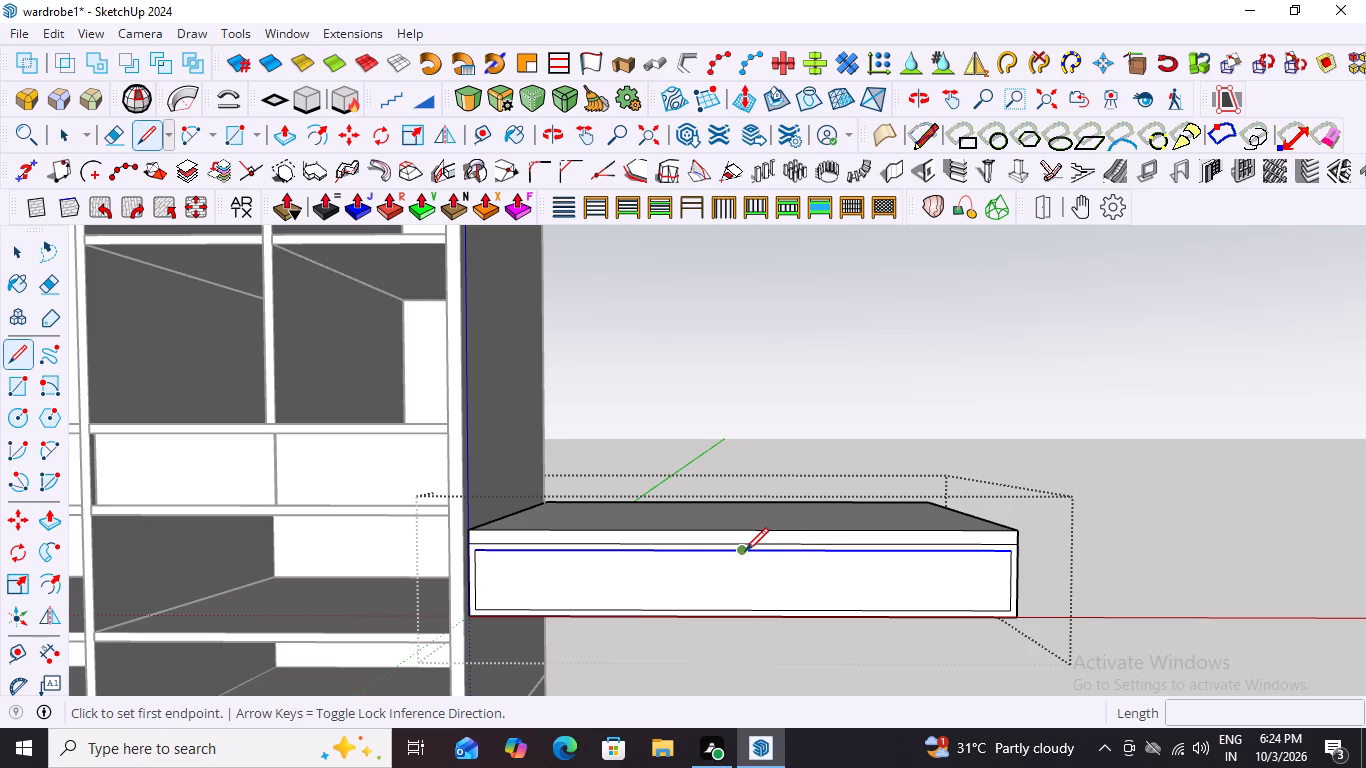
pyautogui.click(744, 551)
pyautogui.scroll(4, 737, 661)
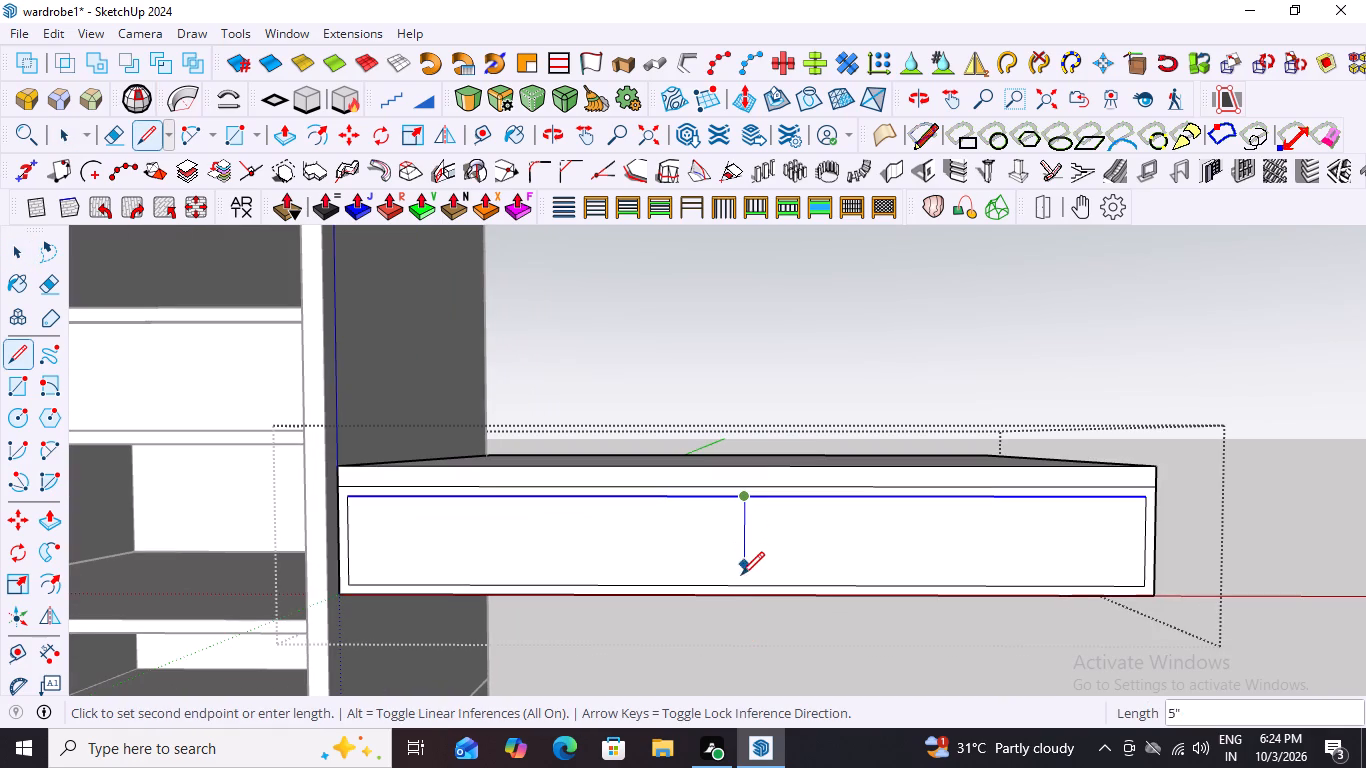
pyautogui.click(743, 585)
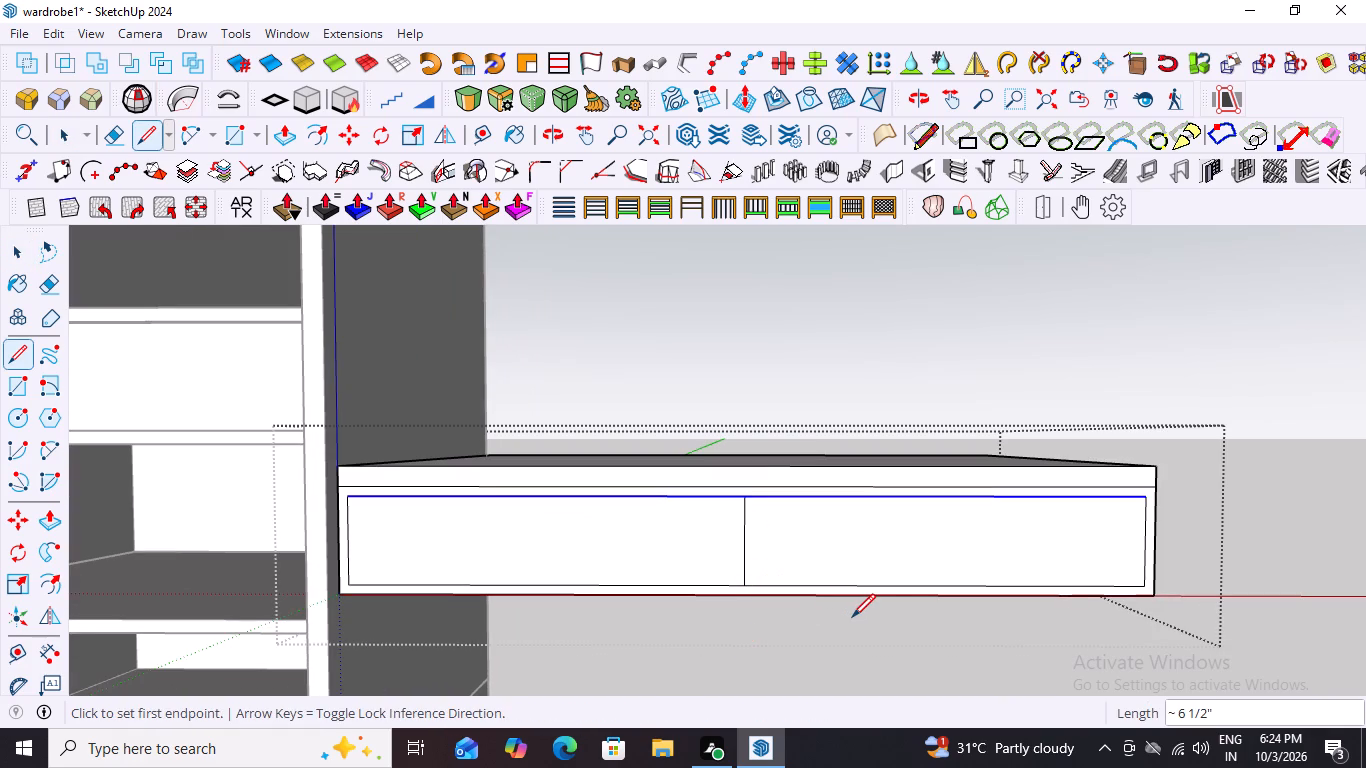
pyautogui.press('space')
# Copy the vertical centre line on the raised box's front 9 mm toward the wardrobe.
pyautogui.scroll(-8, 1130, 540)
pyautogui.scroll(3, 950, 557)
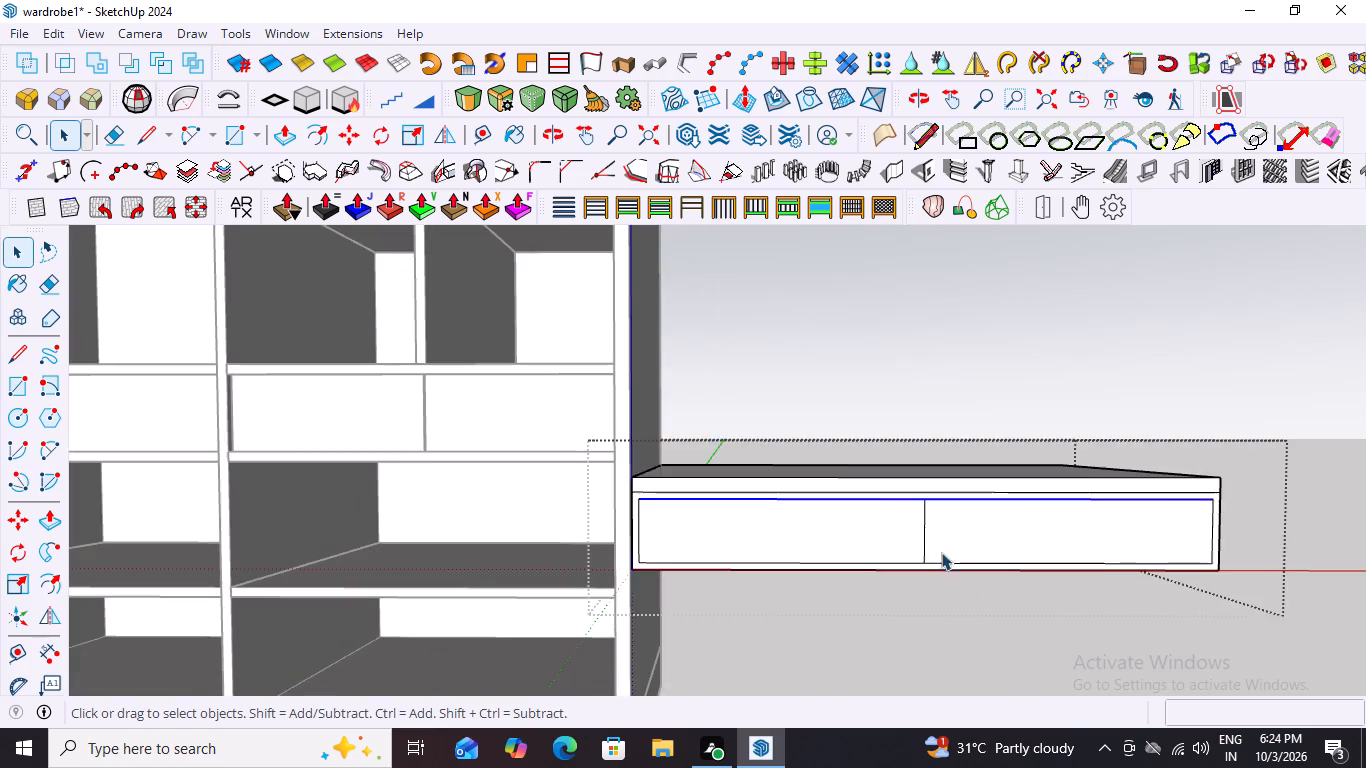
pyautogui.scroll(3, 904, 533)
pyautogui.click(930, 543)
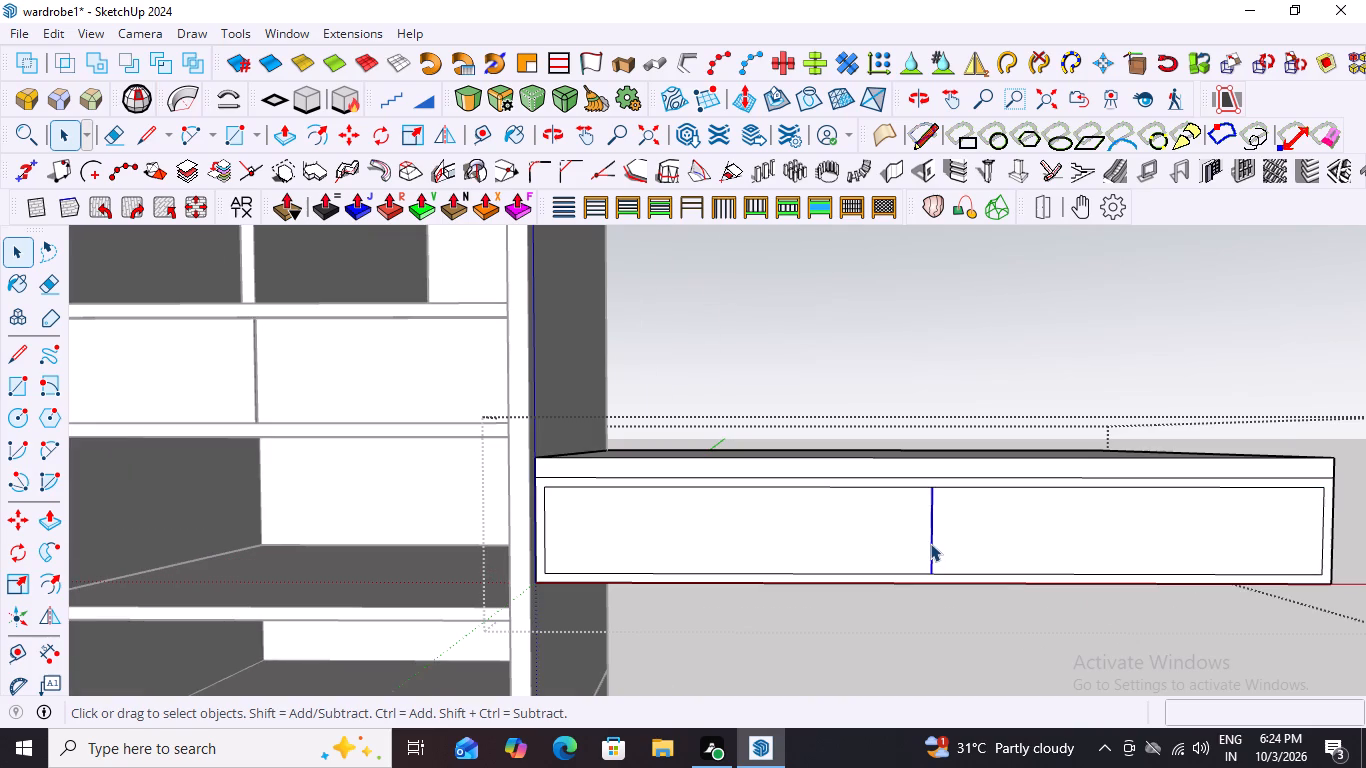
pyautogui.press('m')
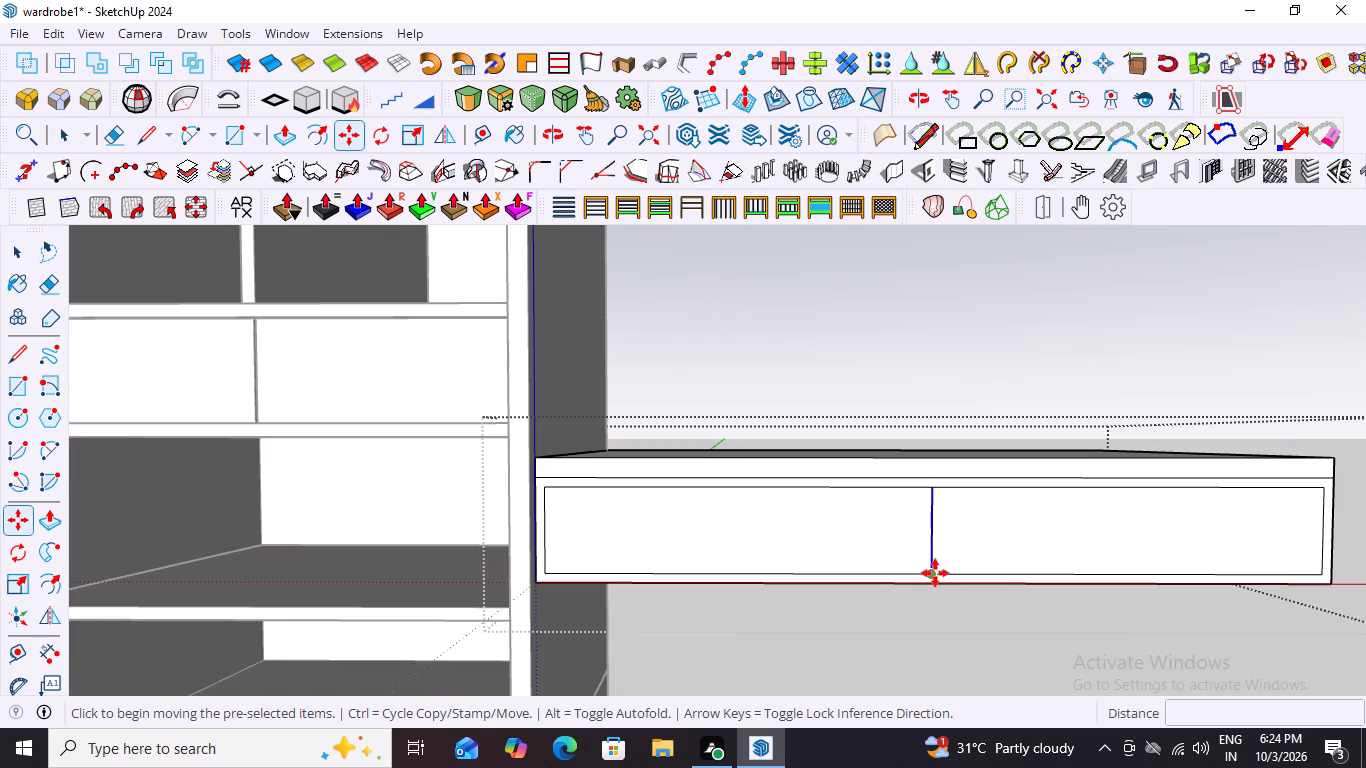
pyautogui.click(935, 573)
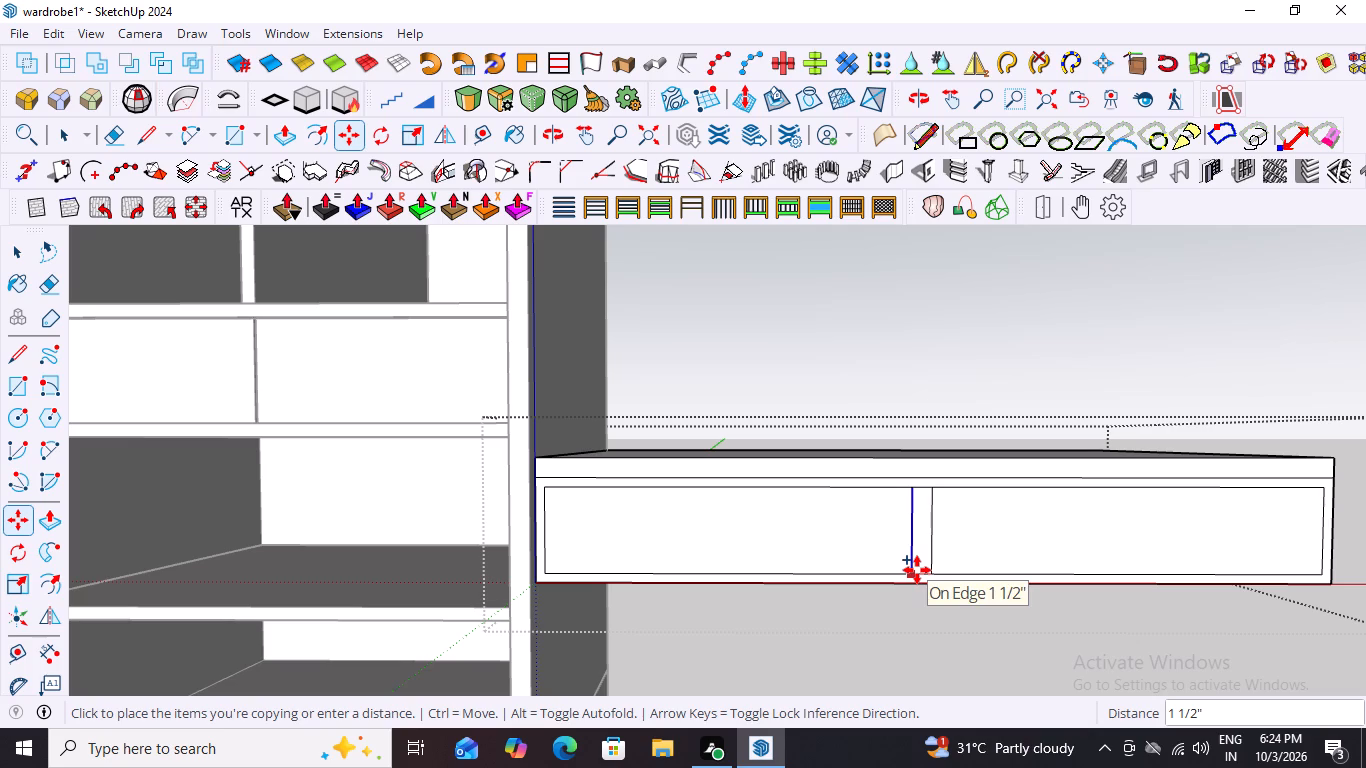
pyautogui.scroll(11, 917, 575)
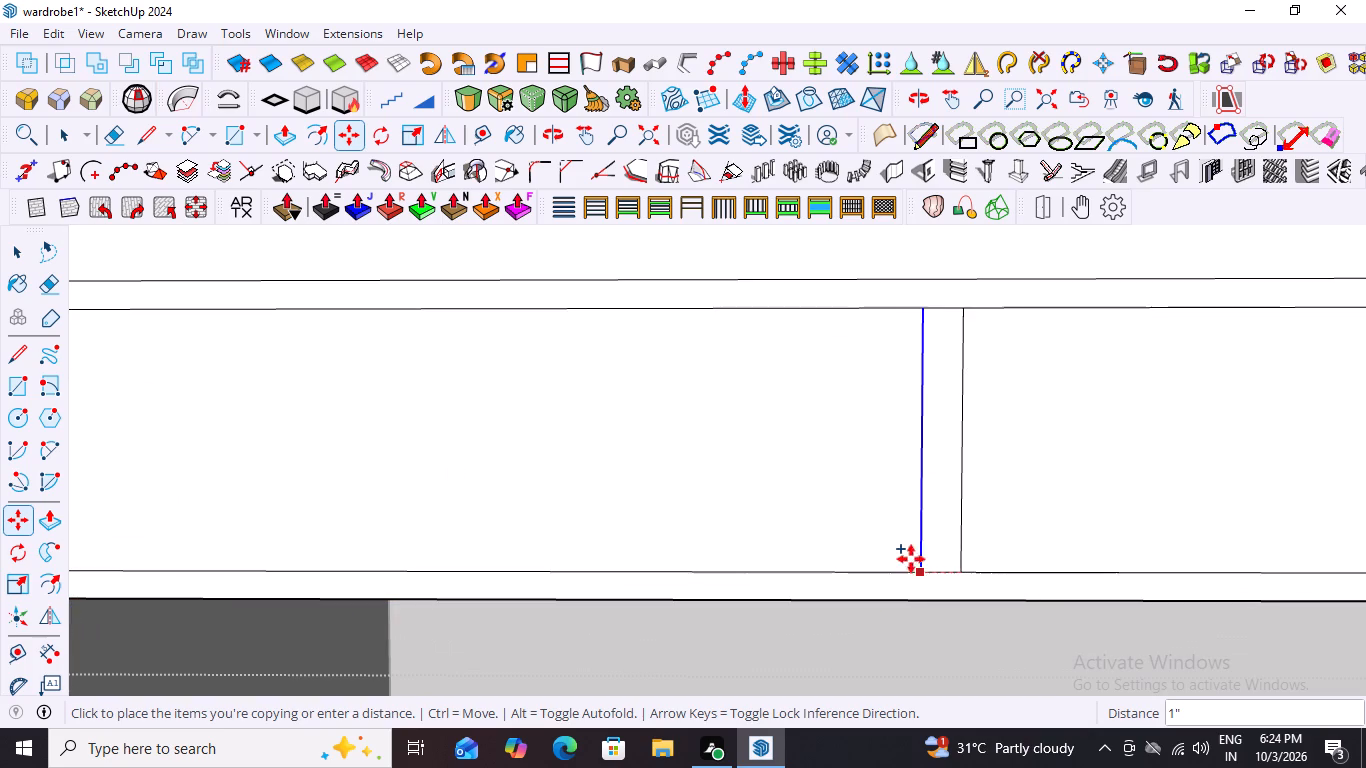
pyautogui.press('9')
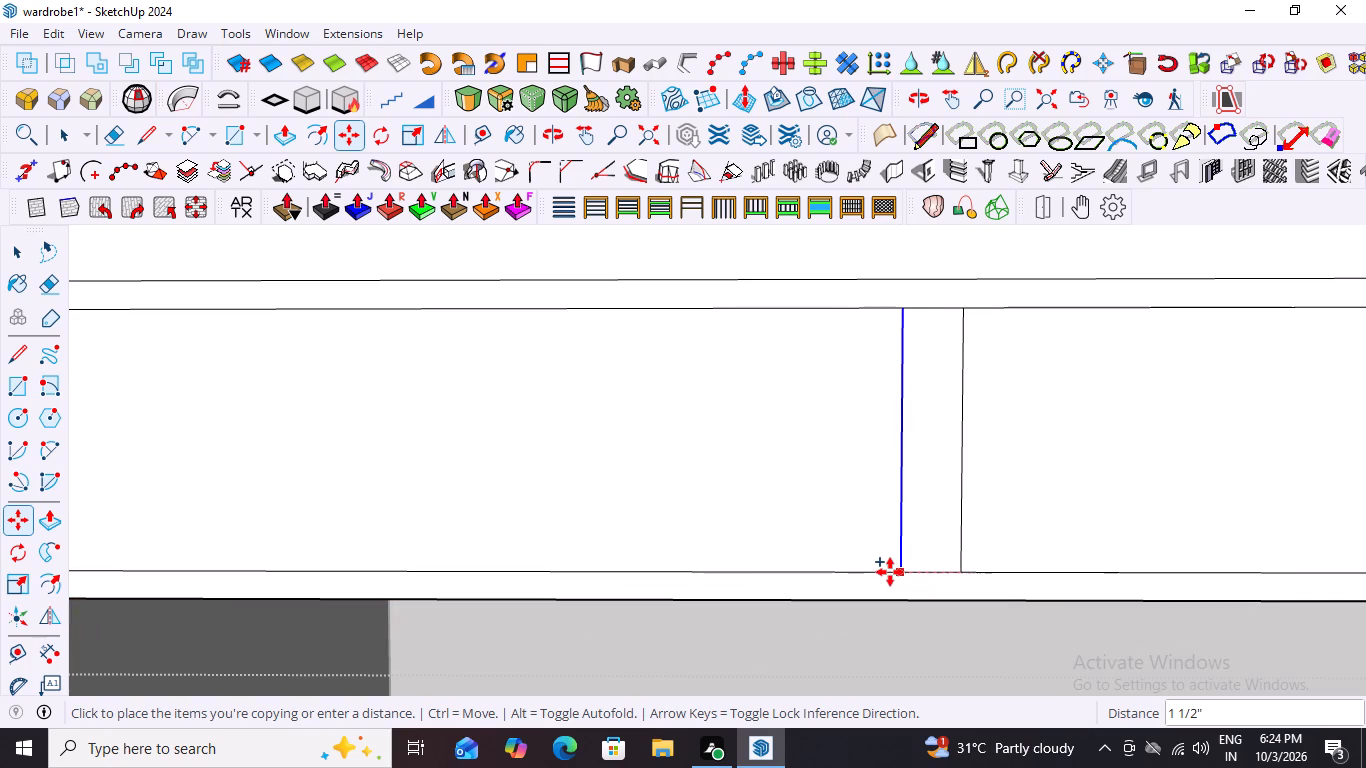
pyautogui.write('mm')
pyautogui.press('Return')
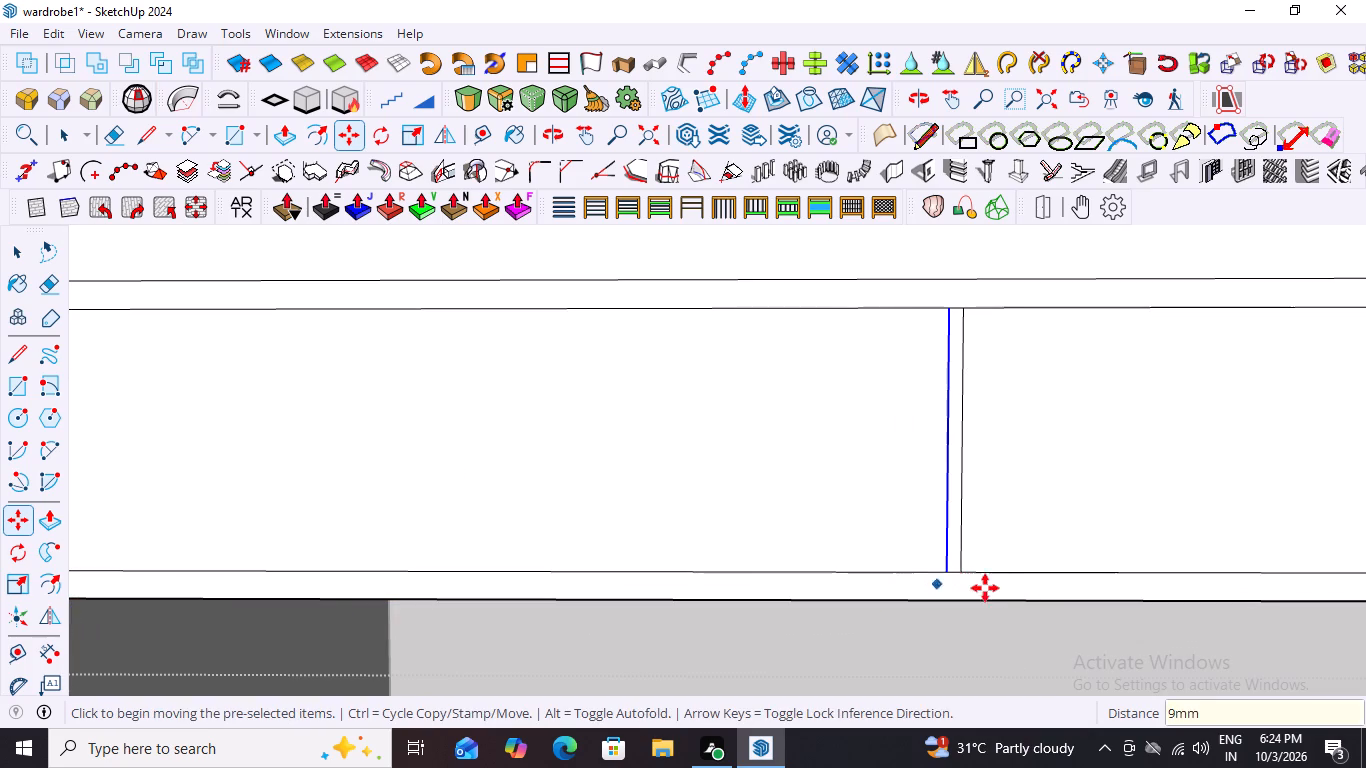
# Copy the offset line 18 mm away from the wardrobe, past the centre line, and exit the raised box's group.
pyautogui.click(945, 574)
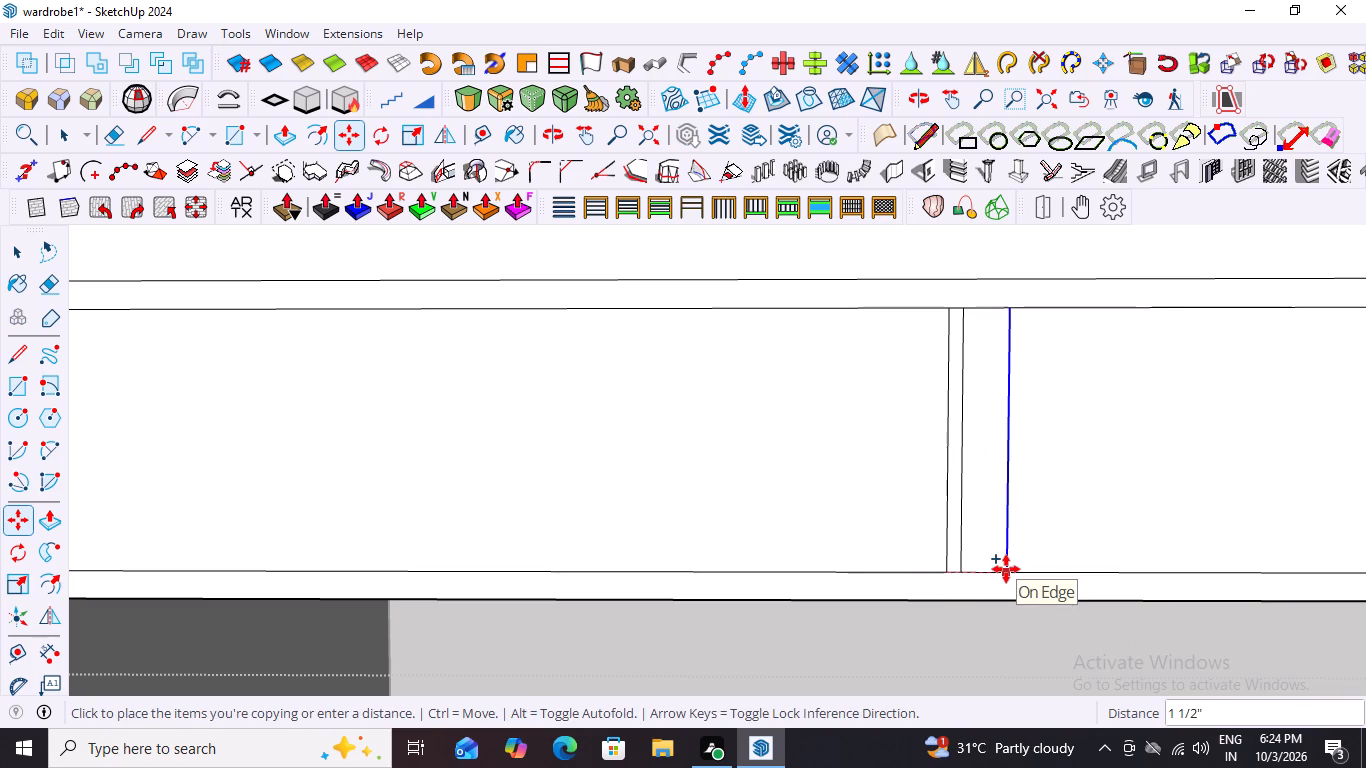
pyautogui.write('18mm')
pyautogui.press('Return')
pyautogui.scroll(-12, 693, 458)
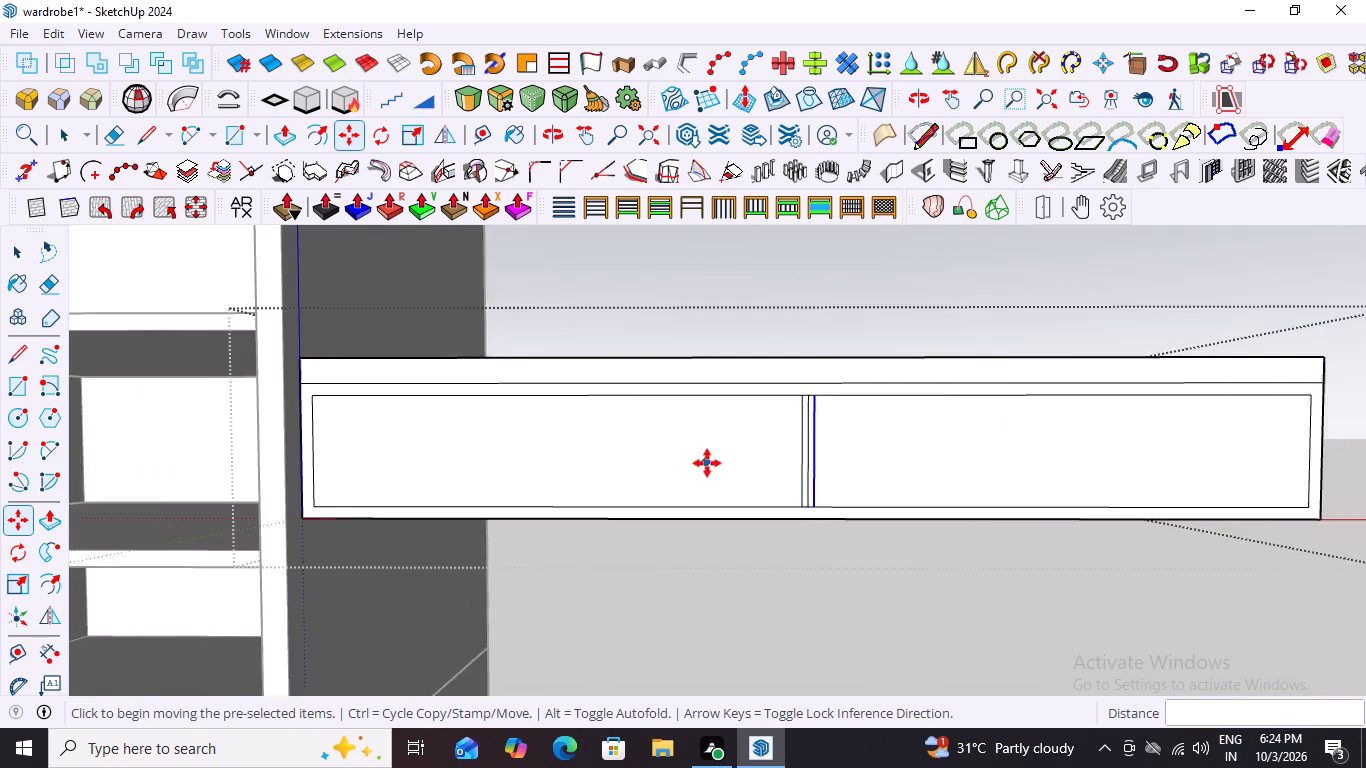
pyautogui.scroll(-17, 707, 463)
pyautogui.press('space')
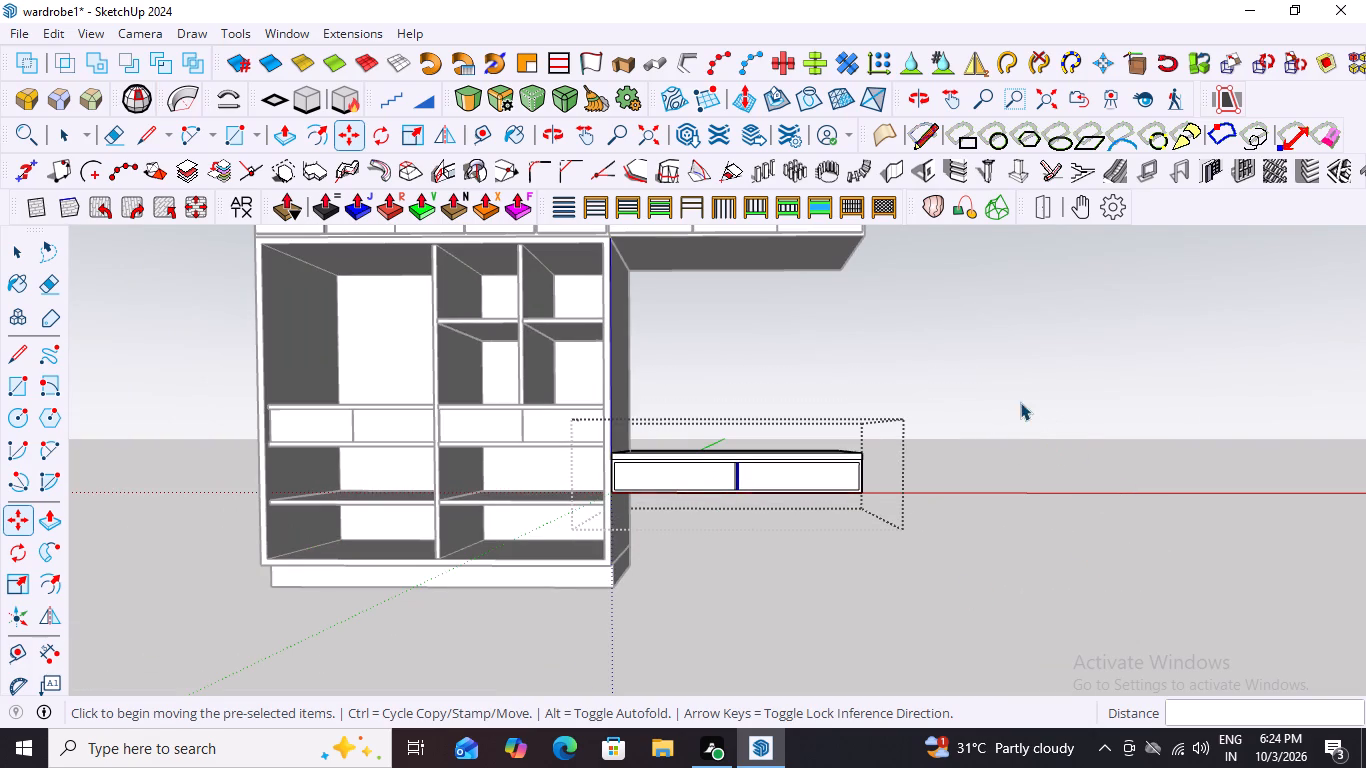
pyautogui.click(977, 385)
# Inside the raised box's group, delete the middle one of the three vertical divider lines on the front.
pyautogui.scroll(7, 715, 455)
pyautogui.moveTo(793, 452); pyautogui.dragTo(824, 494, button='middle')
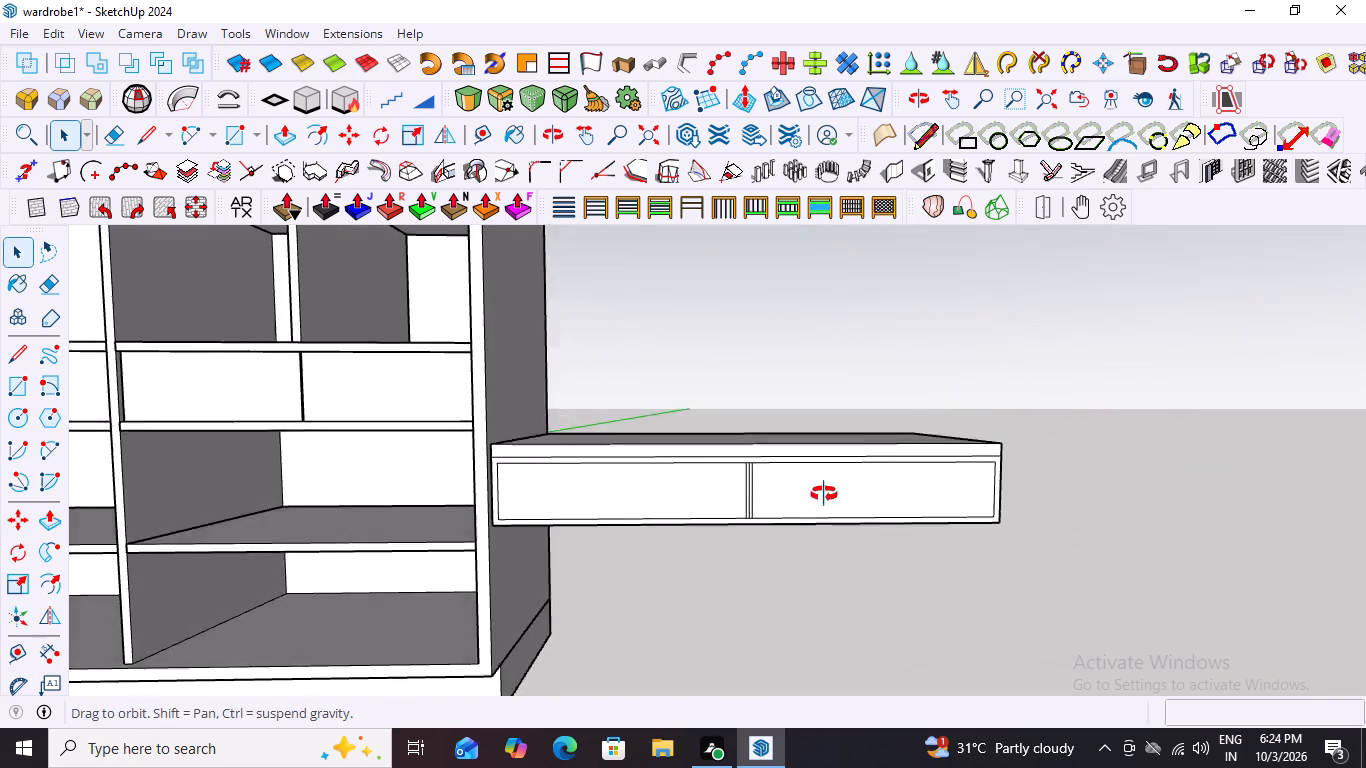
pyautogui.moveTo(824, 494); pyautogui.dragTo(838, 530, button='middle')
pyautogui.scroll(4, 768, 531)
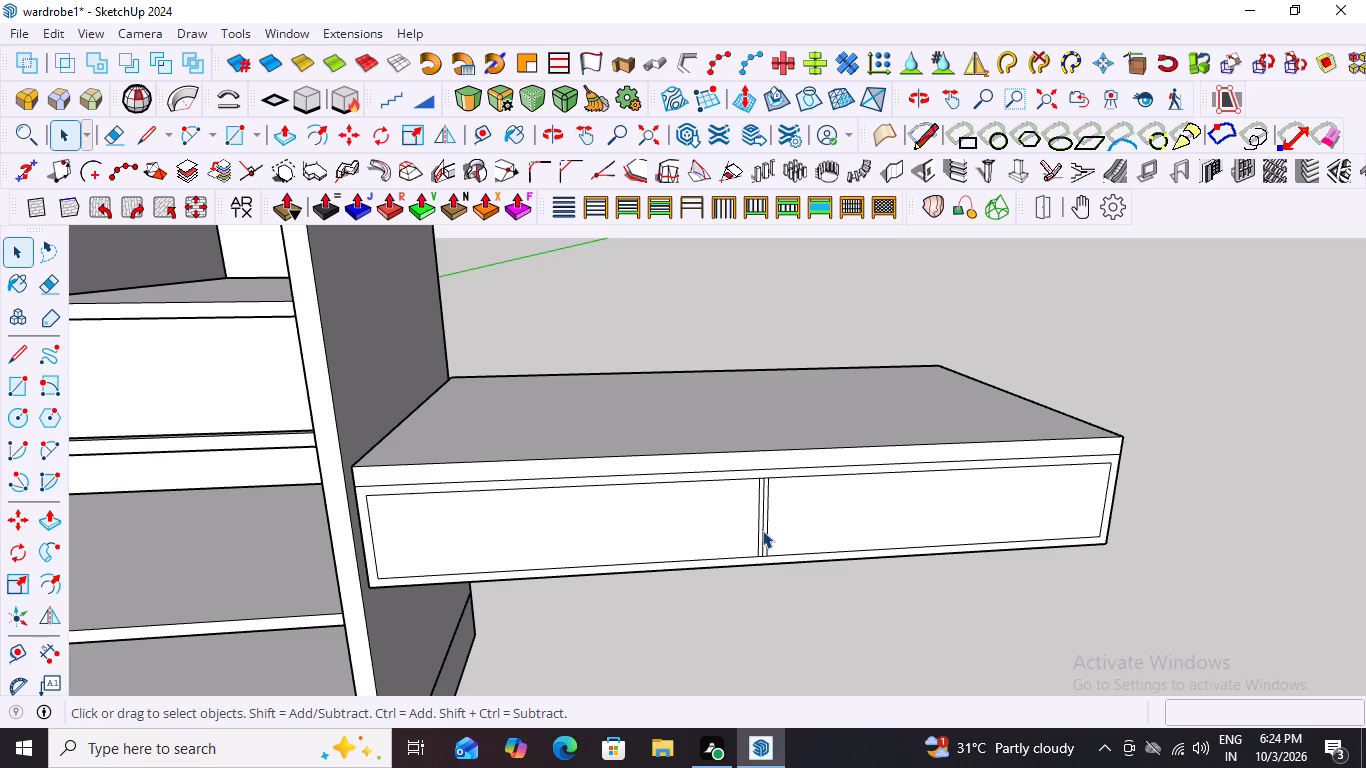
pyautogui.scroll(6, 761, 544)
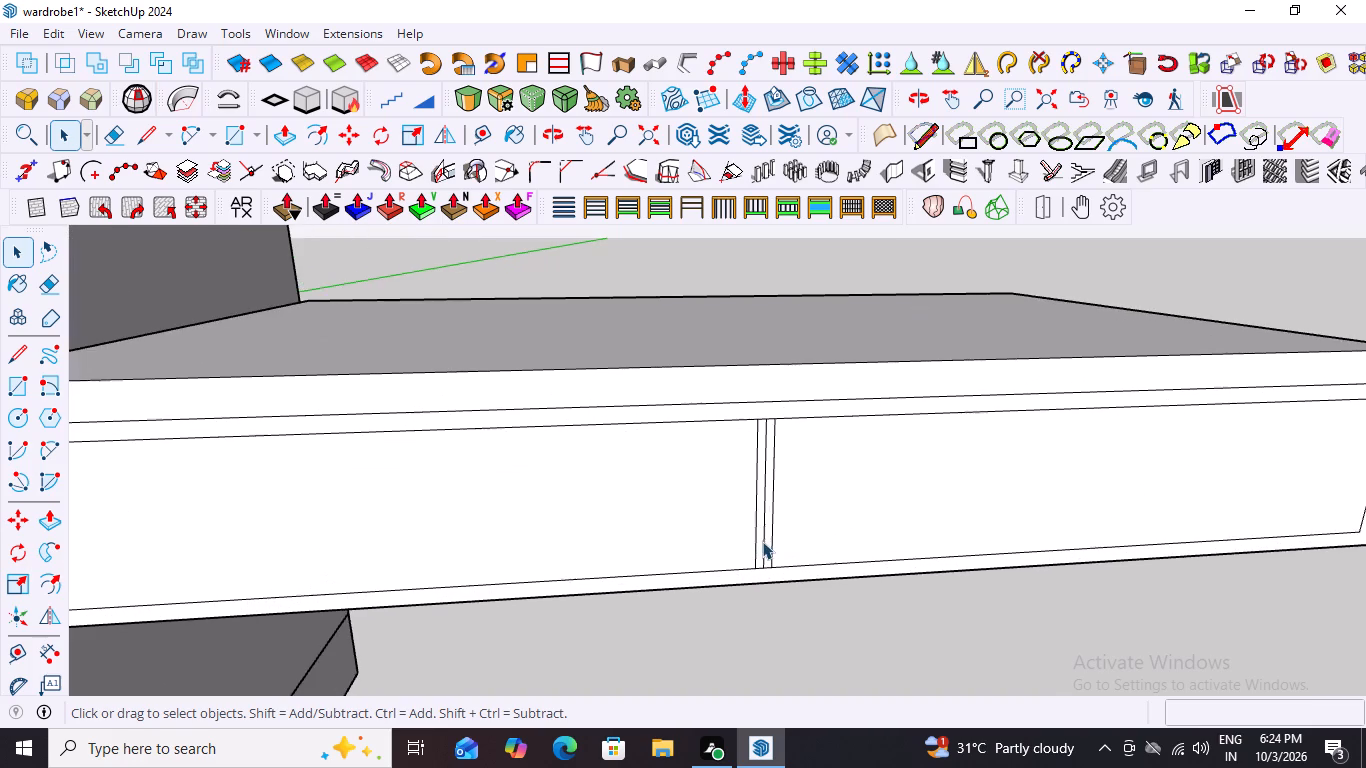
pyautogui.scroll(2, 761, 534)
pyautogui.click(765, 496)
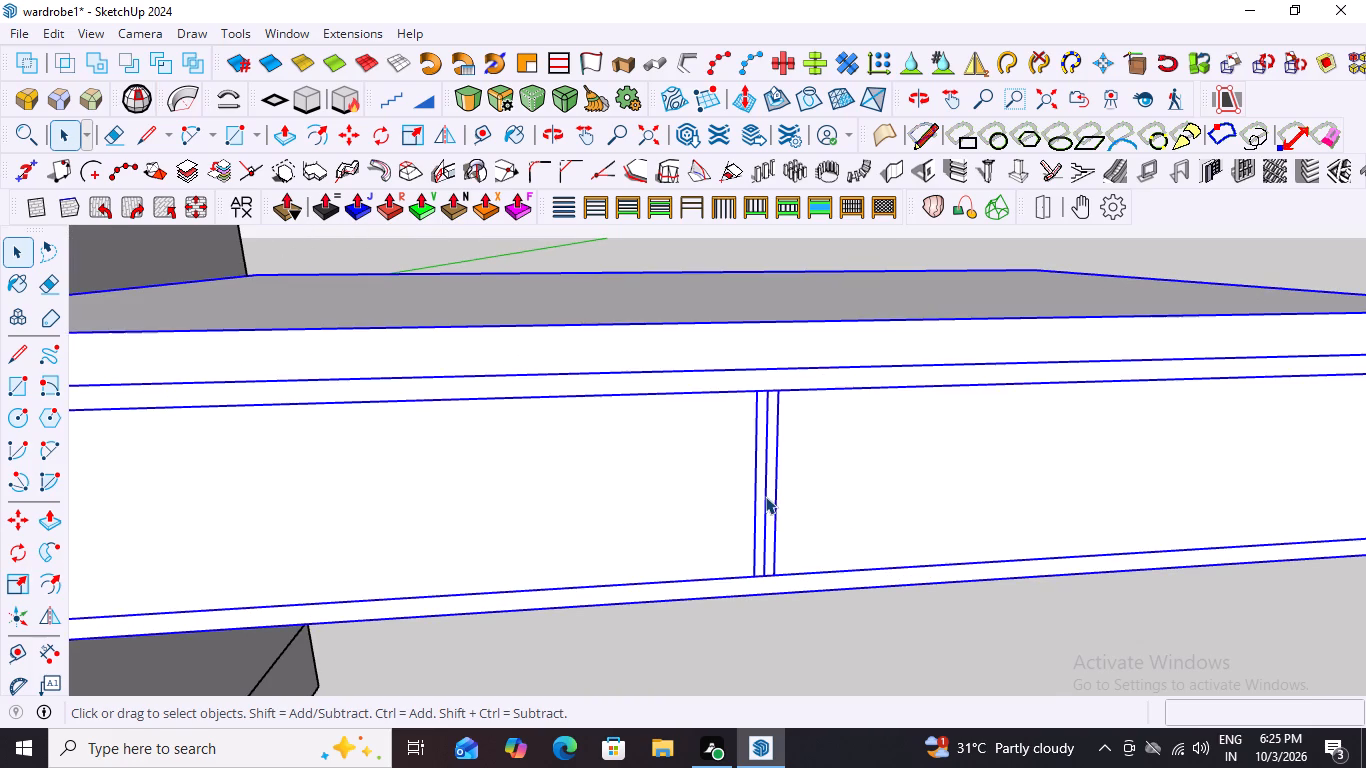
pyautogui.doubleClick(765, 496)
pyautogui.click(766, 496)
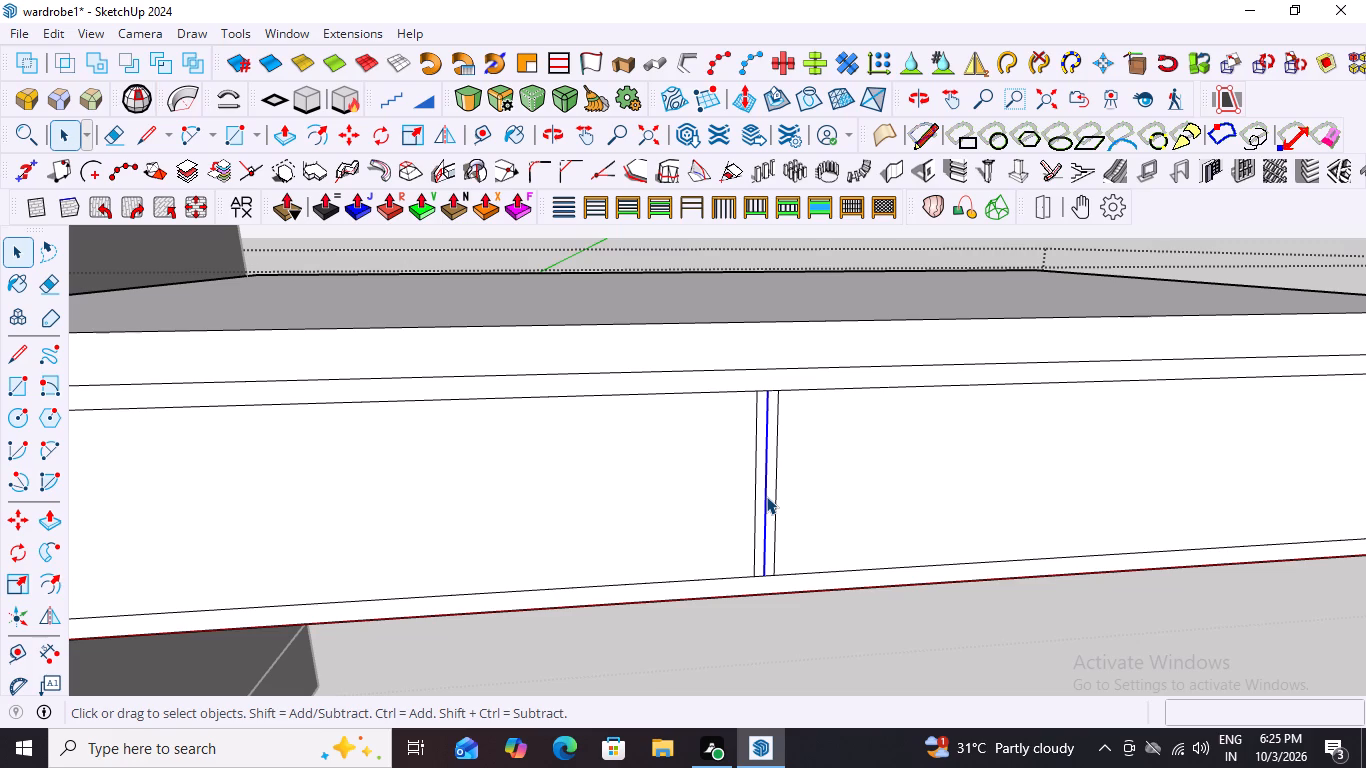
pyautogui.press('Delete')
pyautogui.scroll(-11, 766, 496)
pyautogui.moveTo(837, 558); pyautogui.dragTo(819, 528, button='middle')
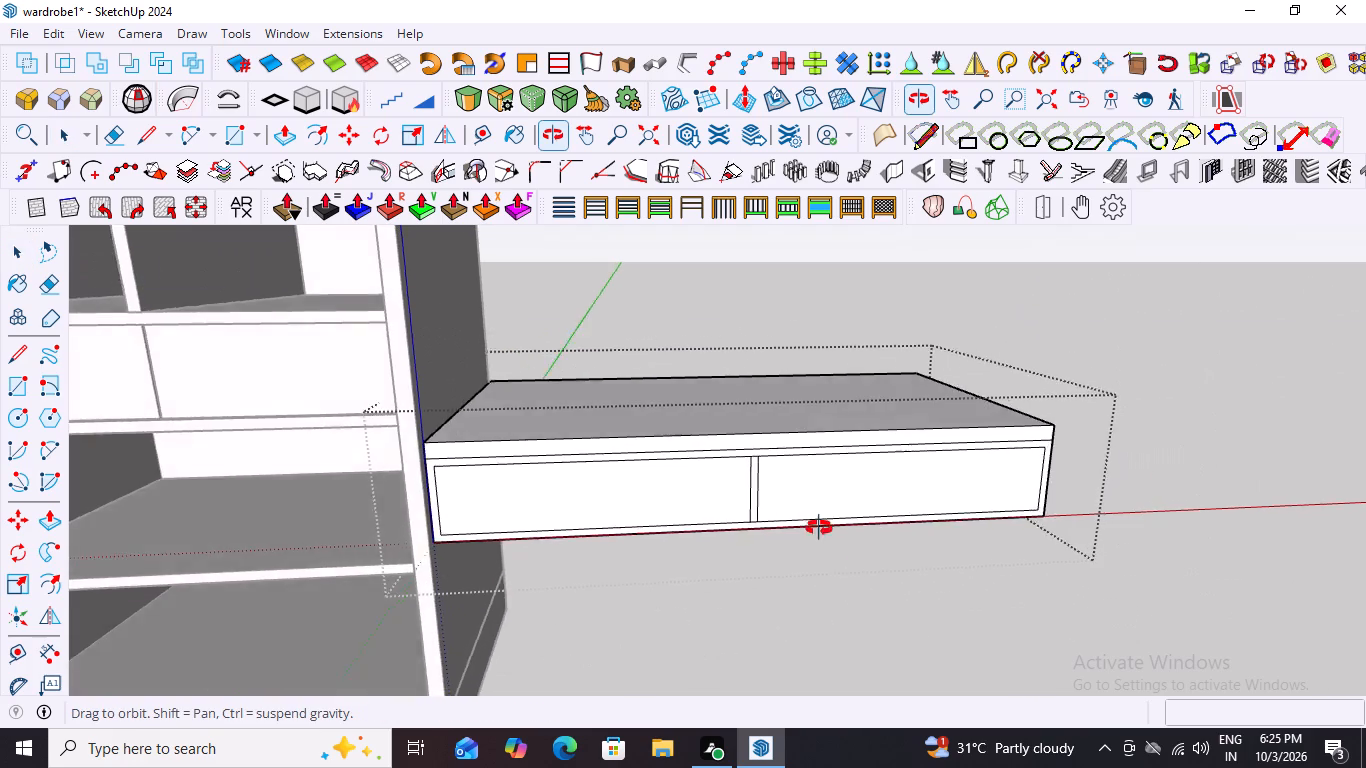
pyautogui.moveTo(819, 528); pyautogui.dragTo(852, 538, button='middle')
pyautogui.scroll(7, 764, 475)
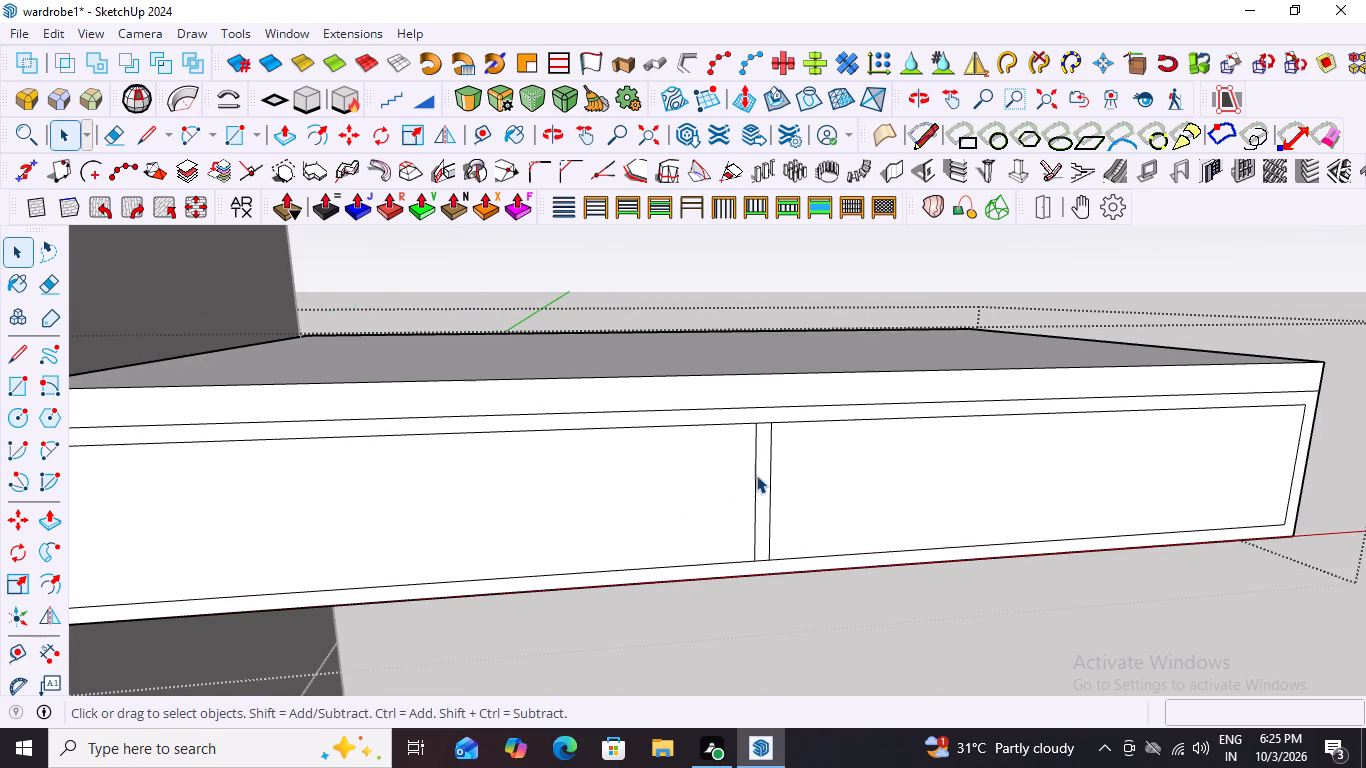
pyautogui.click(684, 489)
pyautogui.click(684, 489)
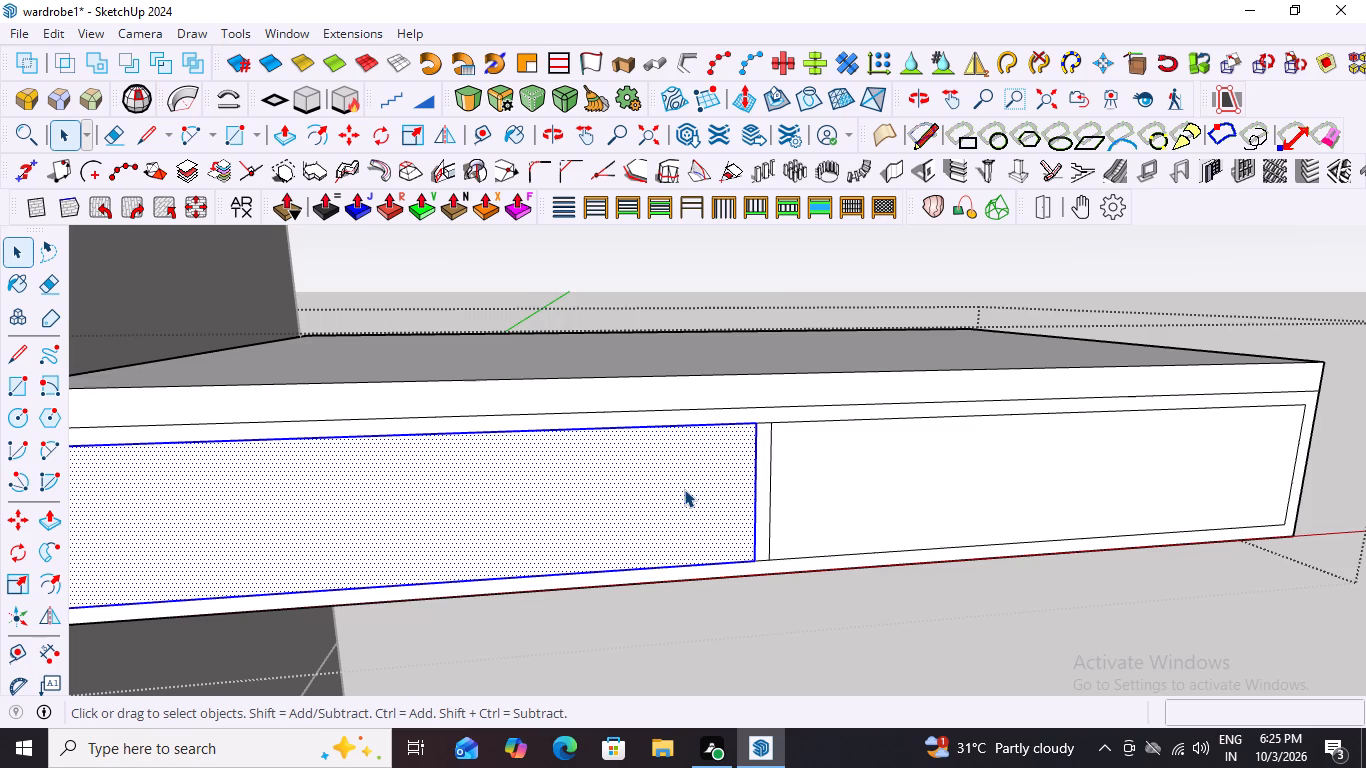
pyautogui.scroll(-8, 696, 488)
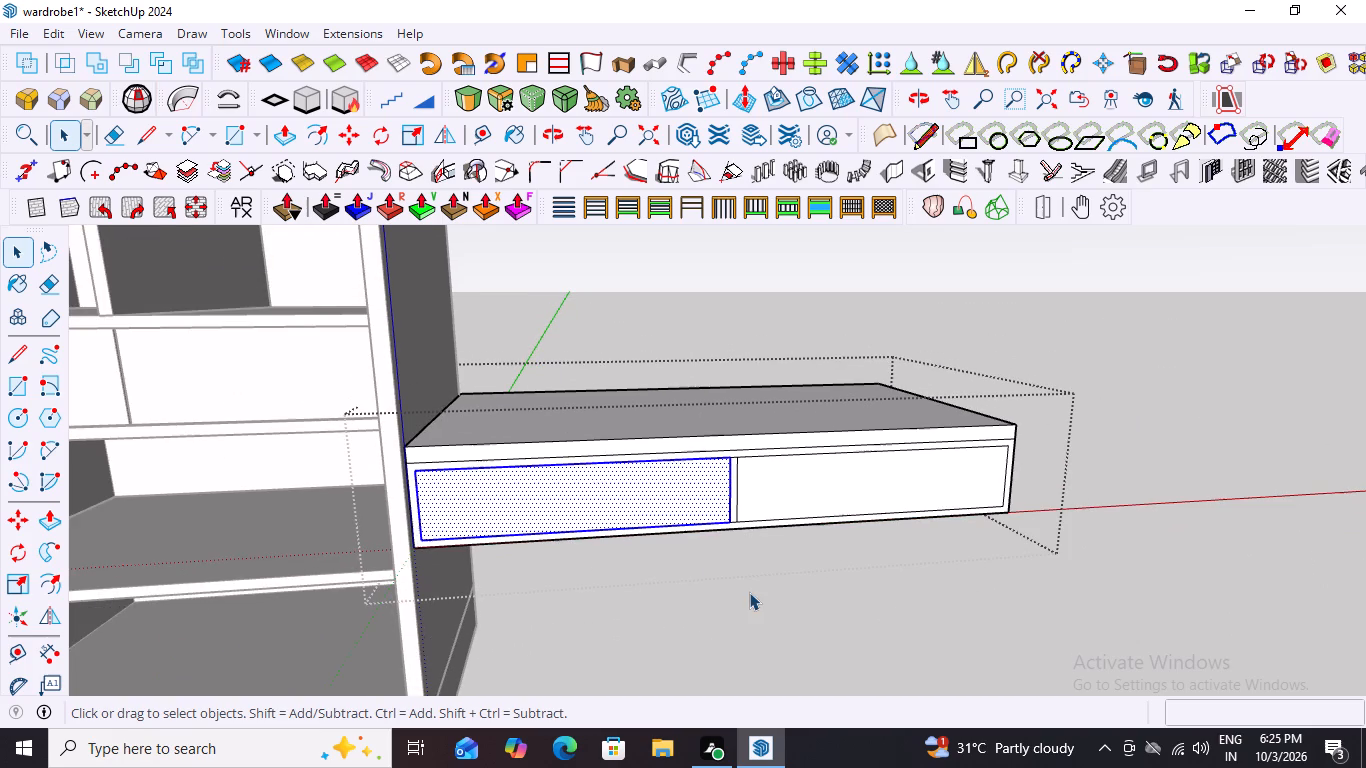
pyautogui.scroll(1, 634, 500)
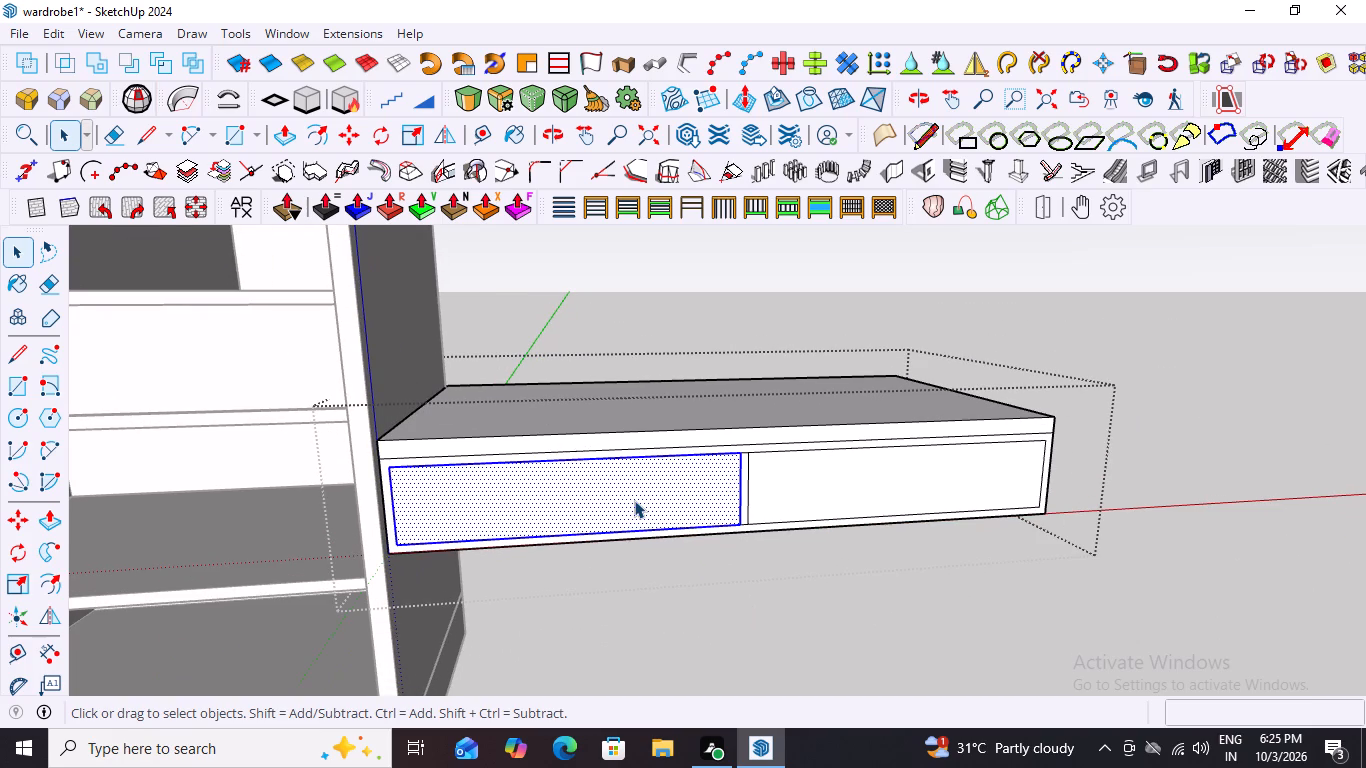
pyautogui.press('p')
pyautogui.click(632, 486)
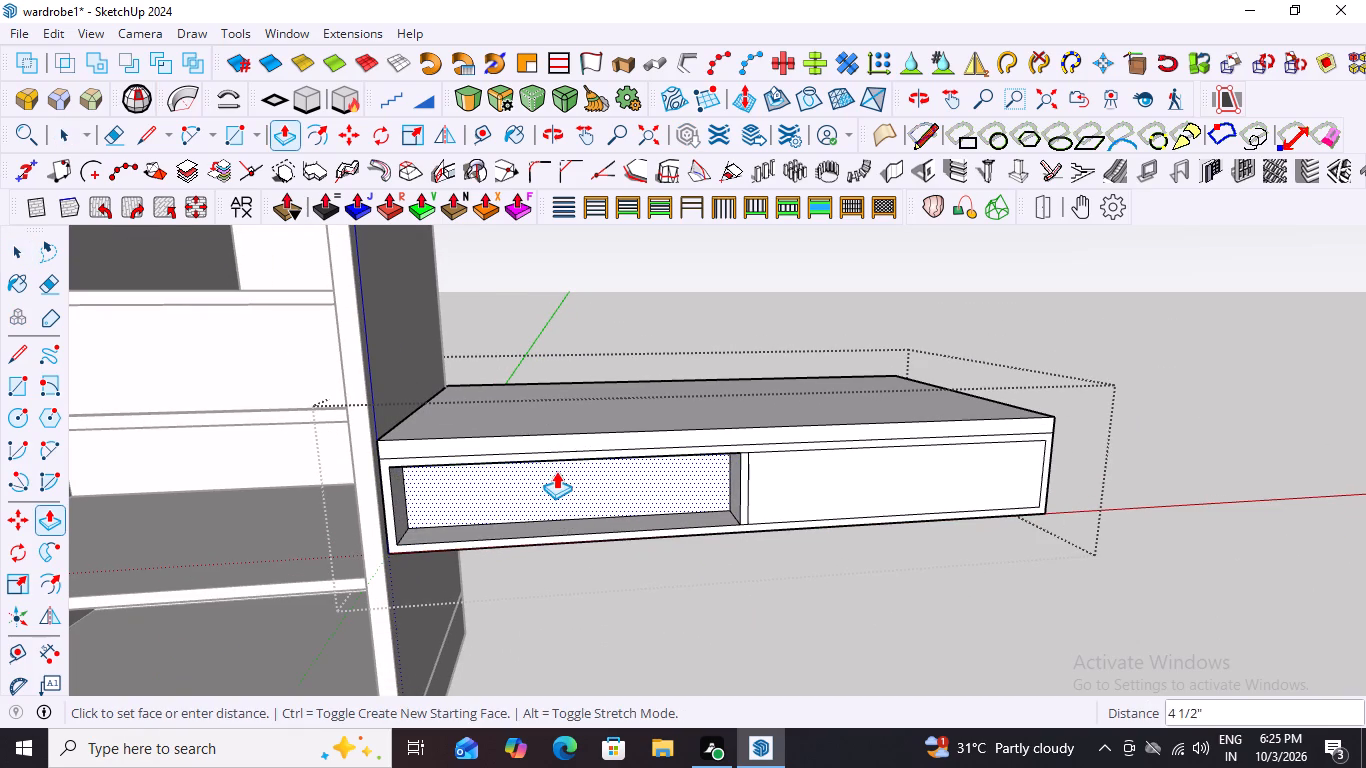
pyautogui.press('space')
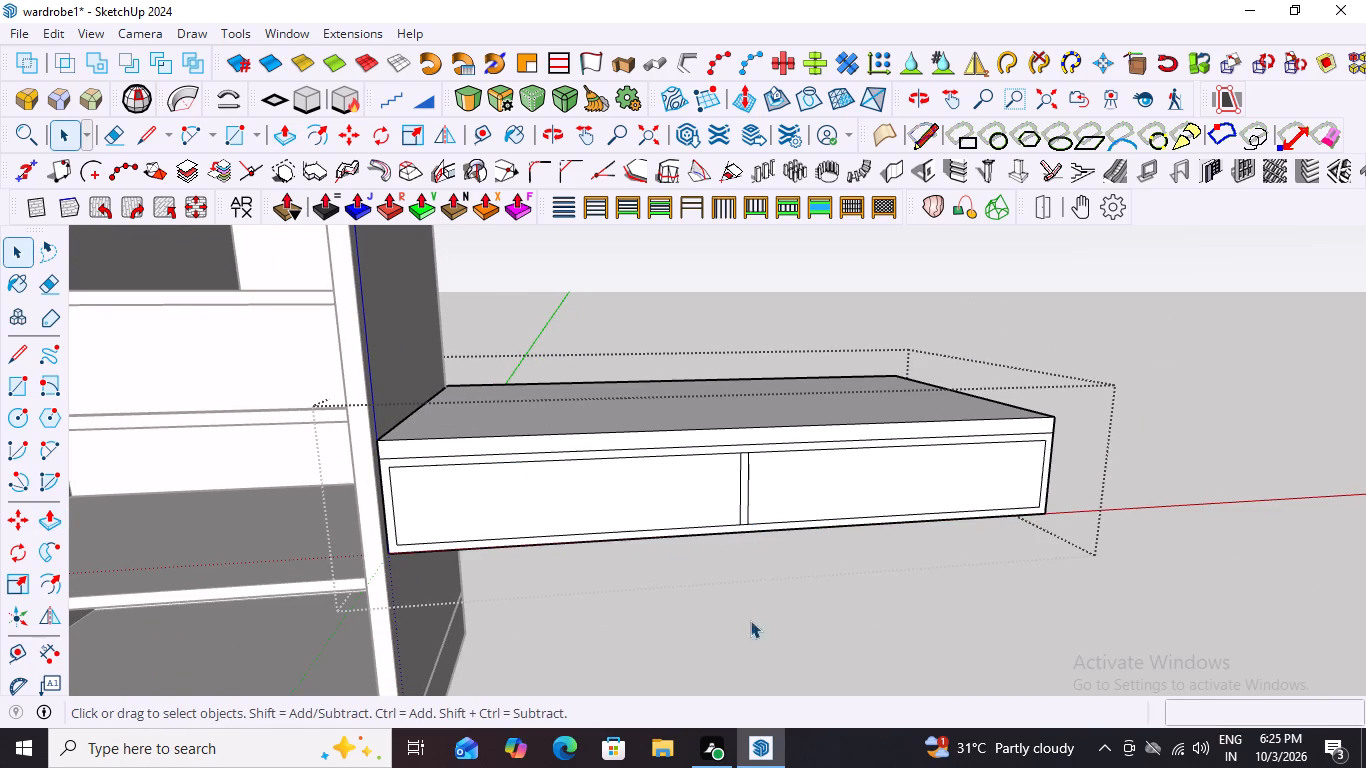
# Exit the raised box's group and place a guide line 3" in from the rear edge of its top face.
pyautogui.moveTo(744, 444); pyautogui.dragTo(728, 658, button='middle')
pyautogui.click(1048, 337)
pyautogui.scroll(-3, 798, 430)
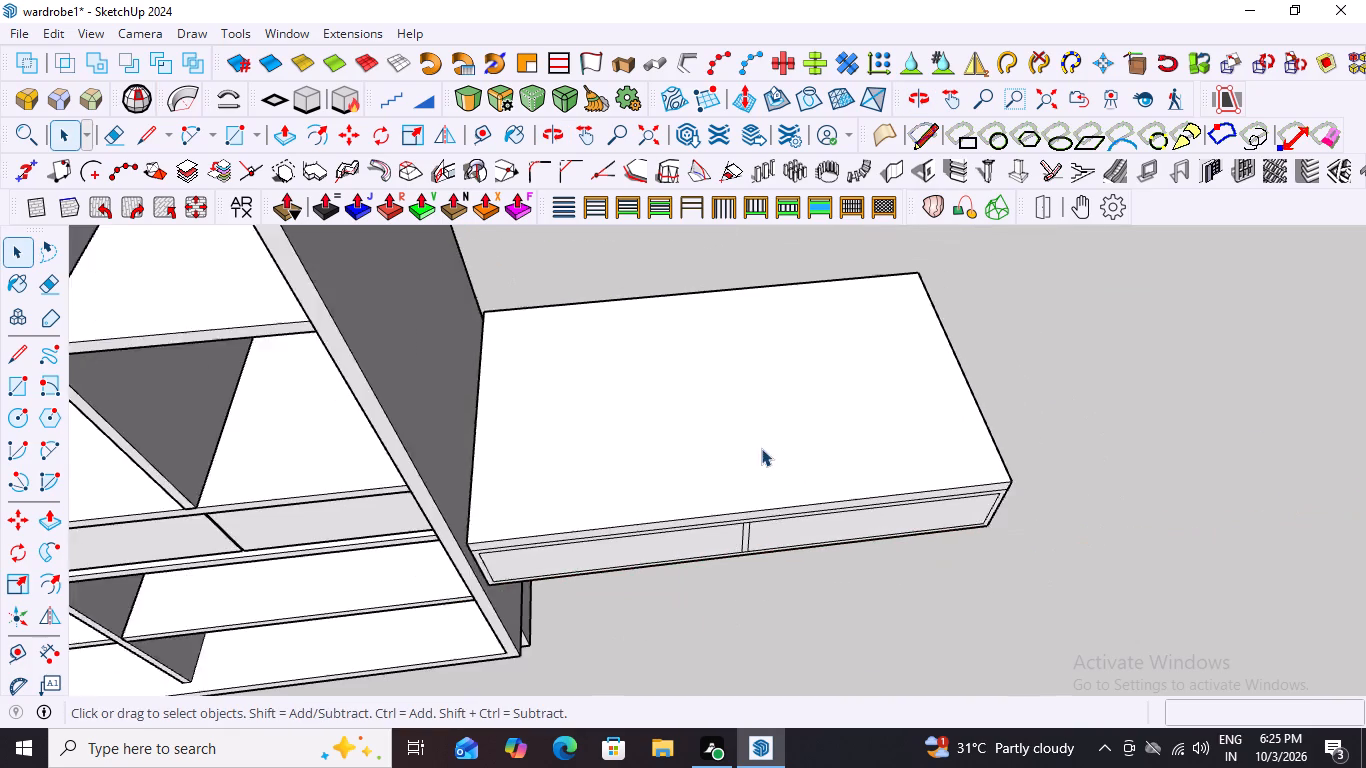
pyautogui.moveTo(572, 351); pyautogui.dragTo(520, 311, button='middle')
pyautogui.scroll(2, 580, 307)
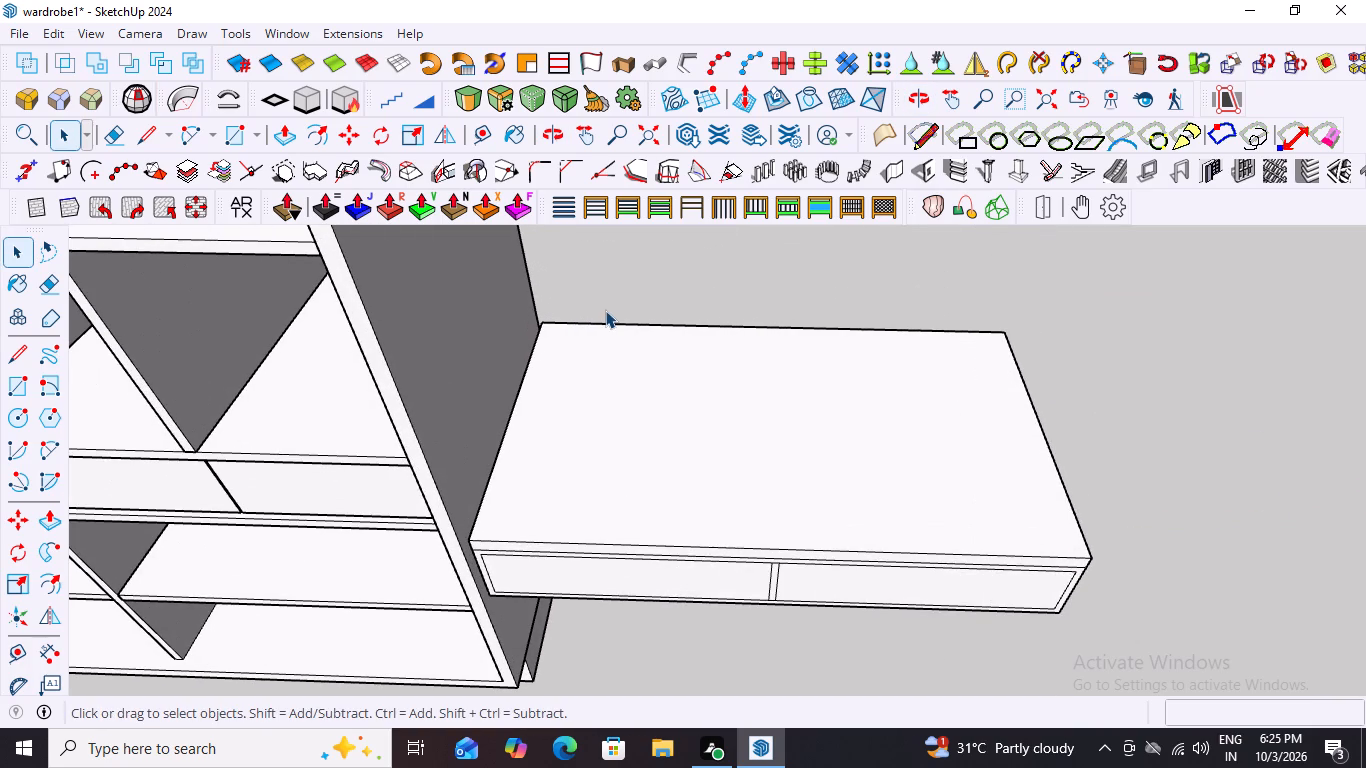
pyautogui.scroll(1, 605, 310)
pyautogui.press('t')
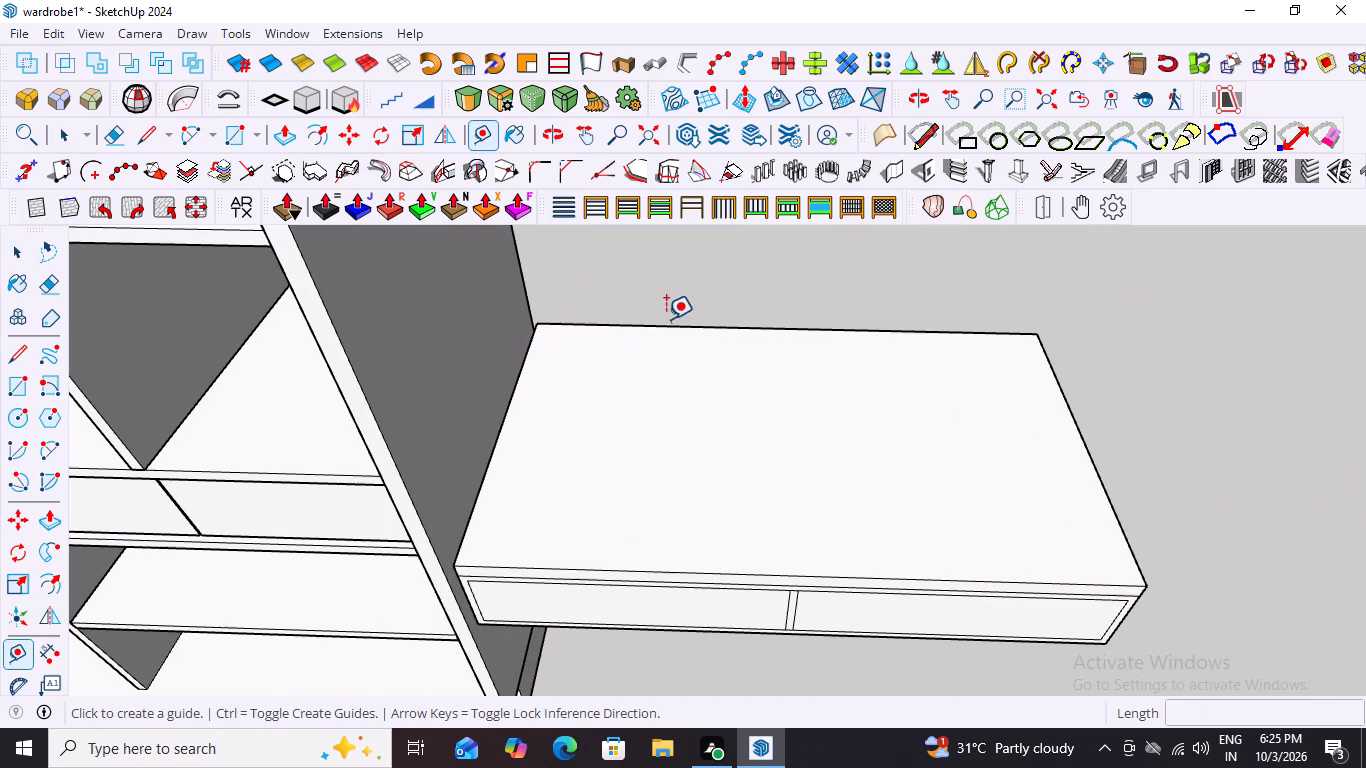
pyautogui.click(715, 327)
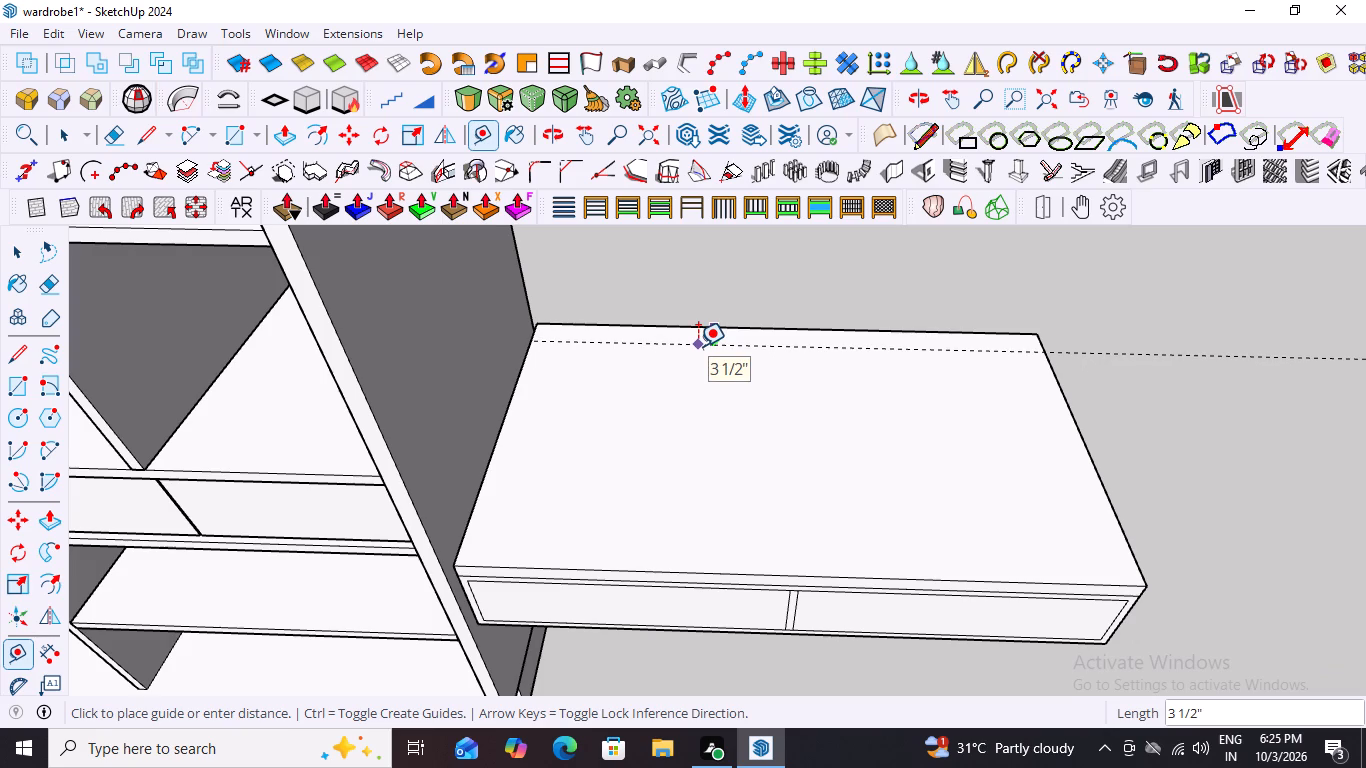
pyautogui.press('3')
pyautogui.hotkey('shift', '"')
pyautogui.press('Return')
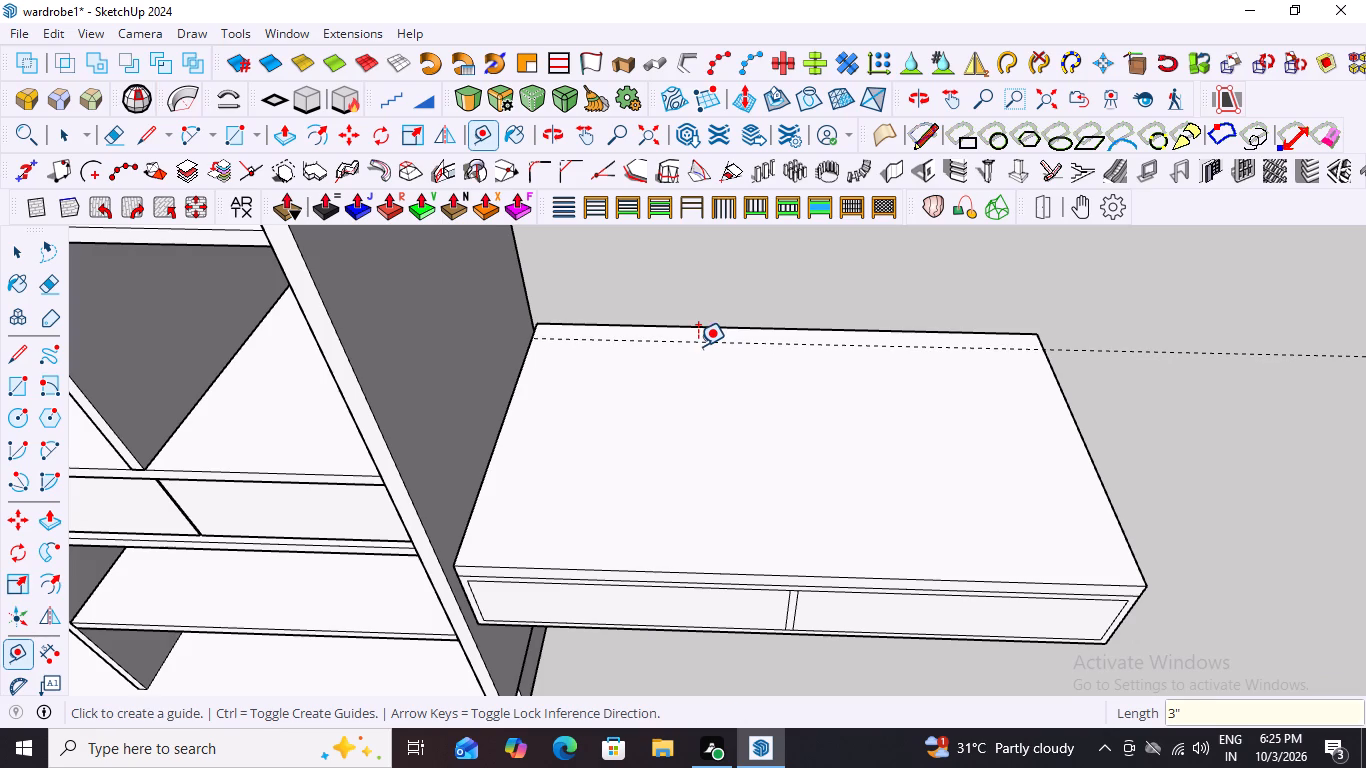
pyautogui.scroll(-8, 1052, 305)
pyautogui.press('space')
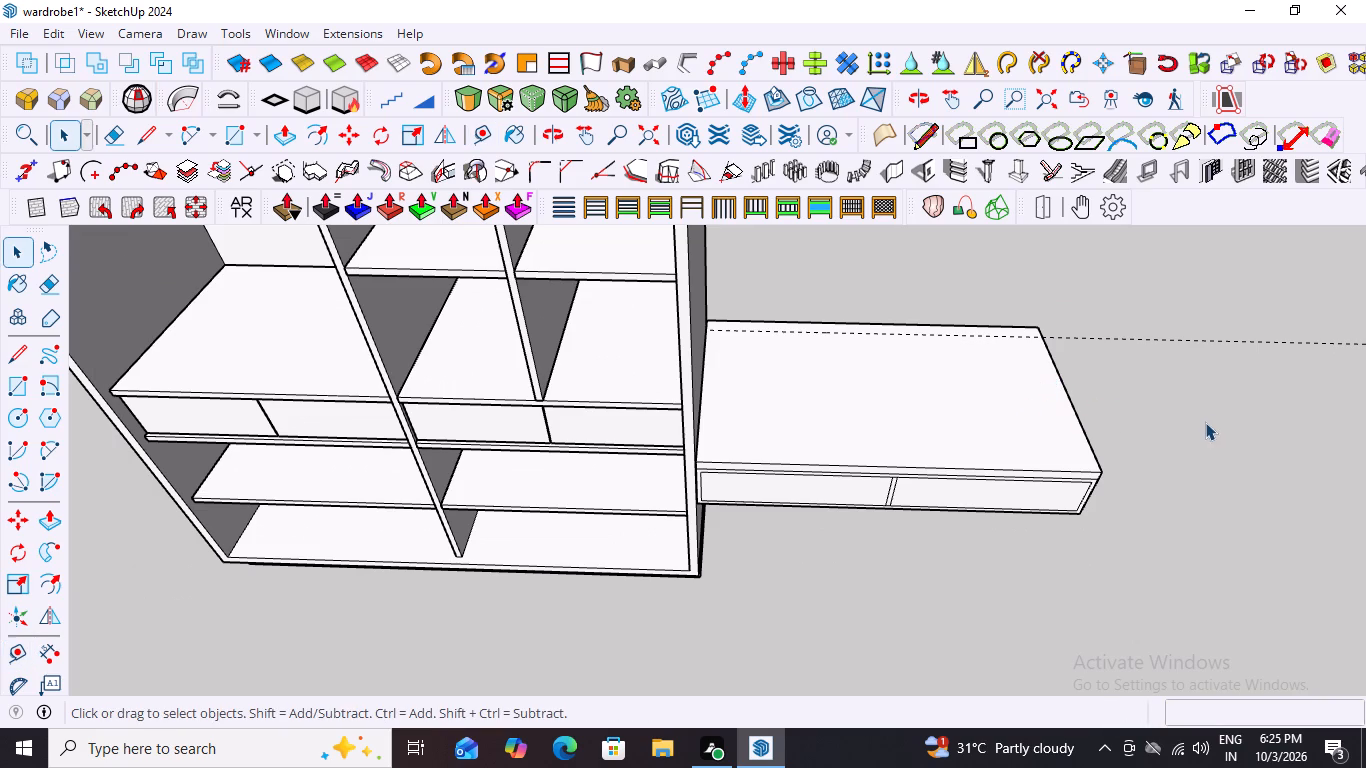
pyautogui.click(1205, 422)
# Inside the raised box's group, push the front panel face nearest the wardrobe 2' 9" inward, up to the guide line.
pyautogui.moveTo(986, 427); pyautogui.dragTo(1045, 328, button='middle')
pyautogui.middleClick(1042, 326)
pyautogui.click(837, 466)
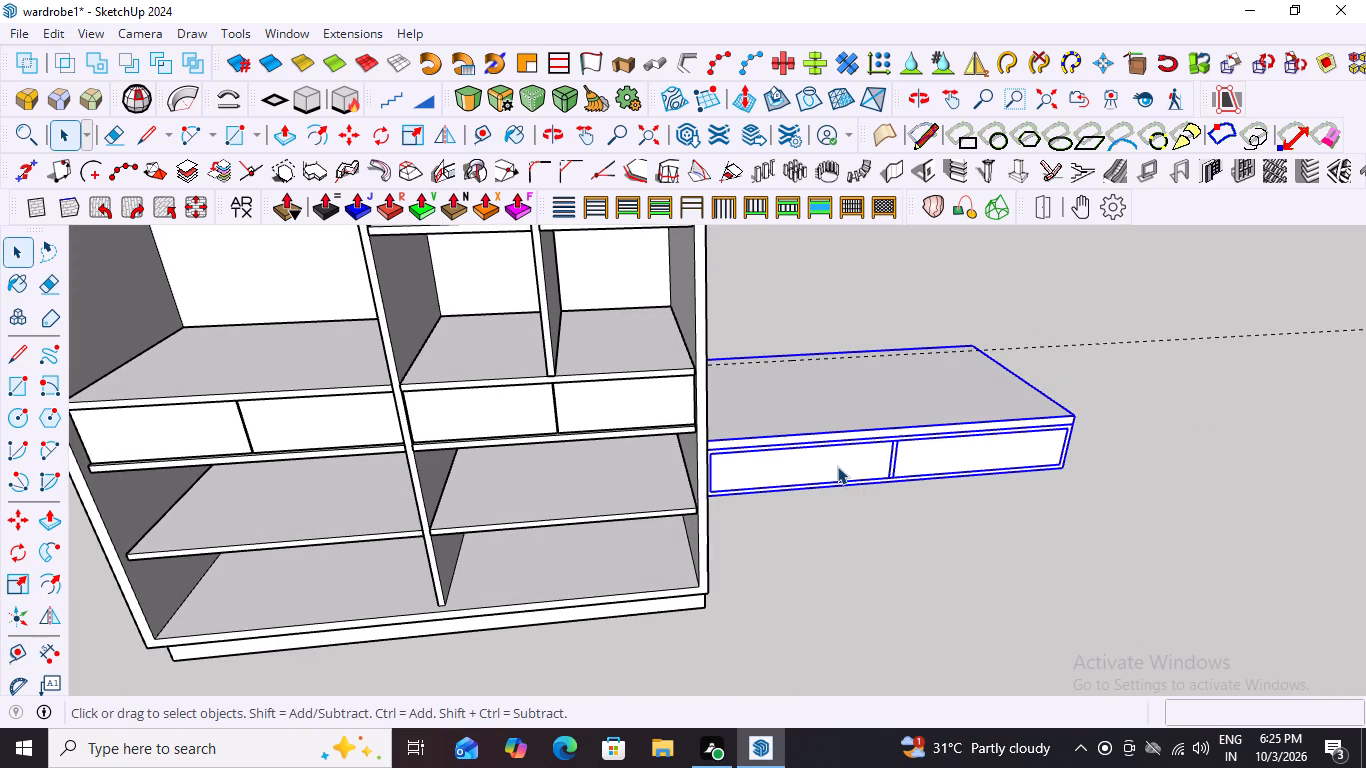
pyautogui.doubleClick(841, 463)
pyautogui.click(841, 463)
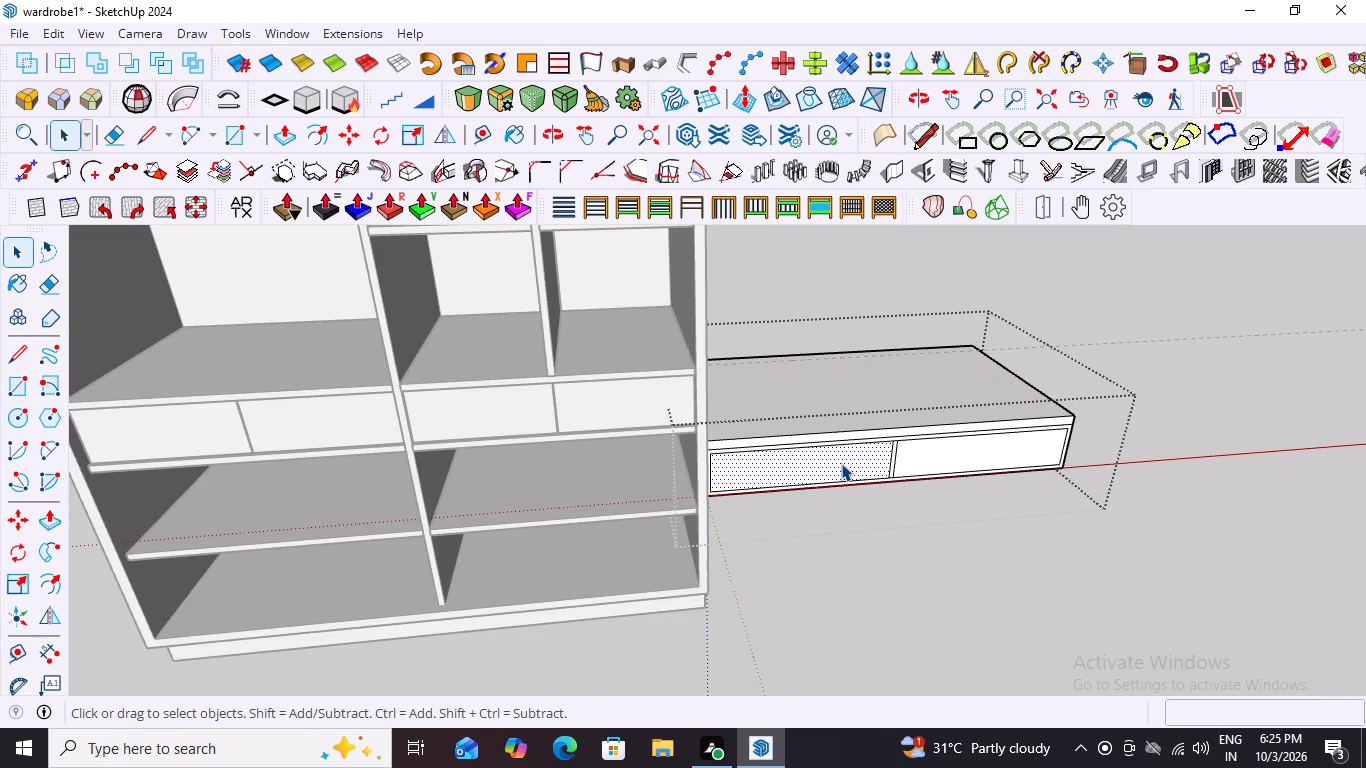
pyautogui.press('p')
pyautogui.click(837, 447)
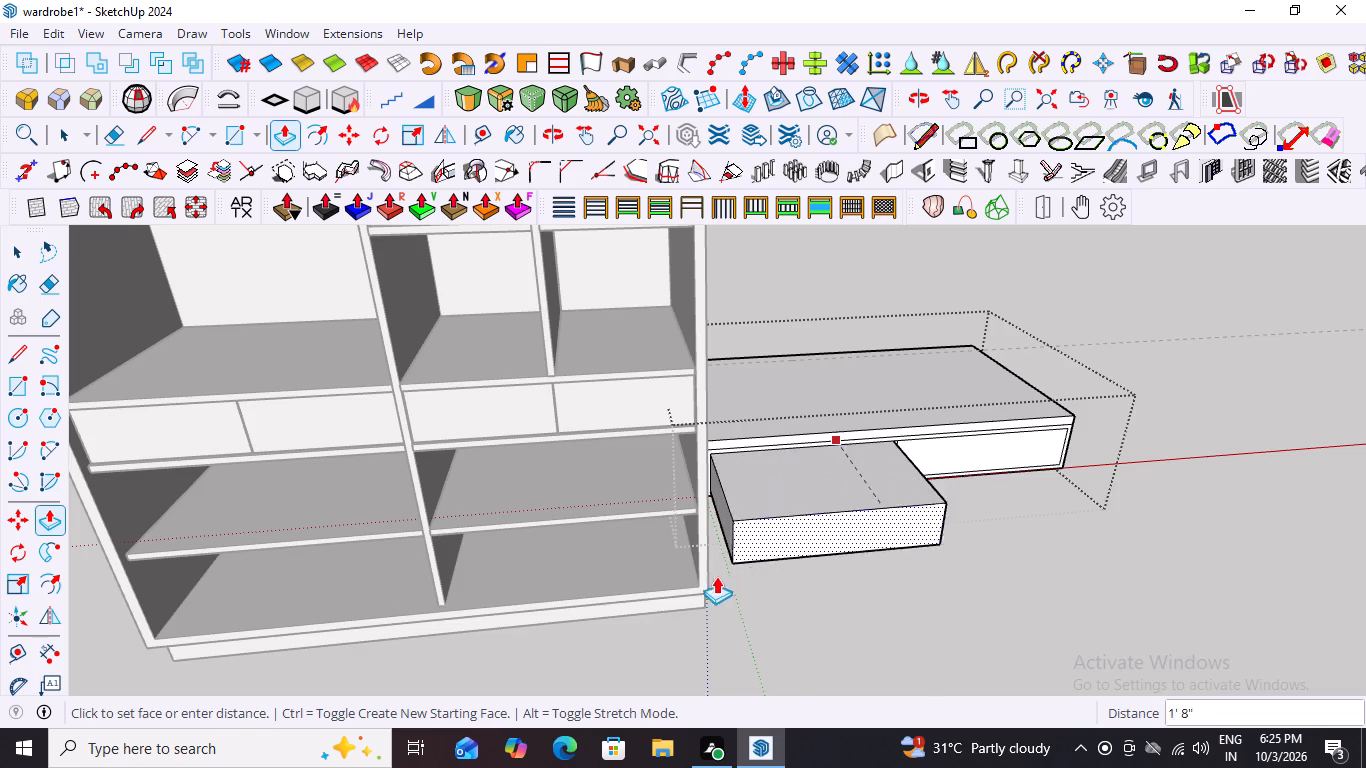
pyautogui.scroll(-2, 710, 587)
pyautogui.scroll(16, 738, 368)
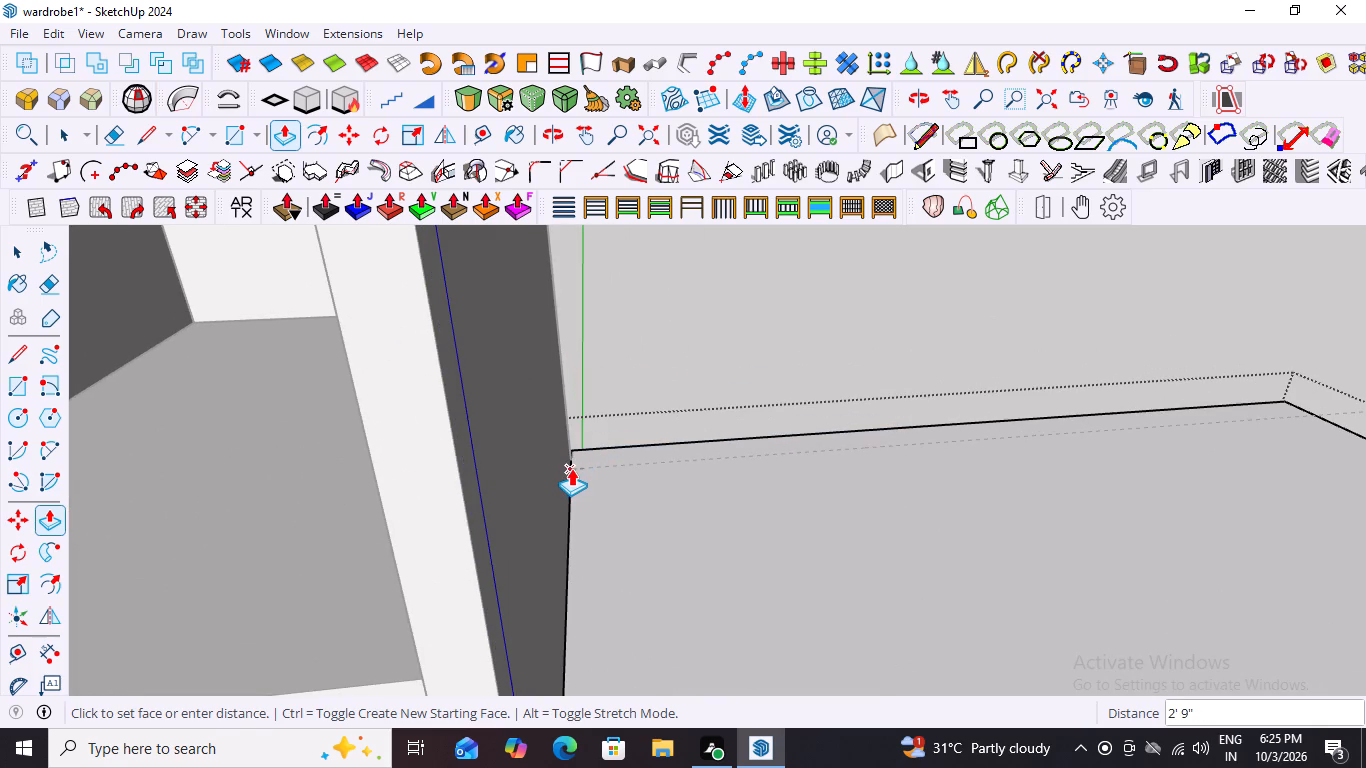
pyautogui.click(571, 468)
pyautogui.scroll(-14, 804, 340)
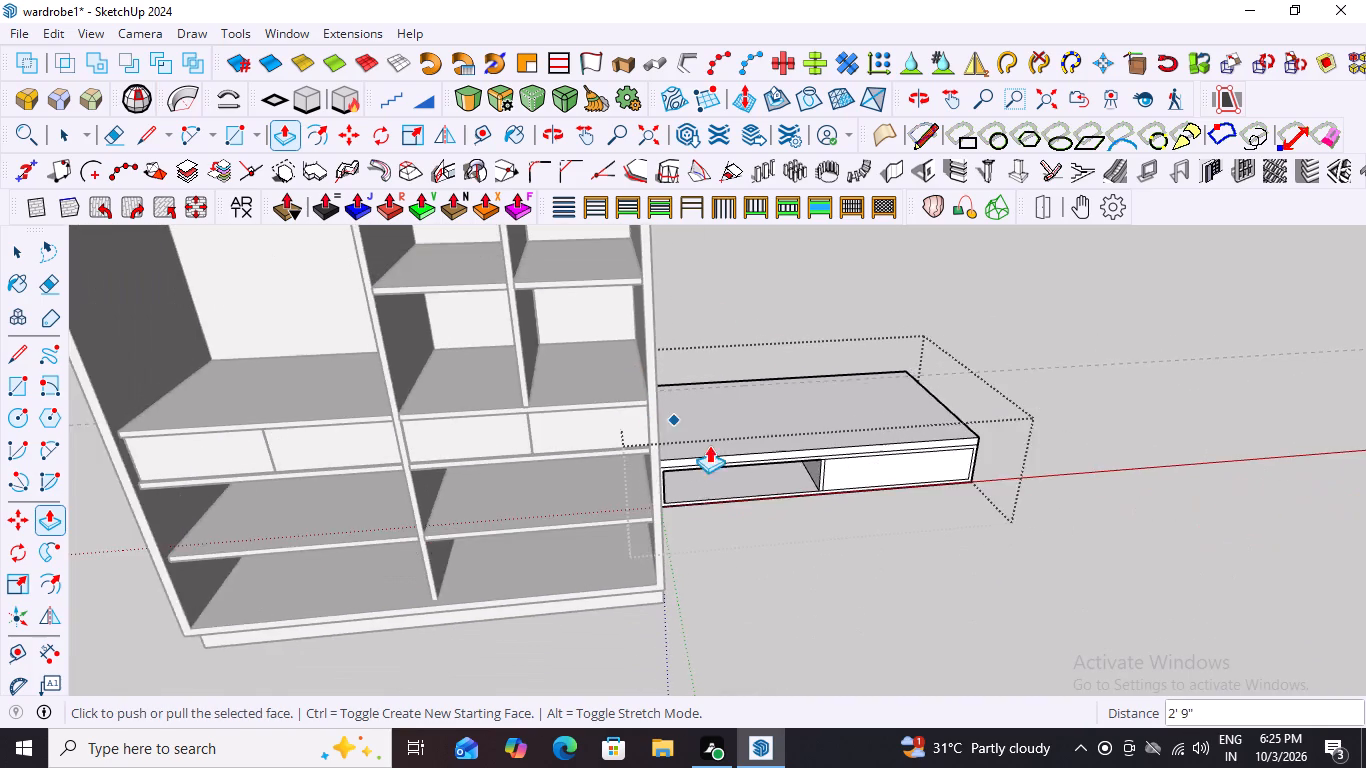
pyautogui.scroll(-3, 709, 445)
pyautogui.scroll(2, 826, 451)
pyautogui.press('space')
pyautogui.click(1128, 381)
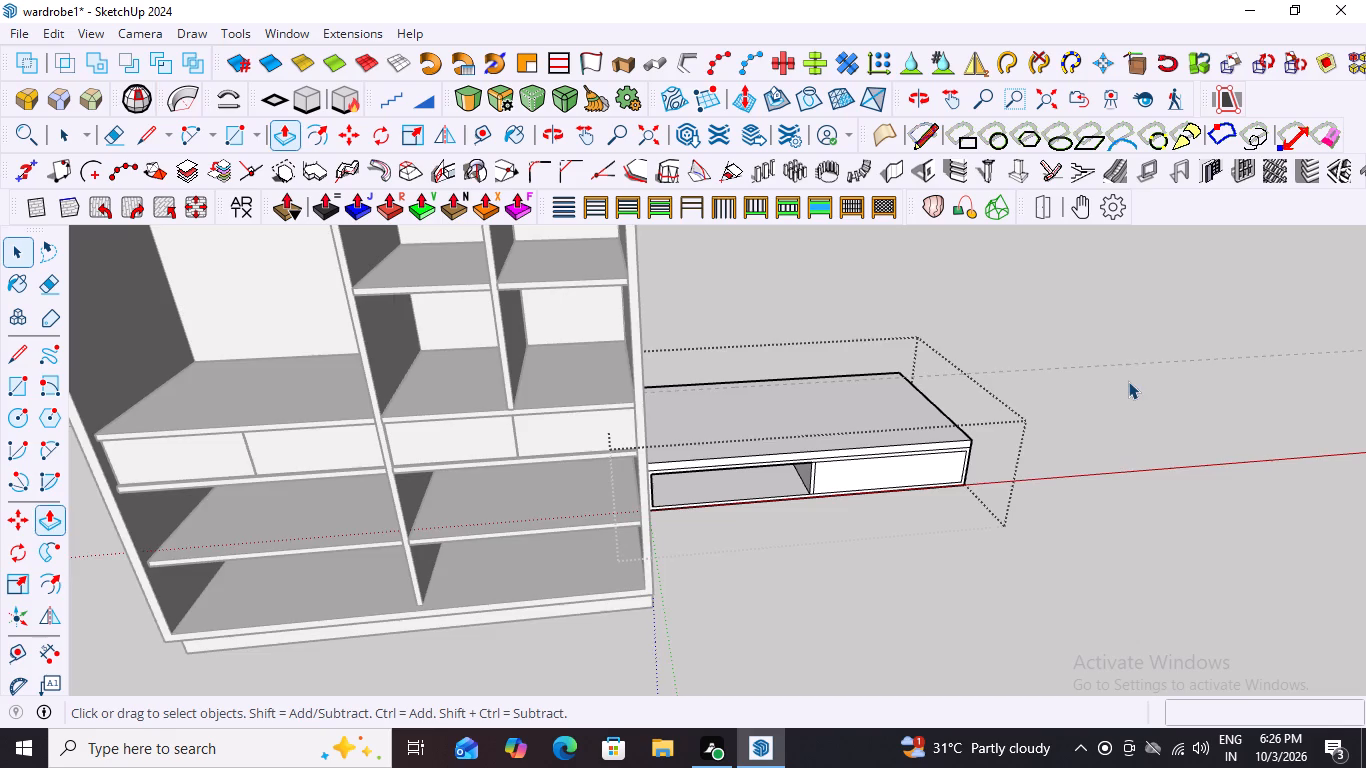
# Push the front panel face farther from the wardrobe 2' 9" inward to the guide line and exit the raised box's group.
pyautogui.scroll(6, 839, 485)
pyautogui.click(872, 471)
pyautogui.click(870, 471)
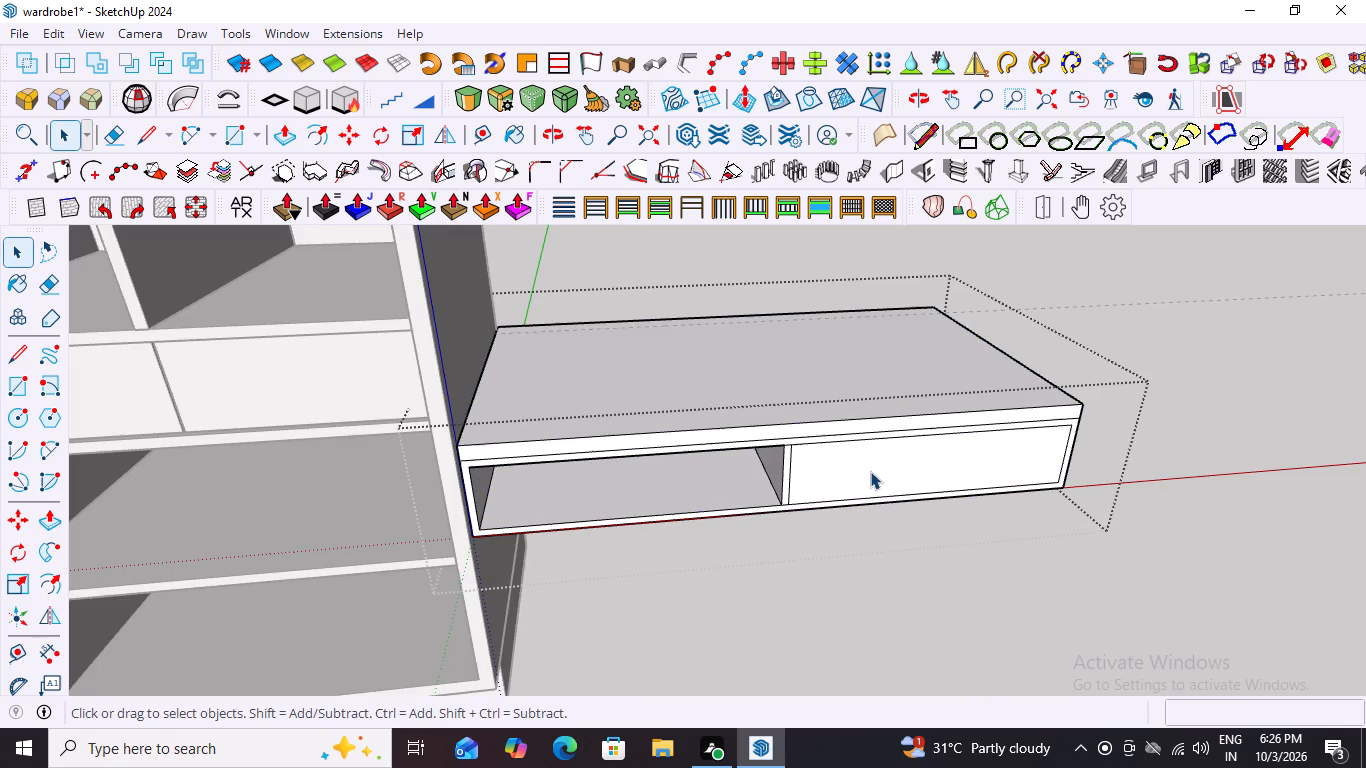
pyautogui.click(870, 471)
pyautogui.tripleClick(869, 472)
pyautogui.doubleClick(875, 462)
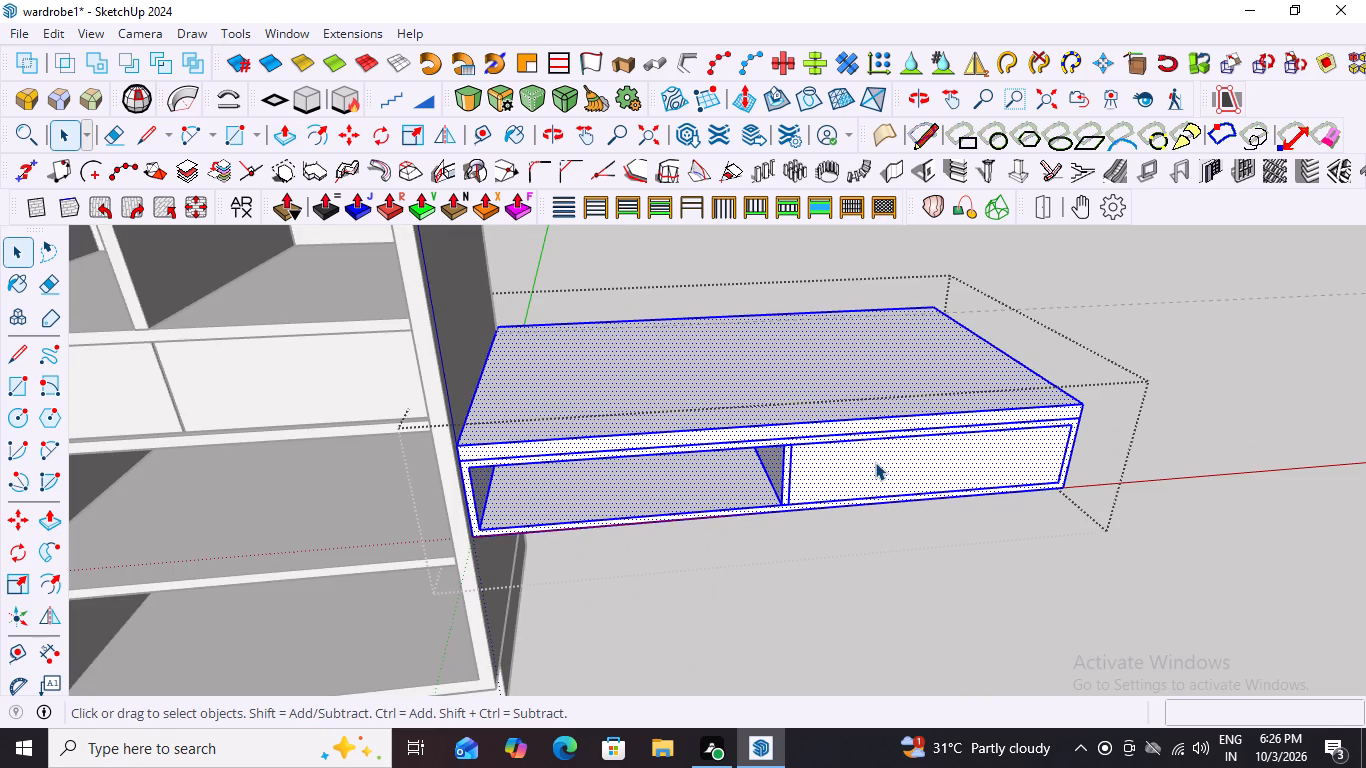
pyautogui.click(874, 462)
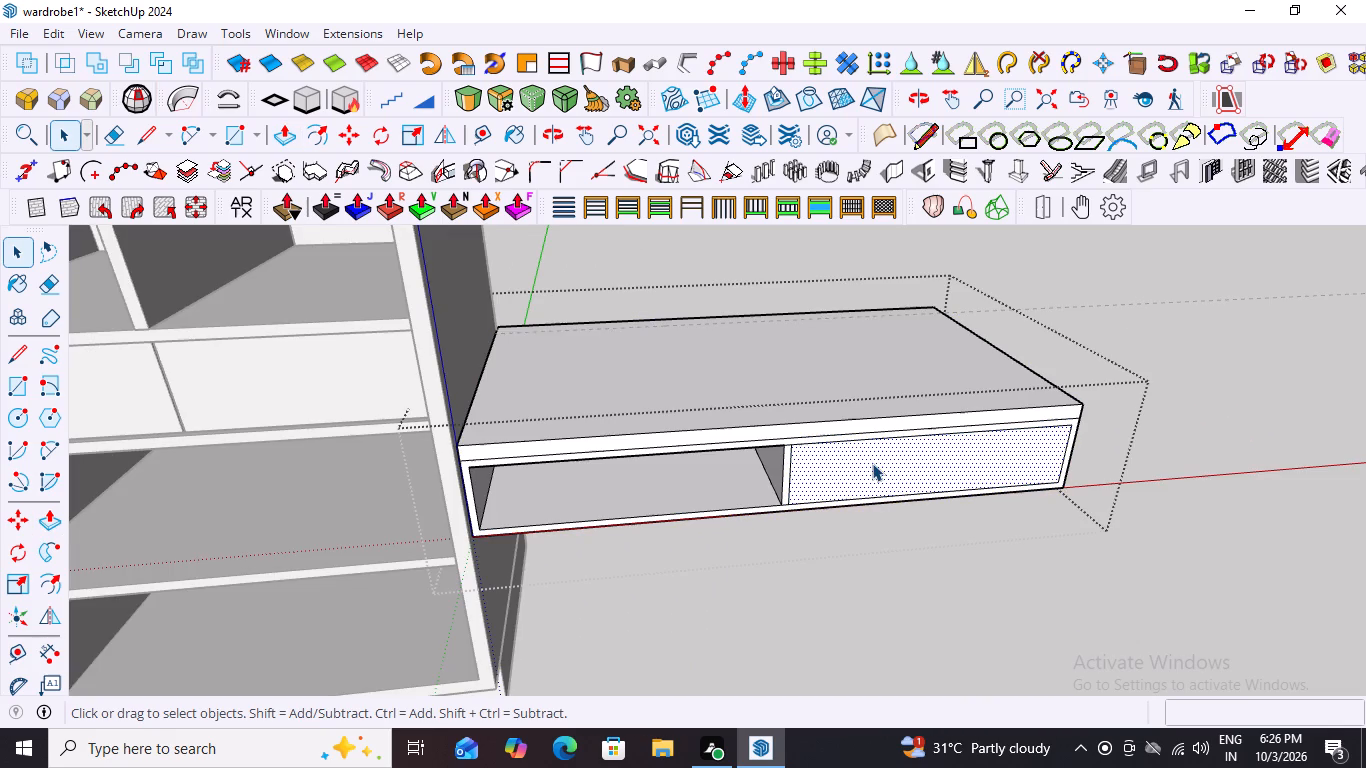
pyautogui.press('p')
pyautogui.click(872, 461)
pyautogui.moveTo(809, 379); pyautogui.dragTo(805, 501, button='middle')
pyautogui.scroll(-3, 805, 501)
pyautogui.scroll(8, 934, 293)
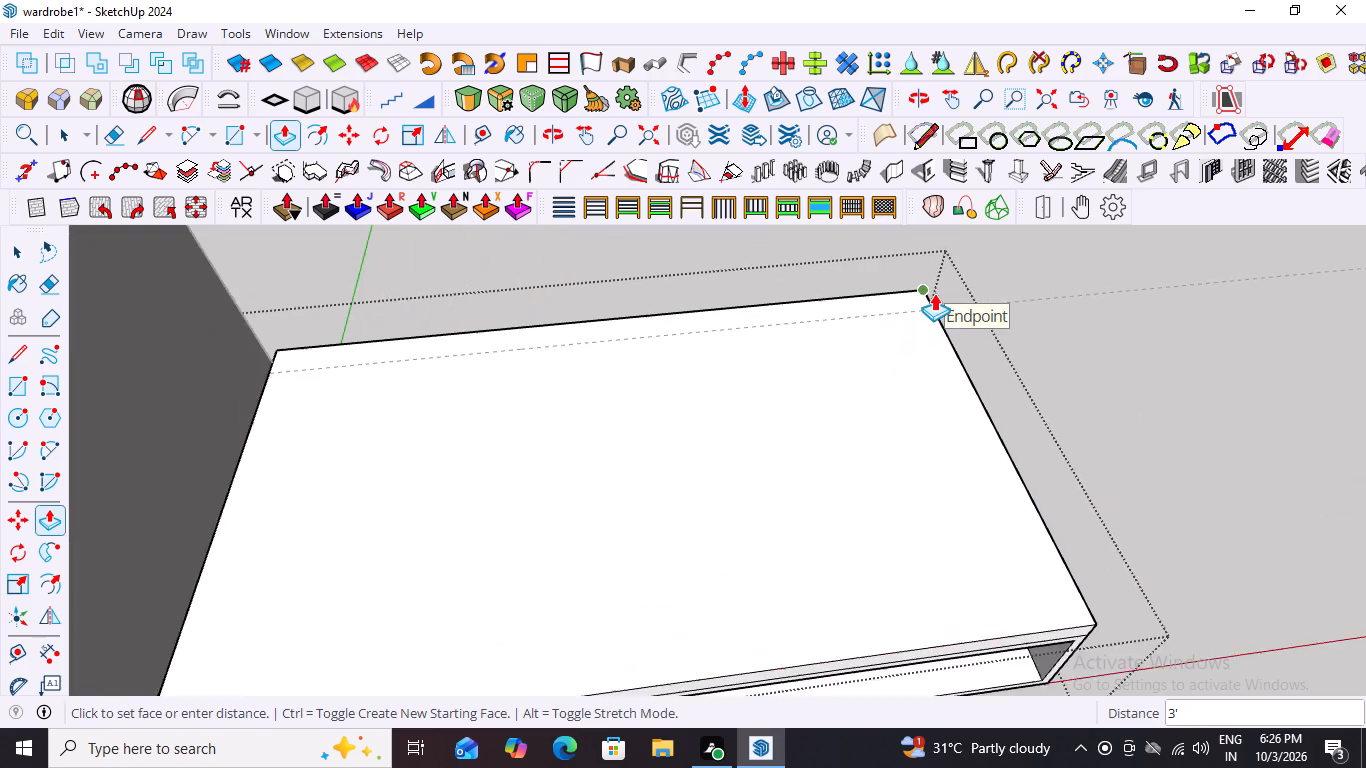
pyautogui.scroll(4, 934, 293)
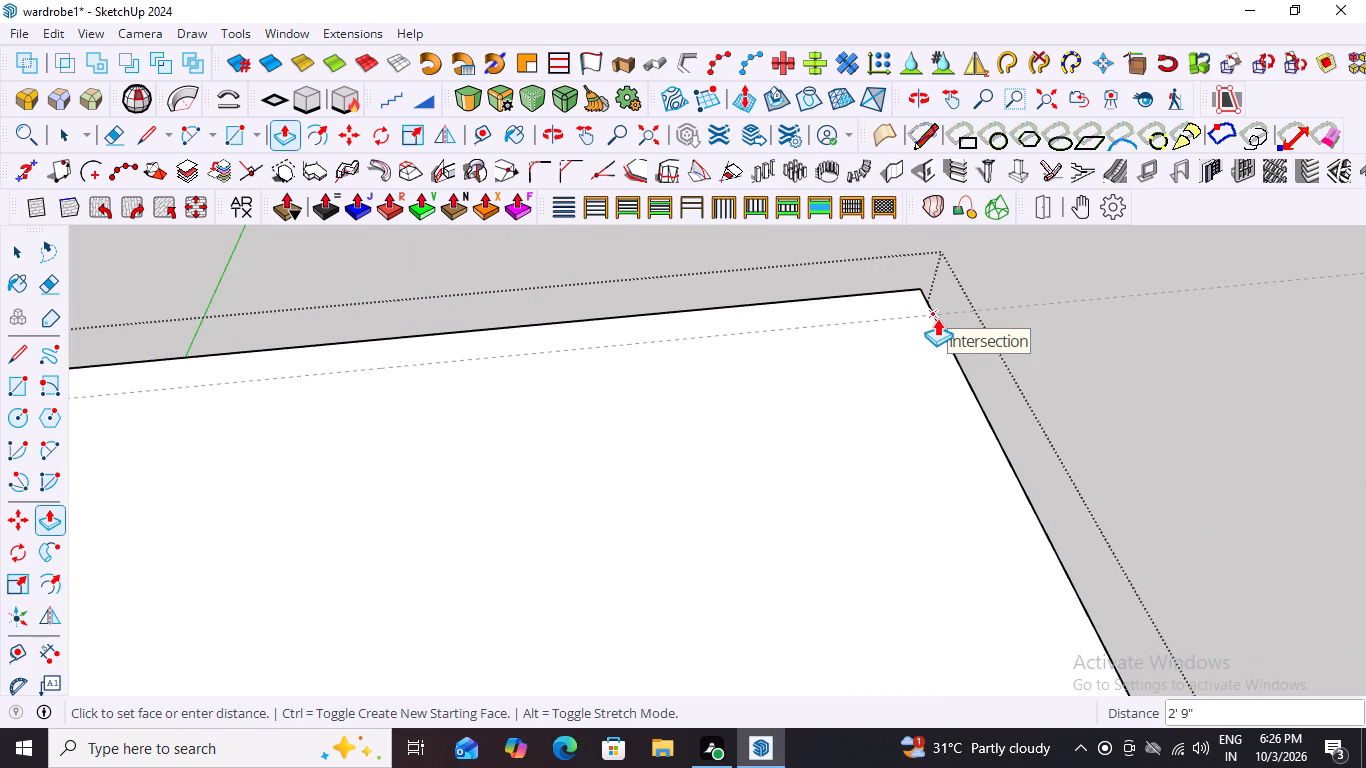
pyautogui.click(937, 318)
pyautogui.scroll(-16, 751, 341)
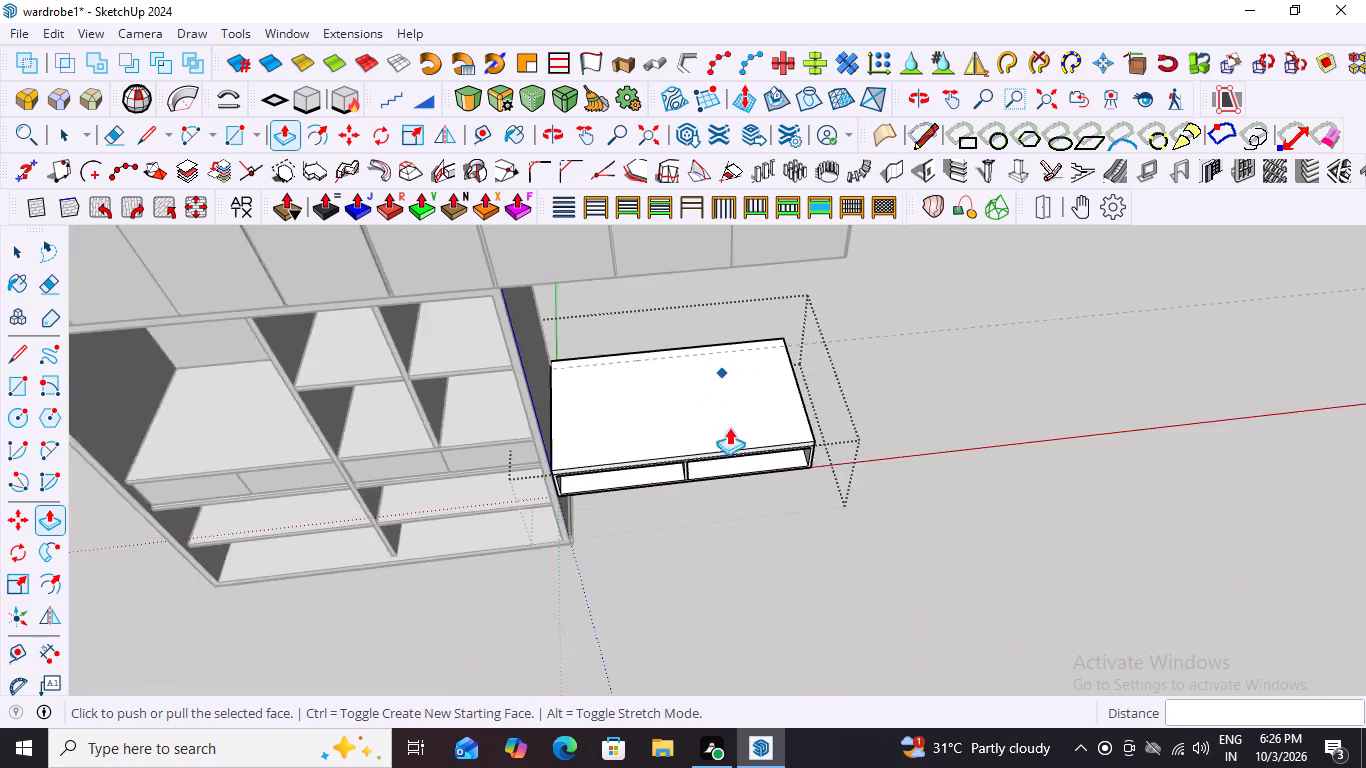
pyautogui.press('space')
pyautogui.click(892, 487)
# Examine the whole wardrobe and the hollowed raised box from the front, above and the side.
pyautogui.scroll(-2, 705, 485)
pyautogui.moveTo(712, 506); pyautogui.dragTo(673, 304, button='middle')
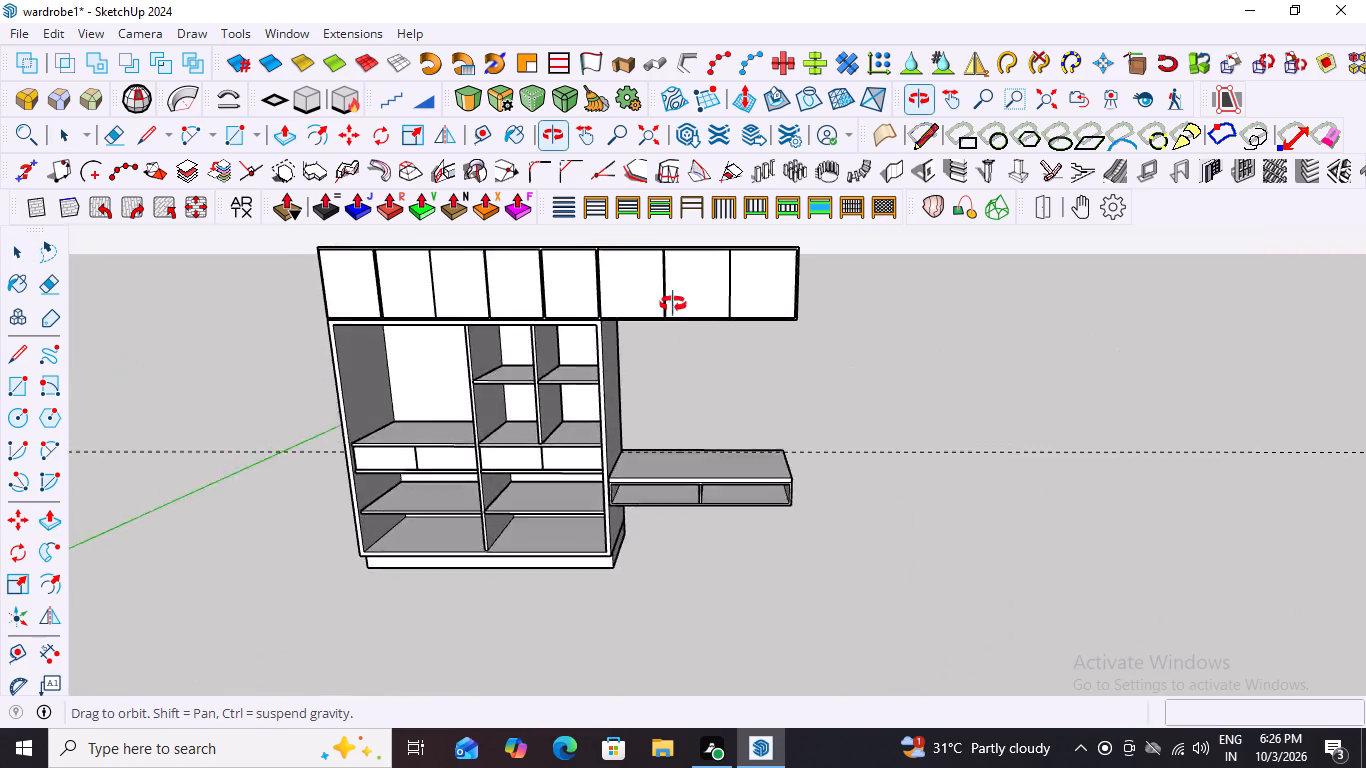
pyautogui.moveTo(673, 304); pyautogui.dragTo(724, 514, button='middle')
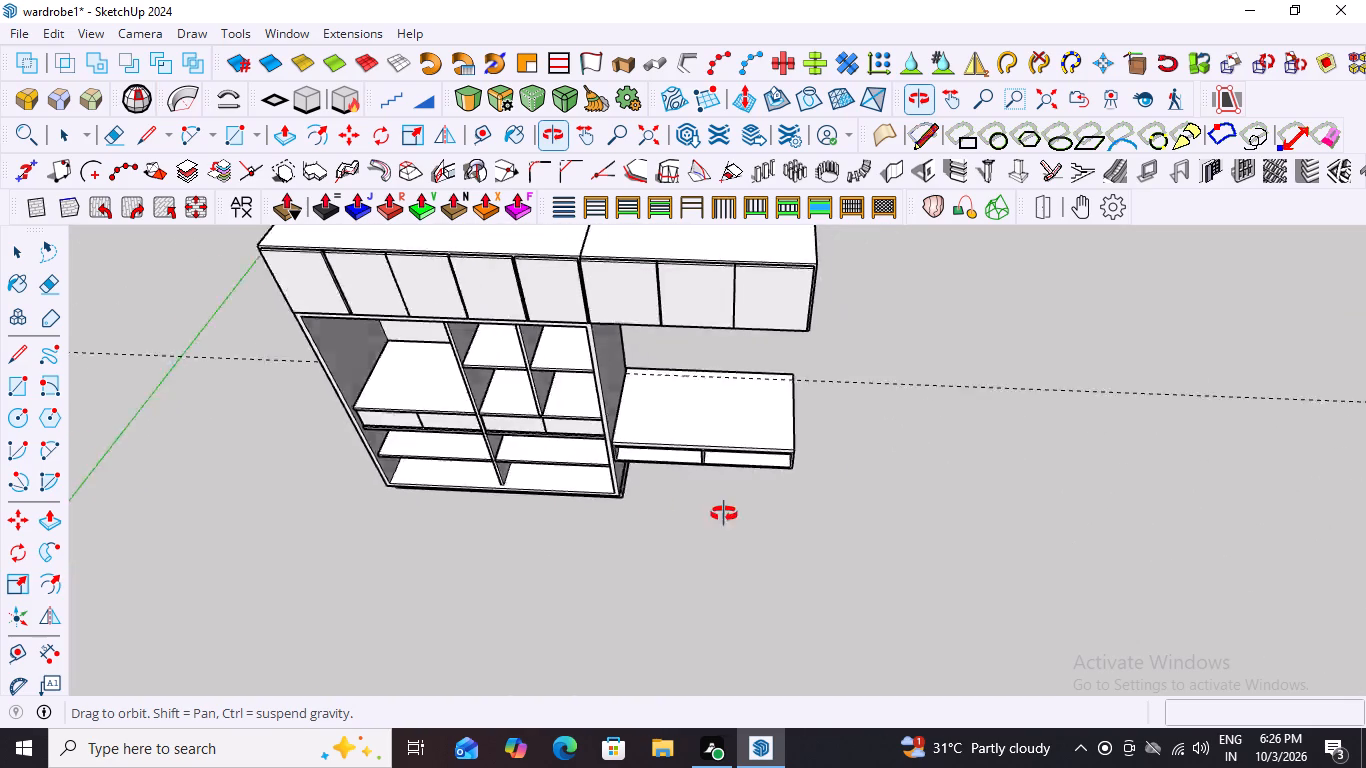
pyautogui.moveTo(724, 514); pyautogui.dragTo(1100, 470, button='middle')
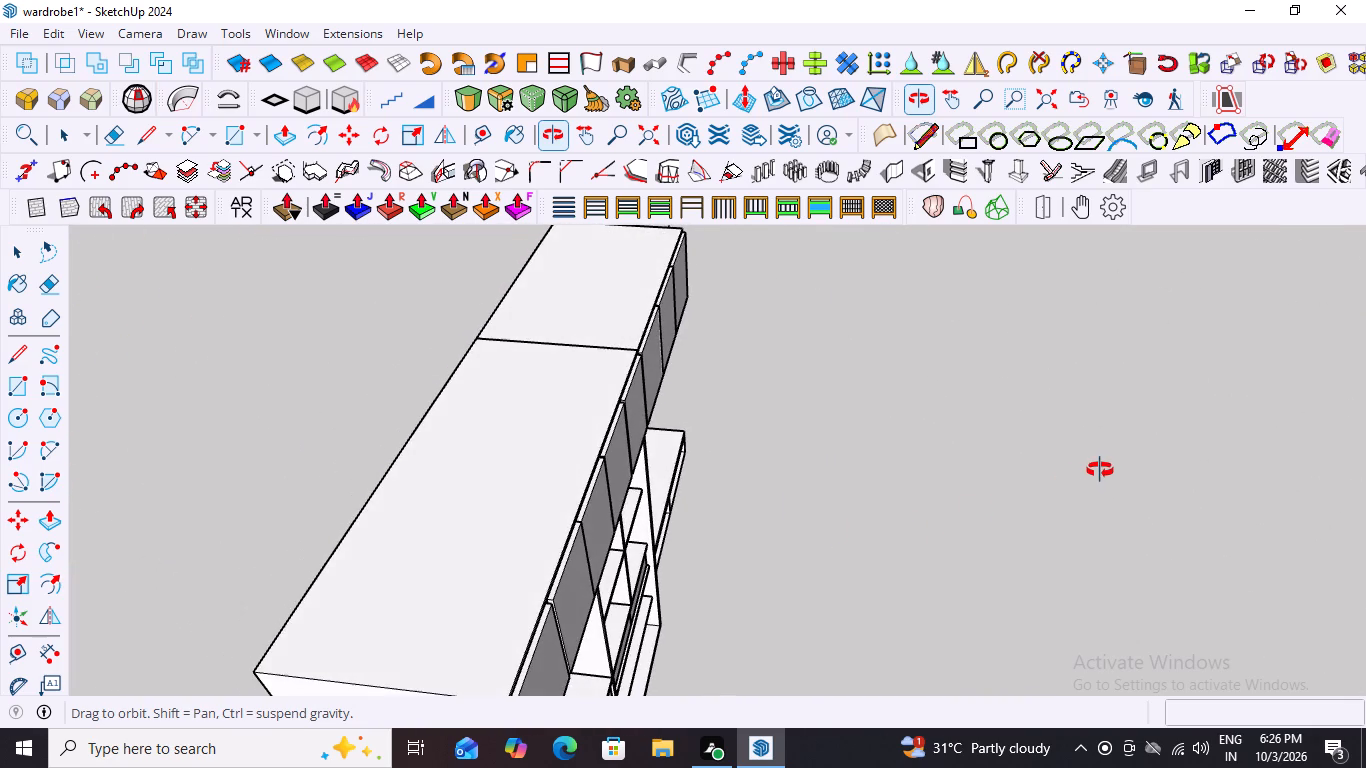
pyautogui.moveTo(1100, 470); pyautogui.dragTo(715, 377, button='middle')
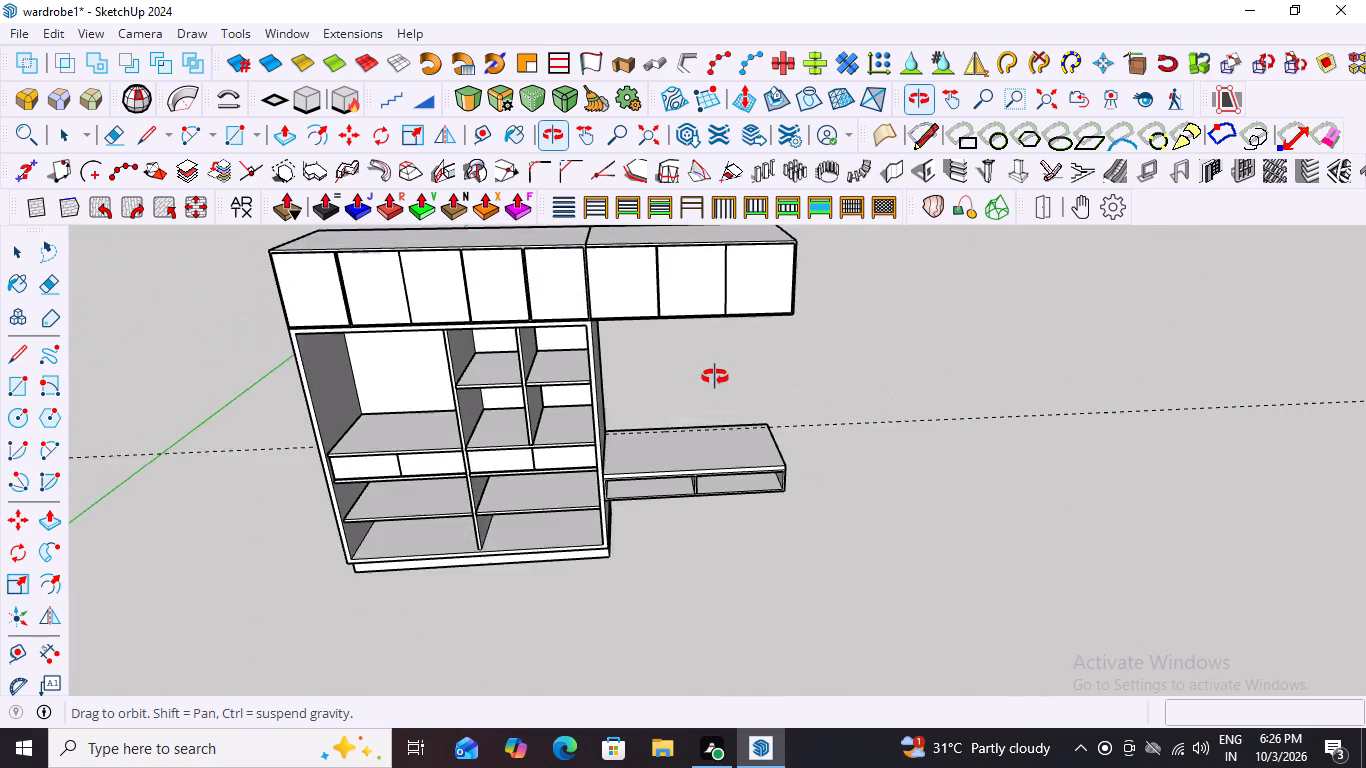
pyautogui.moveTo(715, 377); pyautogui.dragTo(698, 374, button='middle')
pyautogui.scroll(5, 666, 482)
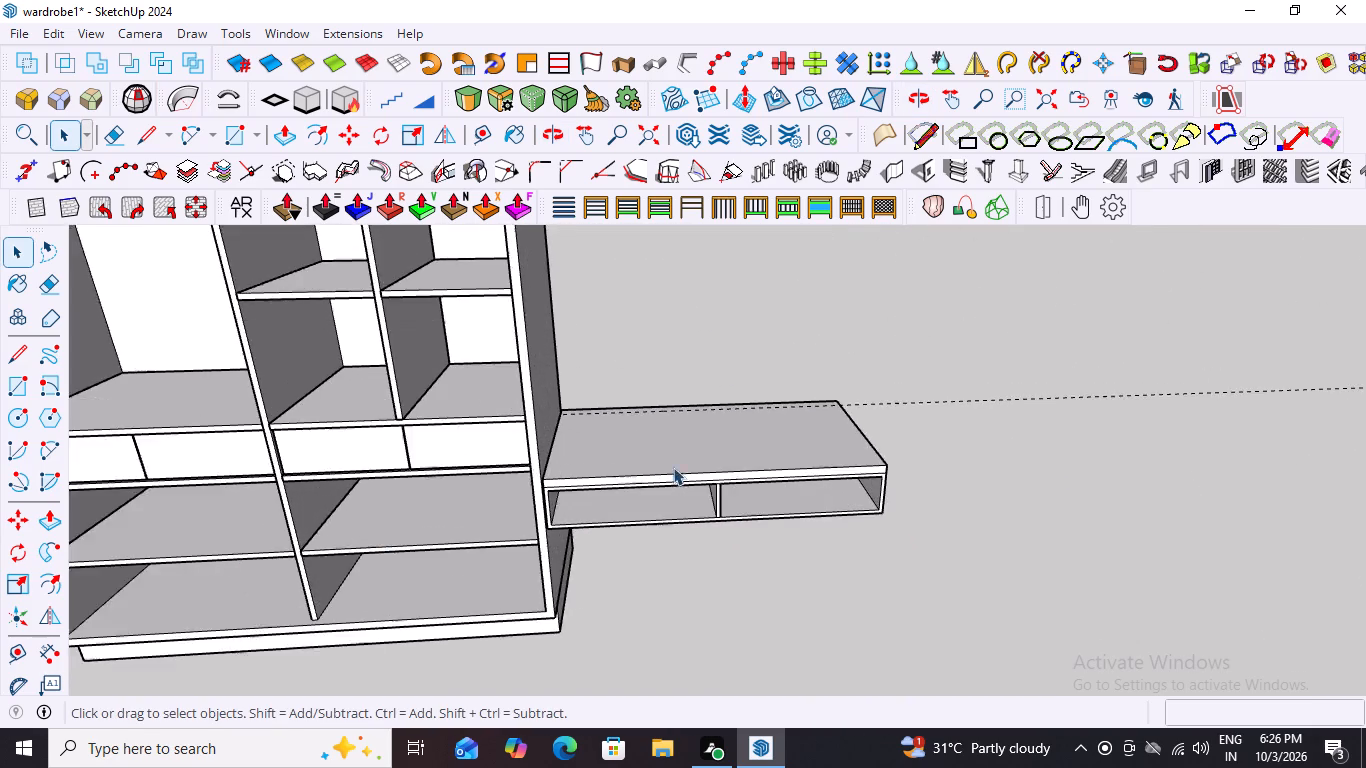
pyautogui.scroll(4, 673, 467)
pyautogui.moveTo(690, 505); pyautogui.dragTo(742, 396, button='middle')
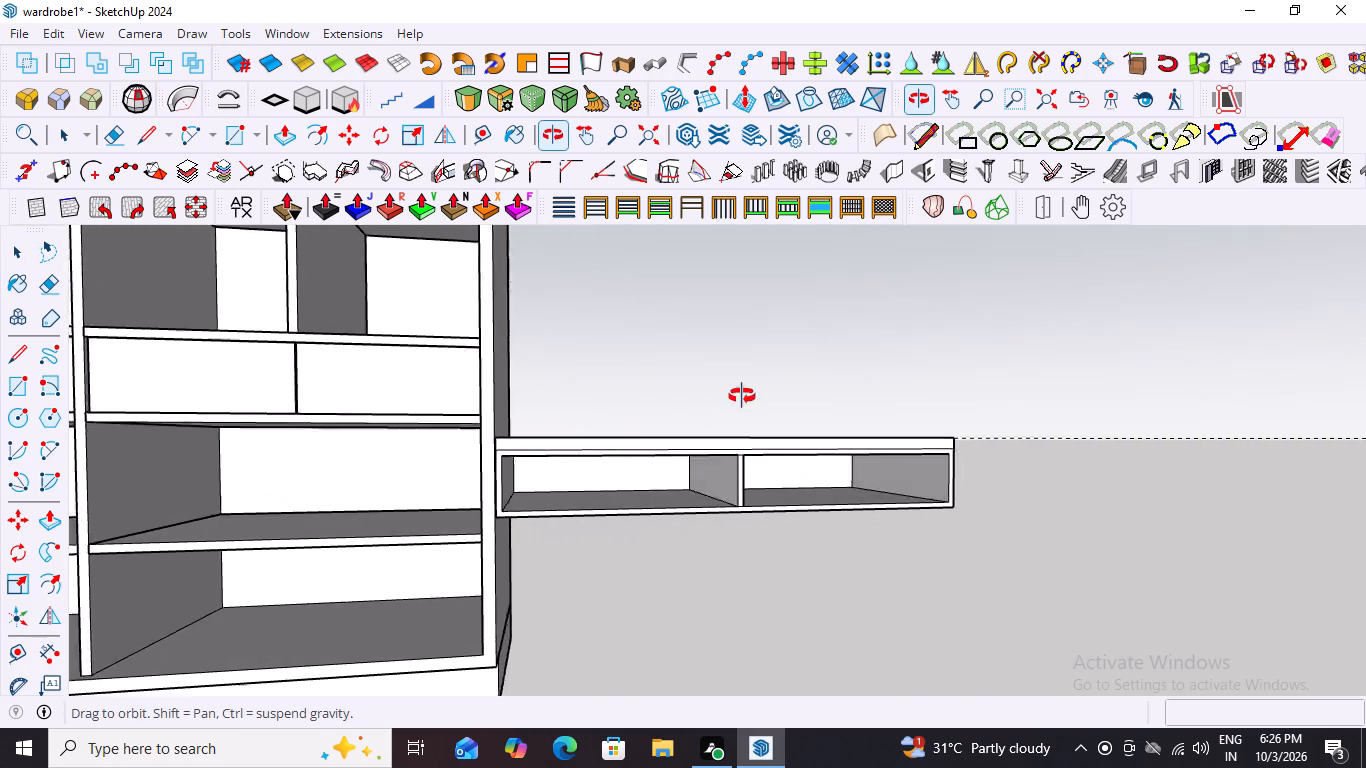
pyautogui.moveTo(742, 396); pyautogui.dragTo(731, 438, button='middle')
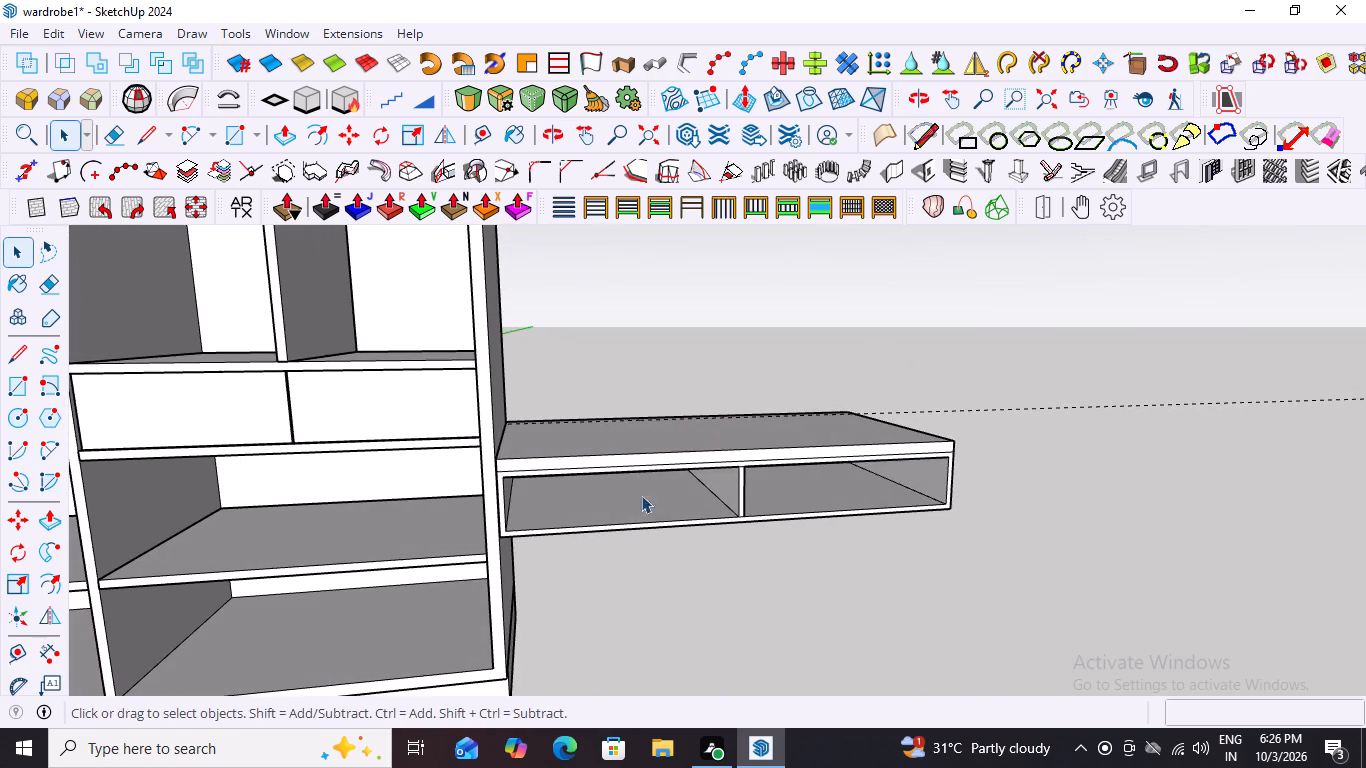
# Draw a rectangle about 2' 5" by 6 1/2" over the raised box's opening nearest the wardrobe and make it a group.
pyautogui.scroll(5, 568, 497)
pyautogui.moveTo(621, 508); pyautogui.dragTo(616, 526, button='middle')
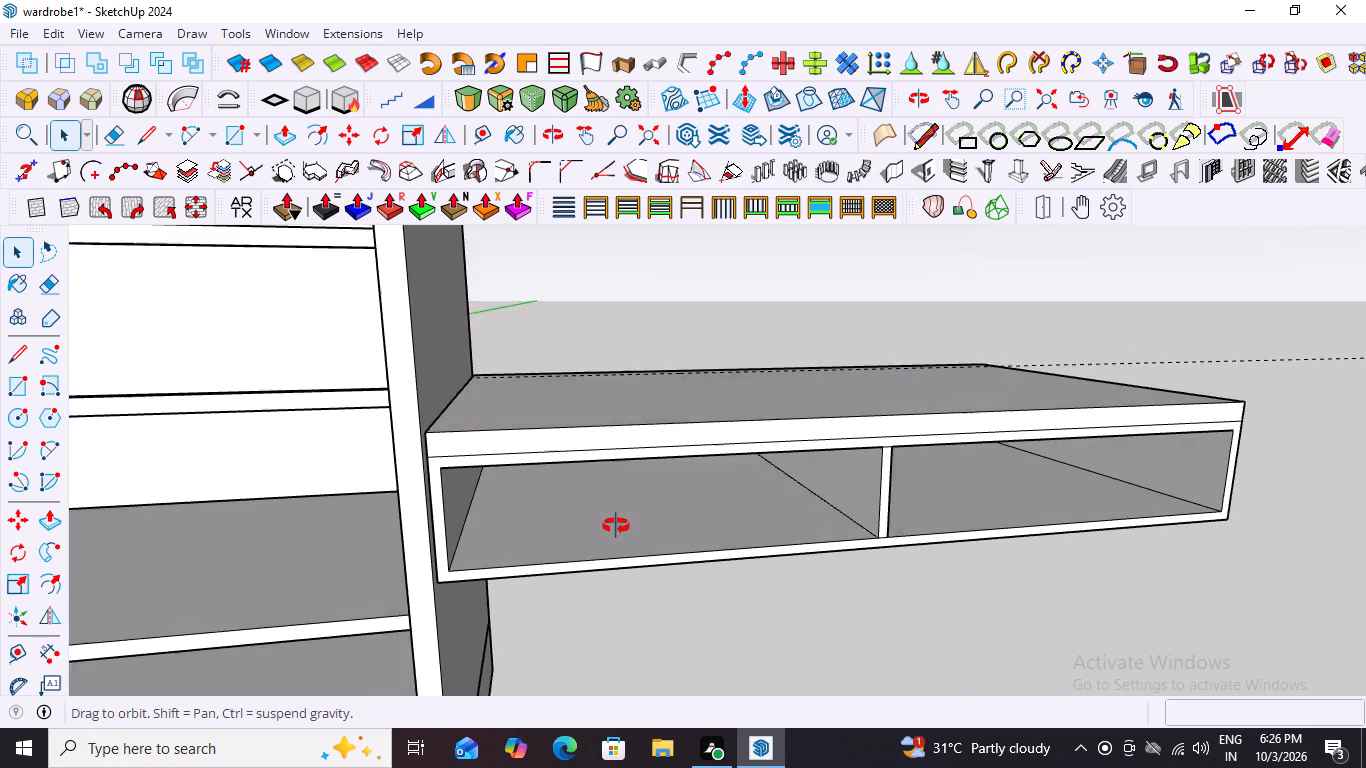
pyautogui.moveTo(616, 526); pyautogui.dragTo(616, 550, button='middle')
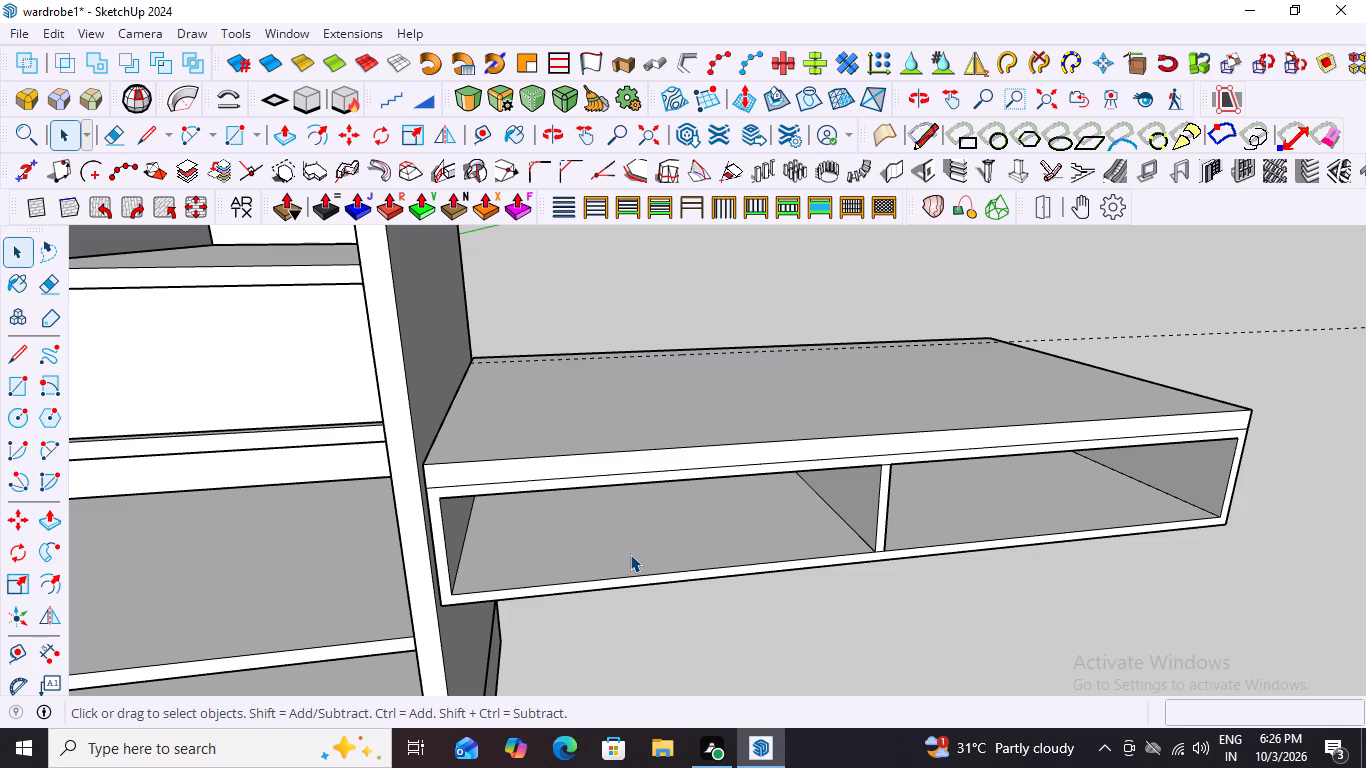
pyautogui.press('r')
pyautogui.click(441, 501)
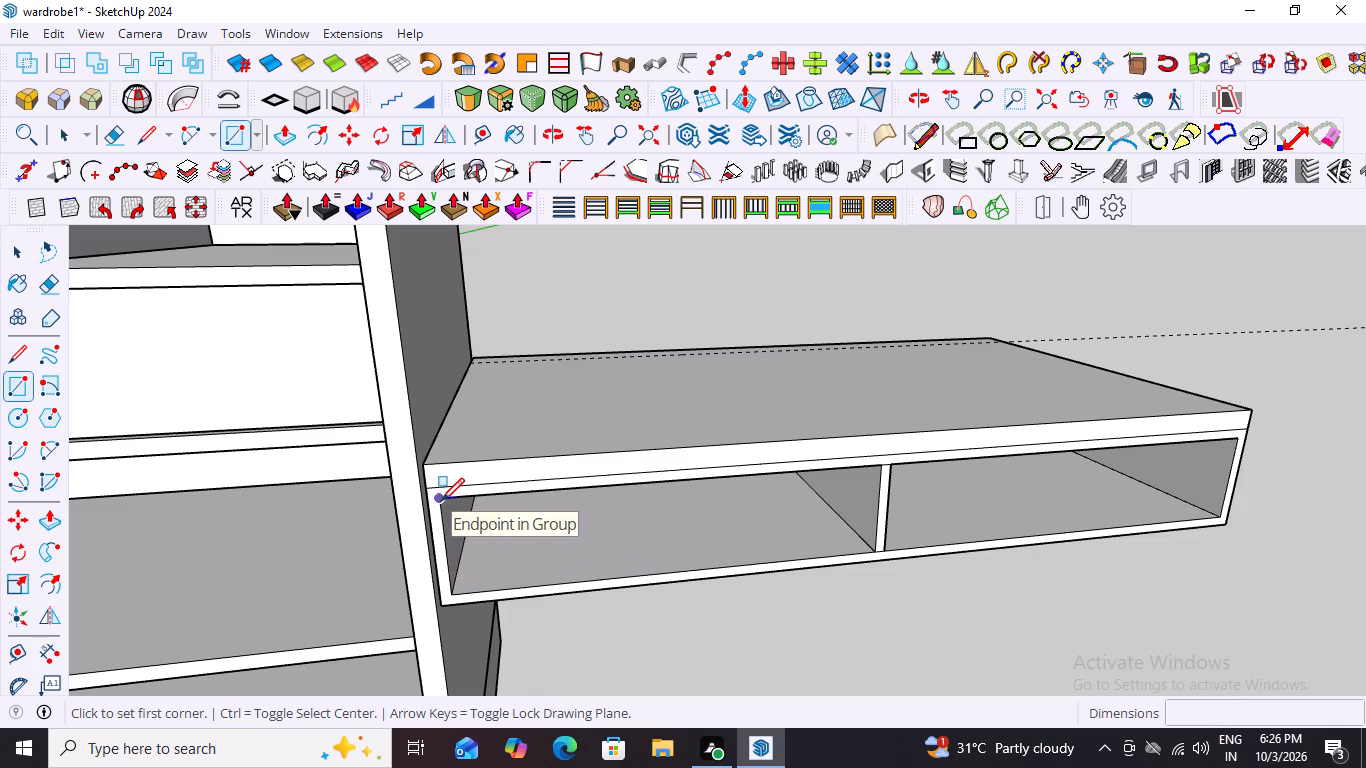
pyautogui.click(877, 548)
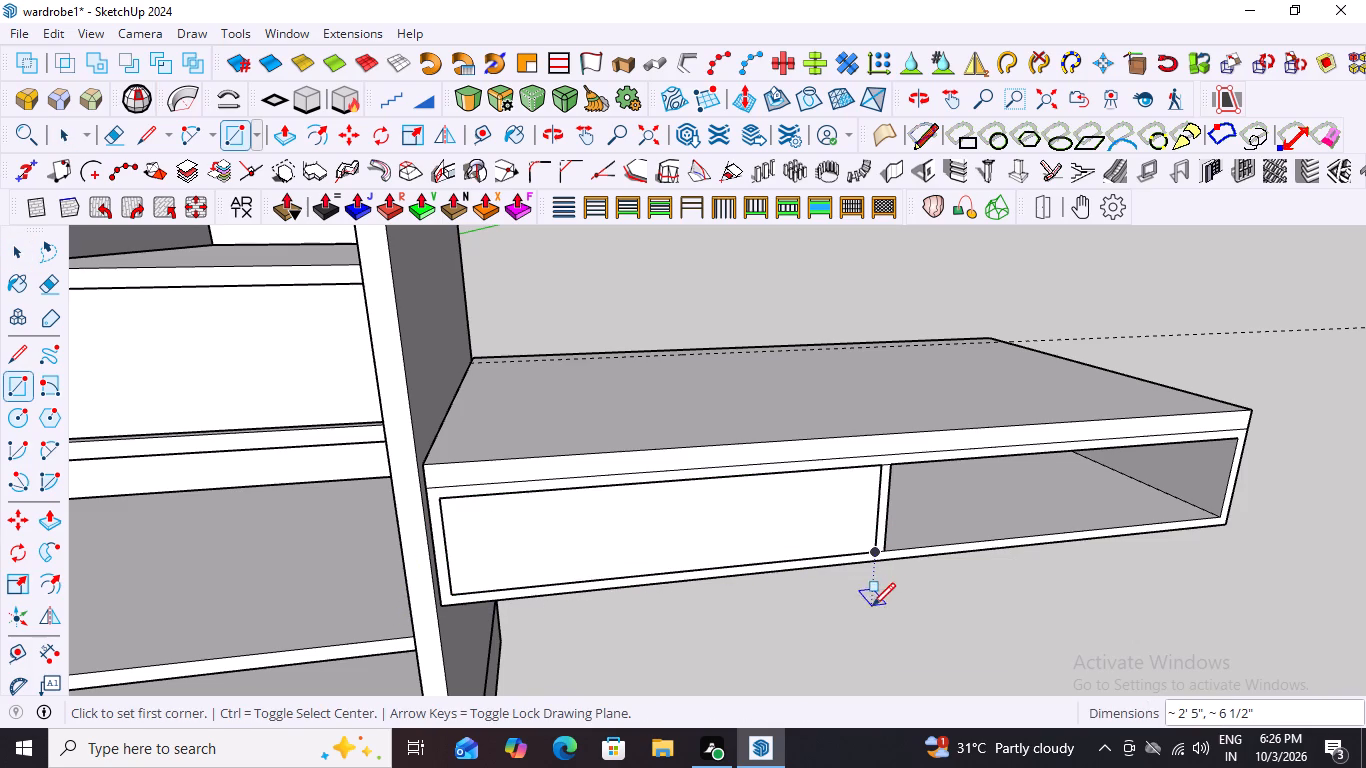
pyautogui.press('space')
pyautogui.doubleClick(769, 528)
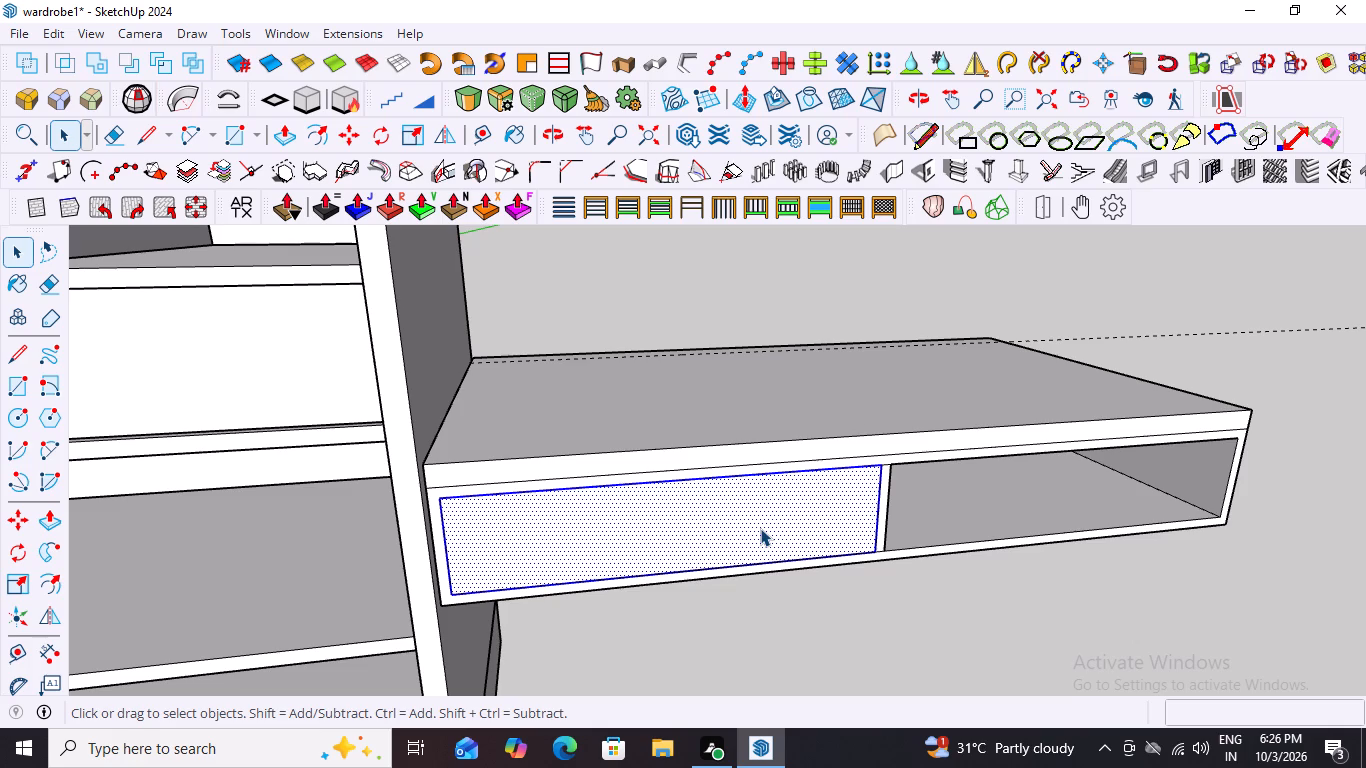
pyautogui.rightClick(760, 528)
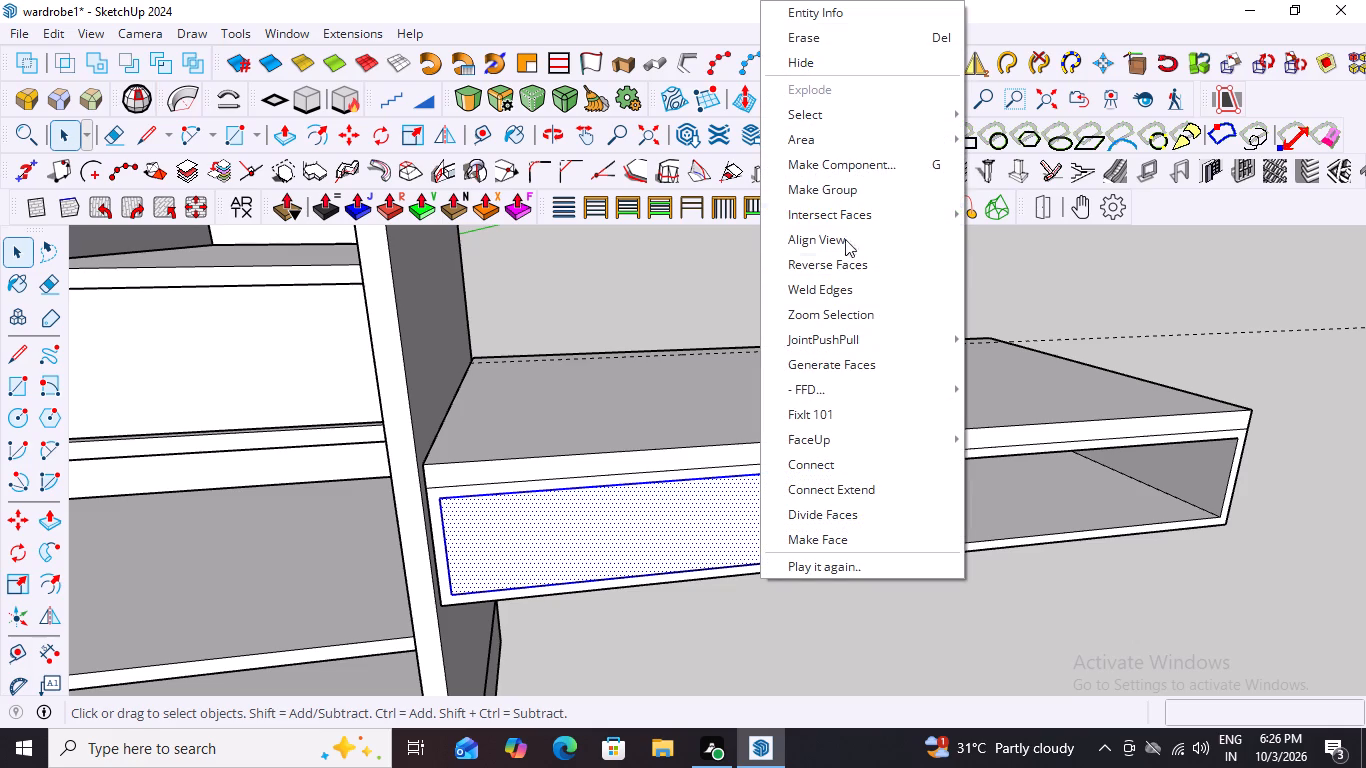
pyautogui.click(826, 192)
# Extrude the face of the grouped panel over the opening nearest the wardrobe by 18 mm and exit the group.
pyautogui.doubleClick(730, 509)
pyautogui.doubleClick(735, 520)
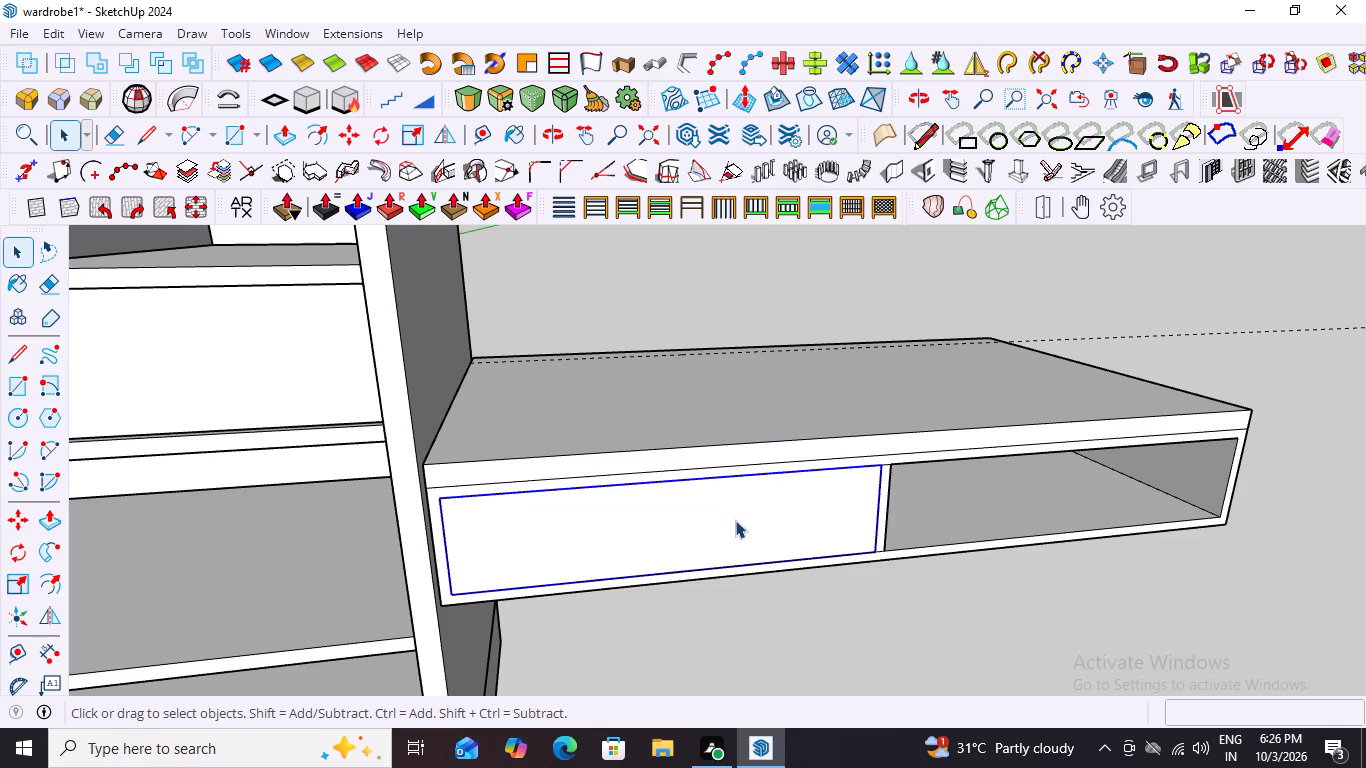
pyautogui.click(735, 520)
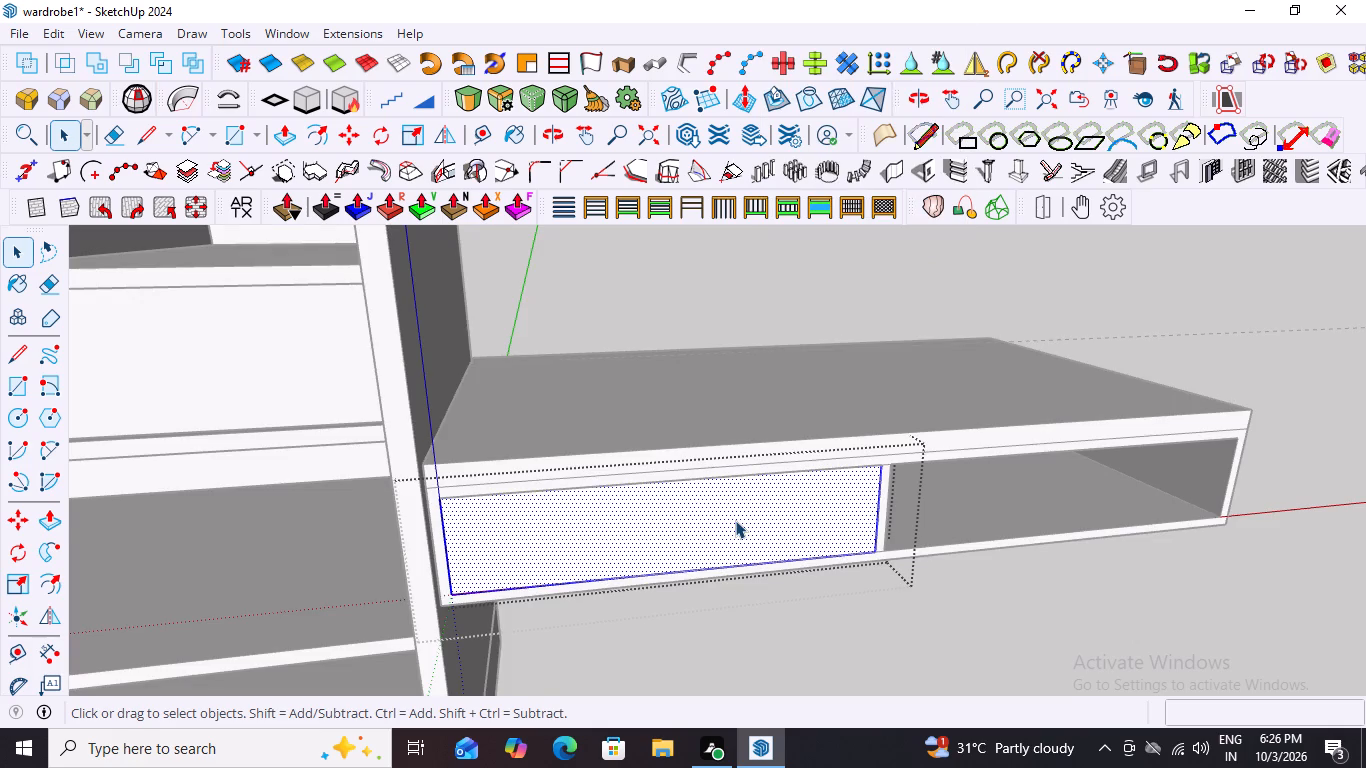
pyautogui.press('p')
pyautogui.click(735, 520)
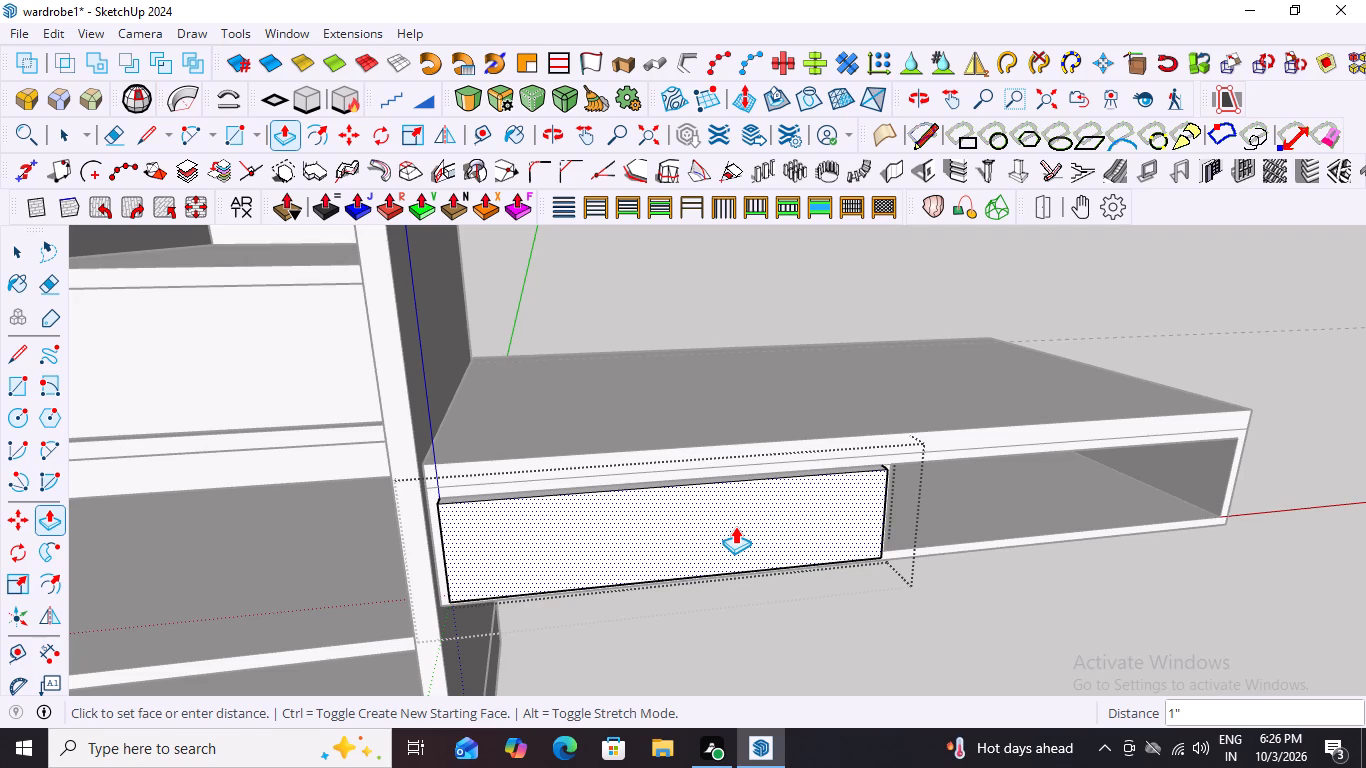
pyautogui.press('1')
pyautogui.write('8mm')
pyautogui.press('Return')
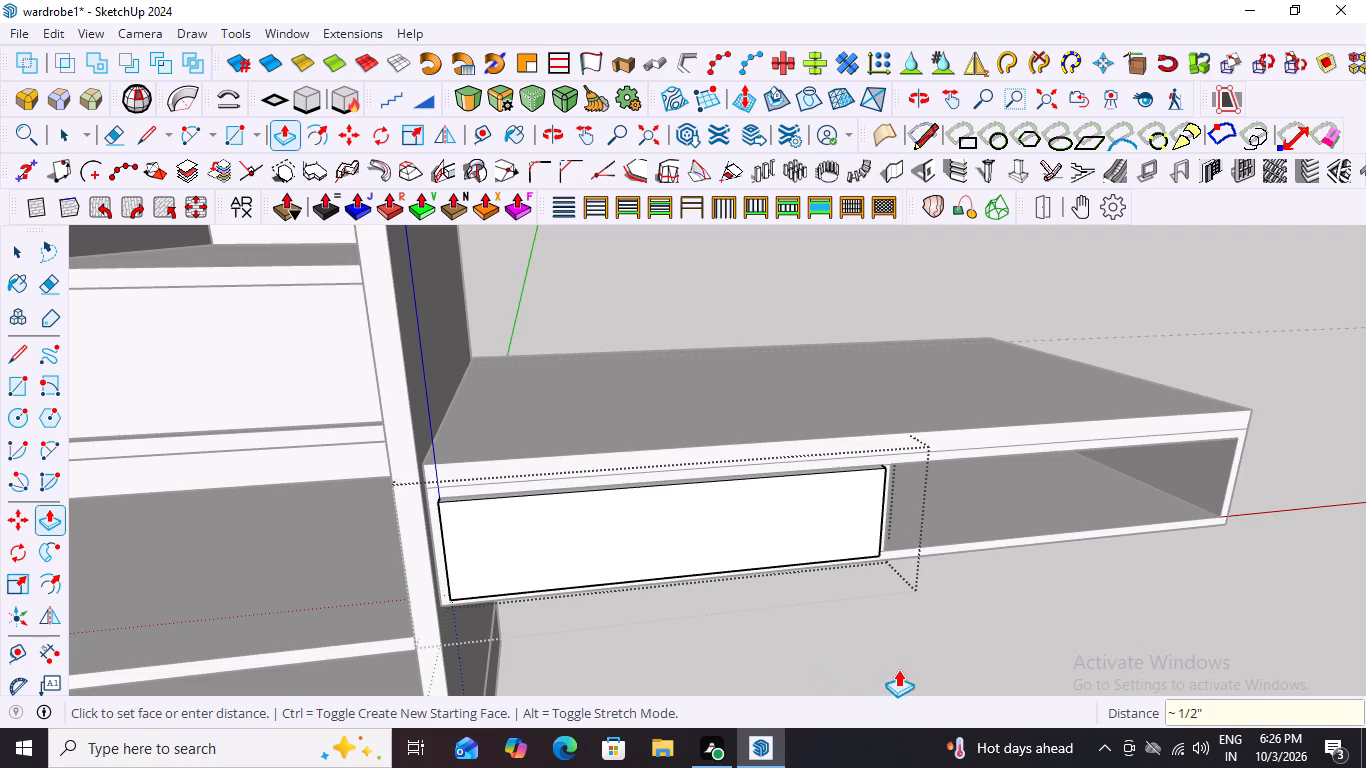
pyautogui.press('space')
pyautogui.click(880, 656)
# Copy the front panel about 2' 5 1/2" along the raised box to cover the opening farther from the wardrobe.
pyautogui.scroll(-2, 749, 616)
pyautogui.scroll(-2, 641, 557)
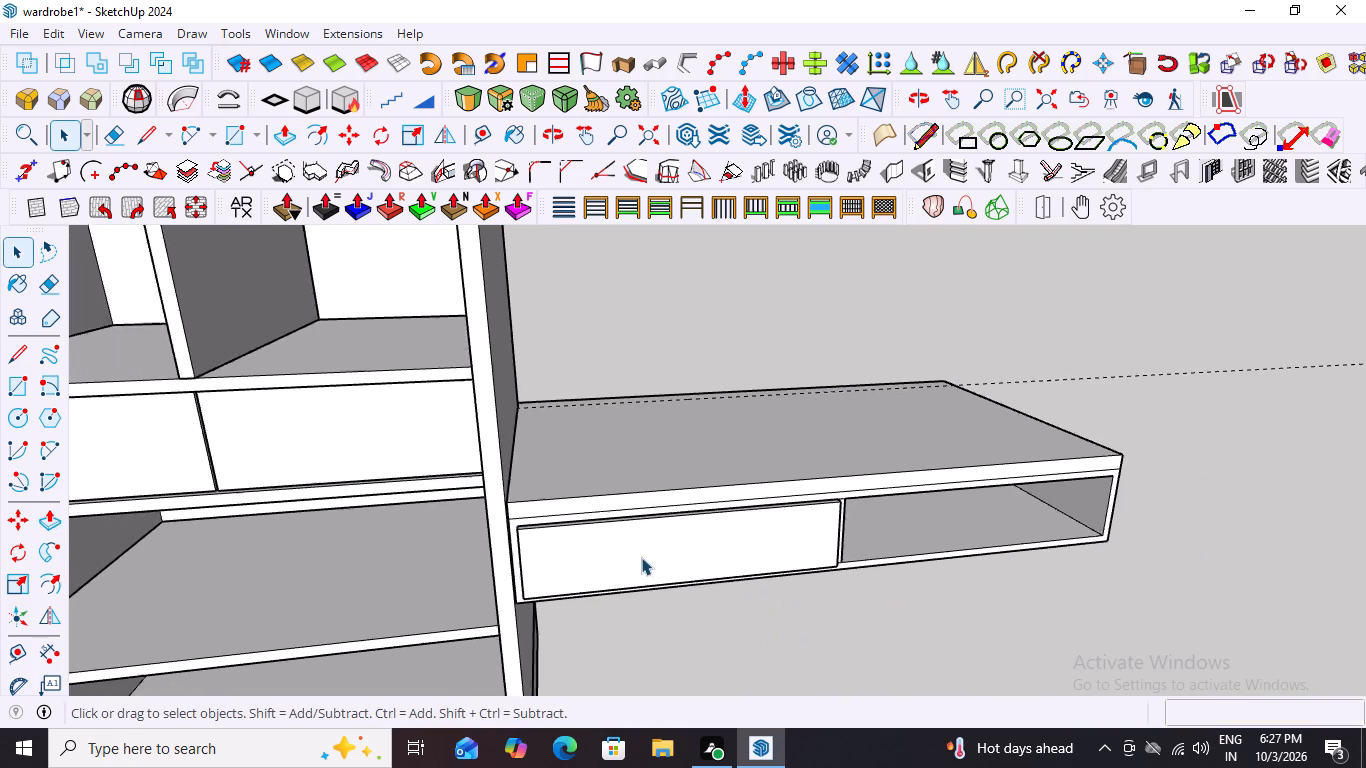
pyautogui.moveTo(795, 551); pyautogui.dragTo(568, 588, button='middle')
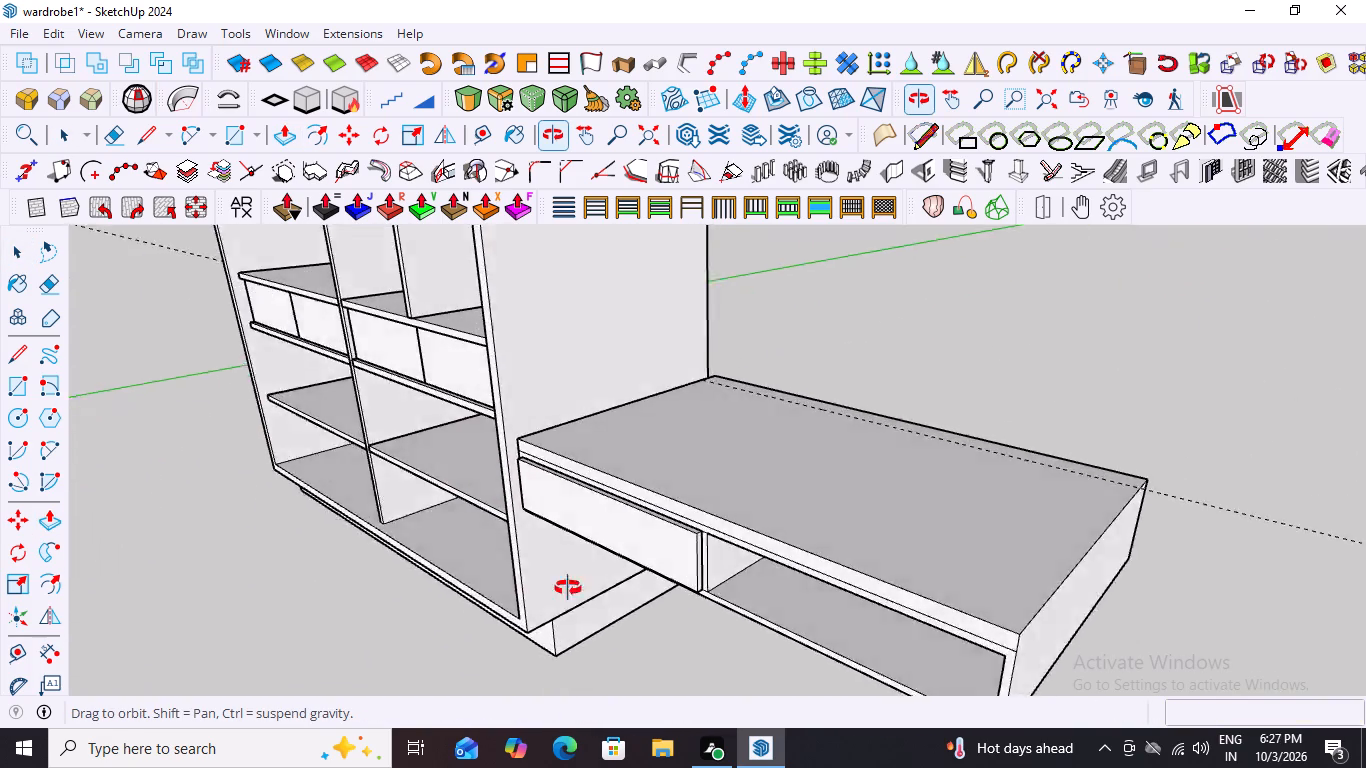
pyautogui.moveTo(568, 588); pyautogui.dragTo(825, 623, button='middle')
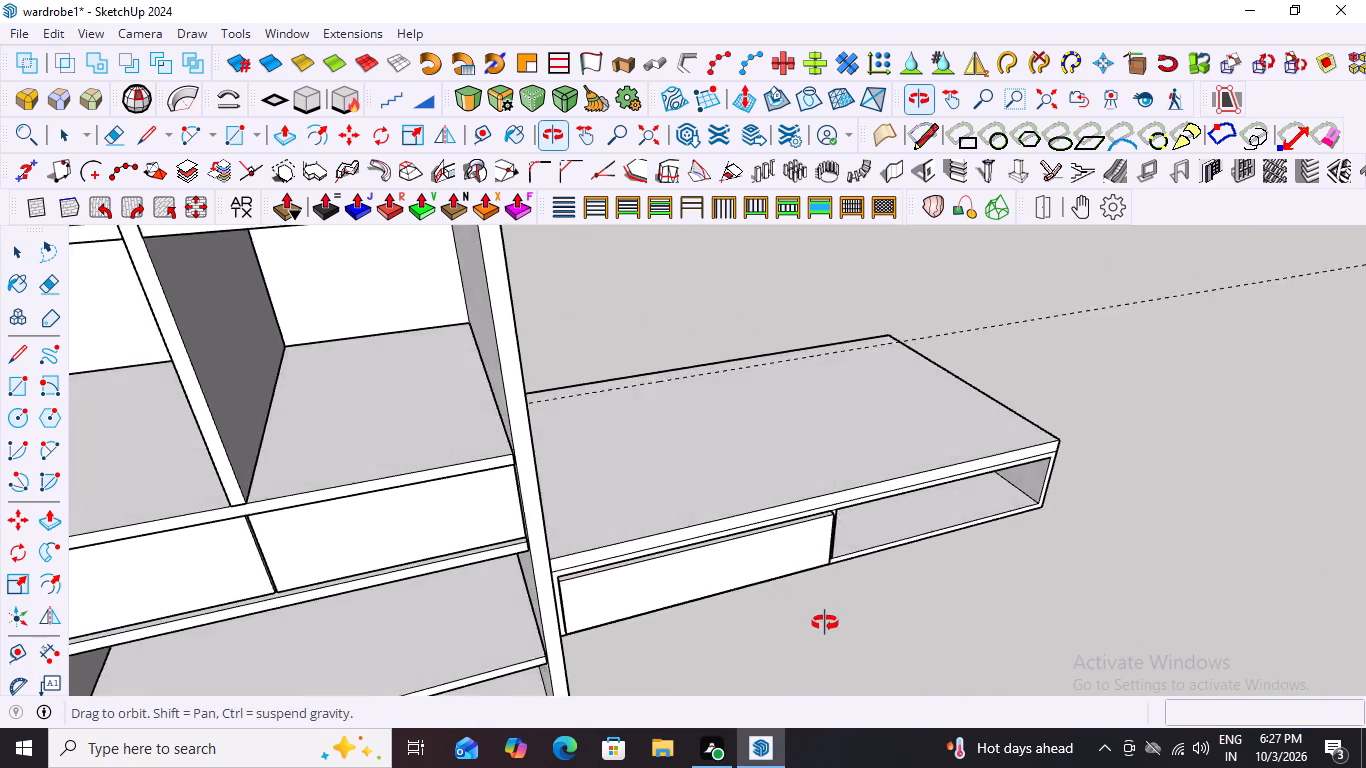
pyautogui.moveTo(825, 623); pyautogui.dragTo(562, 509, button='middle')
pyautogui.moveTo(927, 563); pyautogui.dragTo(801, 562, button='middle')
pyautogui.scroll(5, 547, 543)
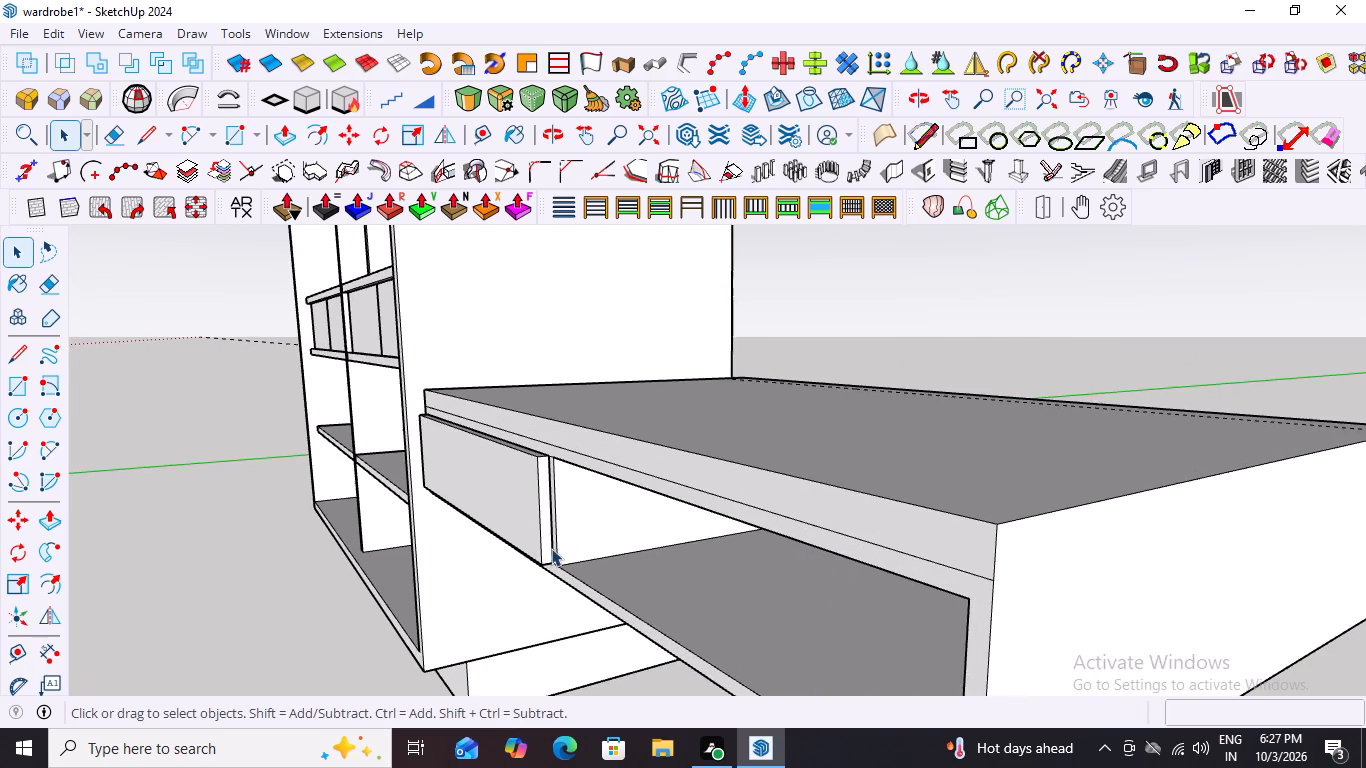
pyautogui.moveTo(768, 560); pyautogui.dragTo(808, 561, button='middle')
pyautogui.click(556, 521)
pyautogui.scroll(-3, 621, 518)
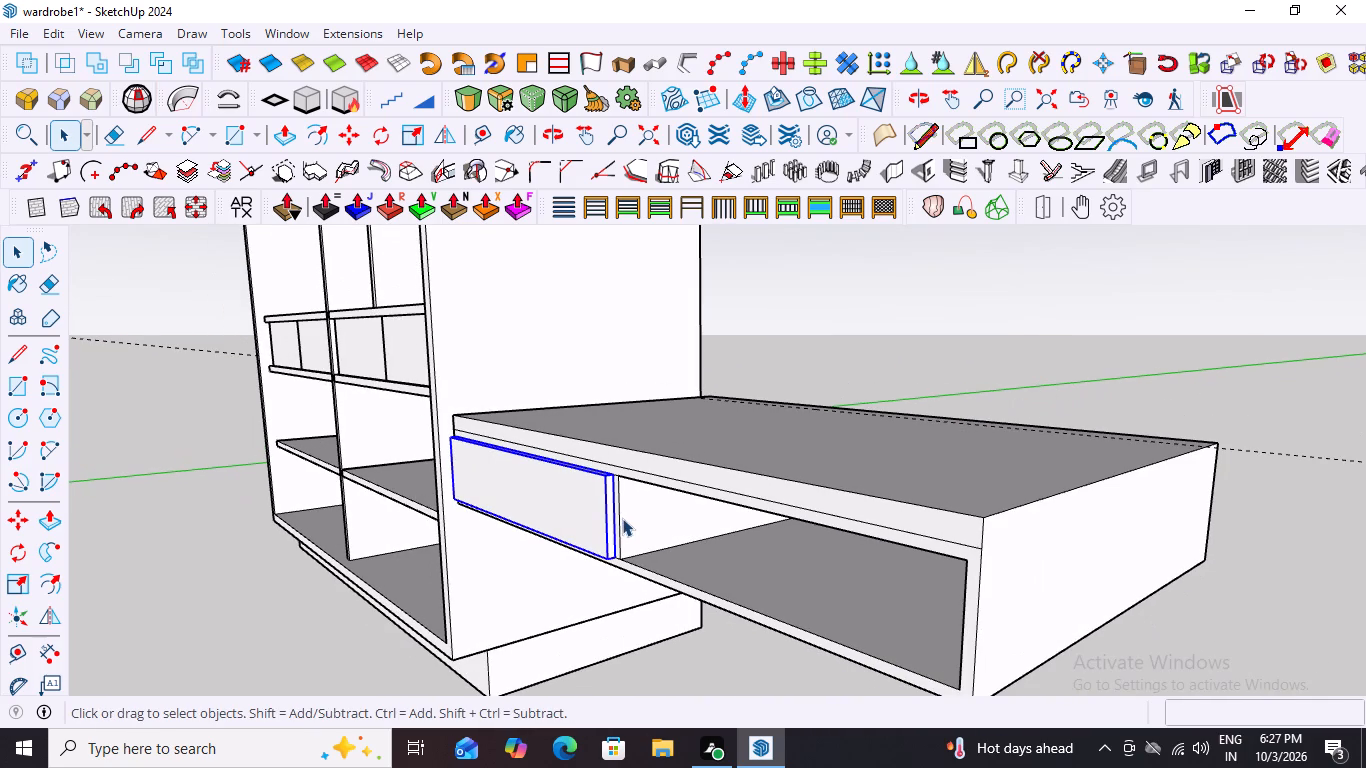
pyautogui.scroll(-3, 571, 518)
pyautogui.scroll(3, 653, 614)
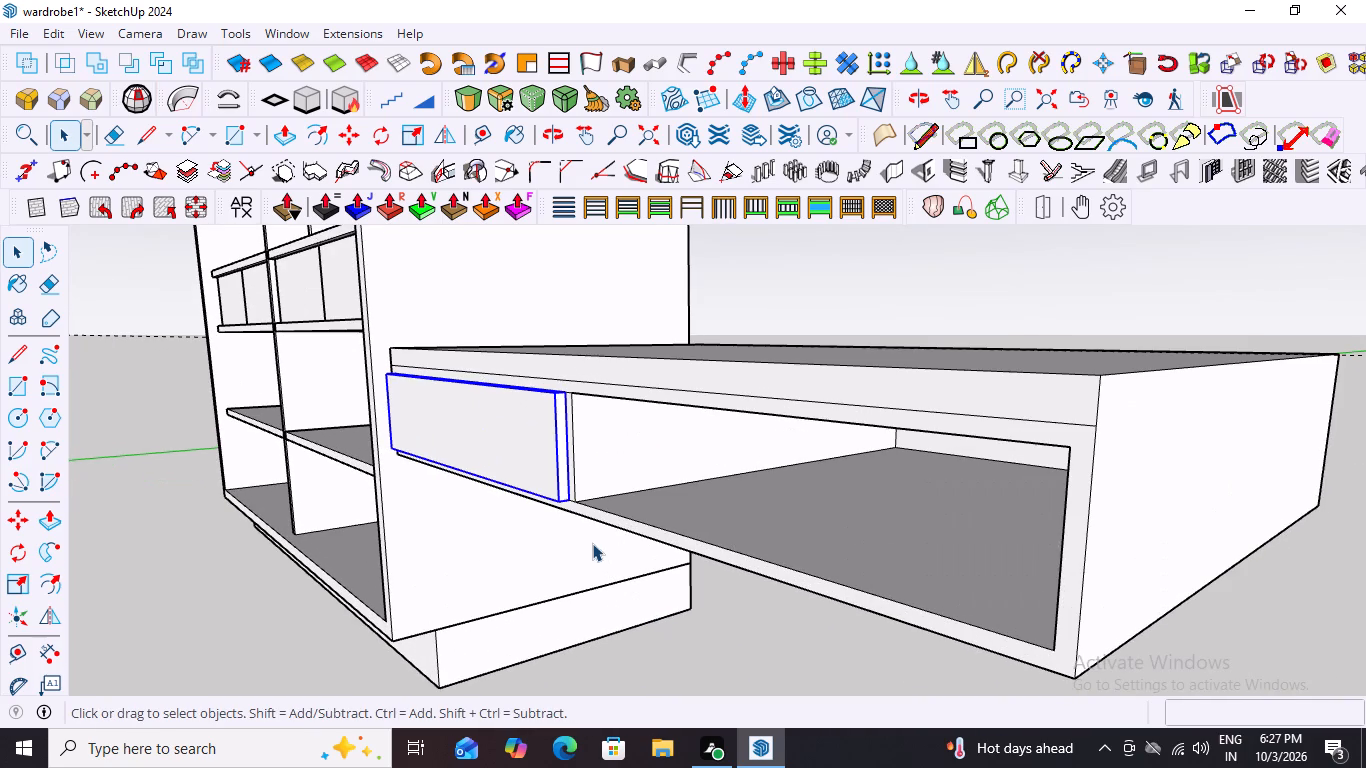
pyautogui.press('m')
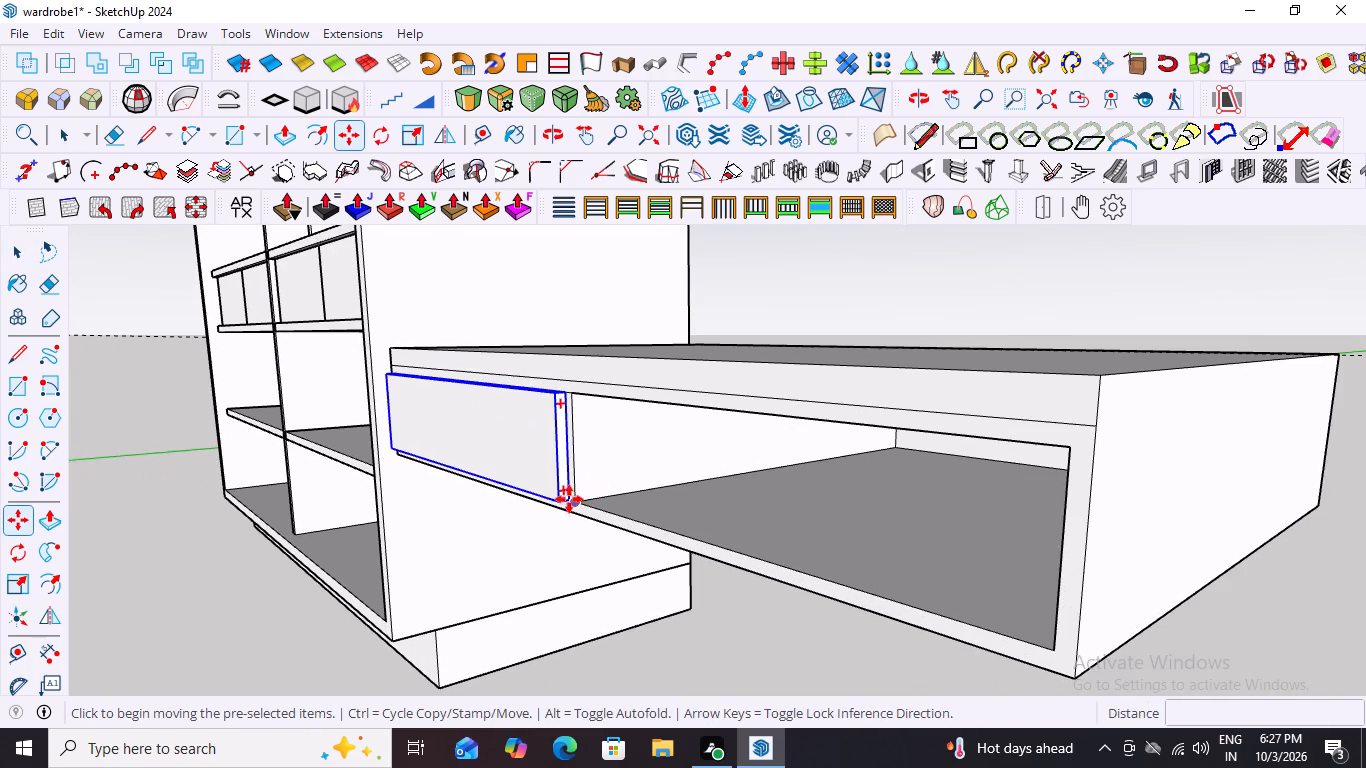
pyautogui.scroll(7, 569, 509)
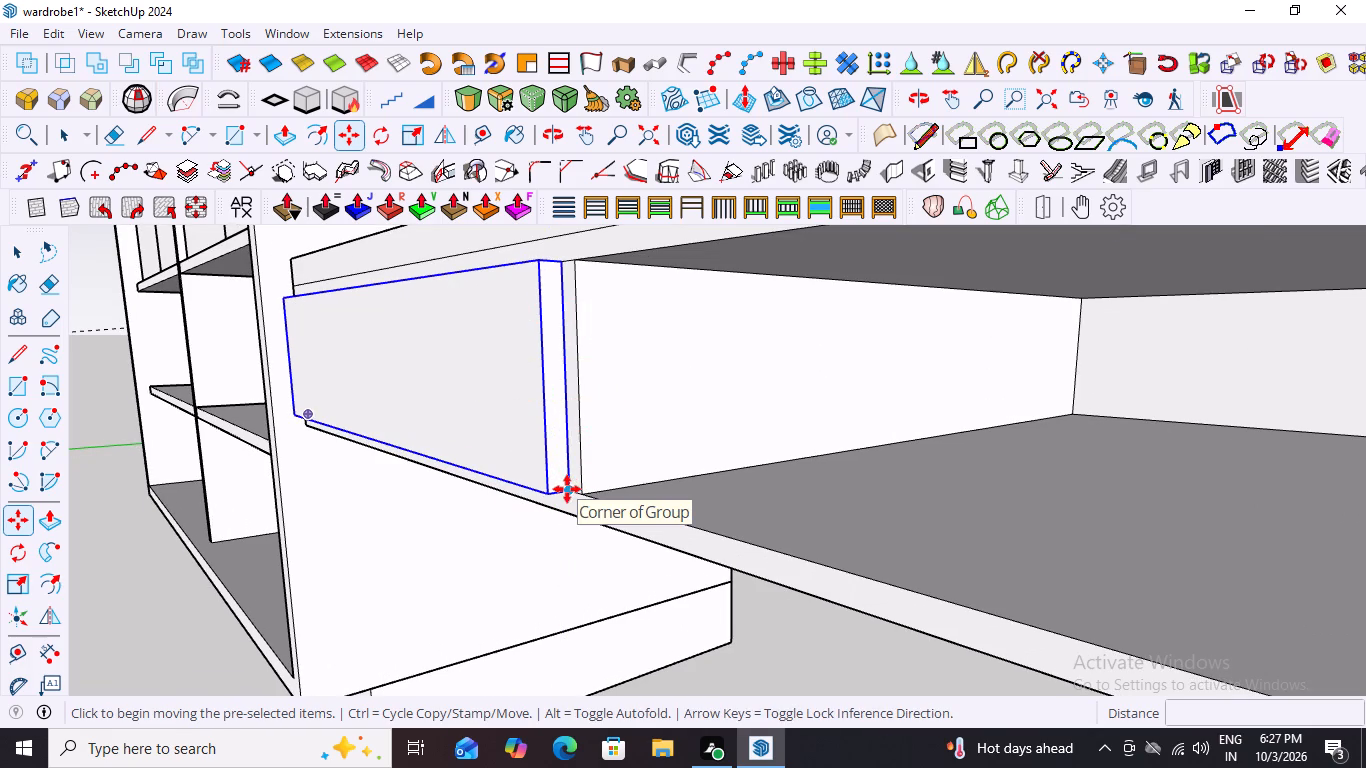
pyautogui.click(567, 489)
pyautogui.scroll(-8, 646, 520)
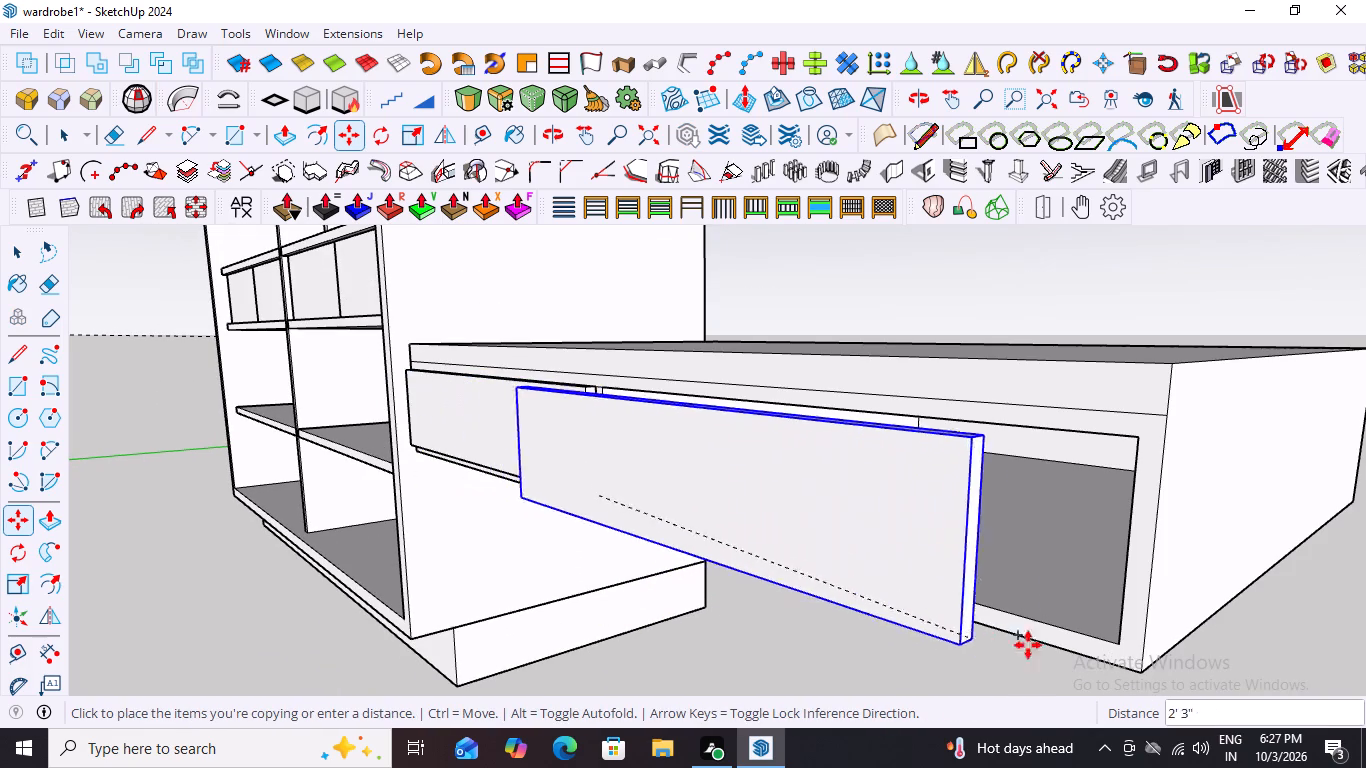
pyautogui.scroll(6, 1134, 649)
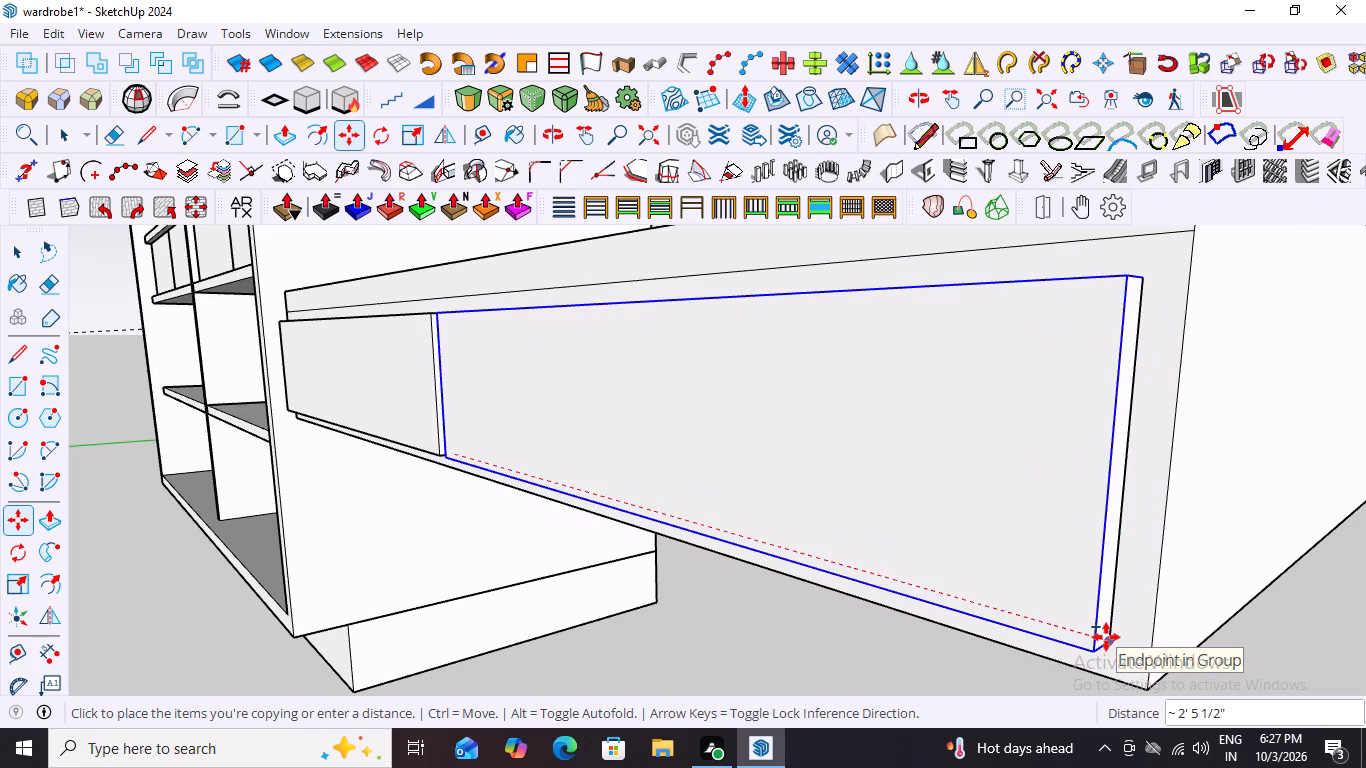
pyautogui.click(1106, 637)
pyautogui.scroll(-20, 826, 552)
pyautogui.scroll(-1, 826, 552)
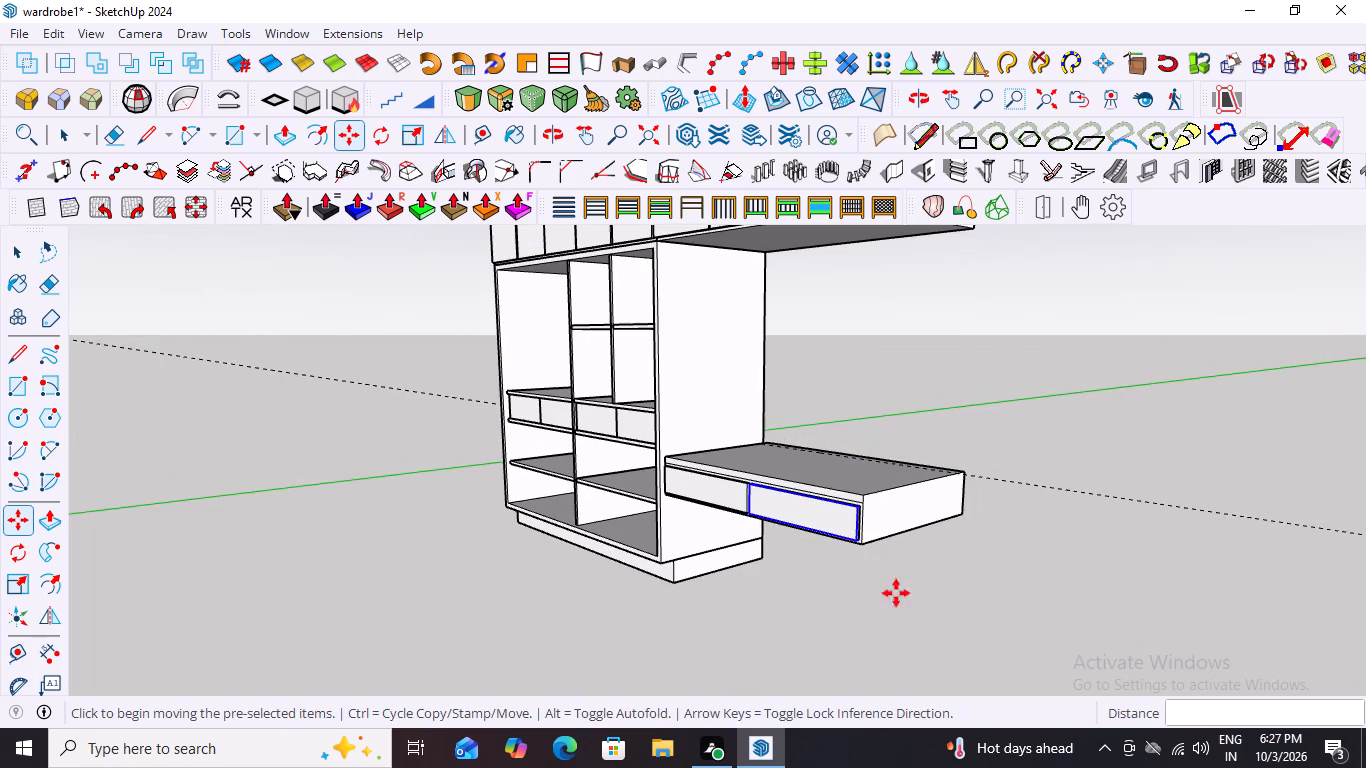
pyautogui.press('space')
pyautogui.click(1055, 564)
# Examine the whole wardrobe and the raised box's two front panels from the front, side, below and close up.
pyautogui.scroll(-7, 864, 554)
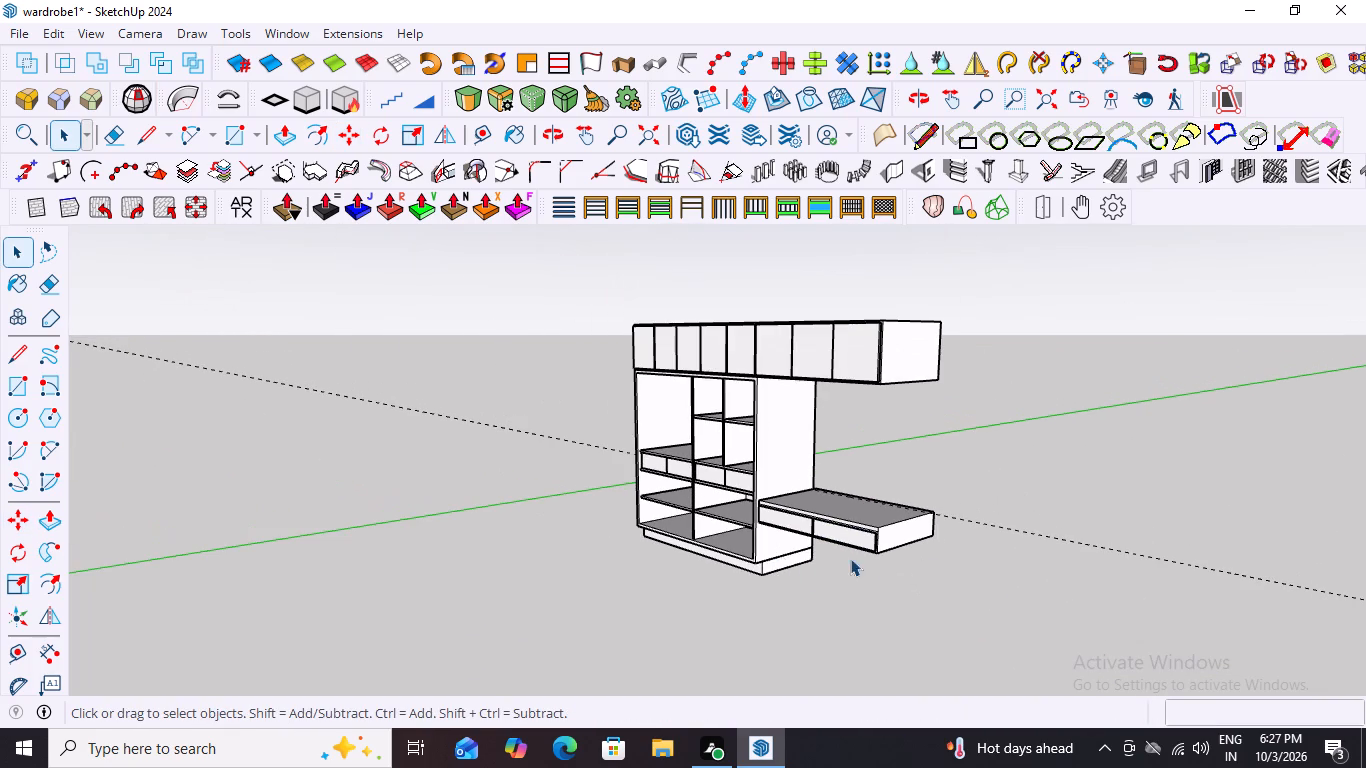
pyautogui.scroll(-2, 1005, 574)
pyautogui.moveTo(882, 573); pyautogui.dragTo(1172, 558, button='middle')
pyautogui.scroll(2, 888, 512)
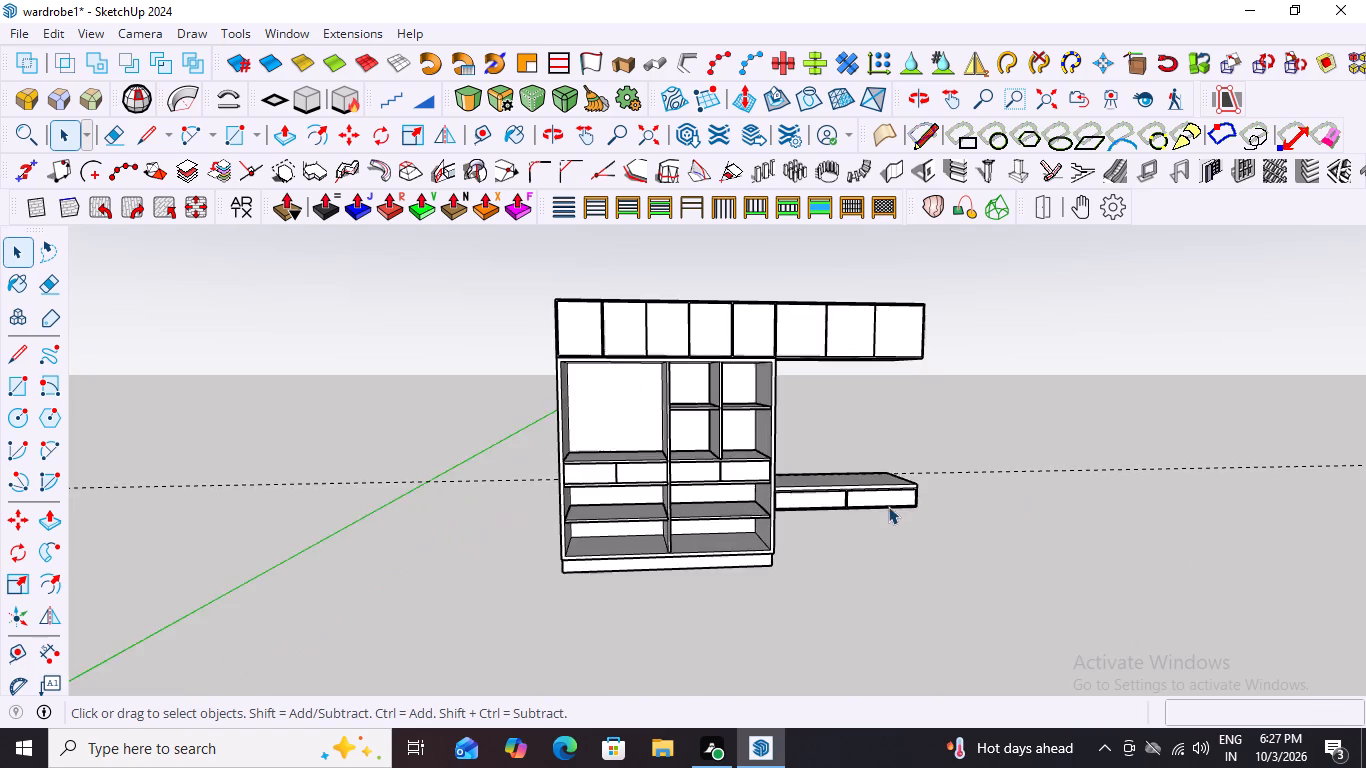
pyautogui.scroll(8, 888, 506)
pyautogui.scroll(3, 774, 500)
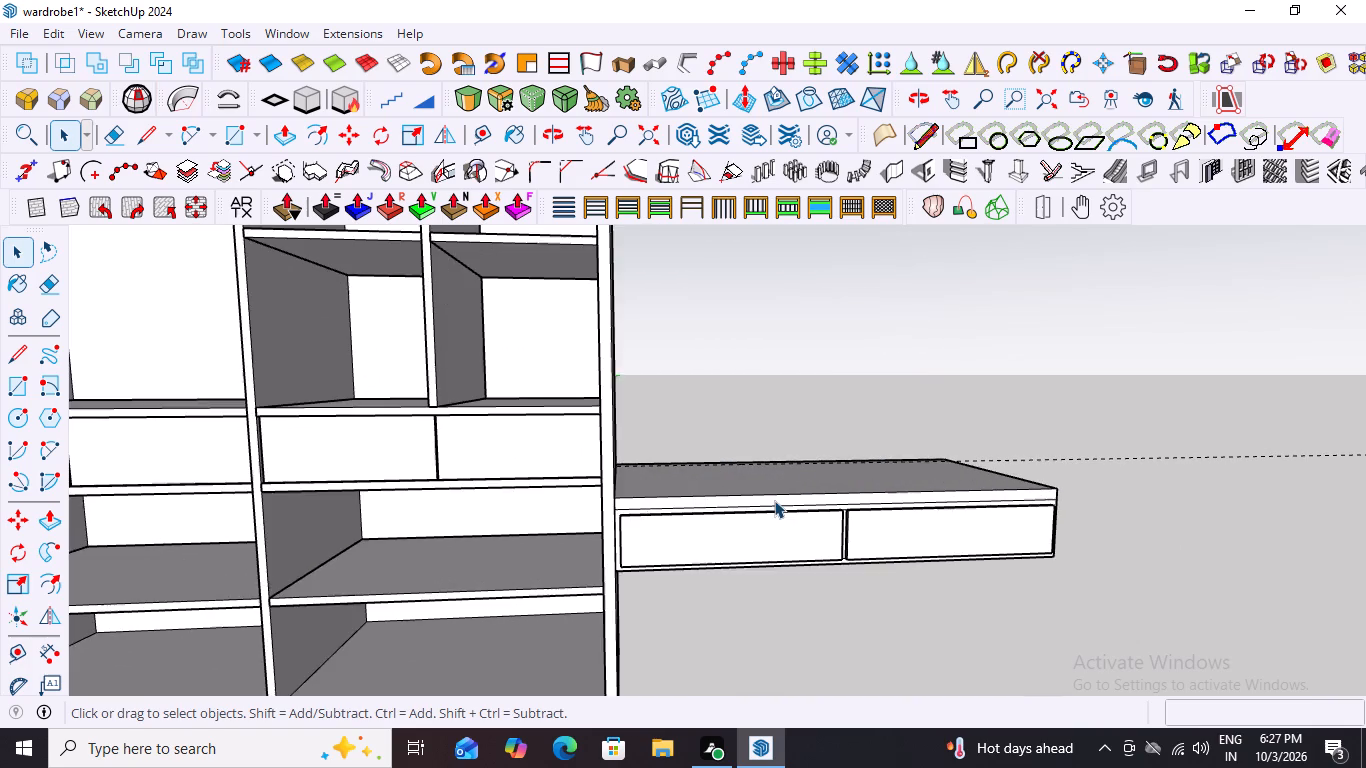
pyautogui.scroll(2, 774, 500)
pyautogui.scroll(-13, 774, 500)
pyautogui.moveTo(902, 550); pyautogui.dragTo(735, 584, button='middle')
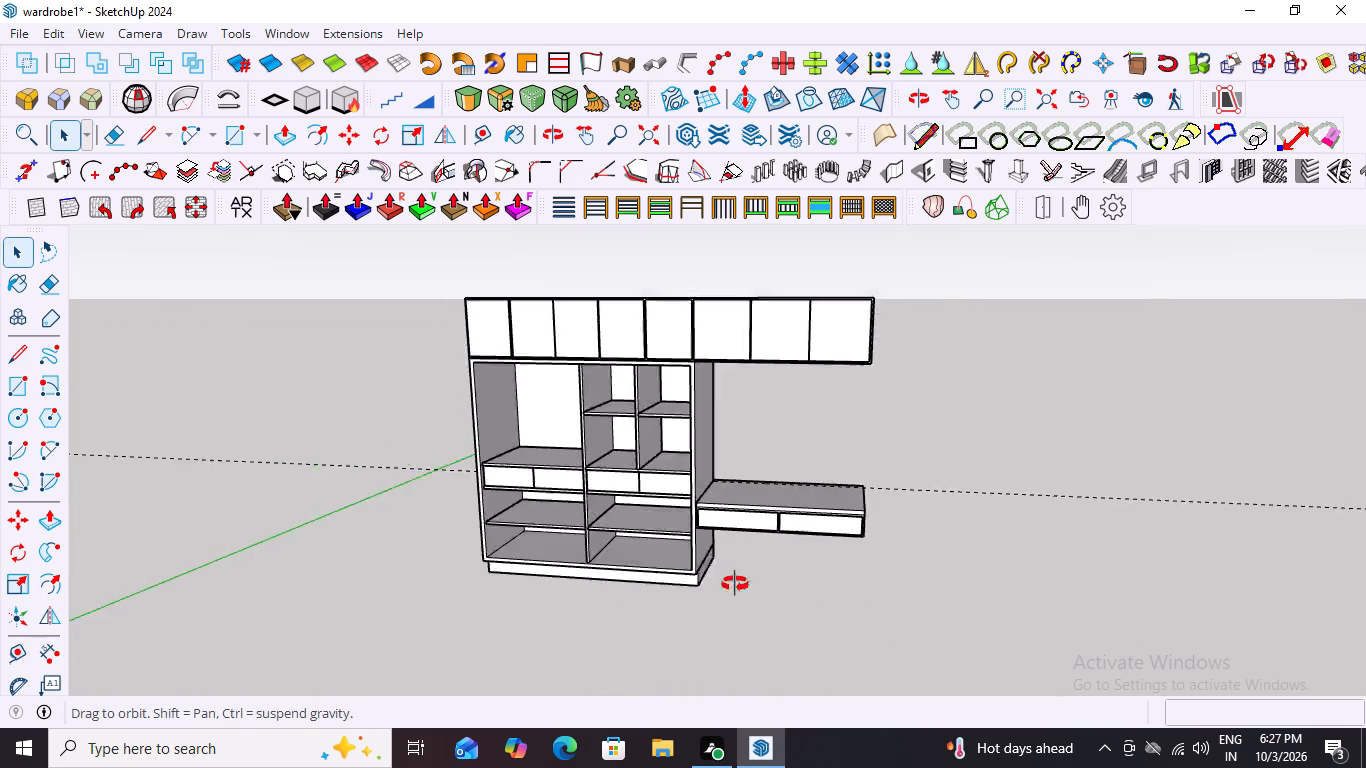
pyautogui.moveTo(735, 584); pyautogui.dragTo(992, 571, button='middle')
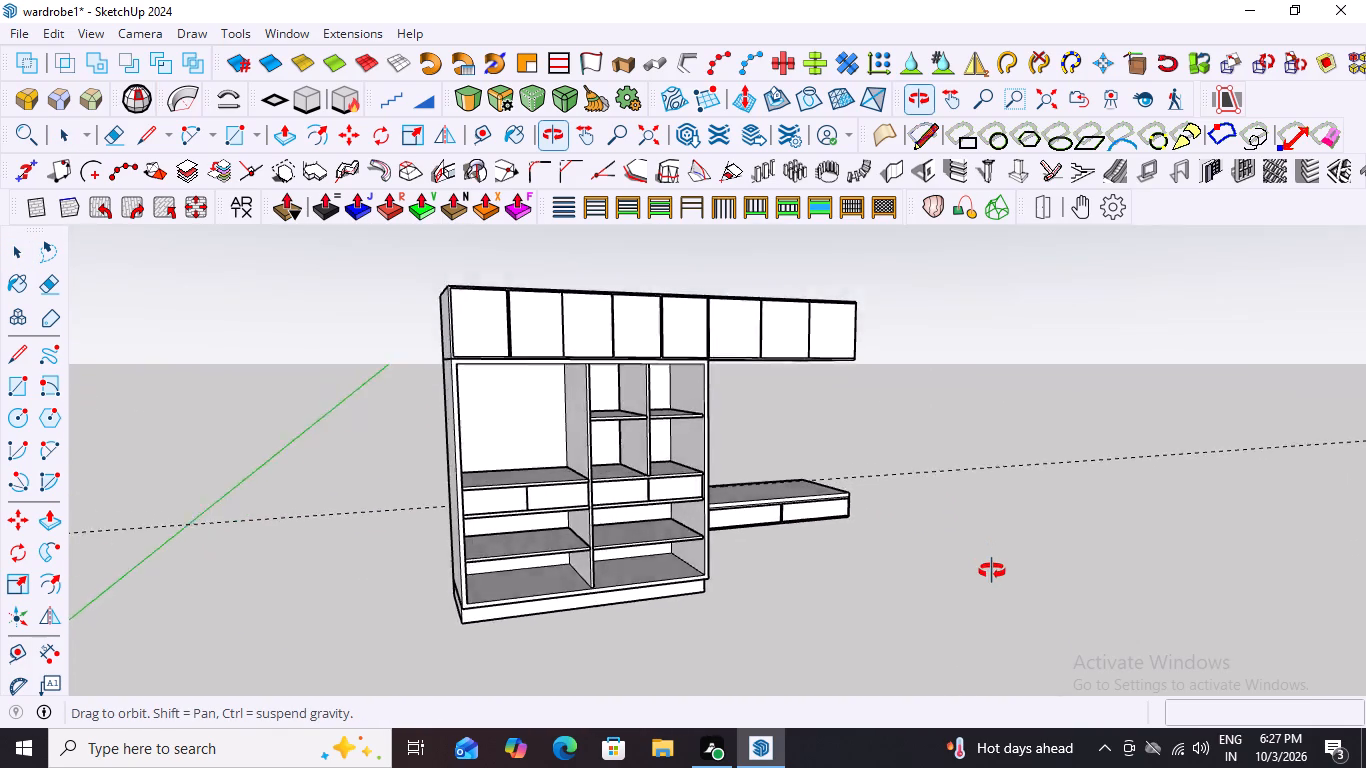
pyautogui.moveTo(992, 571); pyautogui.dragTo(955, 597, button='middle')
pyautogui.scroll(8, 759, 510)
pyautogui.scroll(-2, 817, 531)
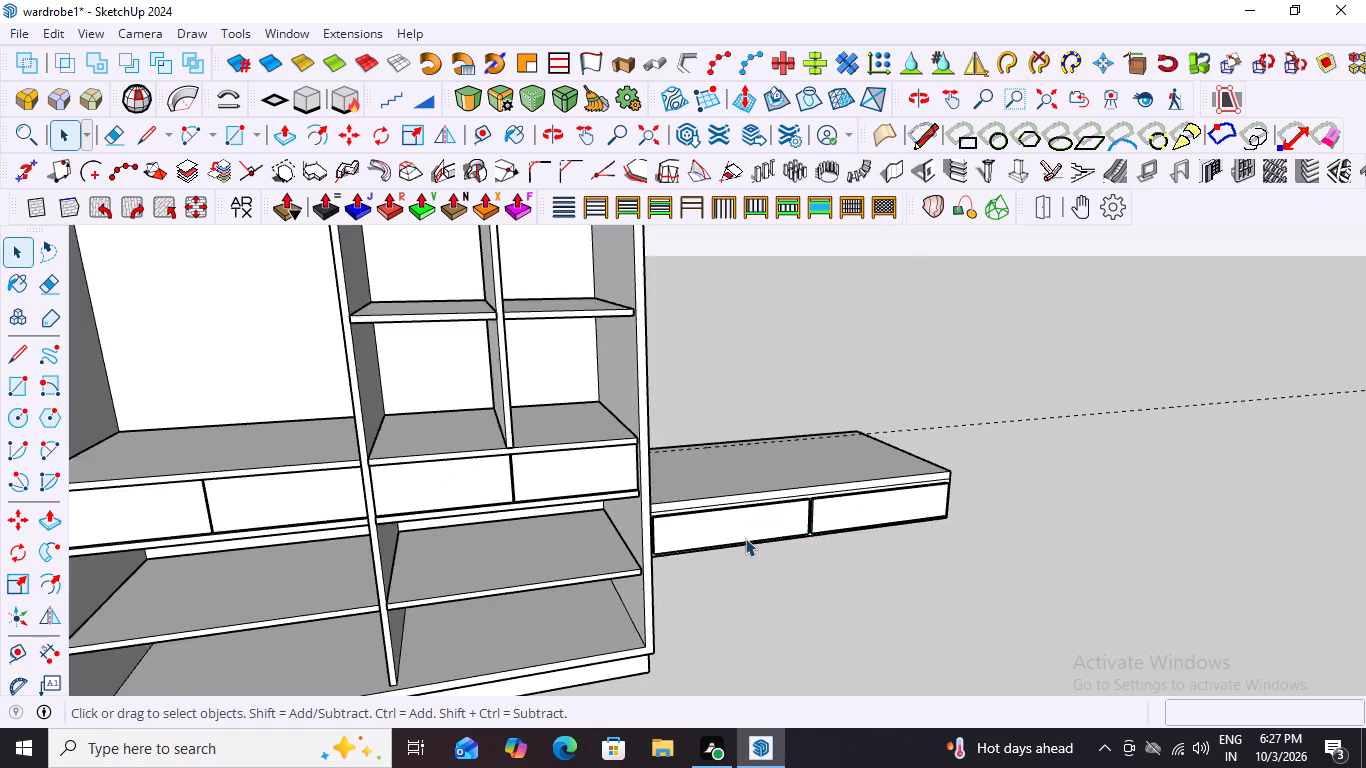
pyautogui.scroll(-3, 745, 538)
pyautogui.moveTo(799, 566); pyautogui.dragTo(822, 406, button='middle')
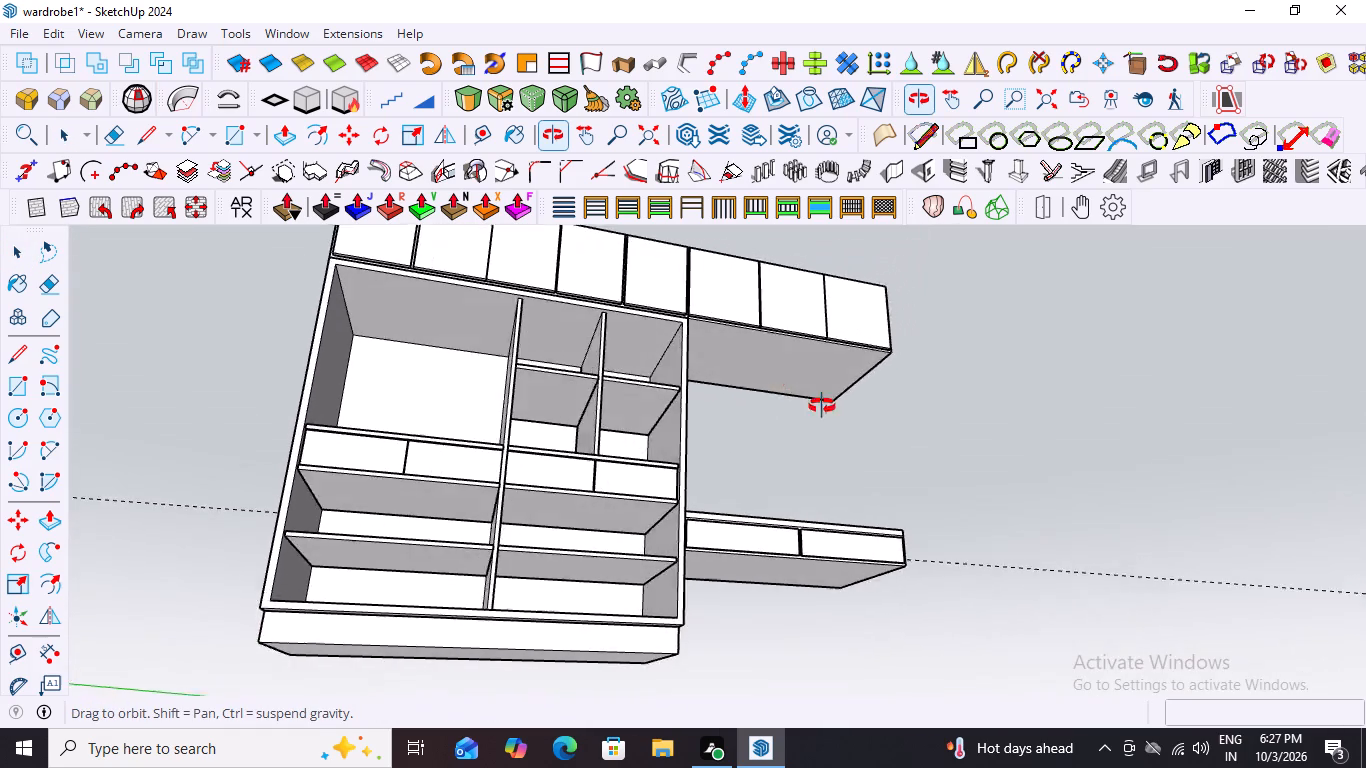
pyautogui.moveTo(822, 406); pyautogui.dragTo(533, 505, button='middle')
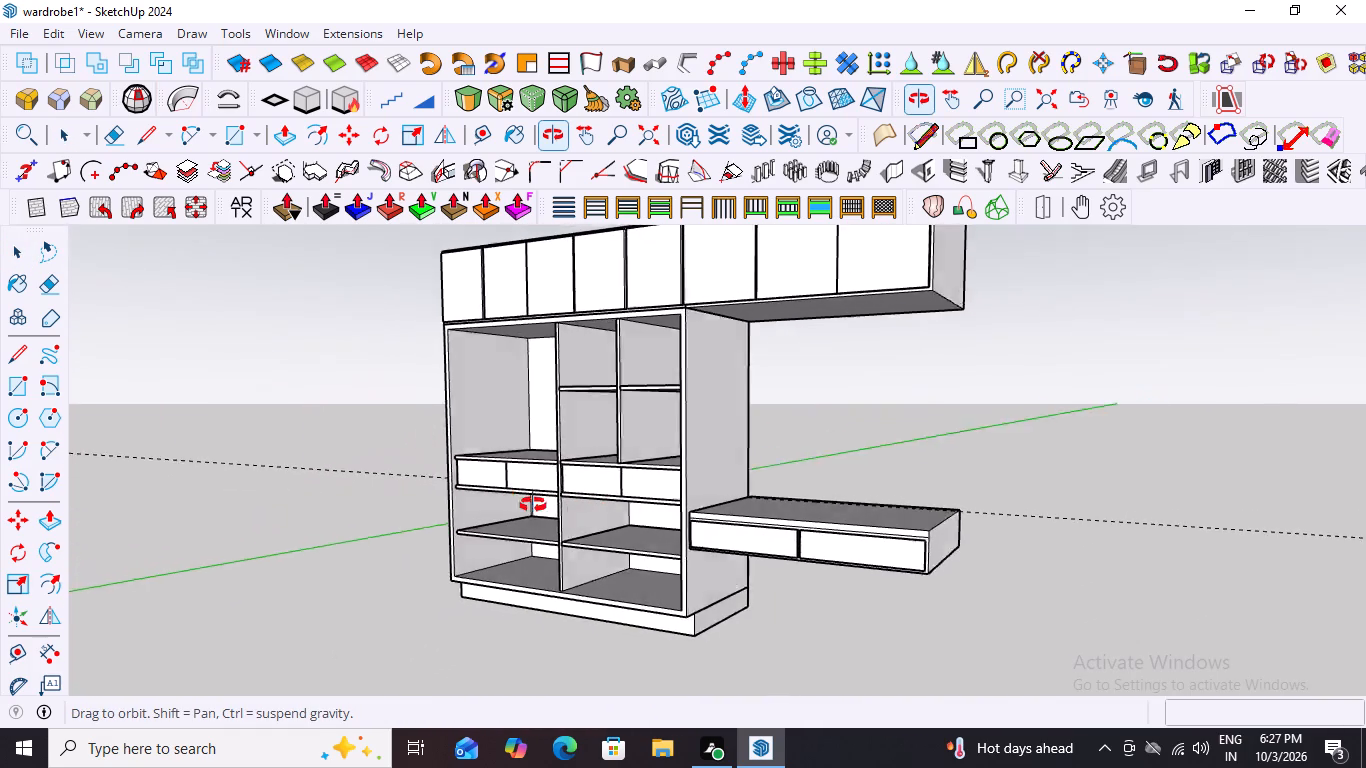
pyautogui.moveTo(533, 505); pyautogui.dragTo(739, 491, button='middle')
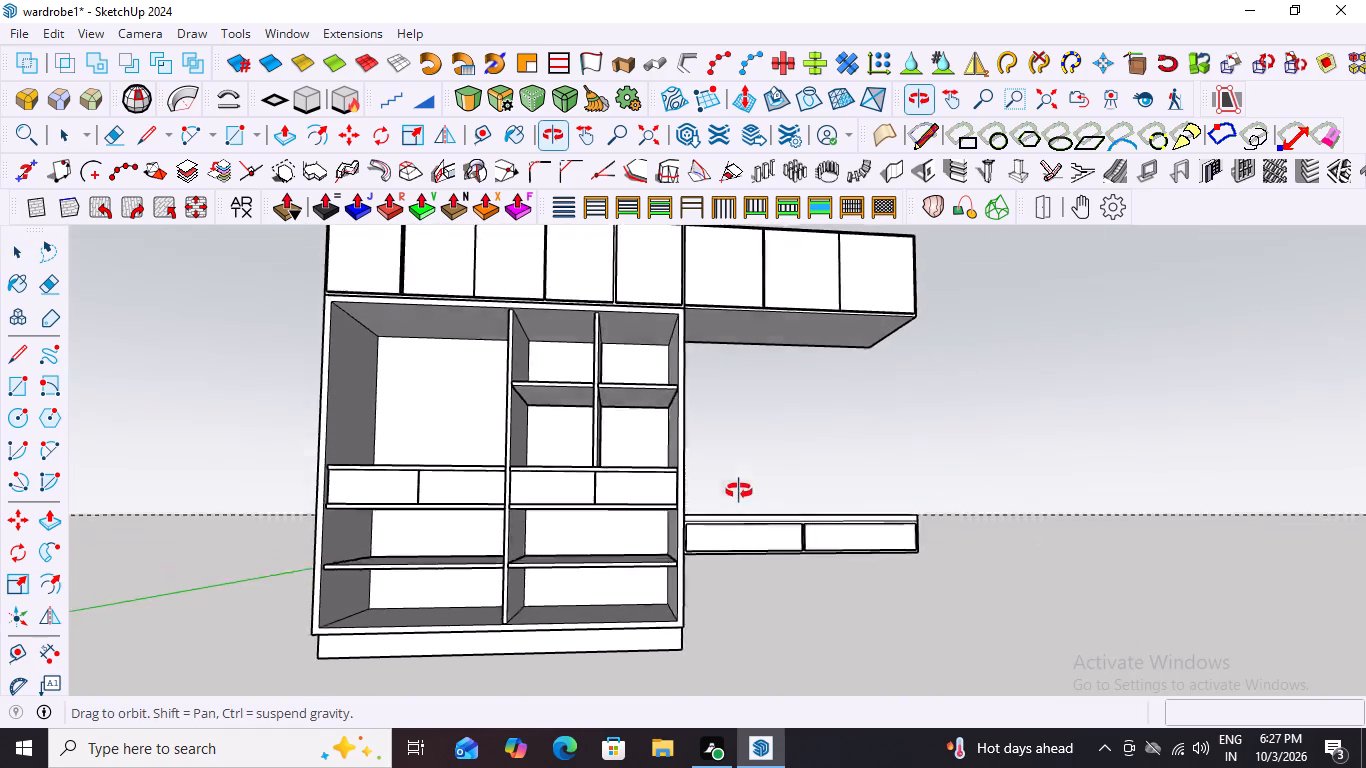
pyautogui.moveTo(739, 491); pyautogui.dragTo(736, 511, button='middle')
pyautogui.scroll(13, 828, 531)
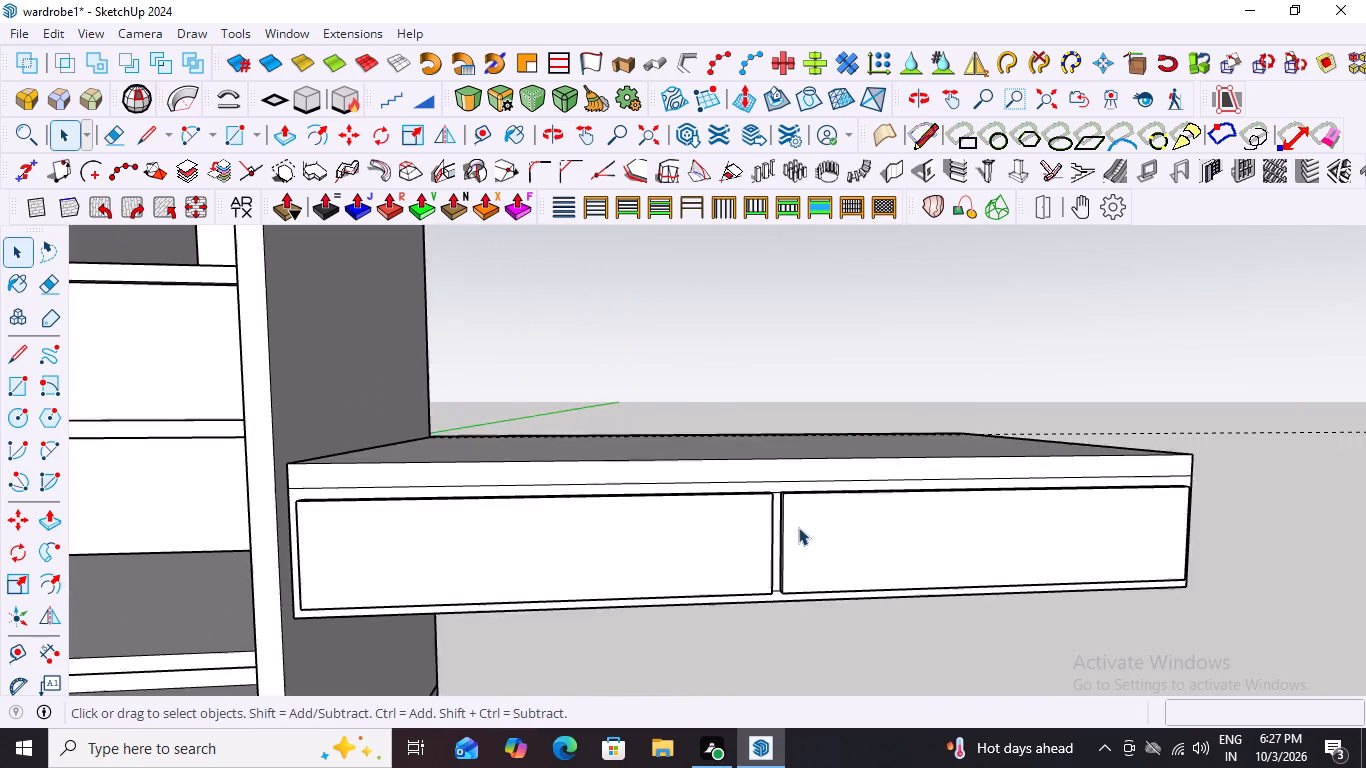
pyautogui.scroll(8, 742, 512)
pyautogui.moveTo(779, 518); pyautogui.dragTo(774, 559, button='middle')
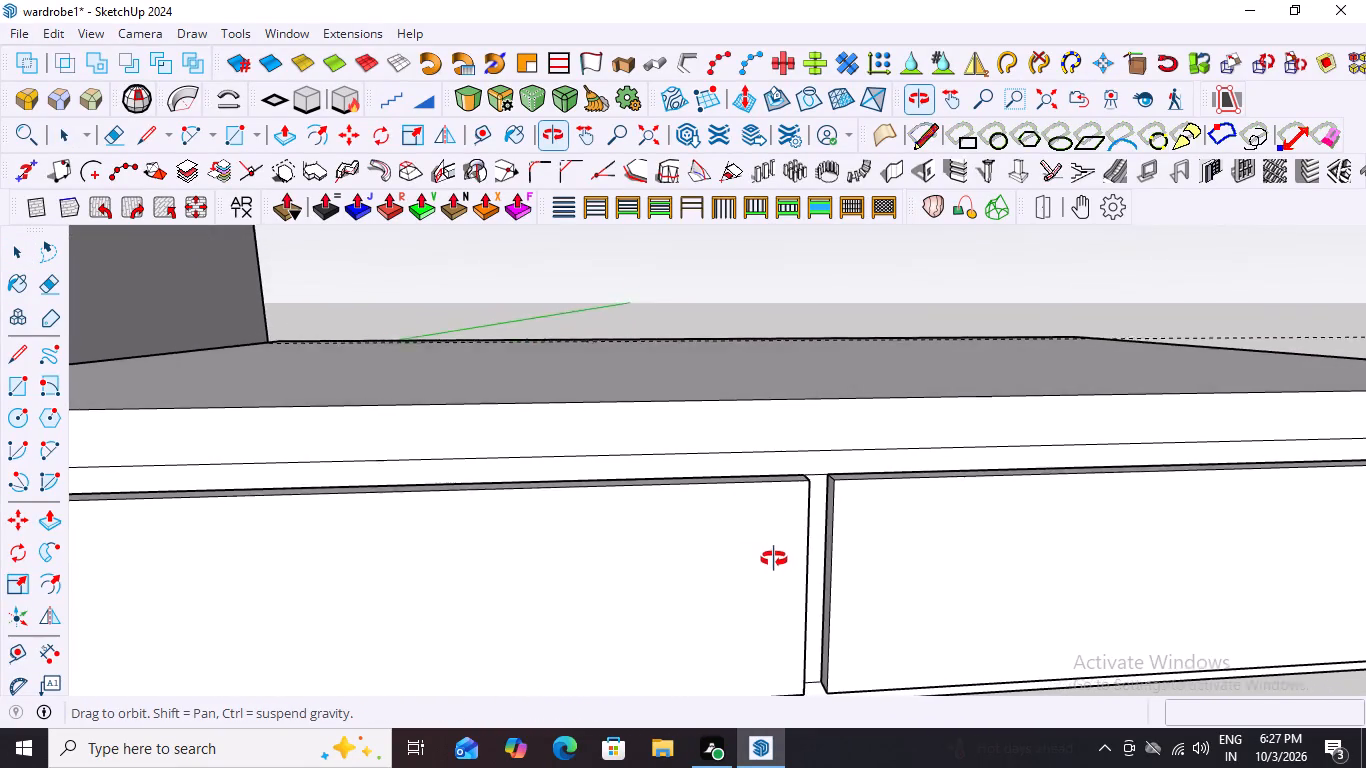
pyautogui.moveTo(774, 559); pyautogui.dragTo(770, 568, button='middle')
pyautogui.scroll(-13, 770, 564)
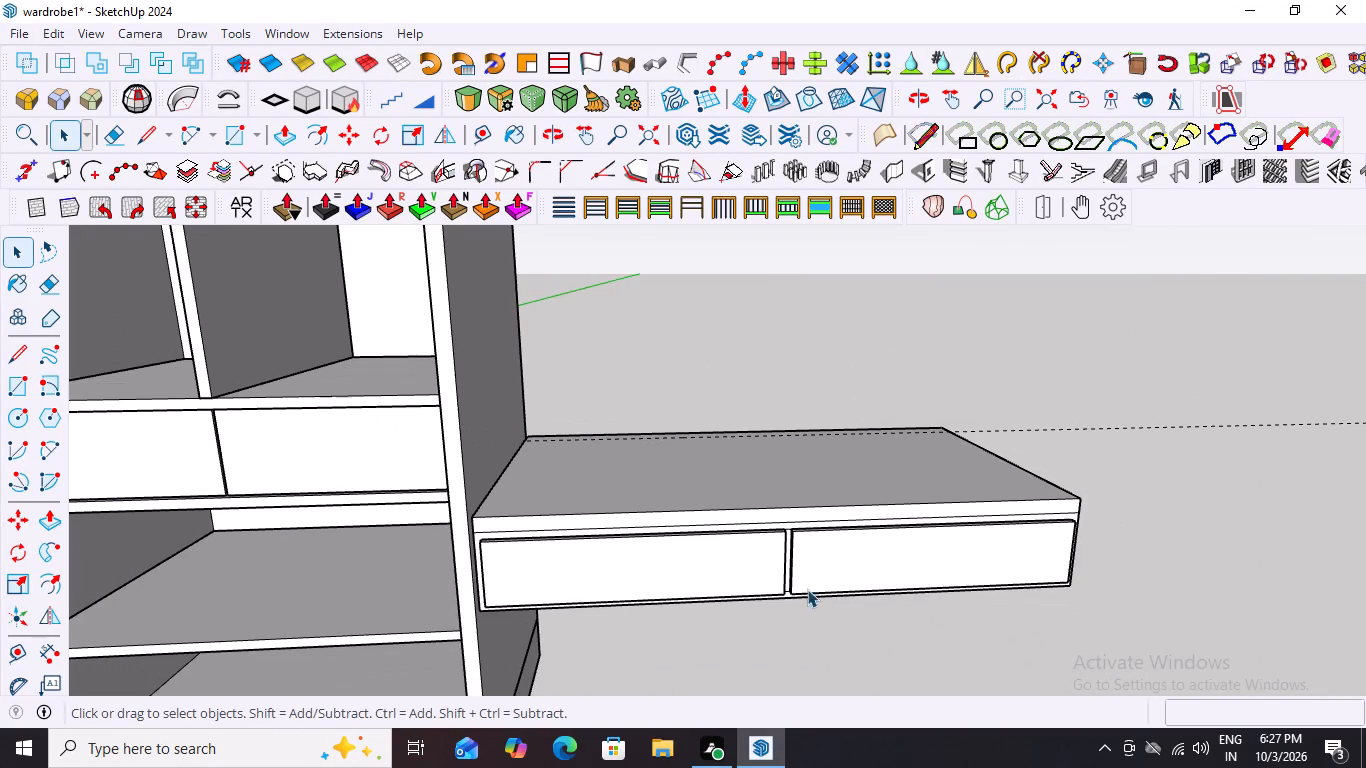
# Inside the raised box's group, delete the short edges at the top and bottom of the divider between the two front panels.
pyautogui.middleClick(789, 539)
pyautogui.scroll(19, 804, 518)
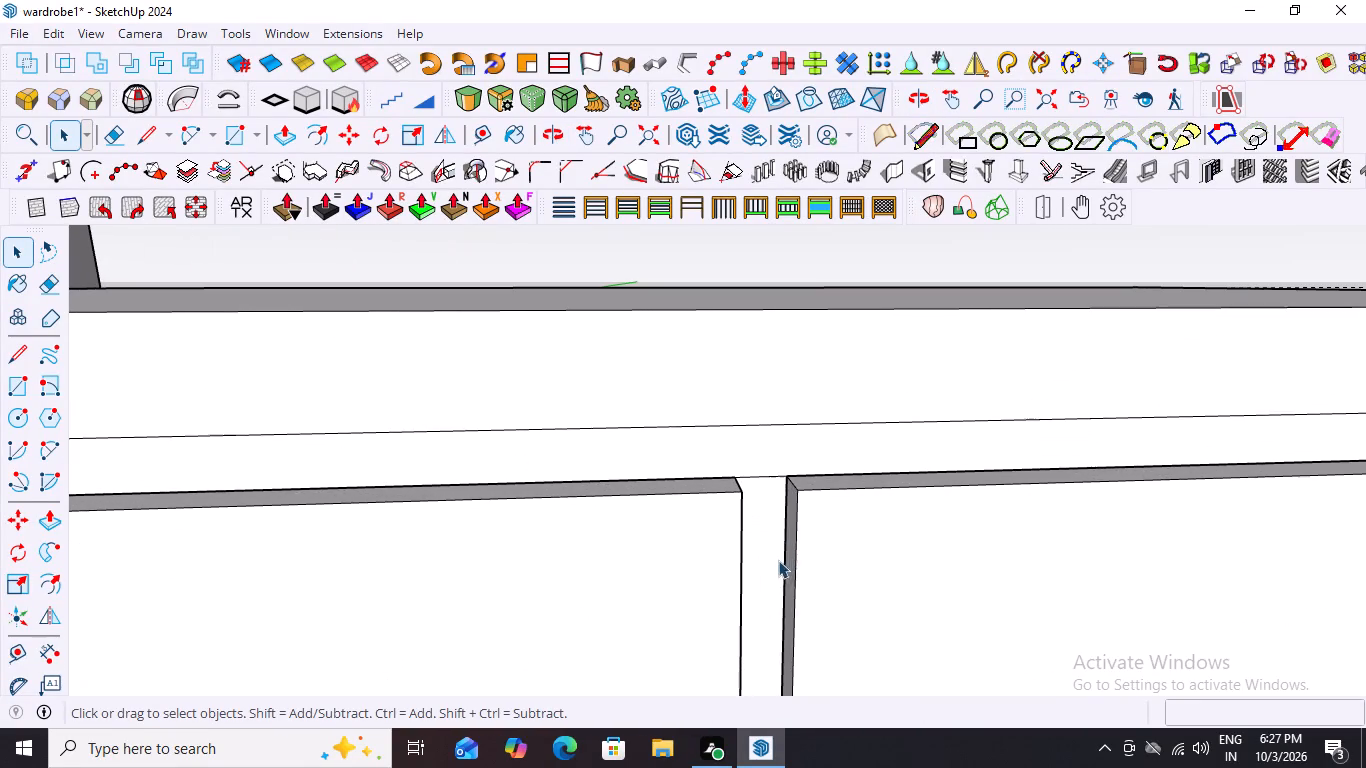
pyautogui.click(770, 479)
pyautogui.doubleClick(770, 474)
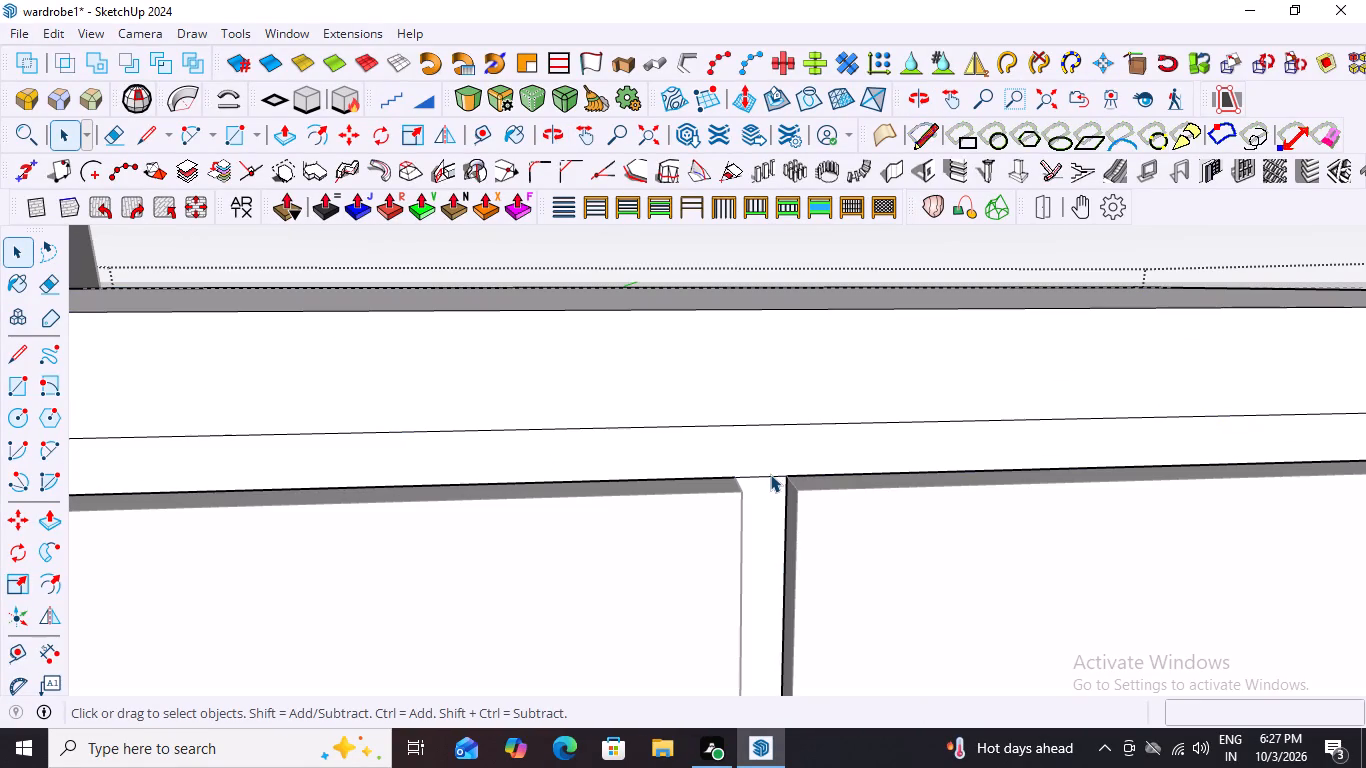
pyautogui.click(769, 474)
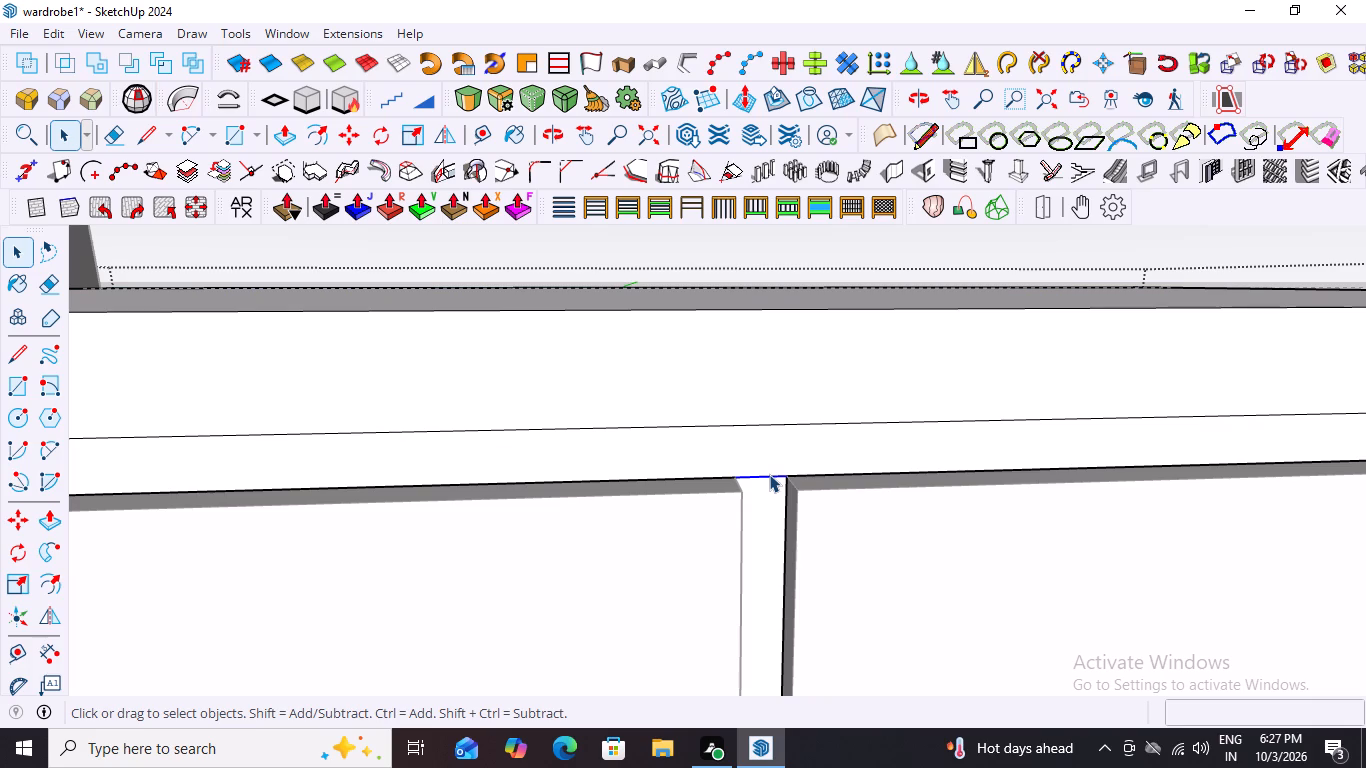
pyautogui.press('Delete')
pyautogui.scroll(-16, 720, 477)
pyautogui.scroll(3, 718, 599)
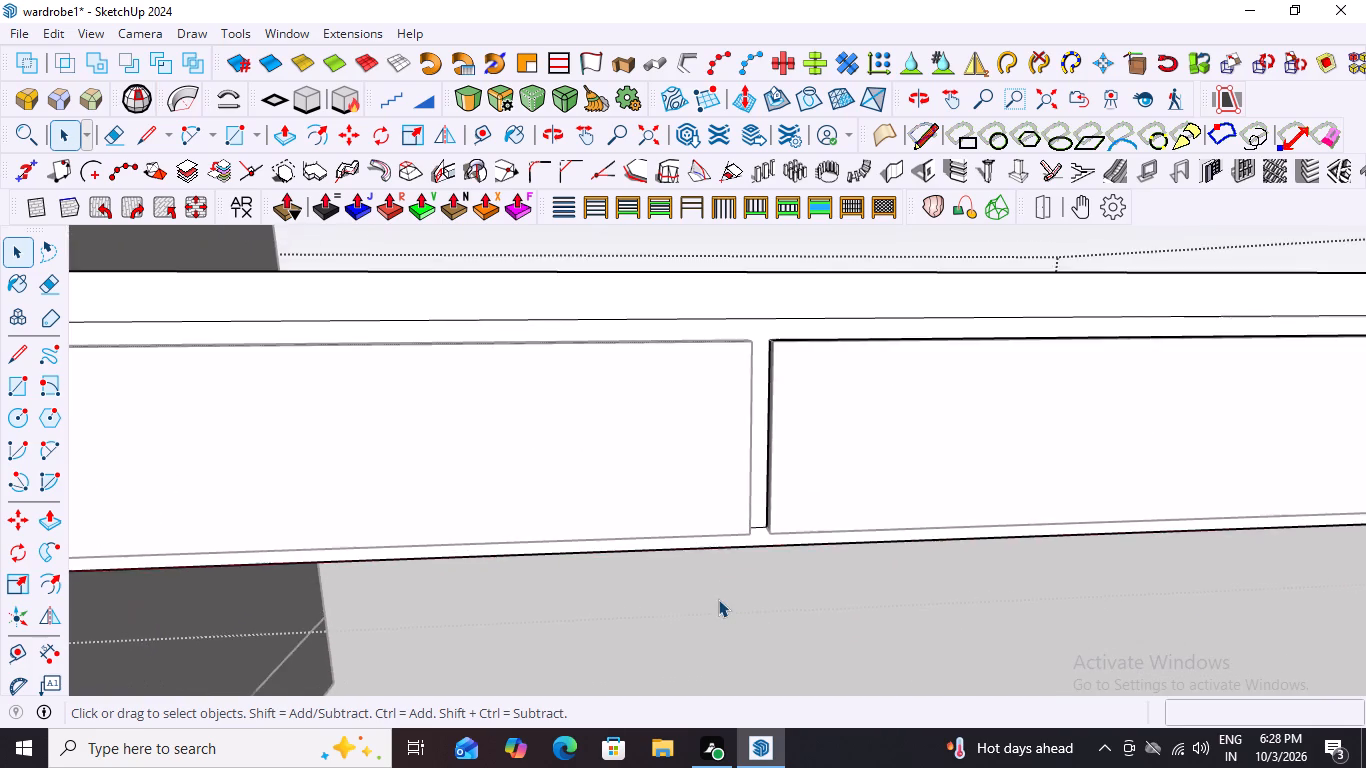
pyautogui.scroll(5, 718, 599)
pyautogui.click(807, 493)
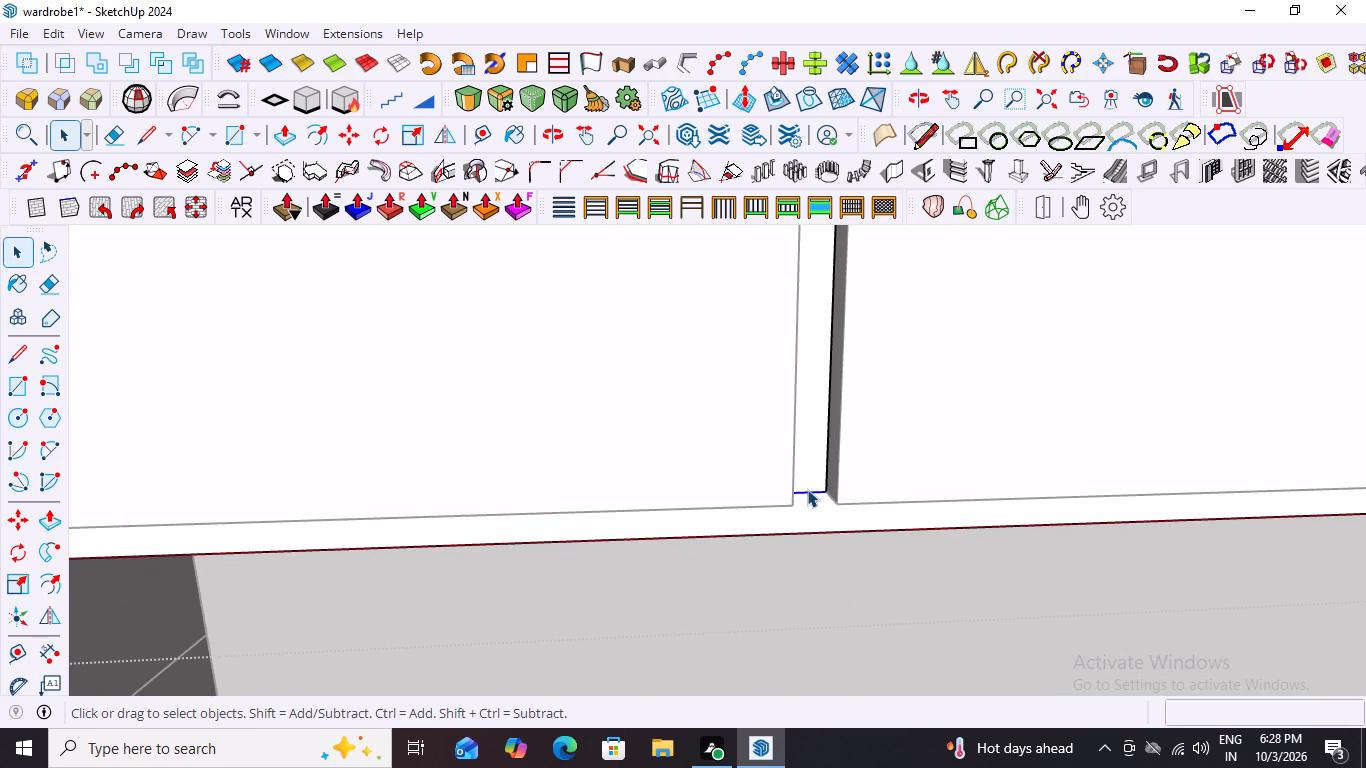
pyautogui.press('Delete')
pyautogui.scroll(-7, 727, 533)
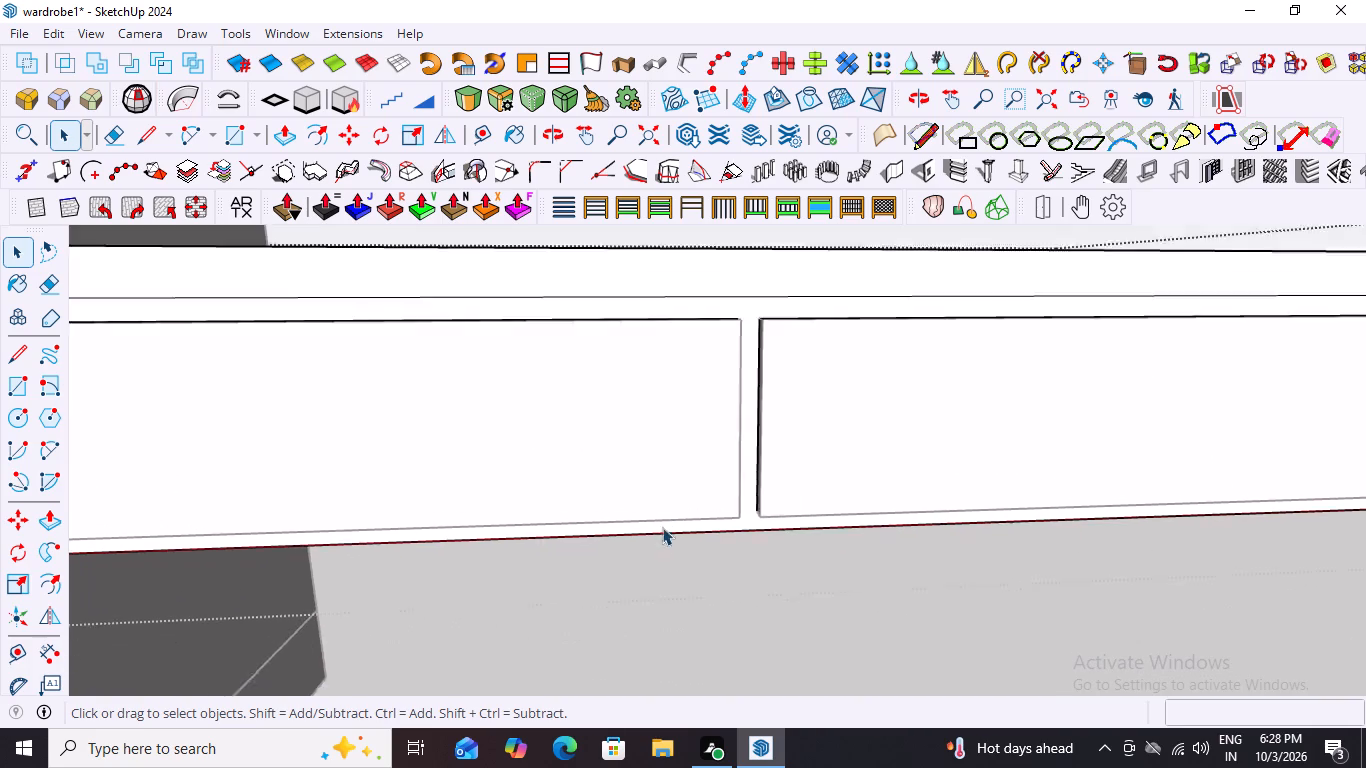
pyautogui.scroll(-10, 662, 527)
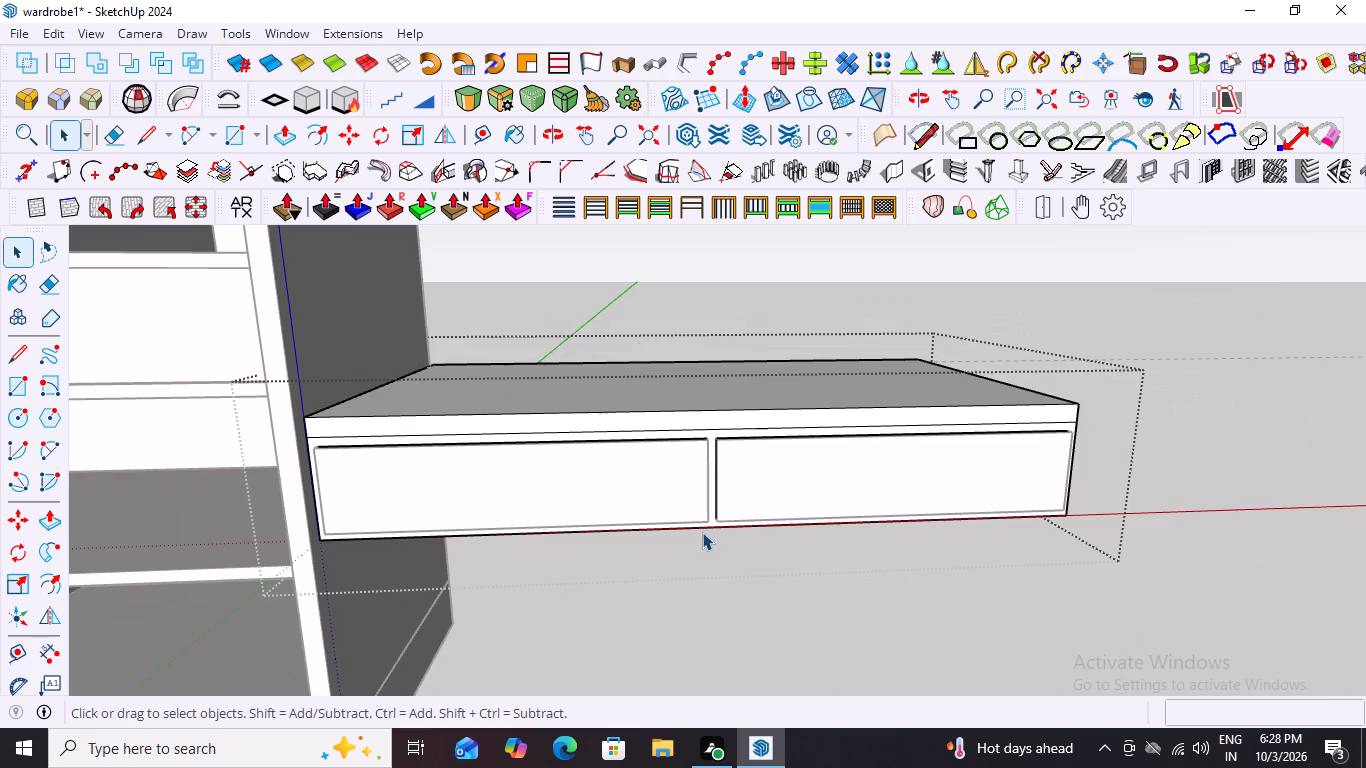
pyautogui.scroll(-8, 703, 532)
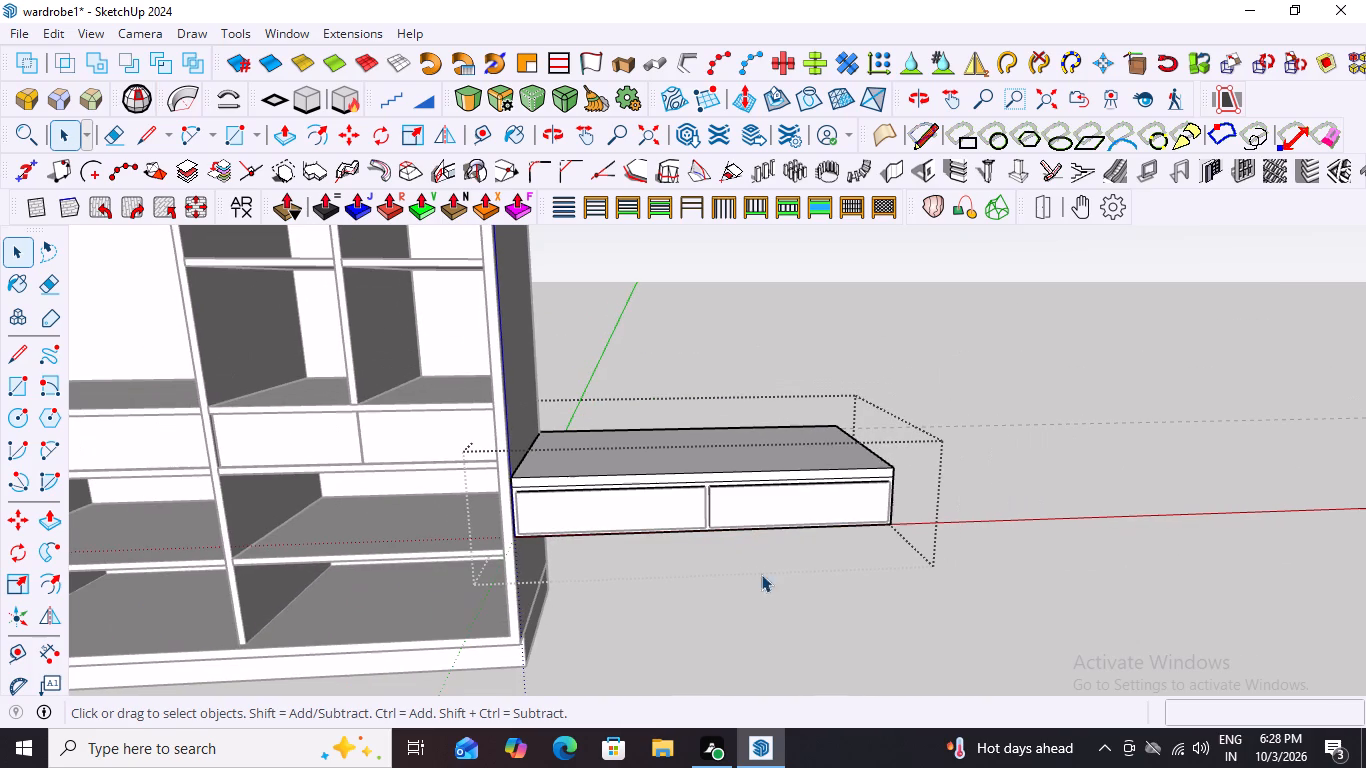
# Exit the raised box's group and examine the wardrobe's drawer row and the raised box from several angles and close up.
pyautogui.press('space')
pyautogui.click(1024, 458)
pyautogui.moveTo(843, 495); pyautogui.dragTo(555, 538, button='middle')
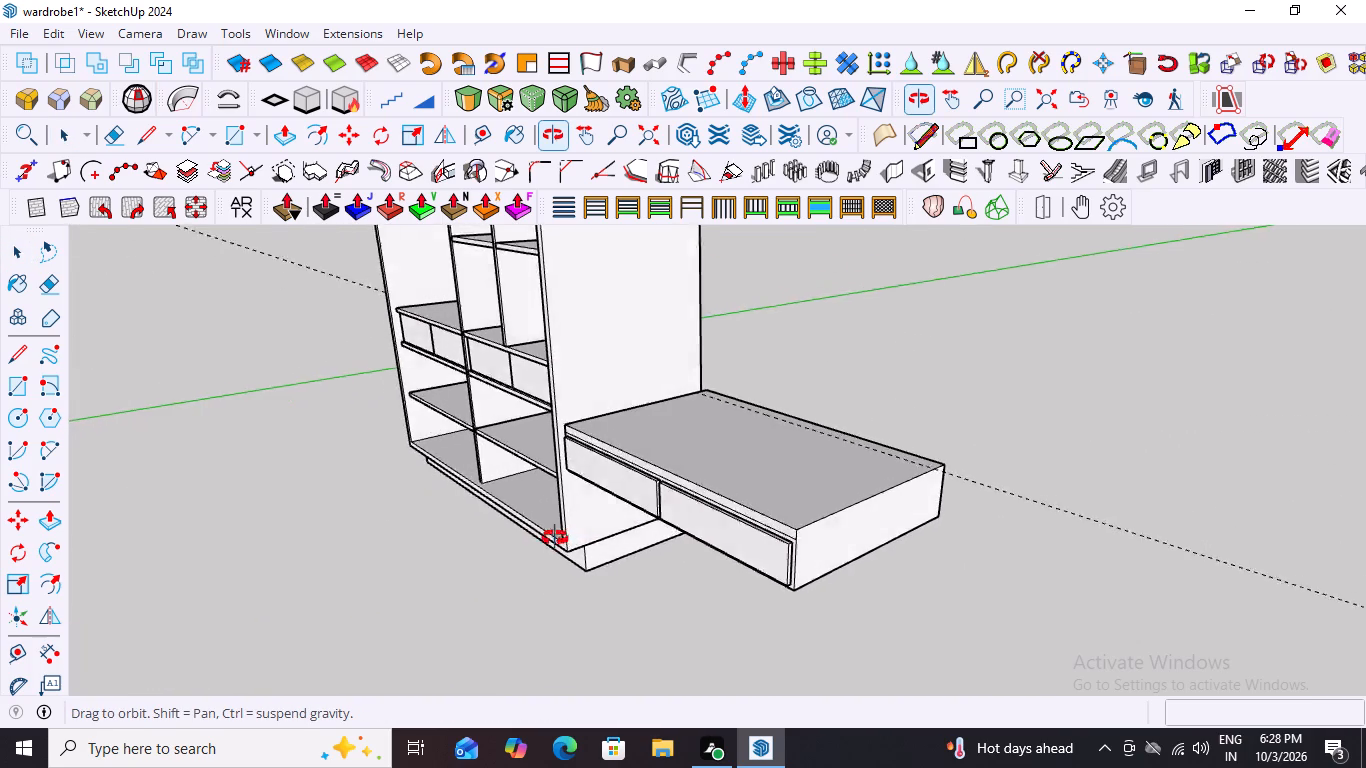
pyautogui.moveTo(555, 538); pyautogui.dragTo(774, 362, button='middle')
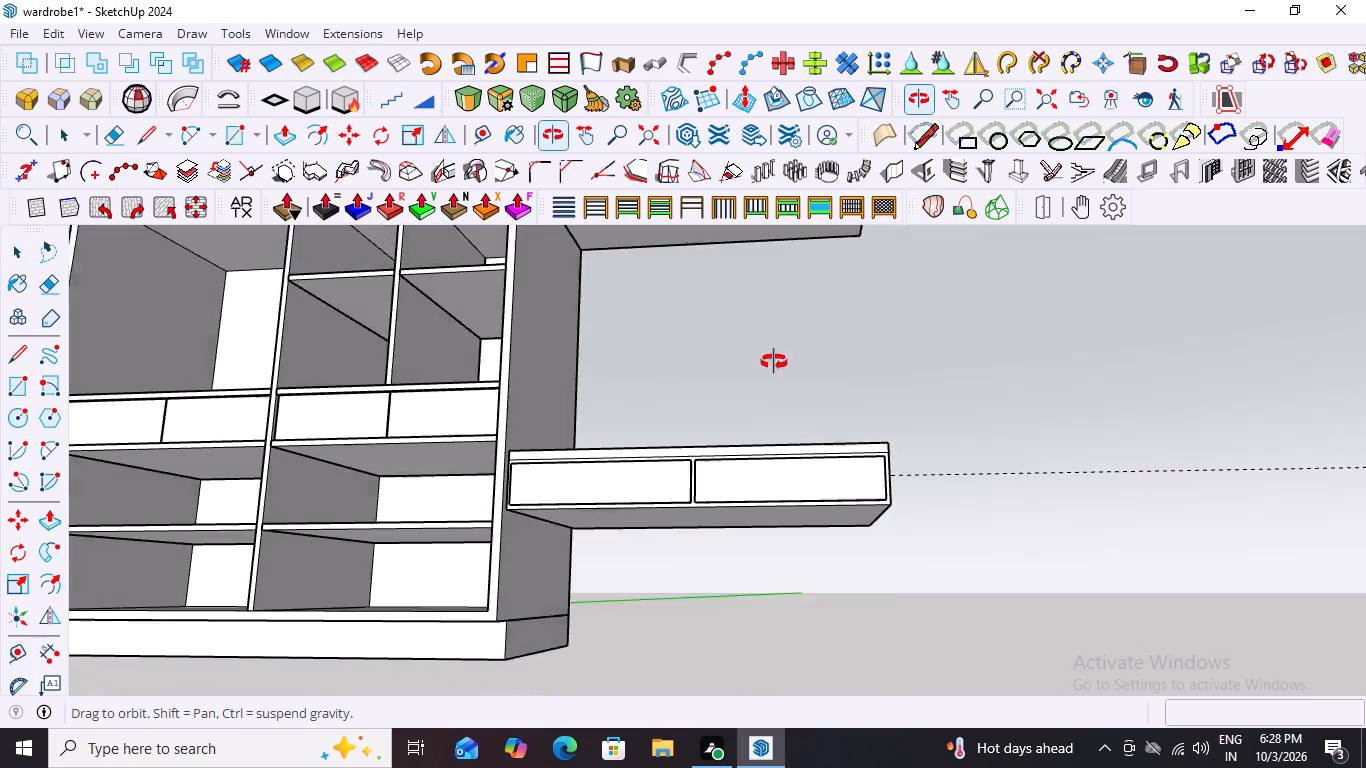
pyautogui.moveTo(774, 362); pyautogui.dragTo(821, 530, button='middle')
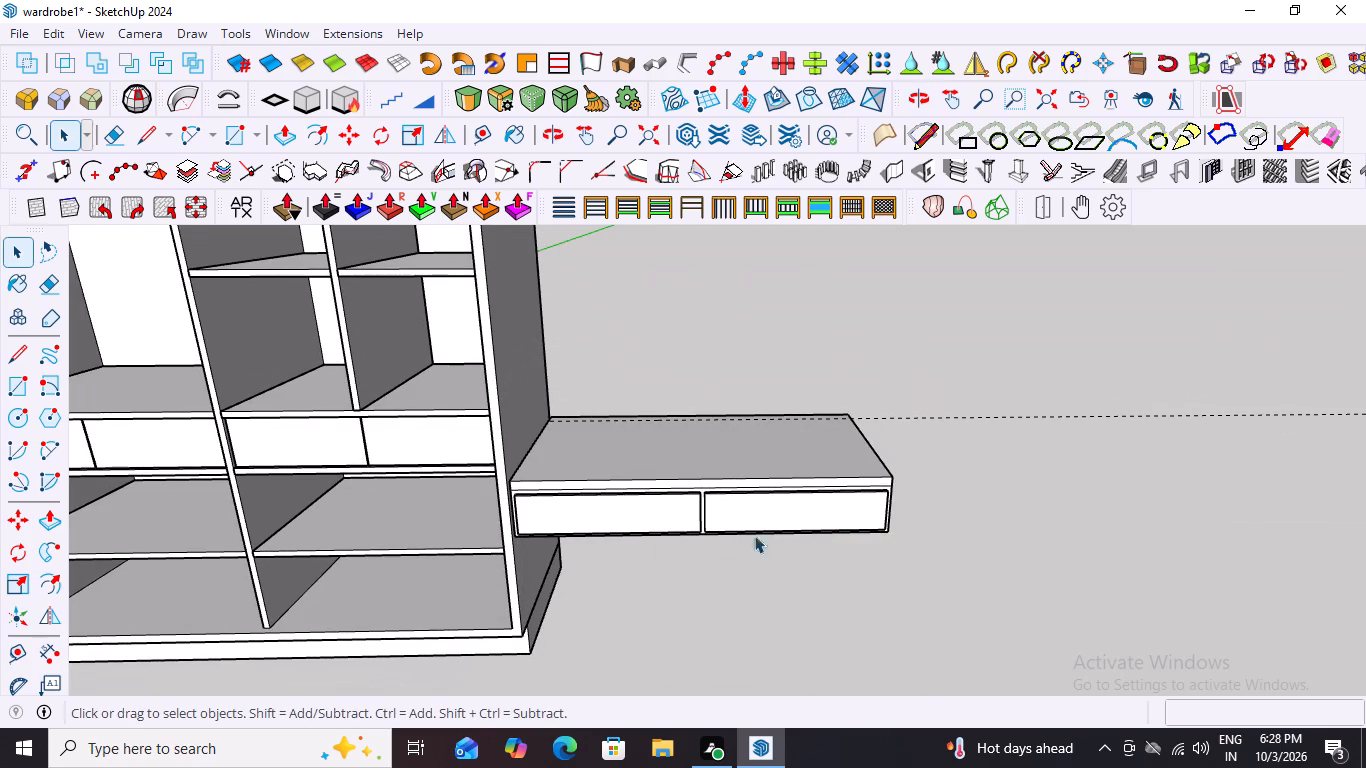
pyautogui.scroll(3, 527, 536)
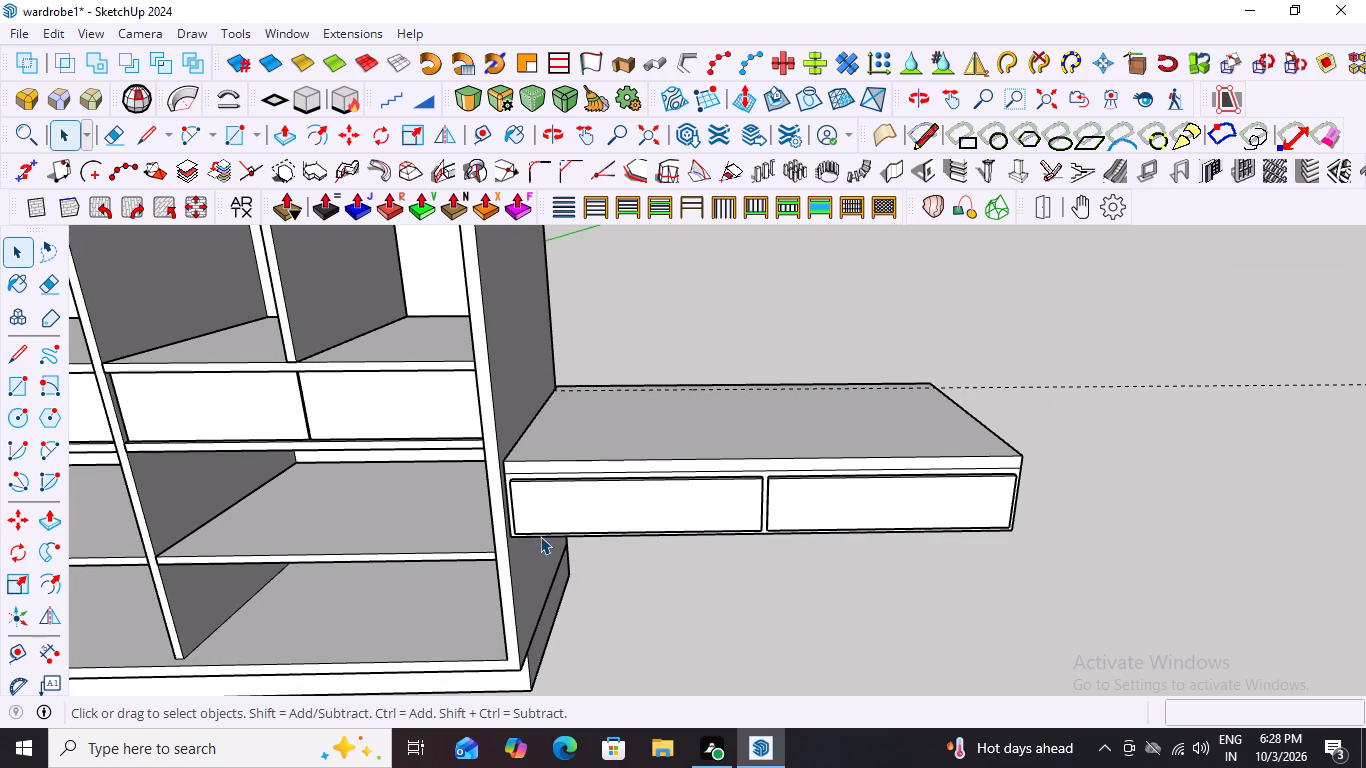
pyautogui.scroll(-5, 665, 515)
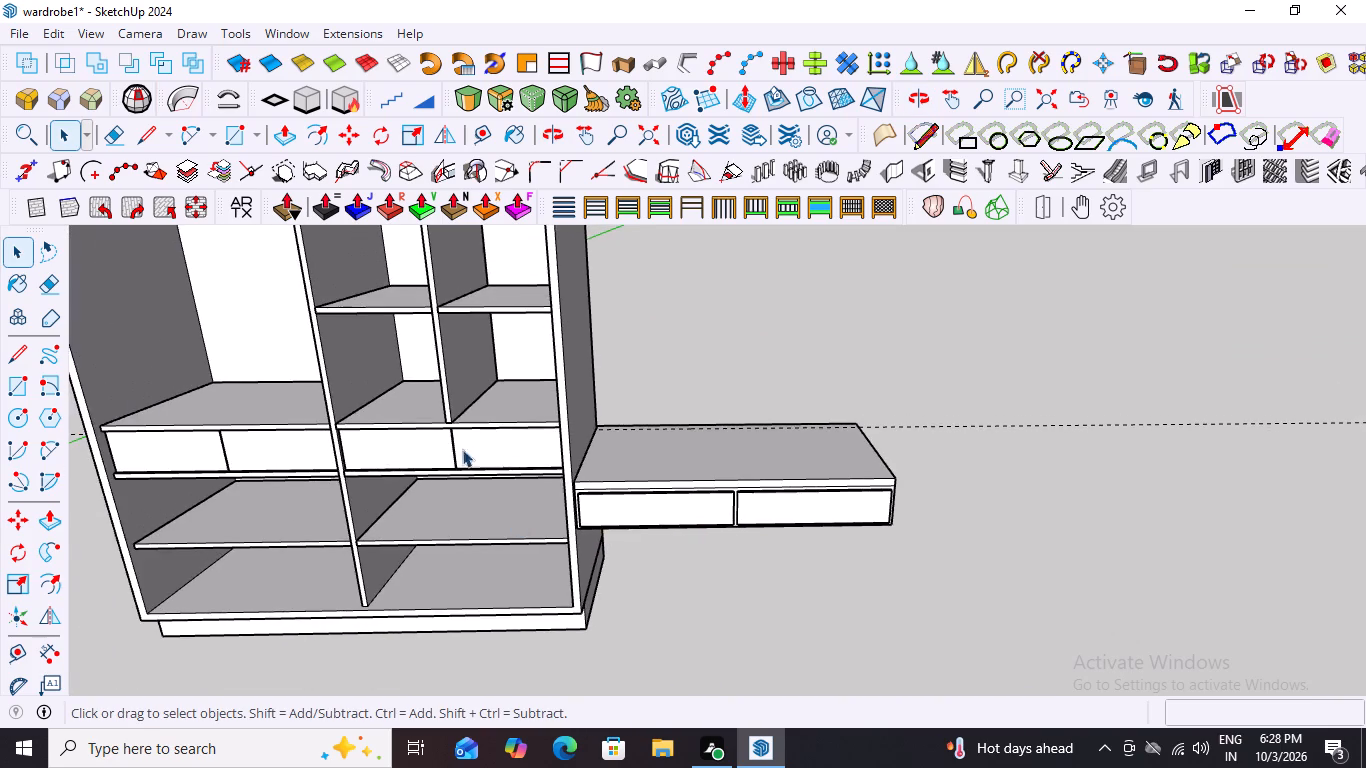
pyautogui.moveTo(462, 448); pyautogui.dragTo(504, 553, button='middle')
pyautogui.scroll(11, 374, 527)
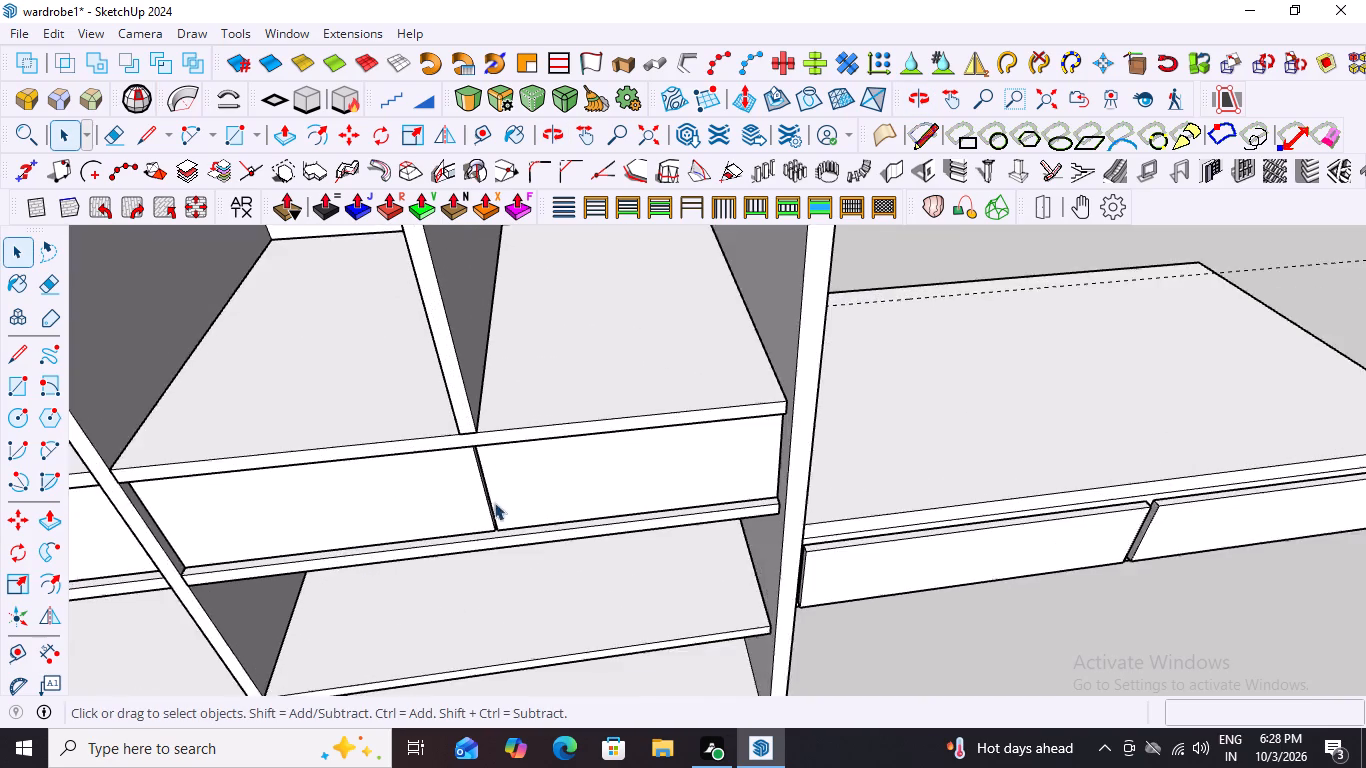
pyautogui.scroll(3, 494, 502)
pyautogui.scroll(-6, 526, 514)
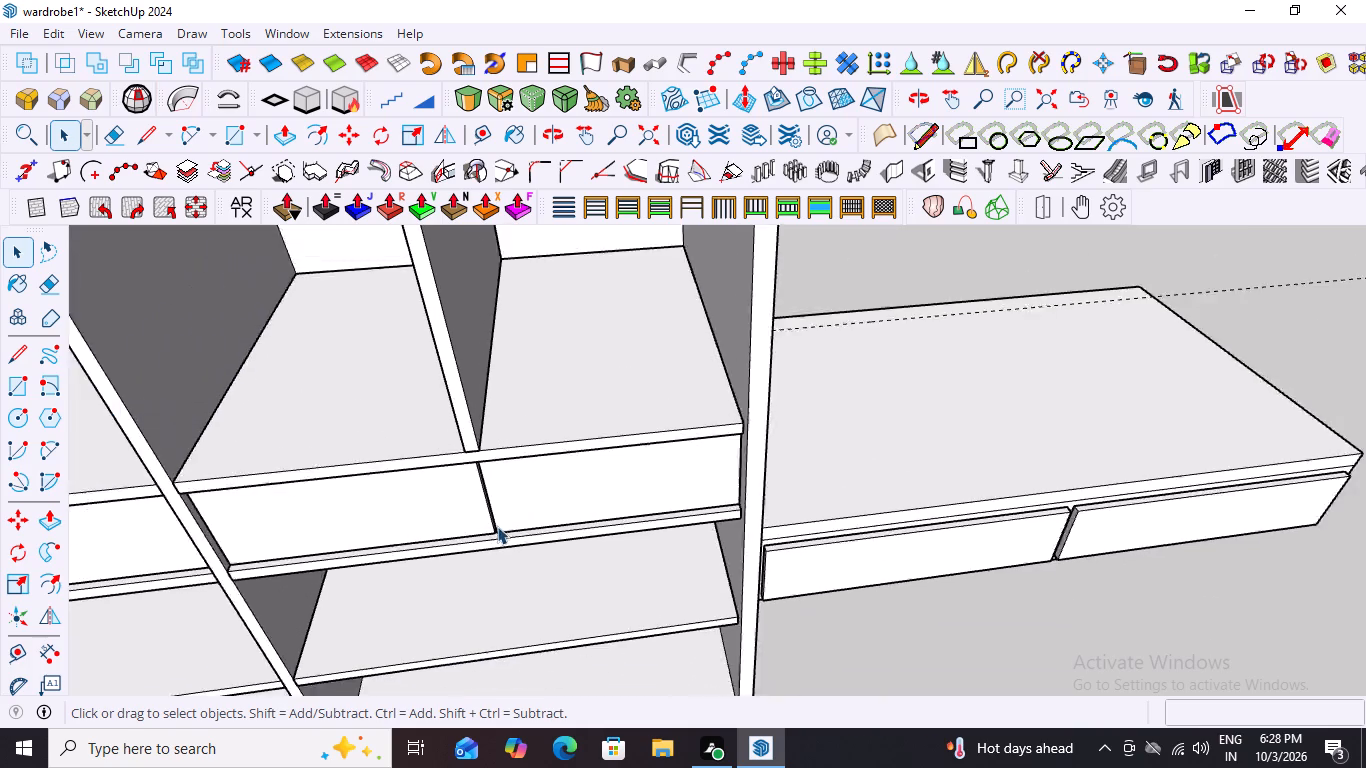
pyautogui.scroll(-4, 497, 526)
pyautogui.moveTo(488, 537); pyautogui.dragTo(542, 437, button='middle')
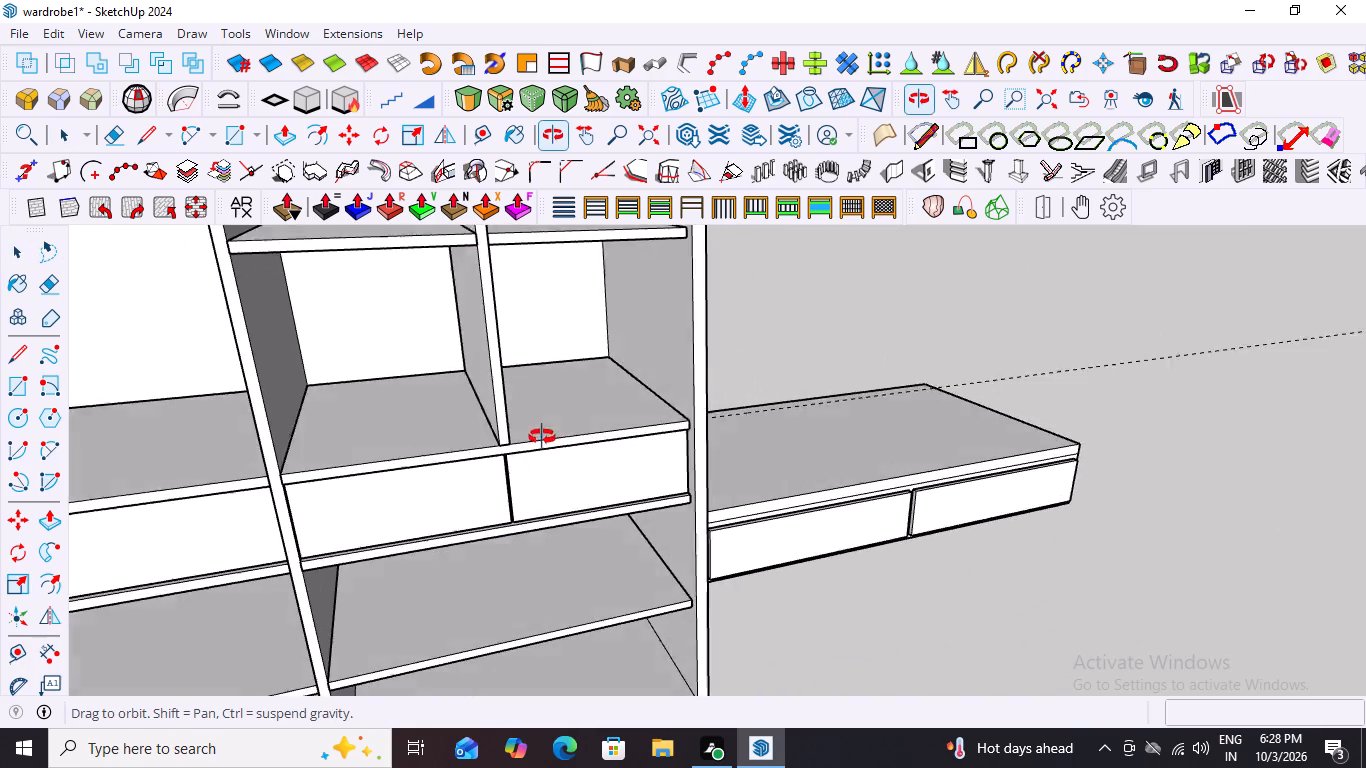
pyautogui.moveTo(542, 437); pyautogui.dragTo(512, 417, button='middle')
pyautogui.scroll(7, 506, 455)
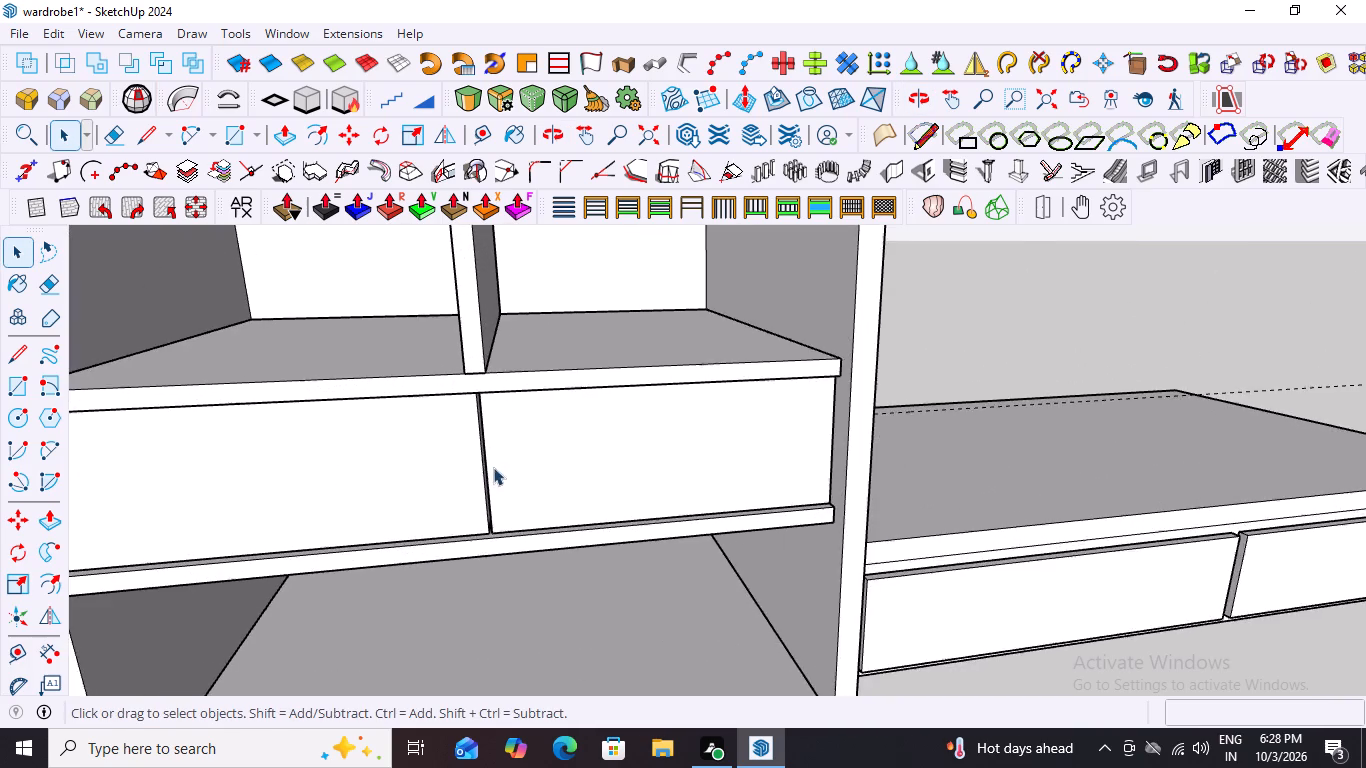
pyautogui.scroll(9, 458, 495)
pyautogui.scroll(-3, 573, 507)
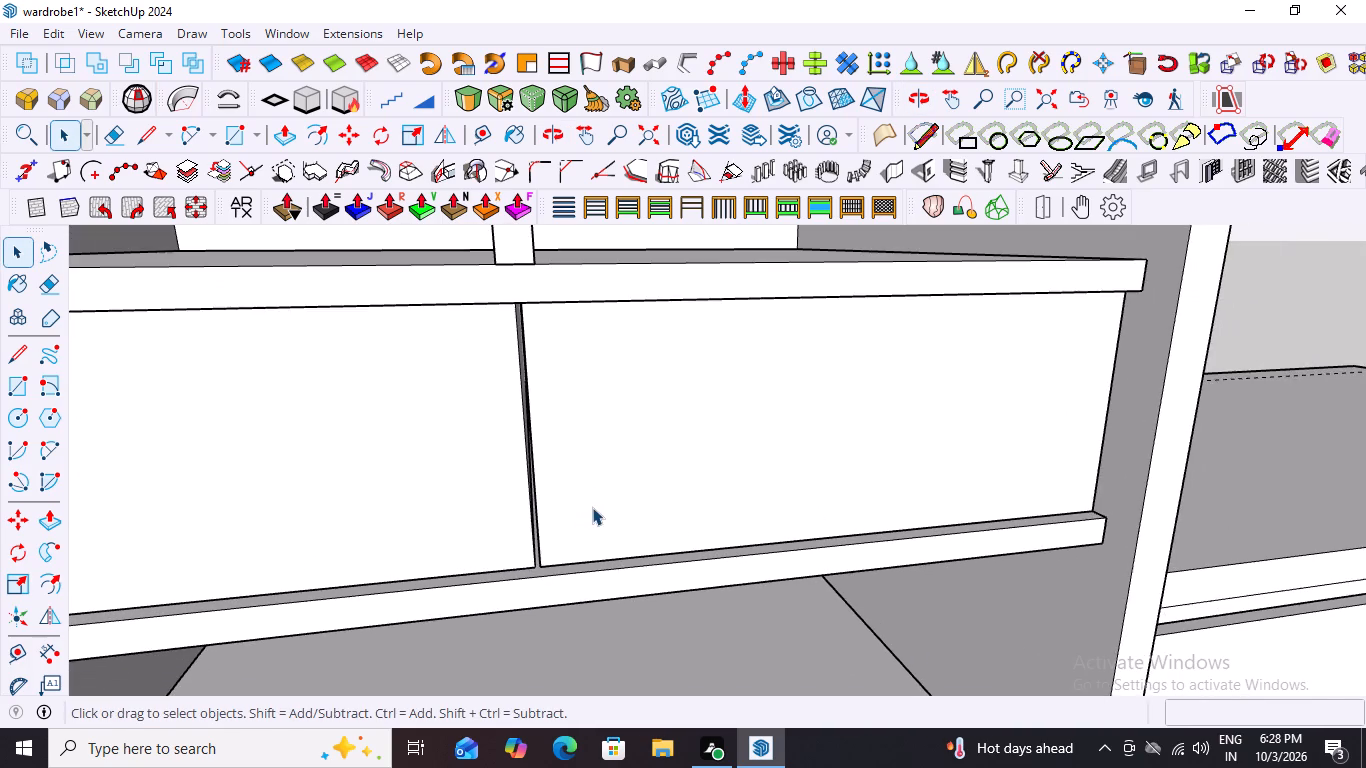
pyautogui.scroll(-3, 601, 506)
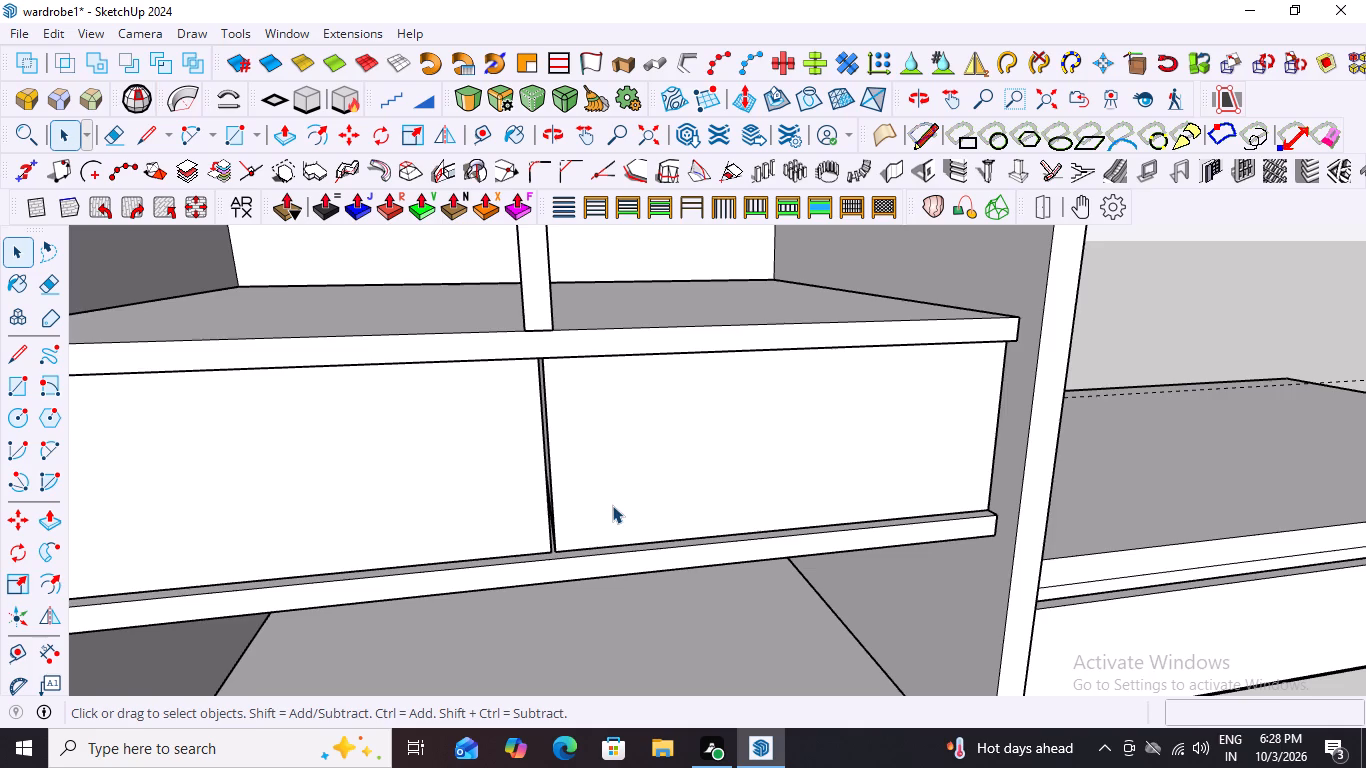
pyautogui.scroll(-10, 513, 492)
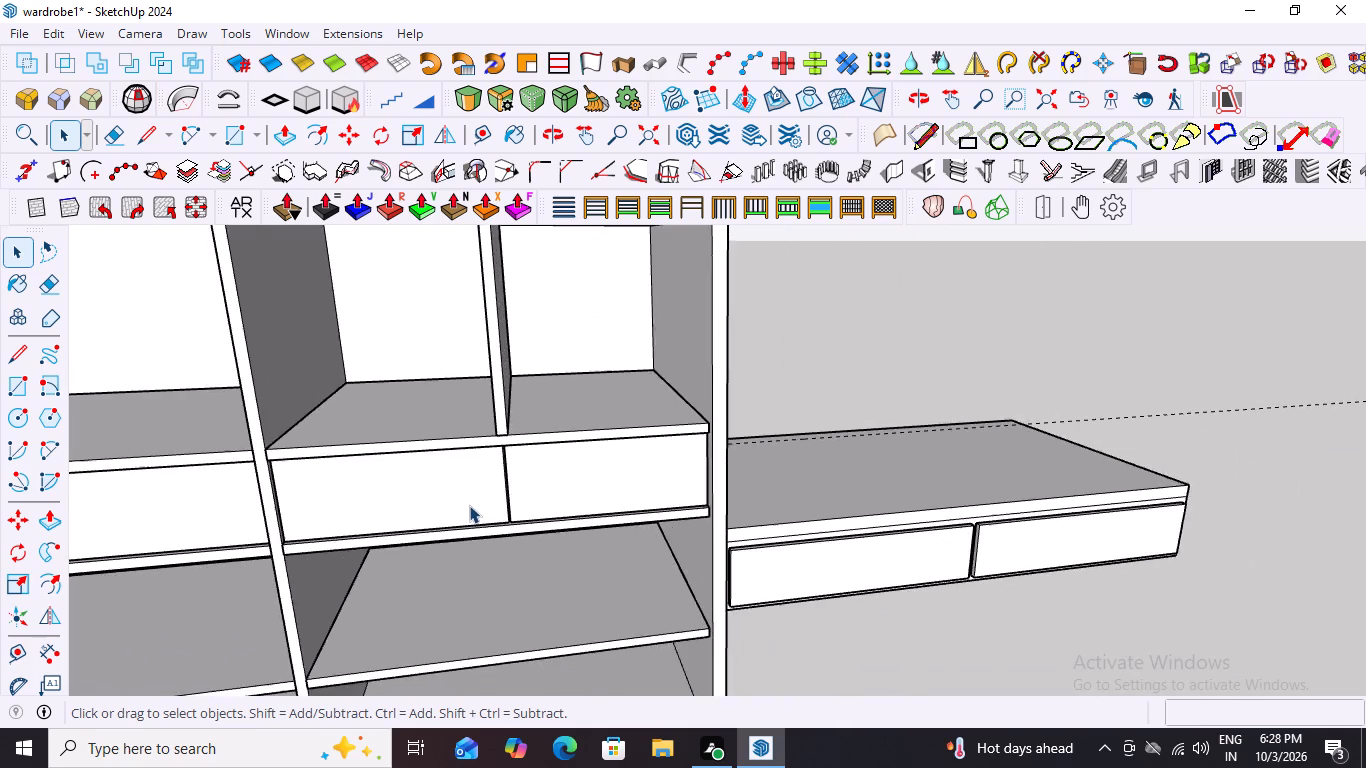
pyautogui.scroll(-3, 469, 505)
pyautogui.scroll(-3, 981, 638)
pyautogui.moveTo(912, 584); pyautogui.dragTo(766, 593, button='middle')
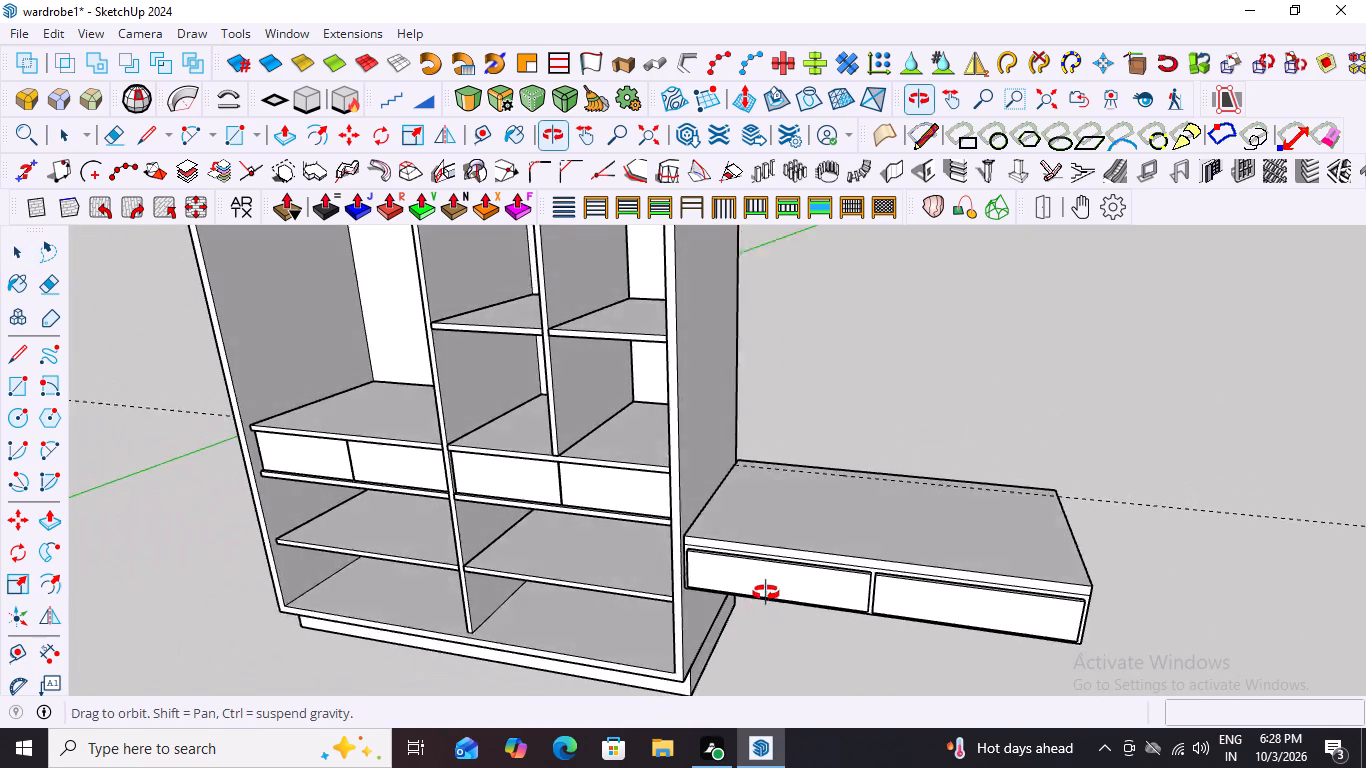
pyautogui.moveTo(766, 593); pyautogui.dragTo(925, 573, button='middle')
pyautogui.scroll(5, 508, 513)
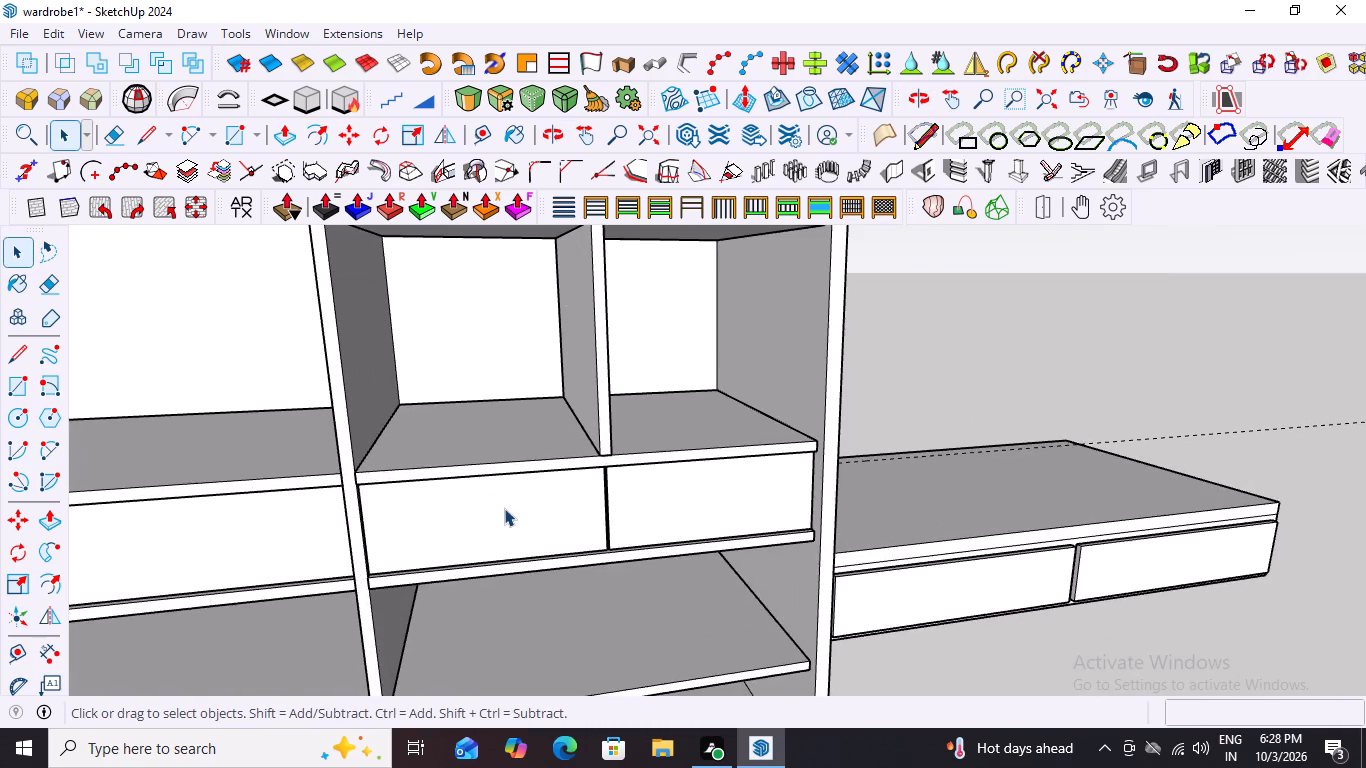
pyautogui.moveTo(504, 508); pyautogui.dragTo(478, 446, button='middle')
pyautogui.scroll(8, 351, 422)
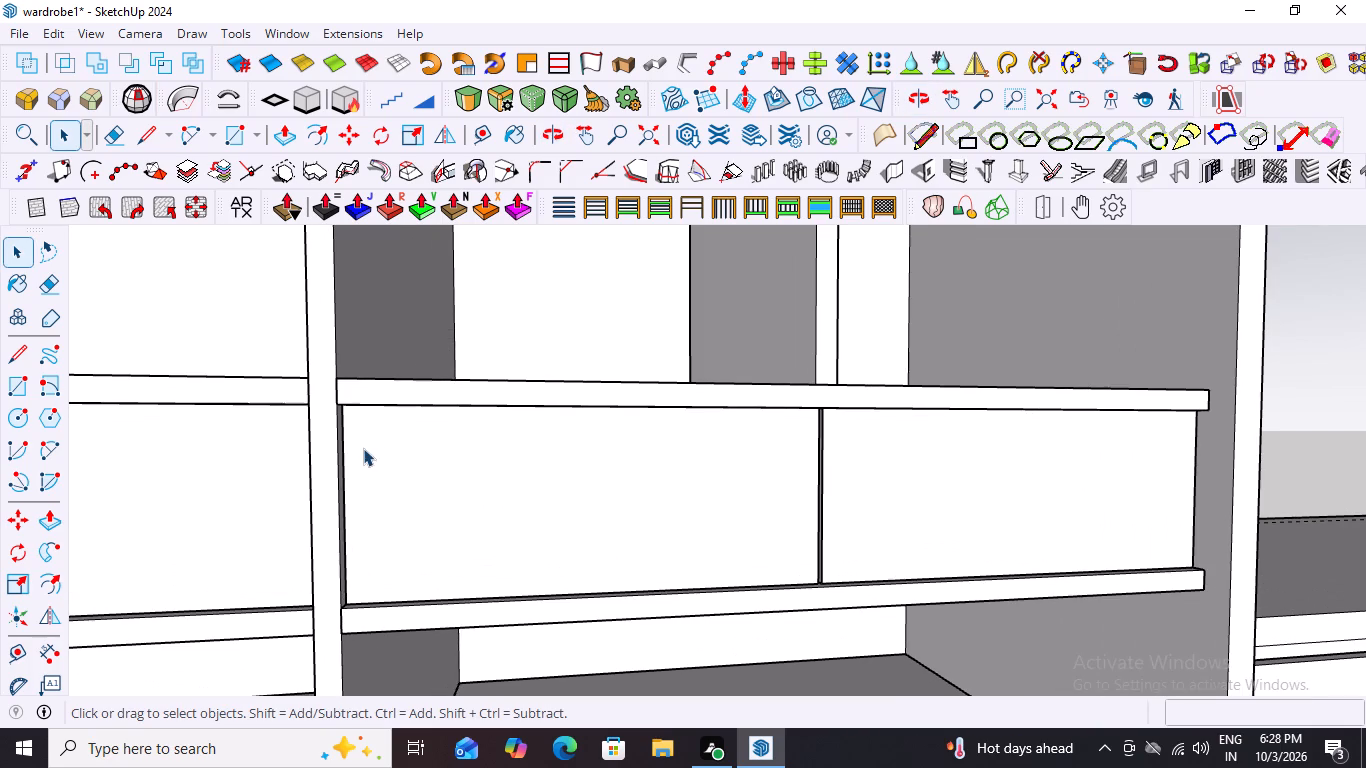
pyautogui.moveTo(491, 457); pyautogui.dragTo(497, 544, button='middle')
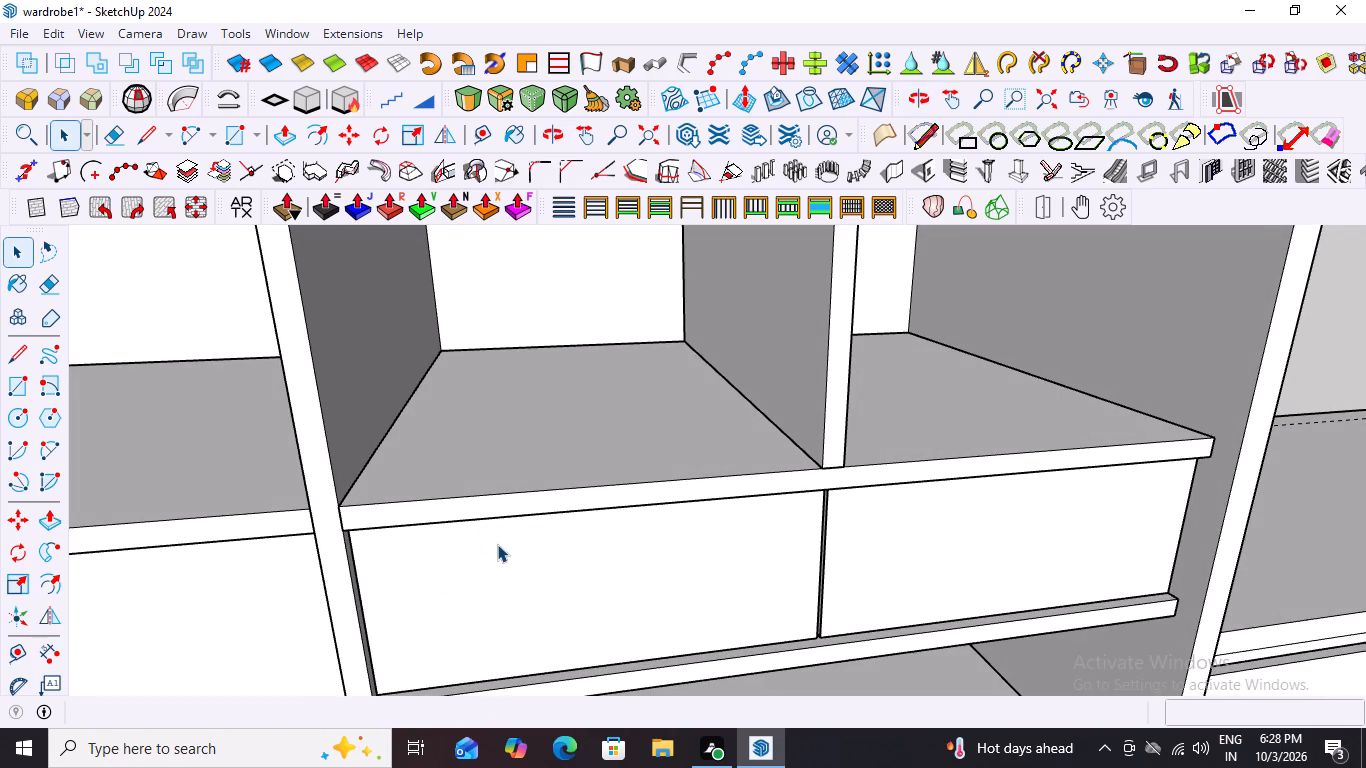
# Draw an 8" by about 1' 8" rectangle over the drawer compartment beside the full-height partition, in the wardrobe bay nearest the raised box.
pyautogui.press('r')
pyautogui.scroll(-6, 469, 500)
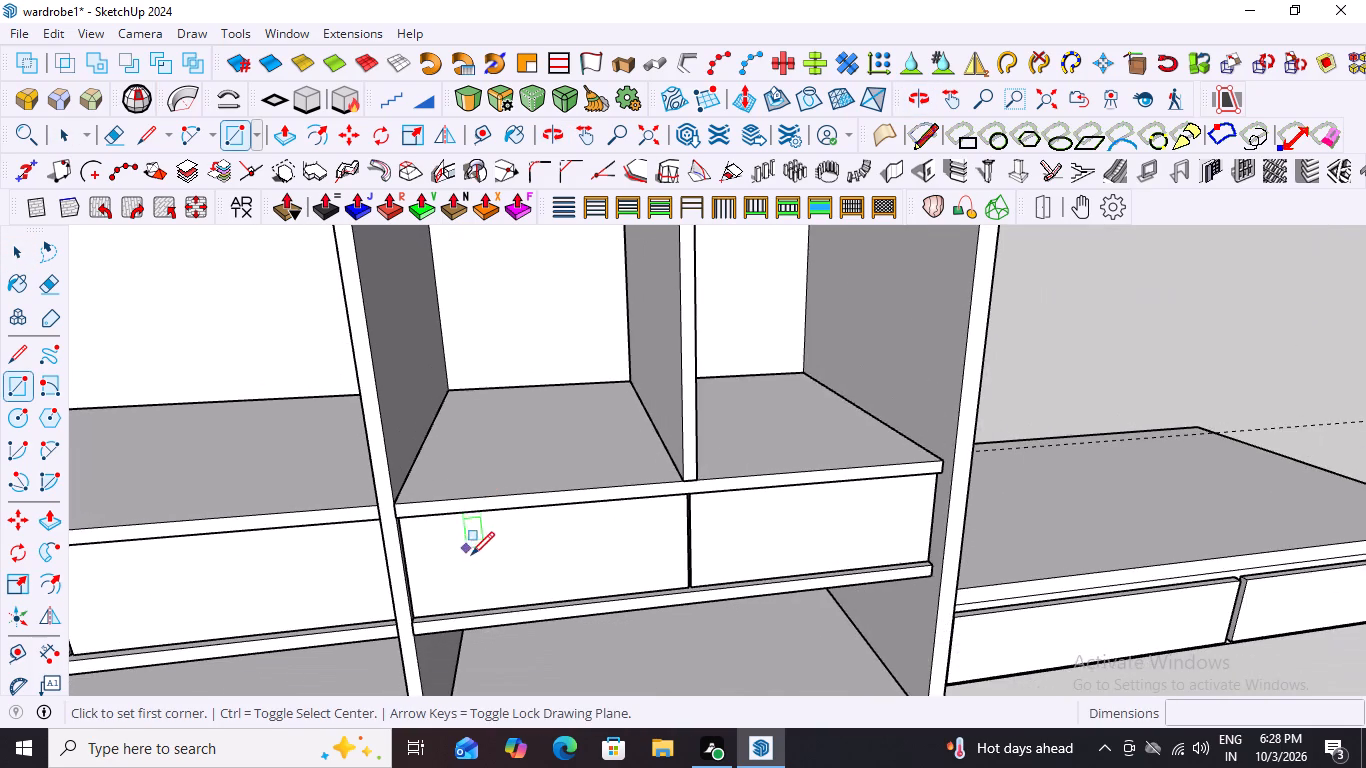
pyautogui.scroll(-3, 473, 560)
pyautogui.moveTo(498, 611); pyautogui.dragTo(507, 528, button='middle')
pyautogui.scroll(3, 436, 500)
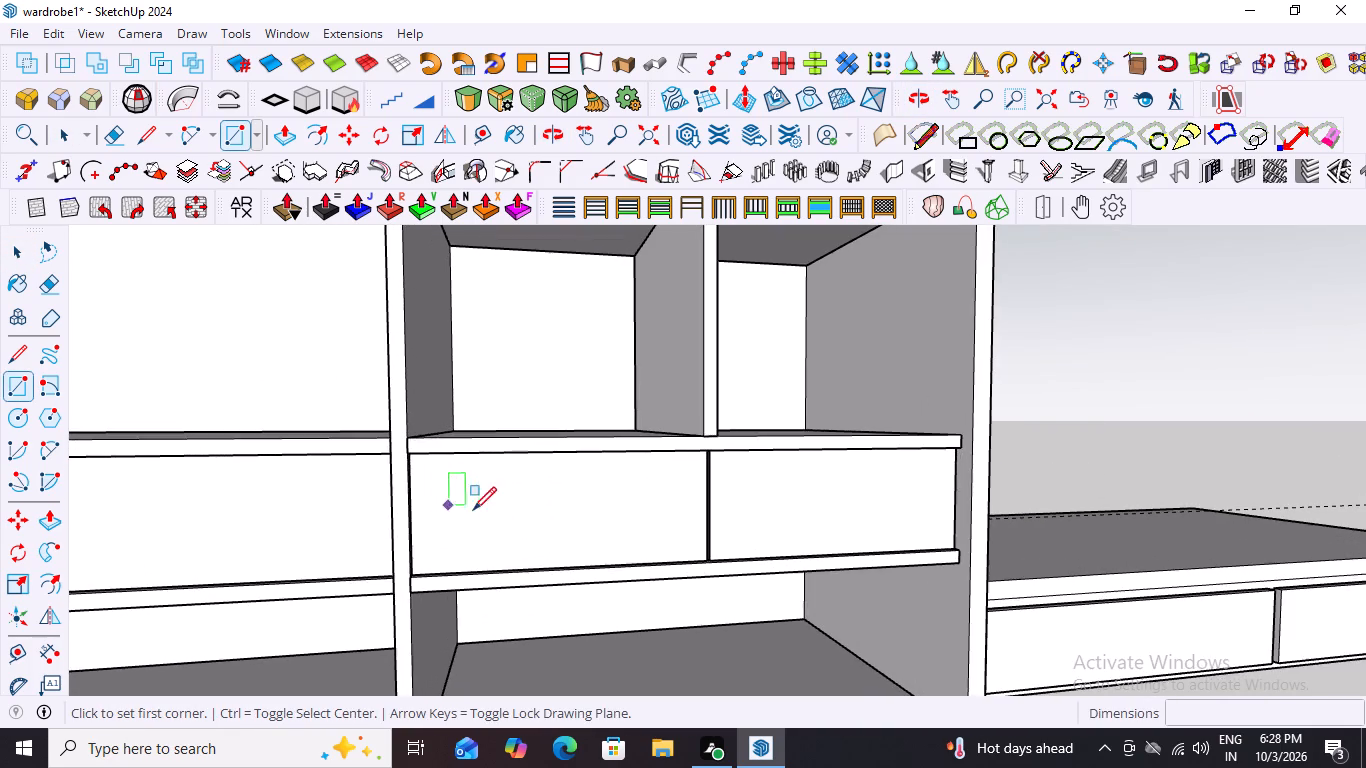
pyautogui.moveTo(456, 500); pyautogui.dragTo(412, 424, button='middle')
pyautogui.middleClick(438, 473)
pyautogui.scroll(2, 397, 407)
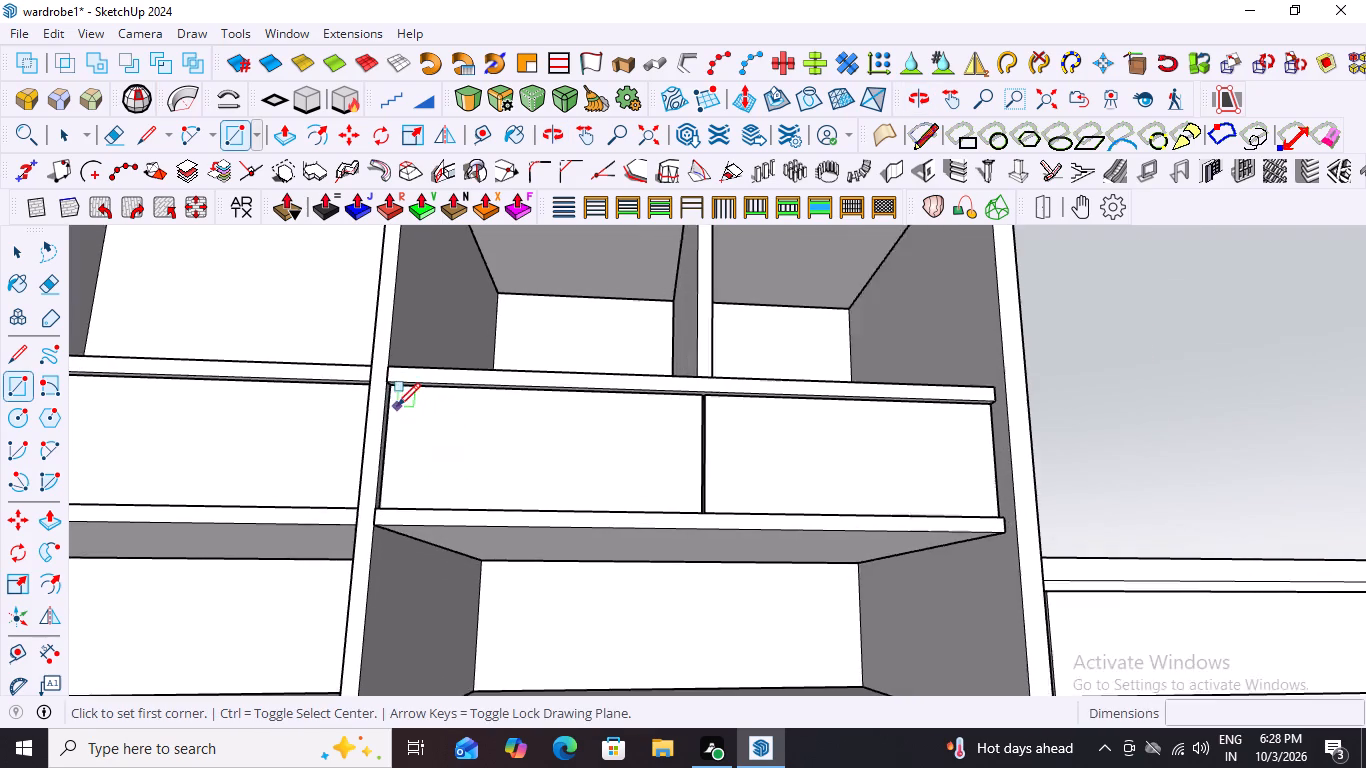
pyautogui.scroll(6, 397, 406)
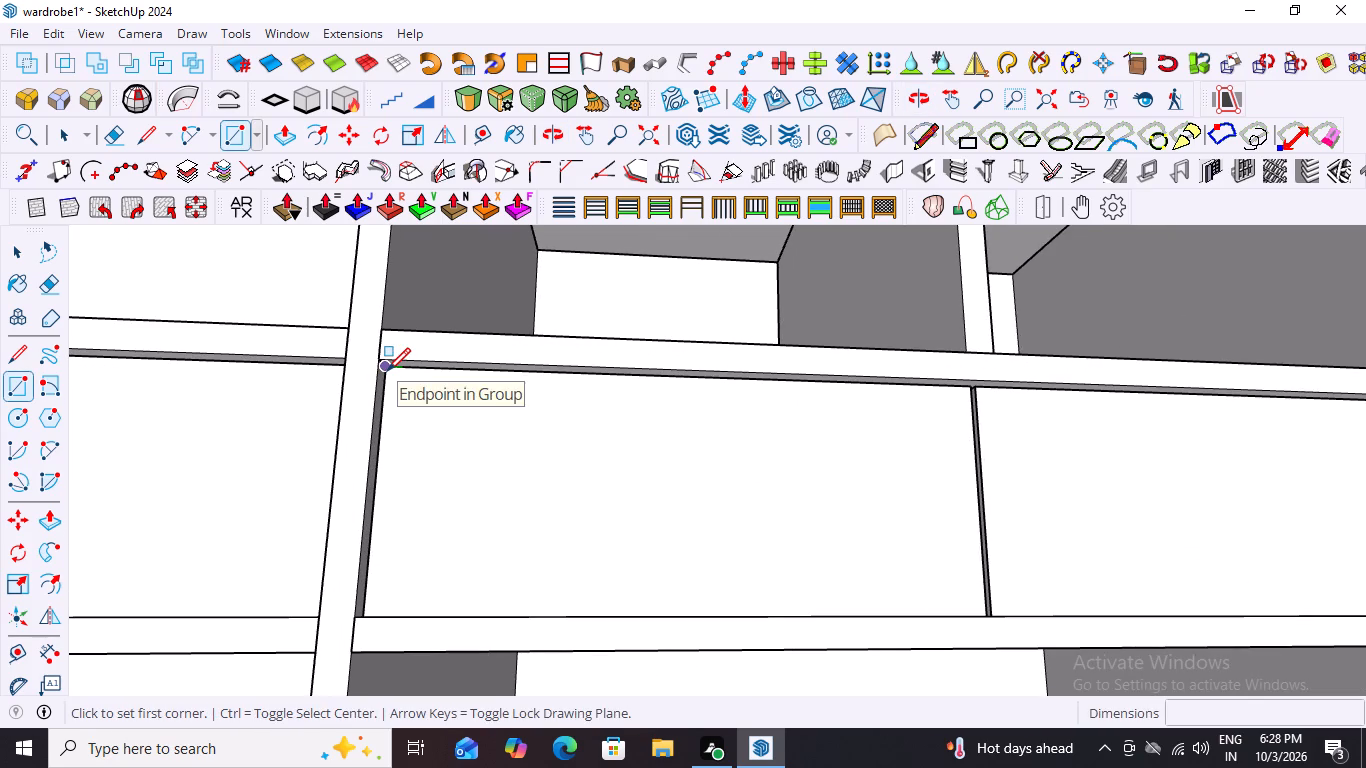
pyautogui.moveTo(387, 371); pyautogui.dragTo(387, 385)
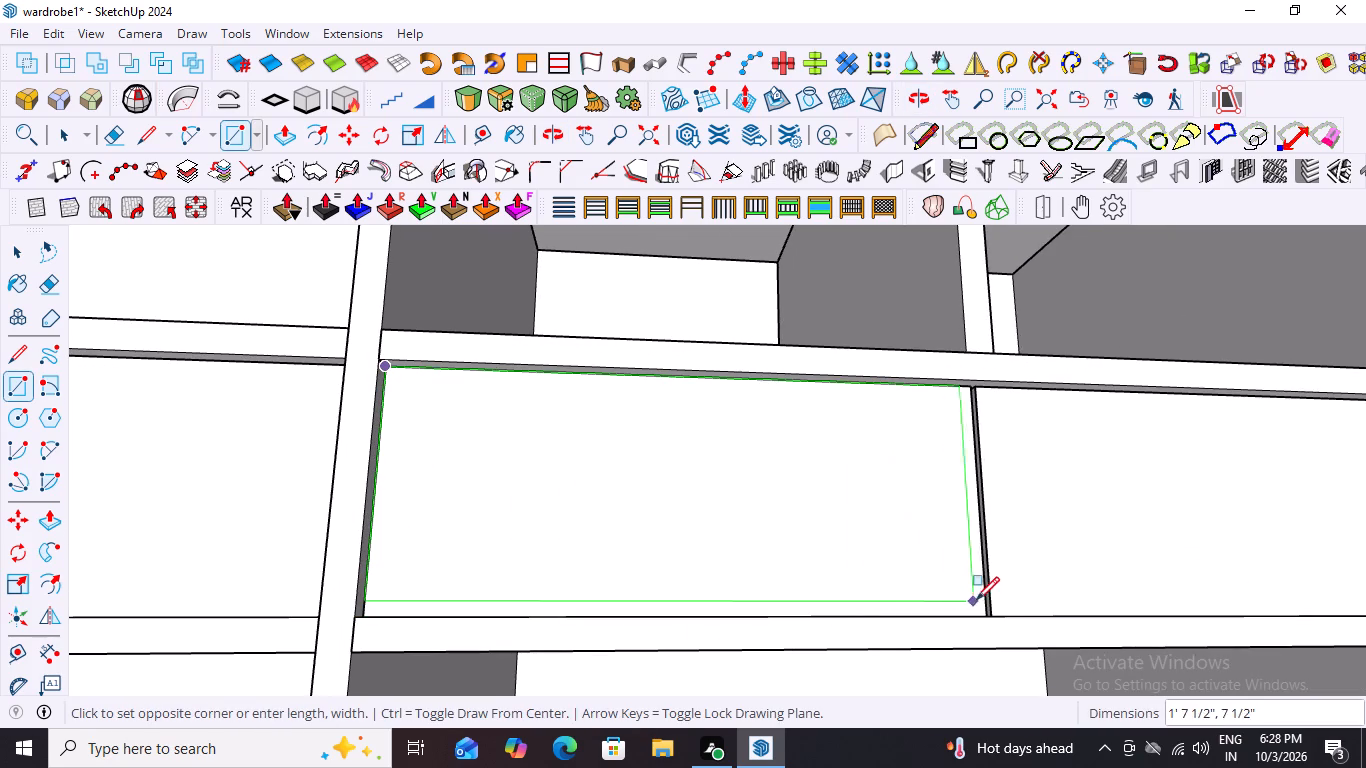
pyautogui.scroll(3, 978, 618)
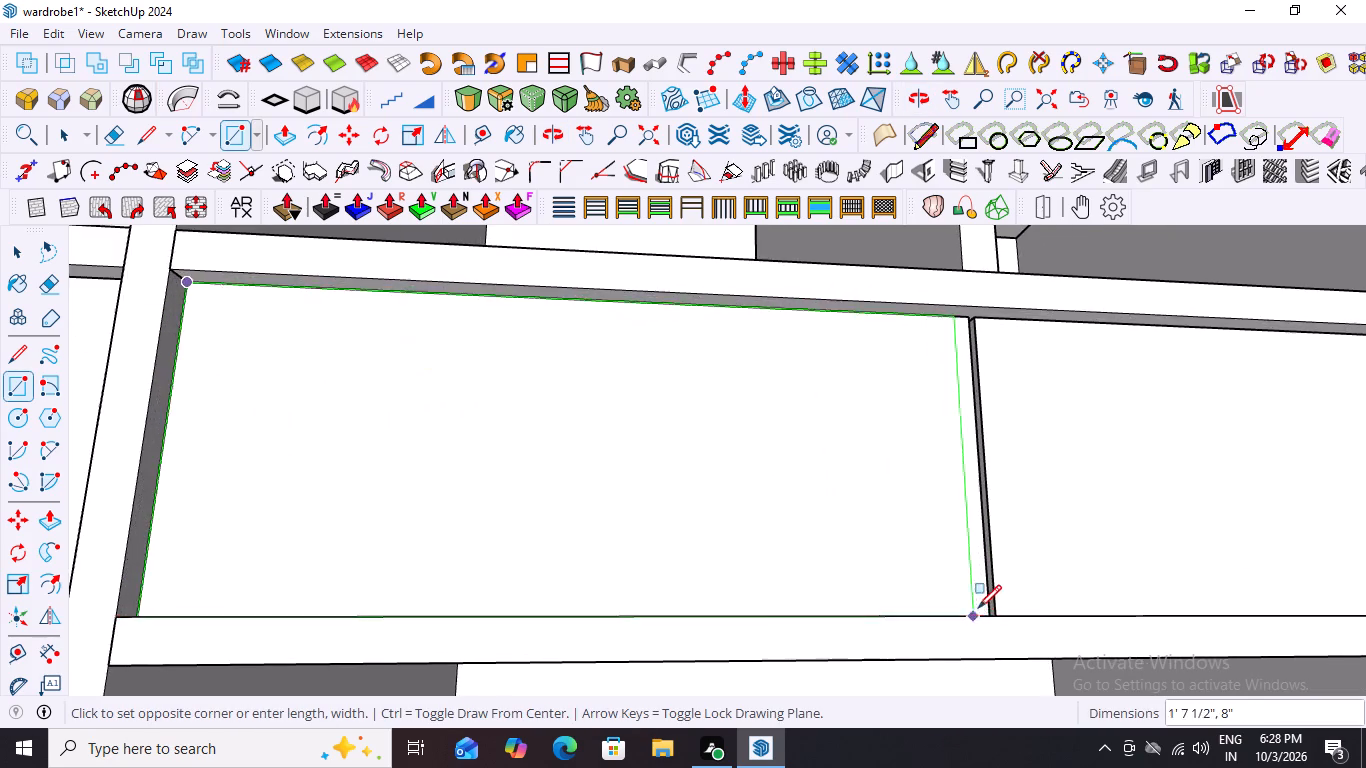
pyautogui.moveTo(978, 608); pyautogui.dragTo(978, 632, button='middle')
pyautogui.moveTo(983, 689); pyautogui.dragTo(985, 724, button='middle')
pyautogui.scroll(-10, 970, 640)
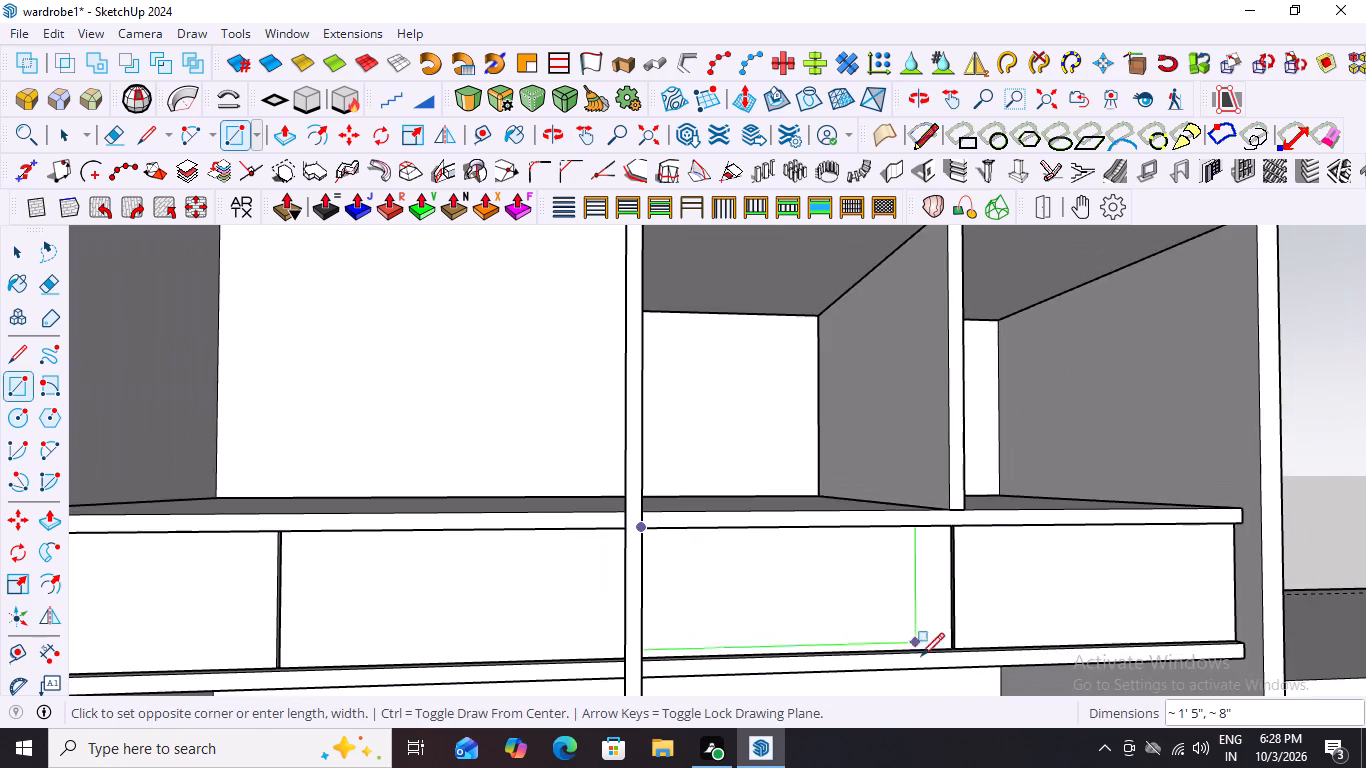
pyautogui.scroll(7, 938, 668)
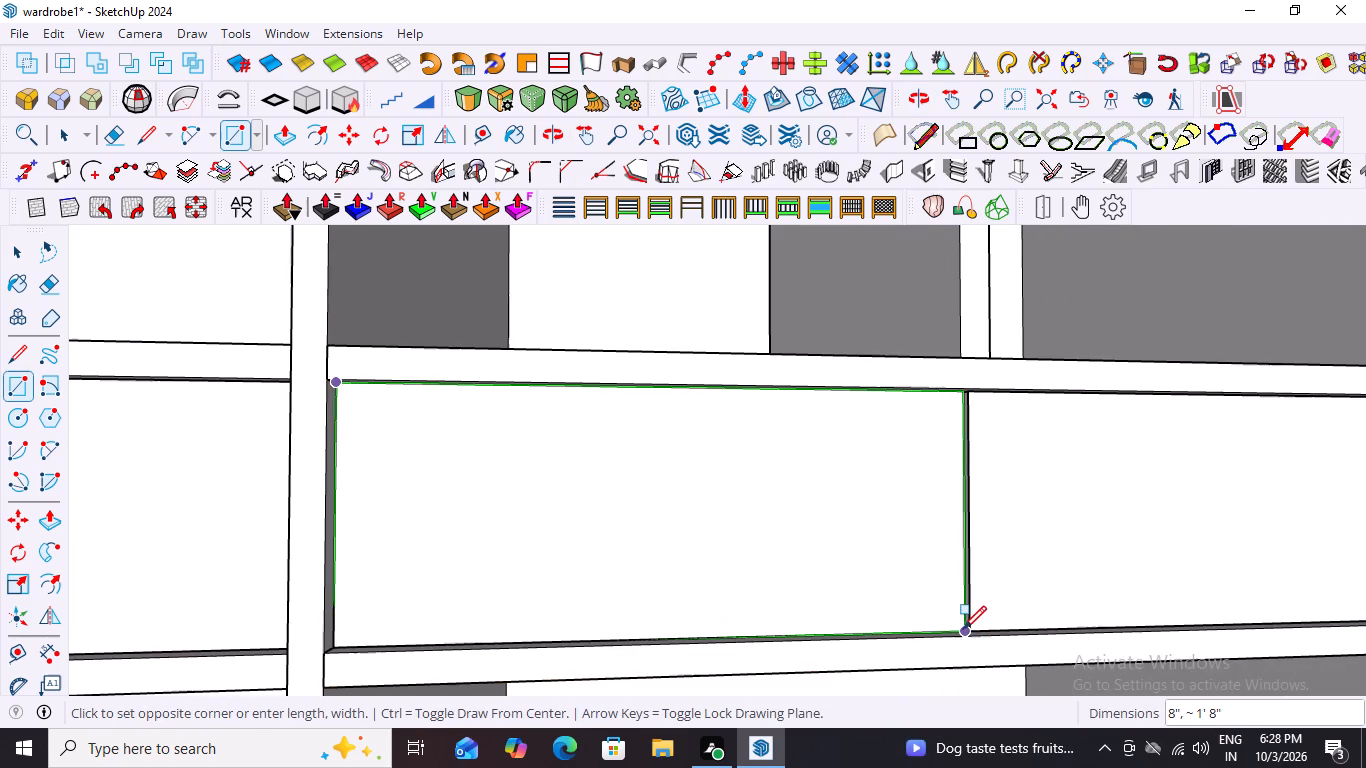
pyautogui.click(963, 630)
# Group the new rectangle's face and edges.
pyautogui.press('space')
pyautogui.doubleClick(779, 561)
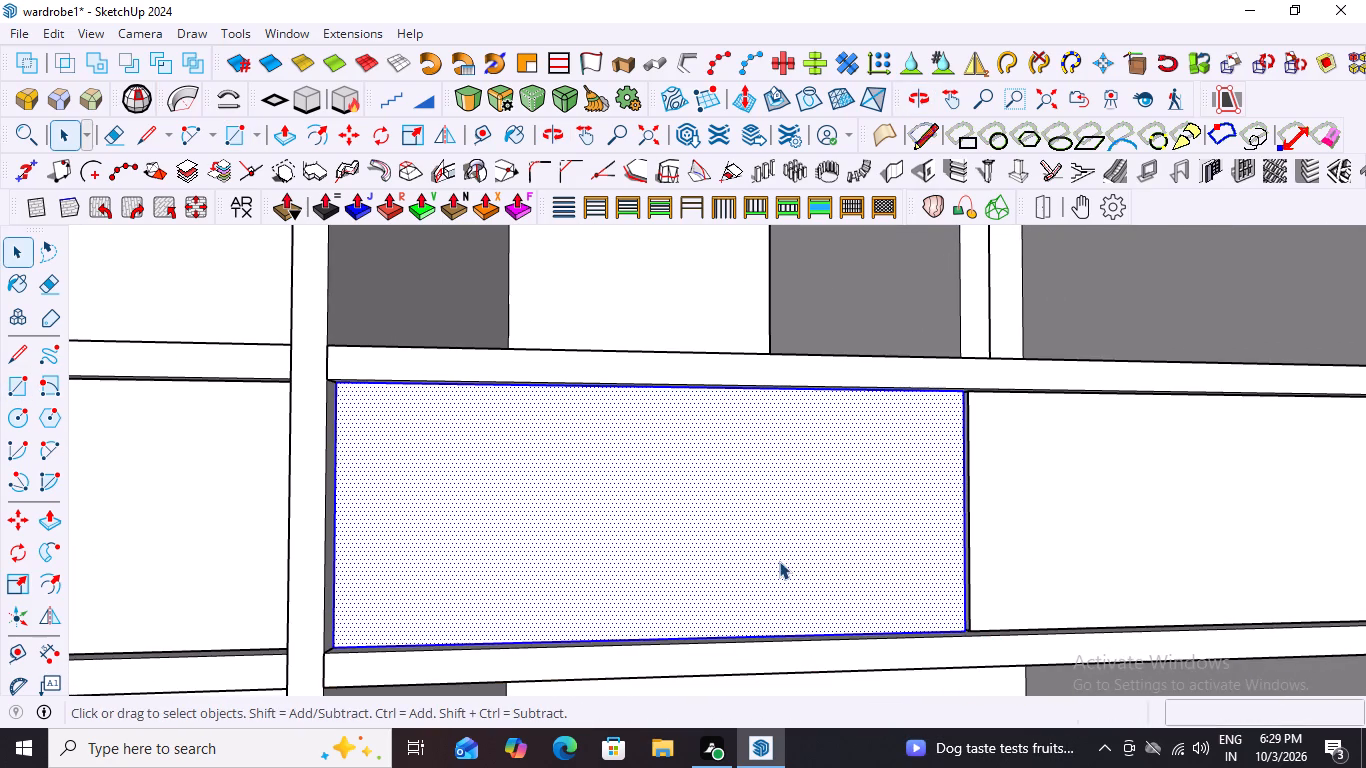
pyautogui.rightClick(779, 561)
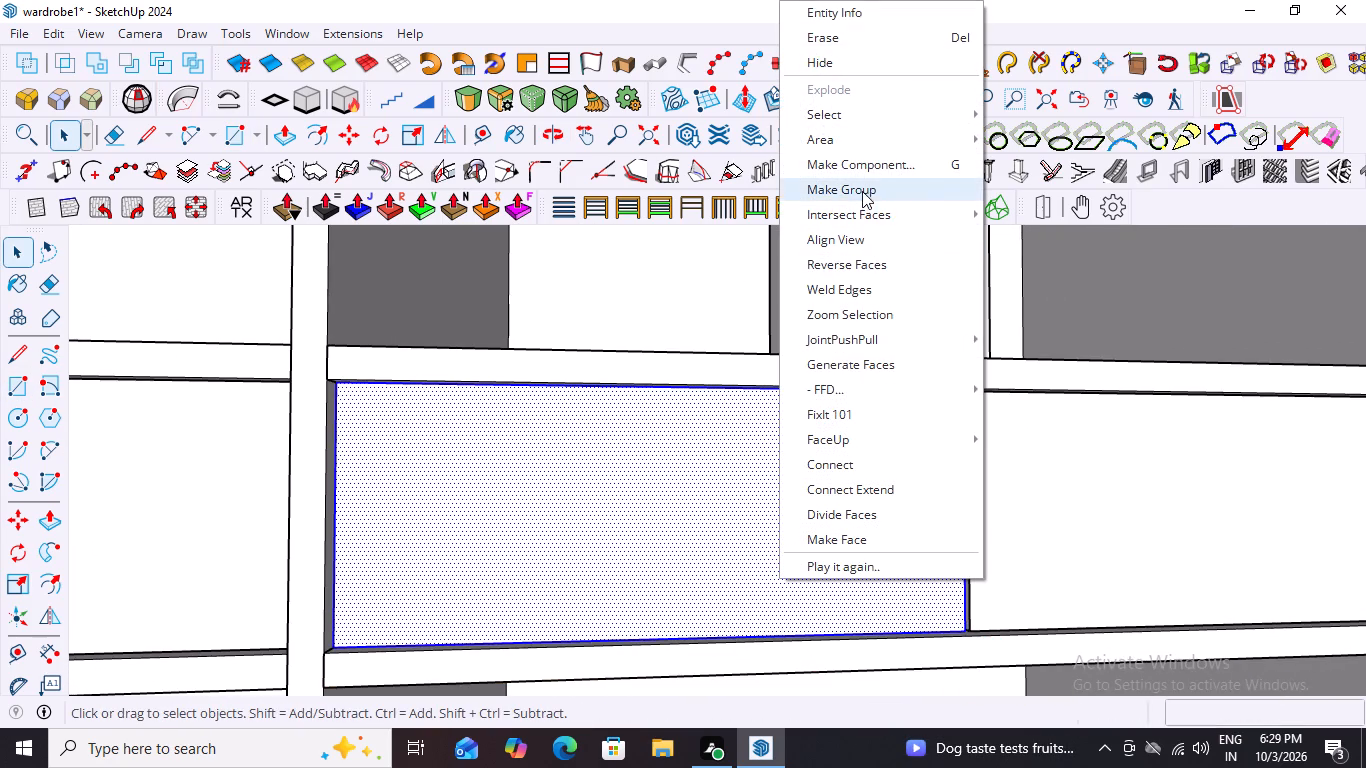
pyautogui.click(862, 191)
# Inside the new group, extrude the drawer front's face outward by 18 mm and exit the group.
pyautogui.doubleClick(734, 459)
pyautogui.click(736, 481)
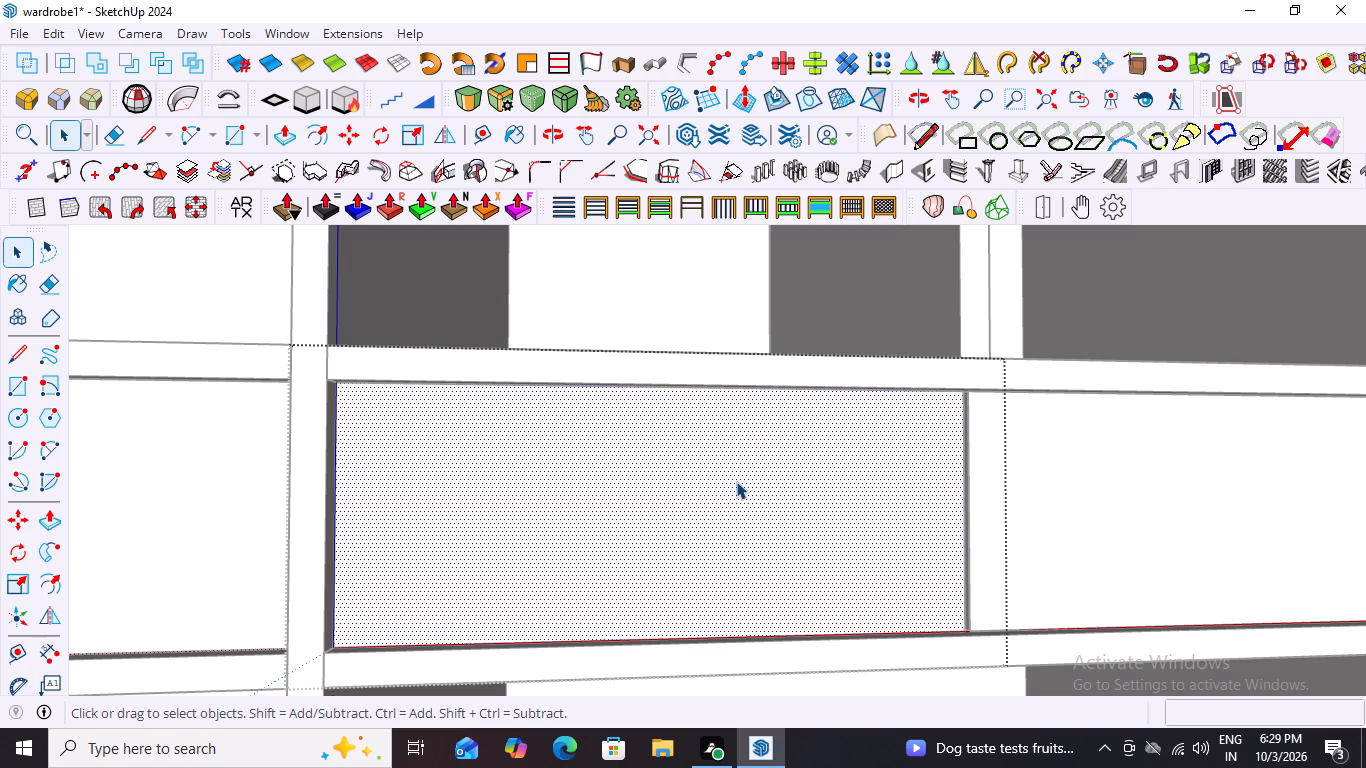
pyautogui.press('p')
pyautogui.click(736, 481)
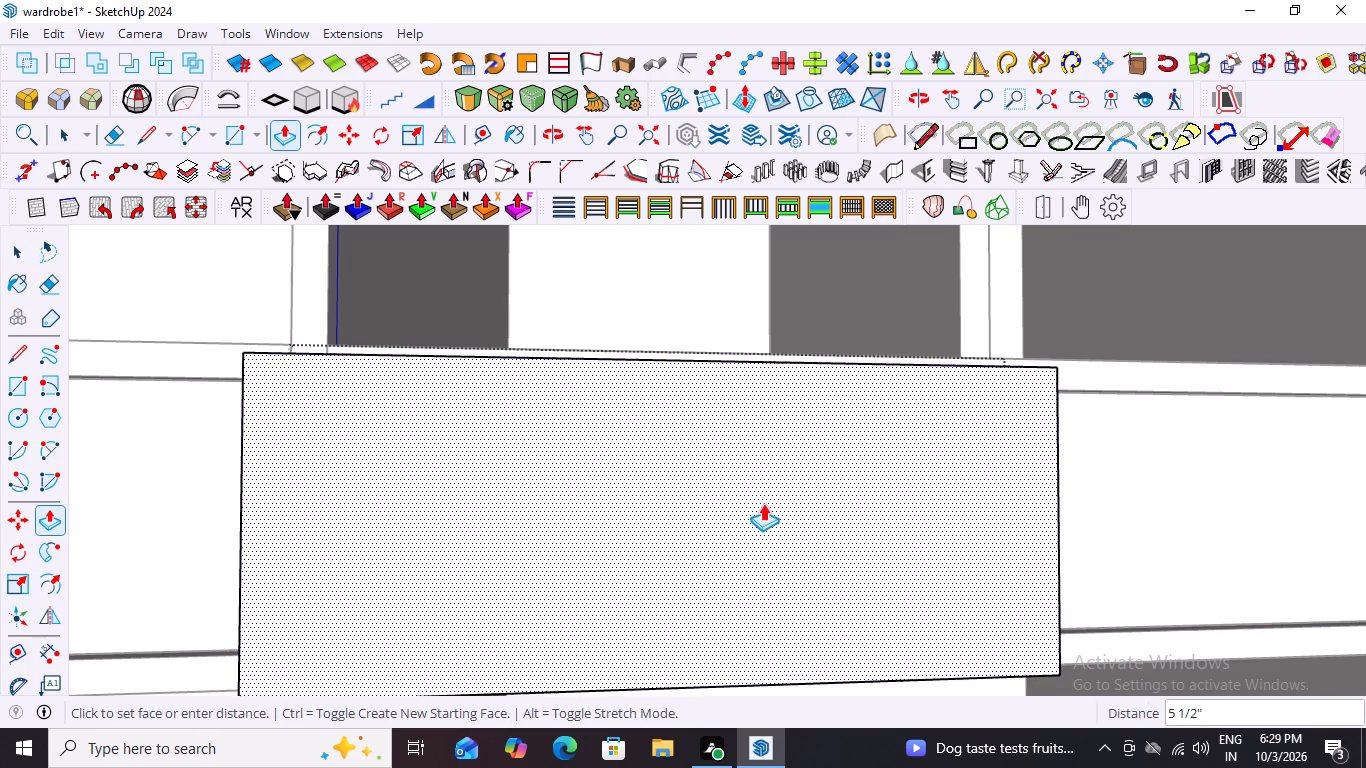
pyautogui.write('18mm')
pyautogui.press('Return')
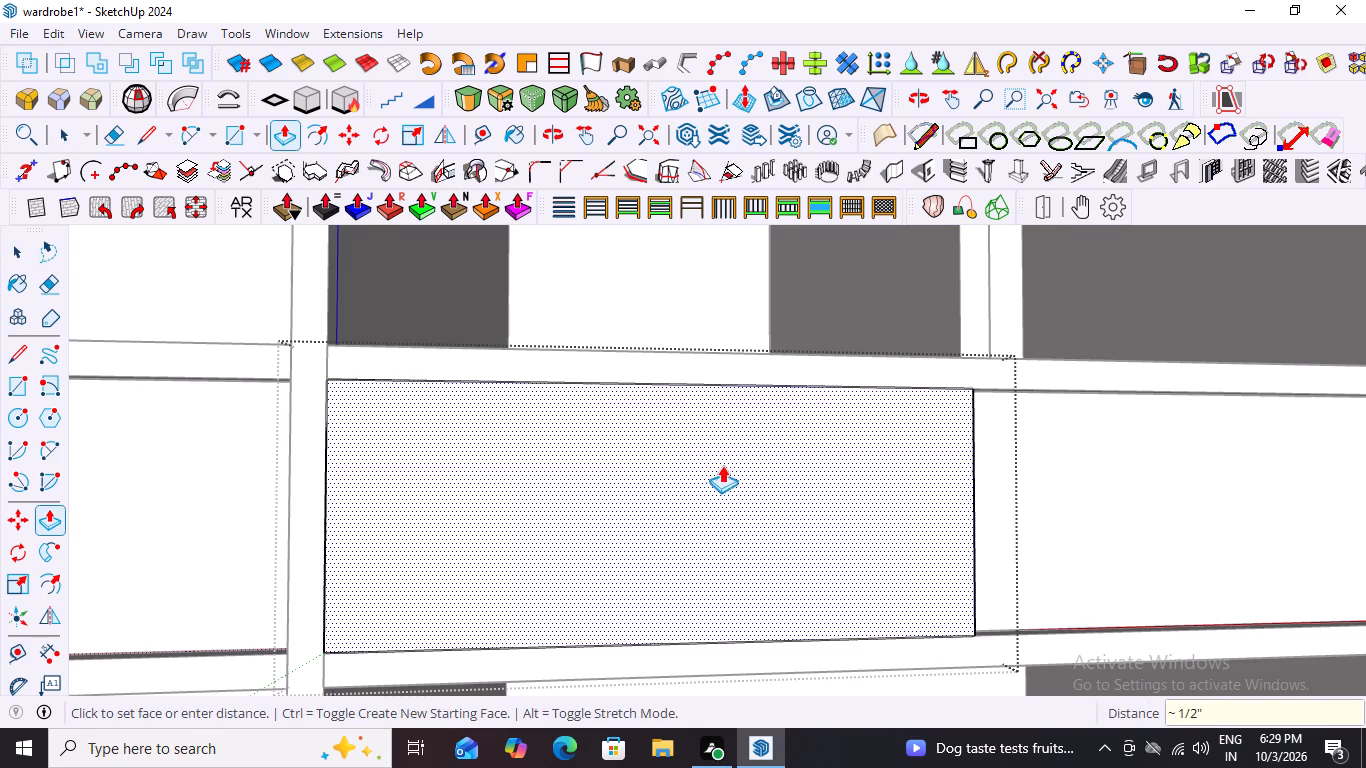
pyautogui.scroll(-8, 722, 465)
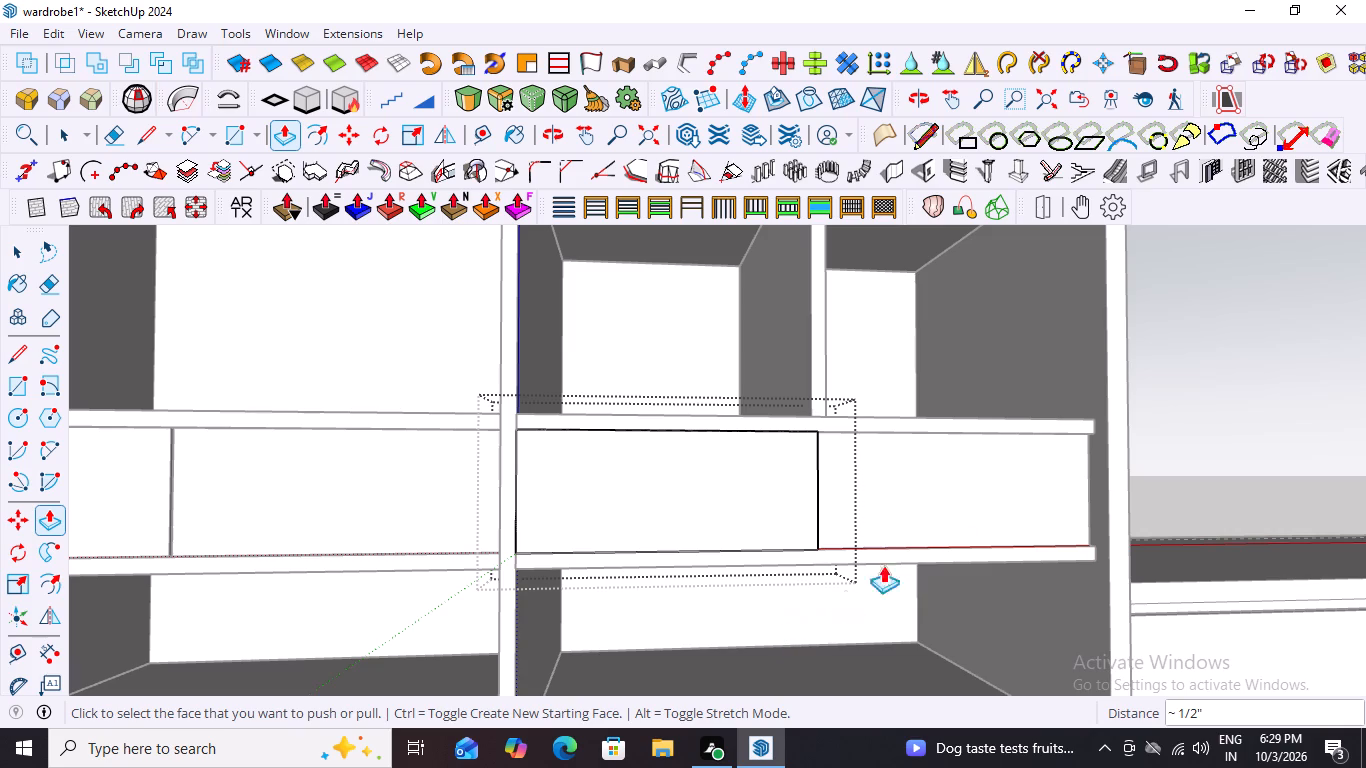
pyautogui.press('space')
pyautogui.click(1167, 360)
# Examine the new drawer front's free edge and its fit against the divider and the shelves above and below.
pyautogui.moveTo(783, 500); pyautogui.dragTo(702, 659, button='middle')
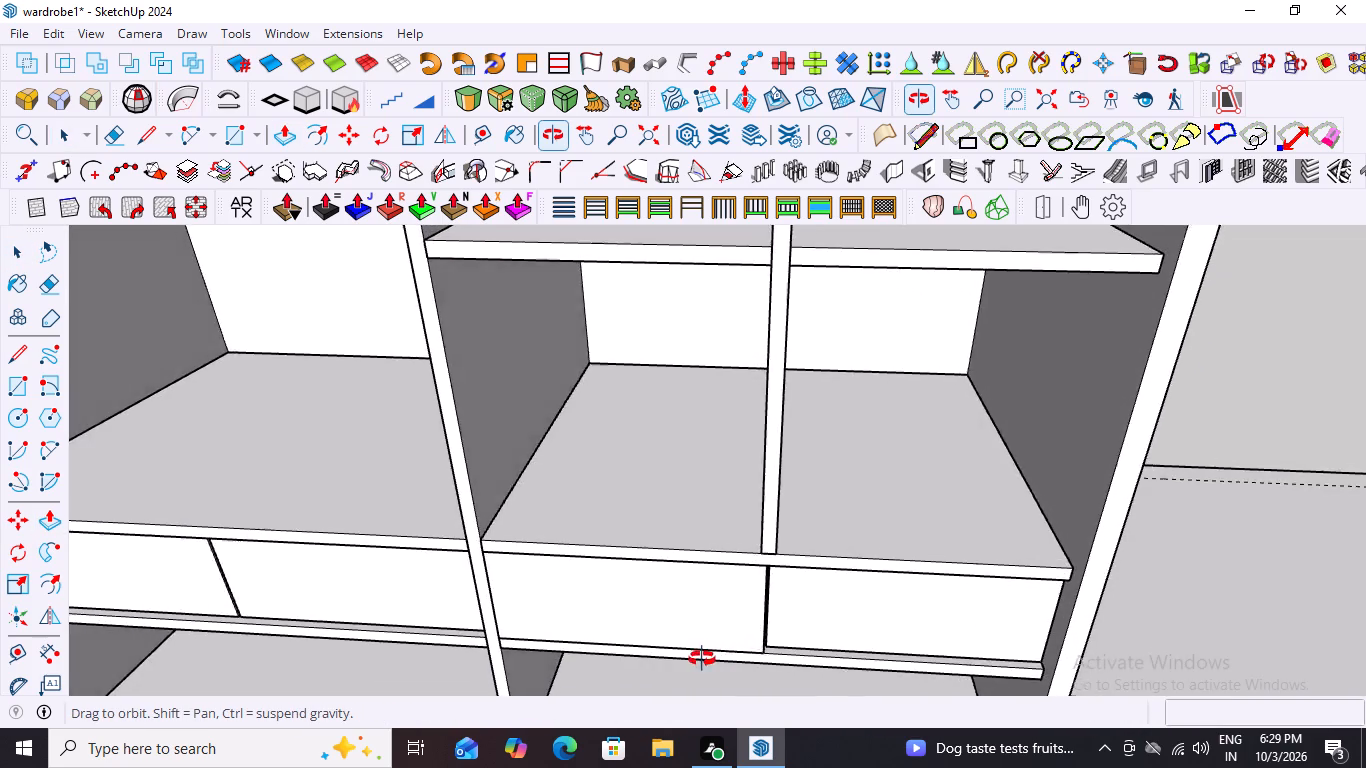
pyautogui.moveTo(702, 659); pyautogui.dragTo(625, 640, button='middle')
pyautogui.scroll(10, 672, 663)
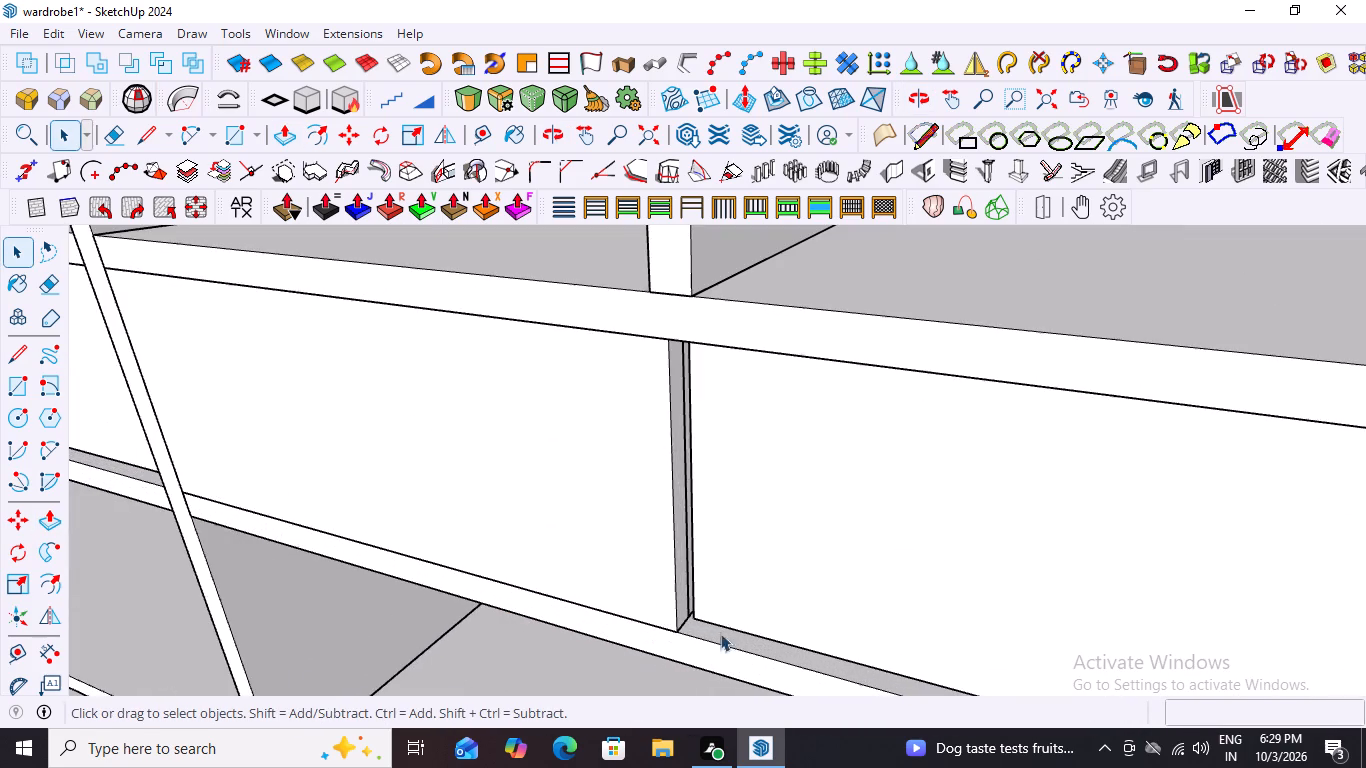
pyautogui.moveTo(728, 625); pyautogui.dragTo(676, 569, button='middle')
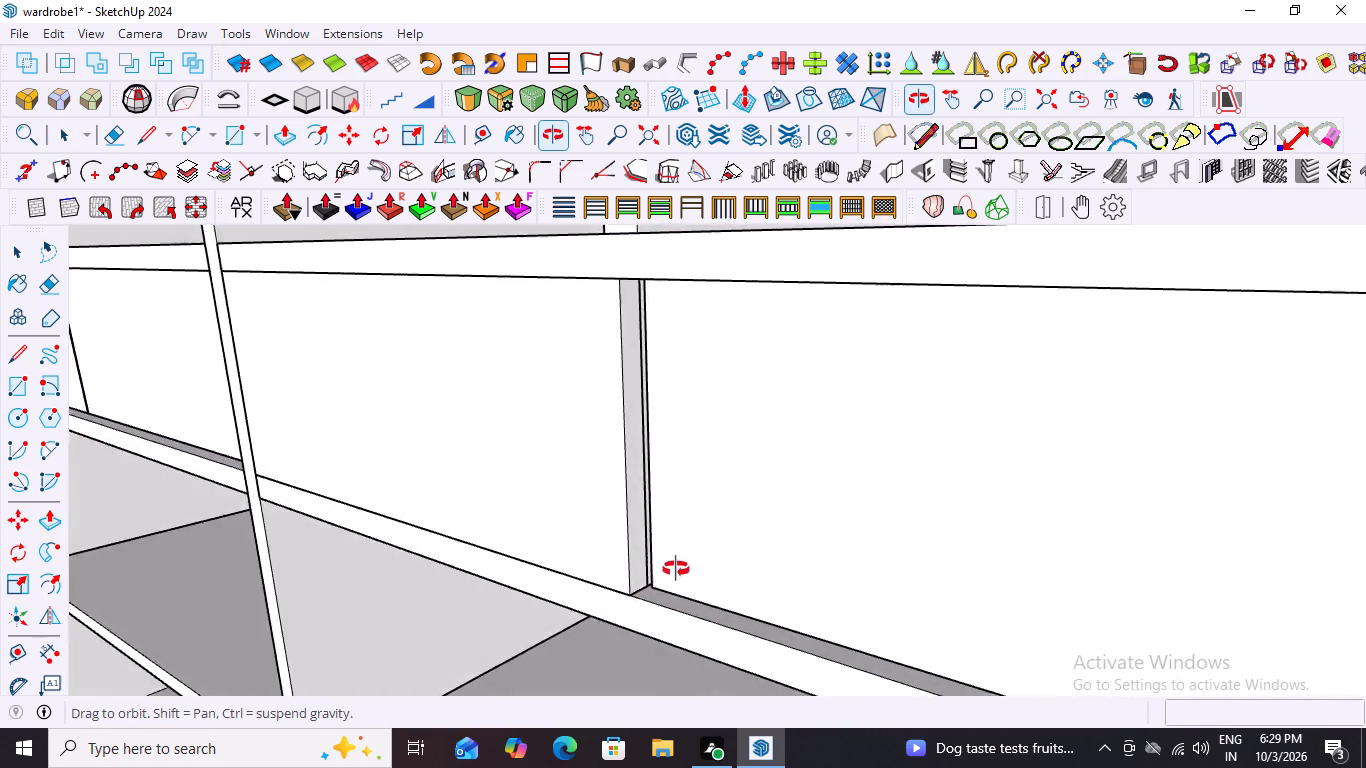
pyautogui.moveTo(676, 569); pyautogui.dragTo(863, 618, button='middle')
pyautogui.scroll(-6, 863, 618)
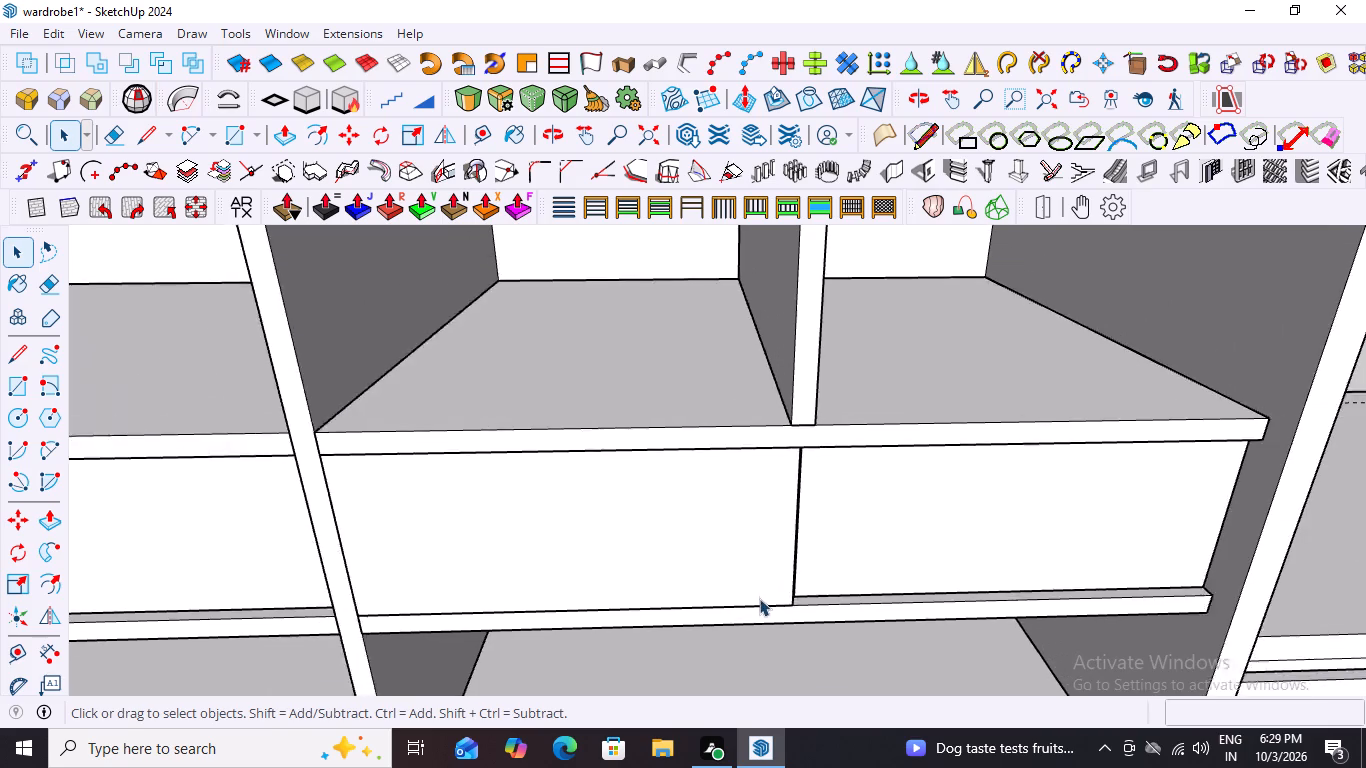
pyautogui.scroll(-3, 759, 598)
pyautogui.scroll(-1, 933, 656)
pyautogui.moveTo(834, 614); pyautogui.dragTo(681, 610, button='middle')
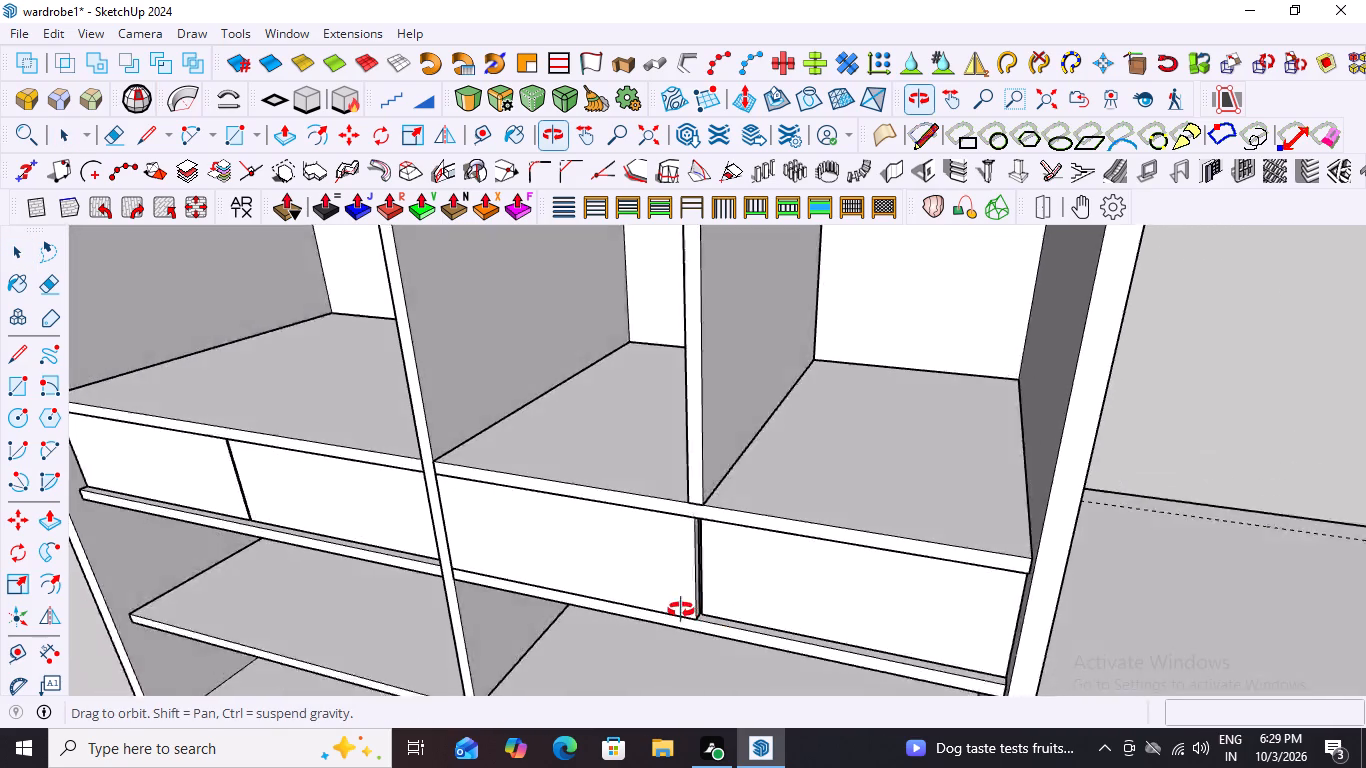
# Examine the drawer row from both sides, comparing the new front with the uncovered compartments.
pyautogui.moveTo(681, 610); pyautogui.dragTo(957, 510, button='middle')
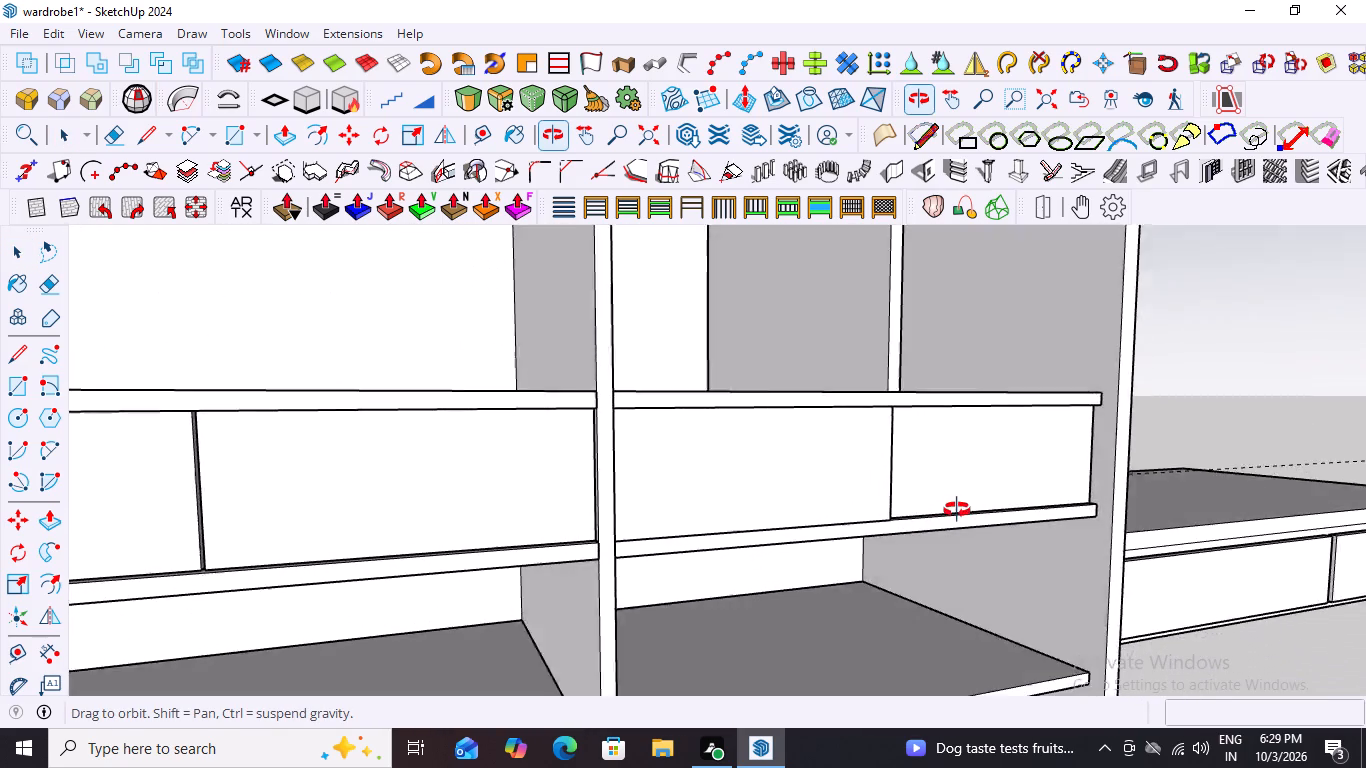
pyautogui.moveTo(957, 510); pyautogui.dragTo(789, 528, button='middle')
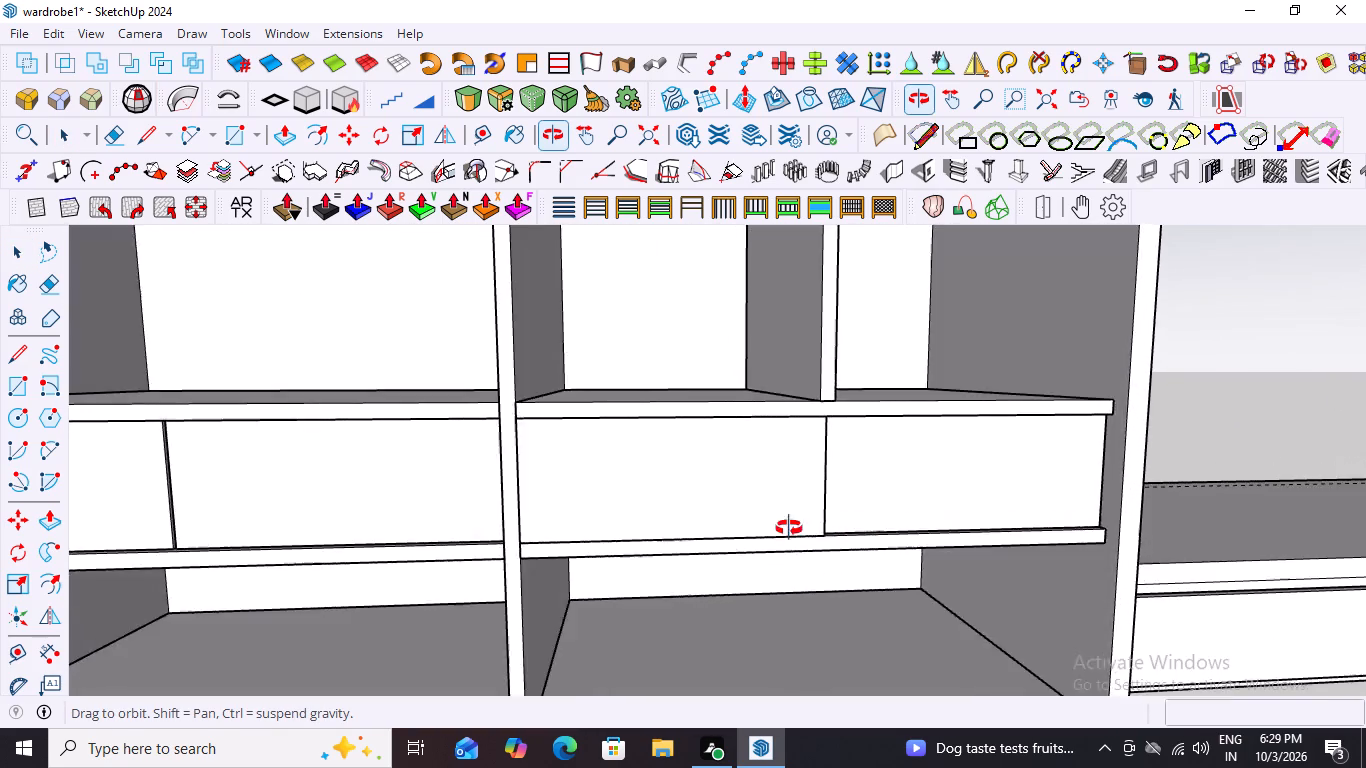
pyautogui.moveTo(789, 528); pyautogui.dragTo(721, 585, button='middle')
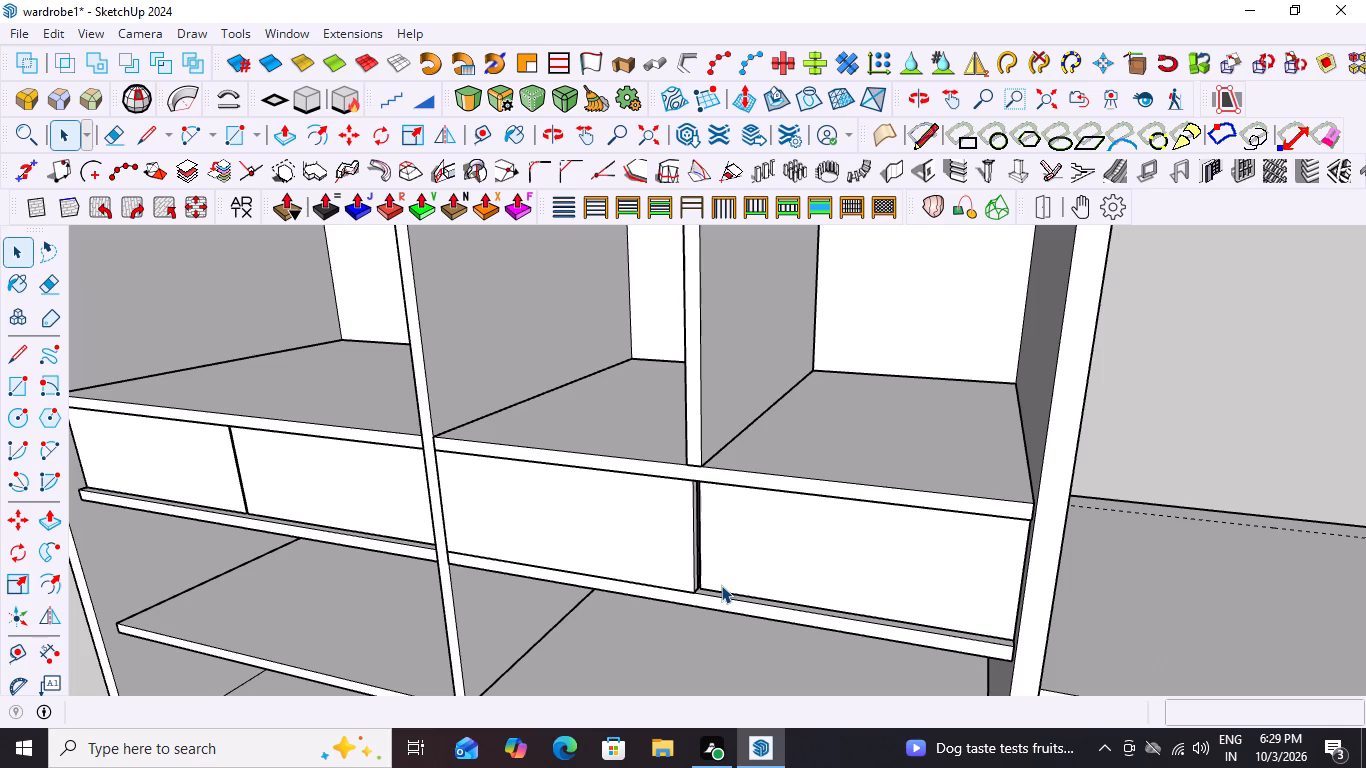
pyautogui.scroll(6, 706, 576)
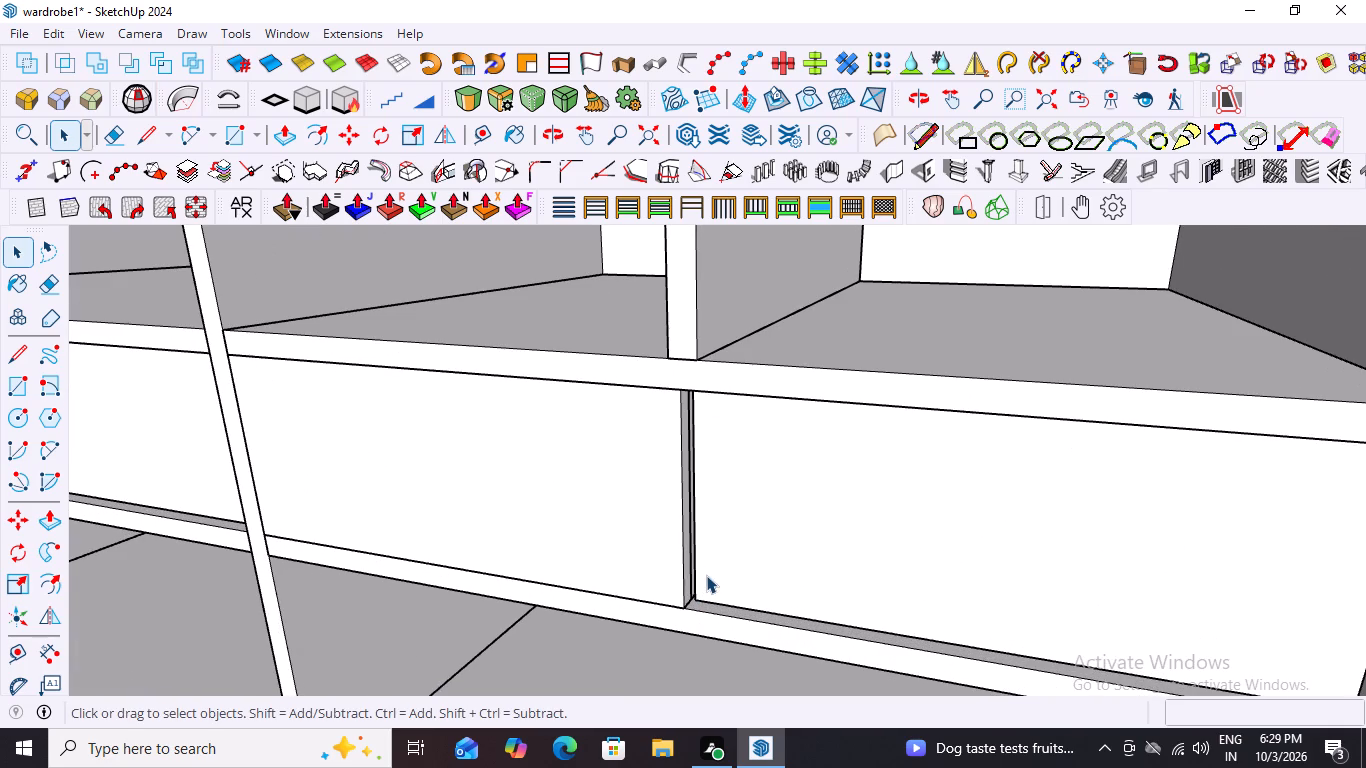
pyautogui.scroll(-2, 706, 575)
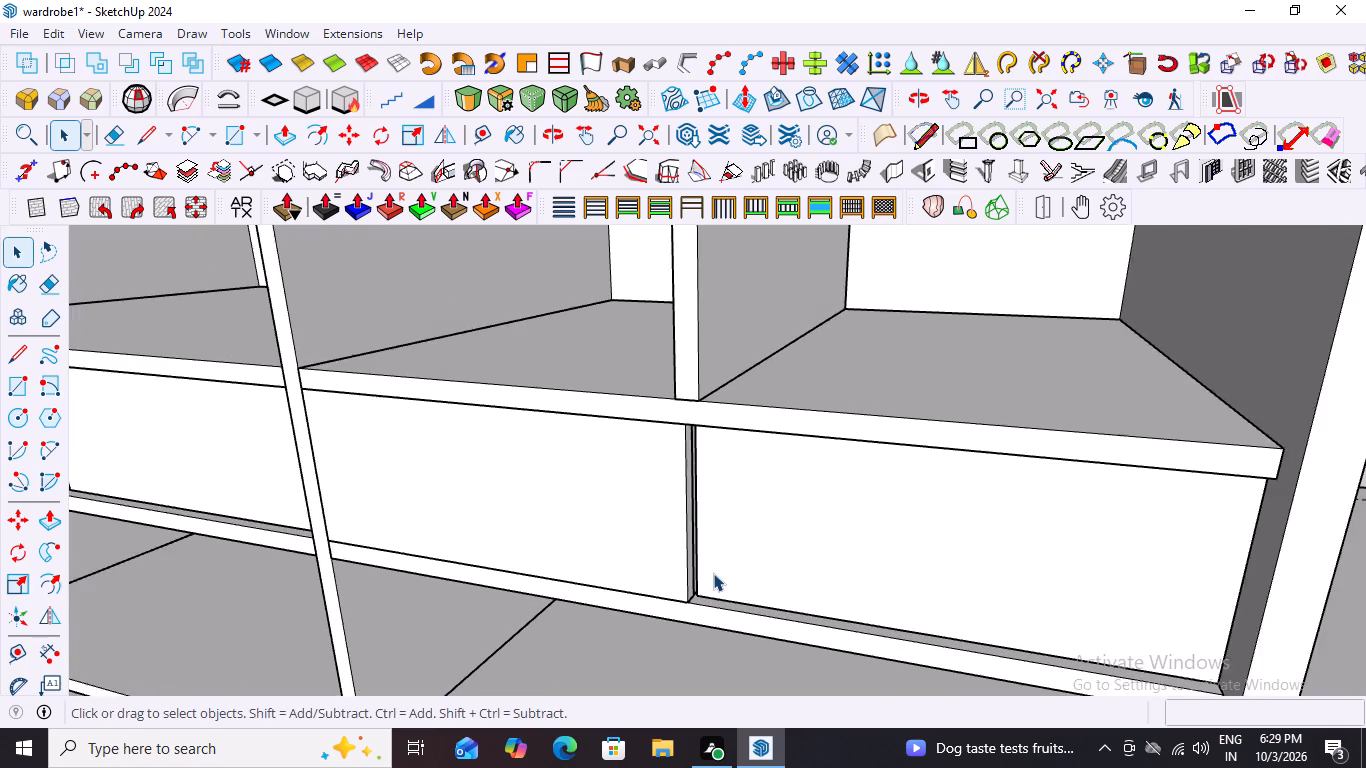
pyautogui.scroll(-9, 713, 573)
pyautogui.moveTo(775, 597); pyautogui.dragTo(829, 578, button='middle')
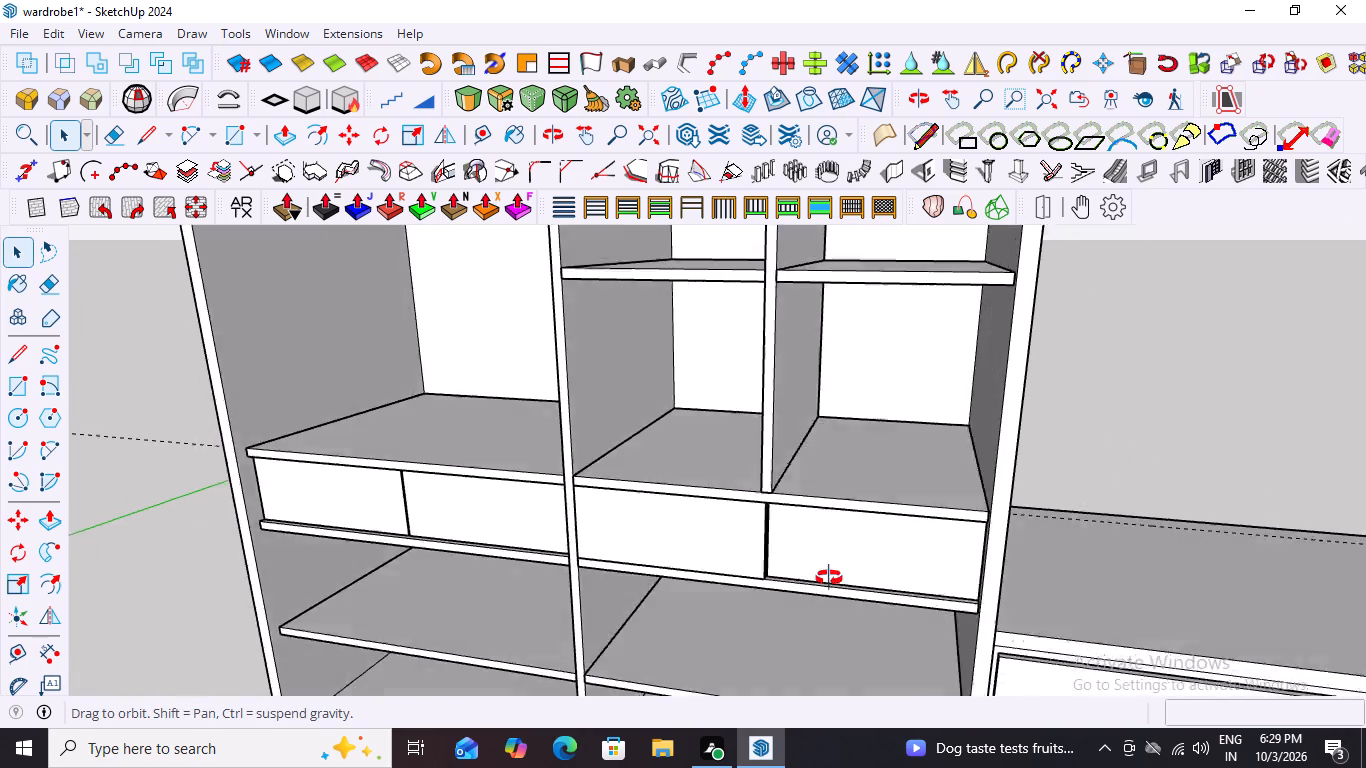
pyautogui.moveTo(829, 578); pyautogui.dragTo(954, 561, button='middle')
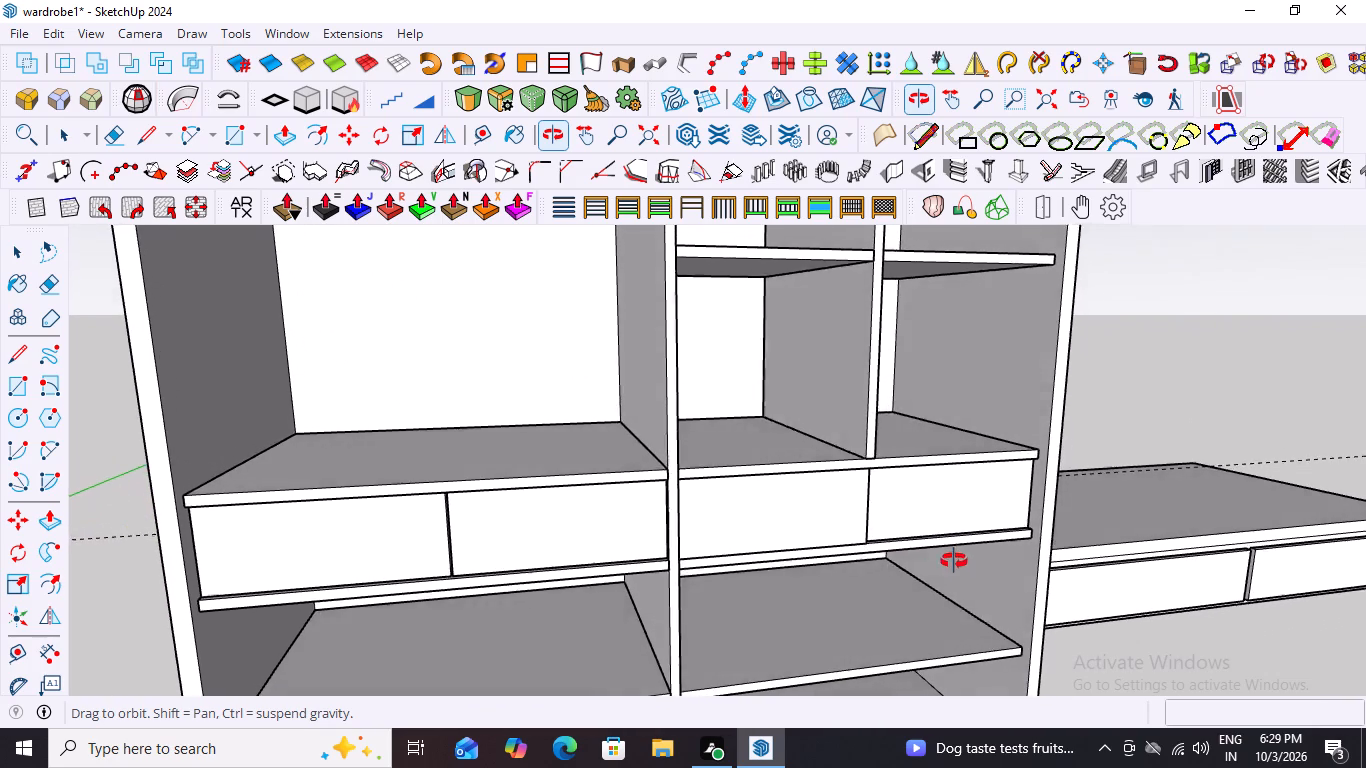
pyautogui.moveTo(954, 561); pyautogui.dragTo(772, 577, button='middle')
pyautogui.moveTo(837, 508); pyautogui.dragTo(867, 499, button='middle')
# Copy the new drawer front about 1' 8" sideways, aligning its lower corner with the outer end of the adjacent compartment nearest the raised box.
pyautogui.scroll(8, 773, 579)
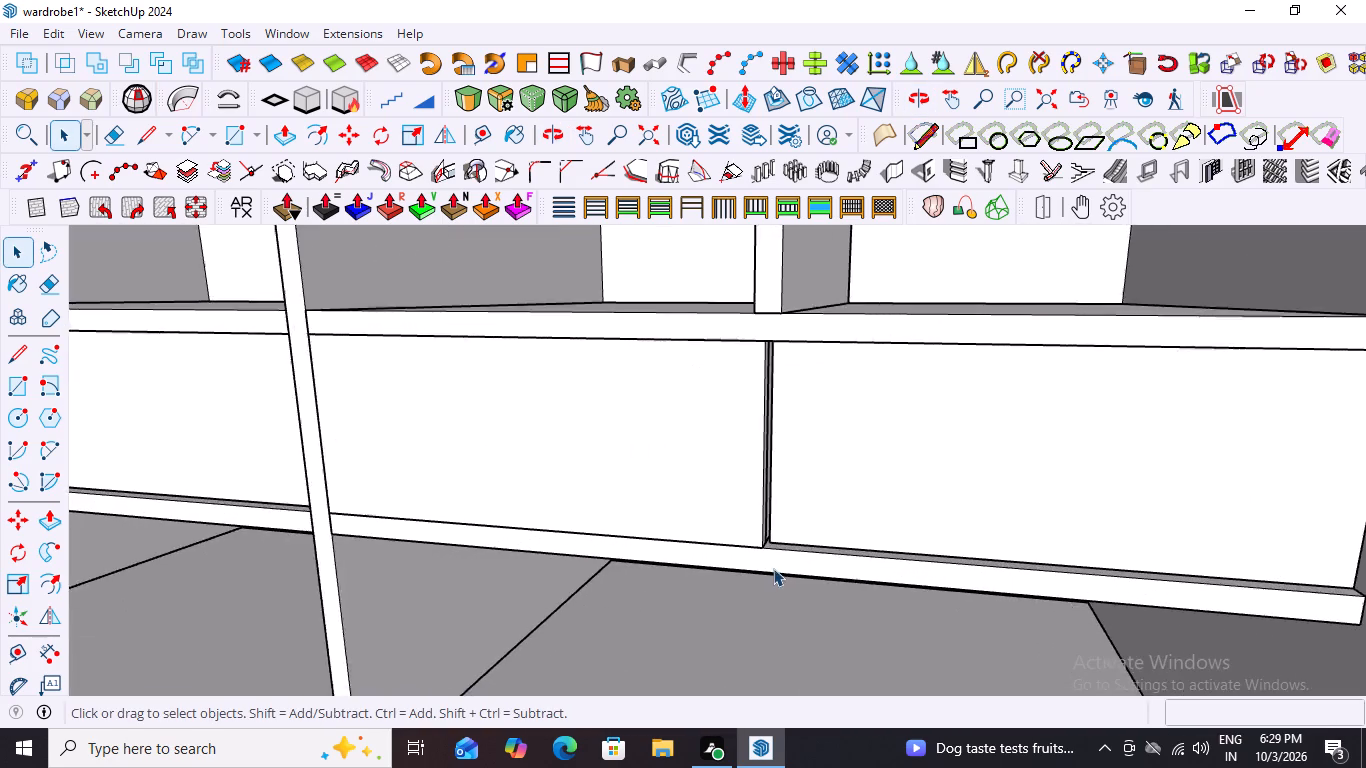
pyautogui.scroll(10, 773, 568)
pyautogui.scroll(-5, 818, 518)
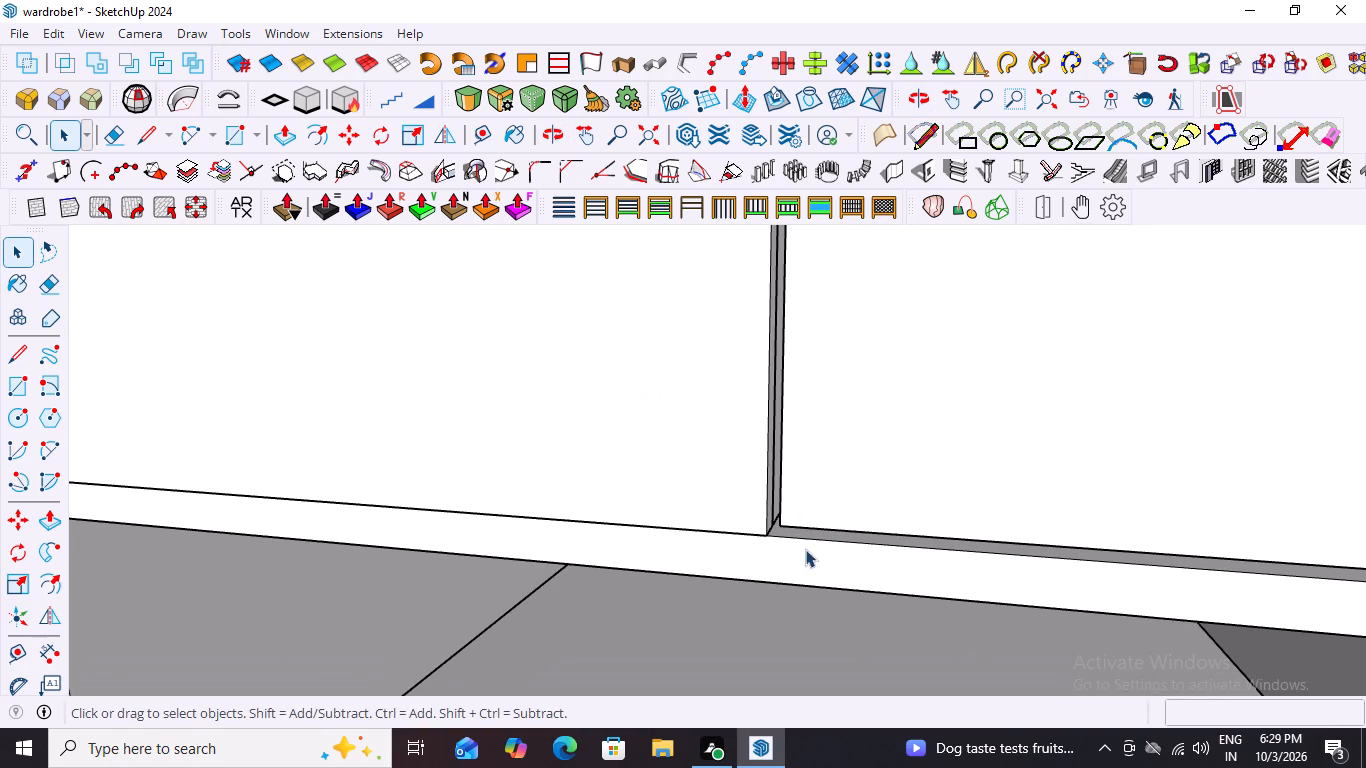
pyautogui.click(712, 489)
pyautogui.scroll(-9, 627, 549)
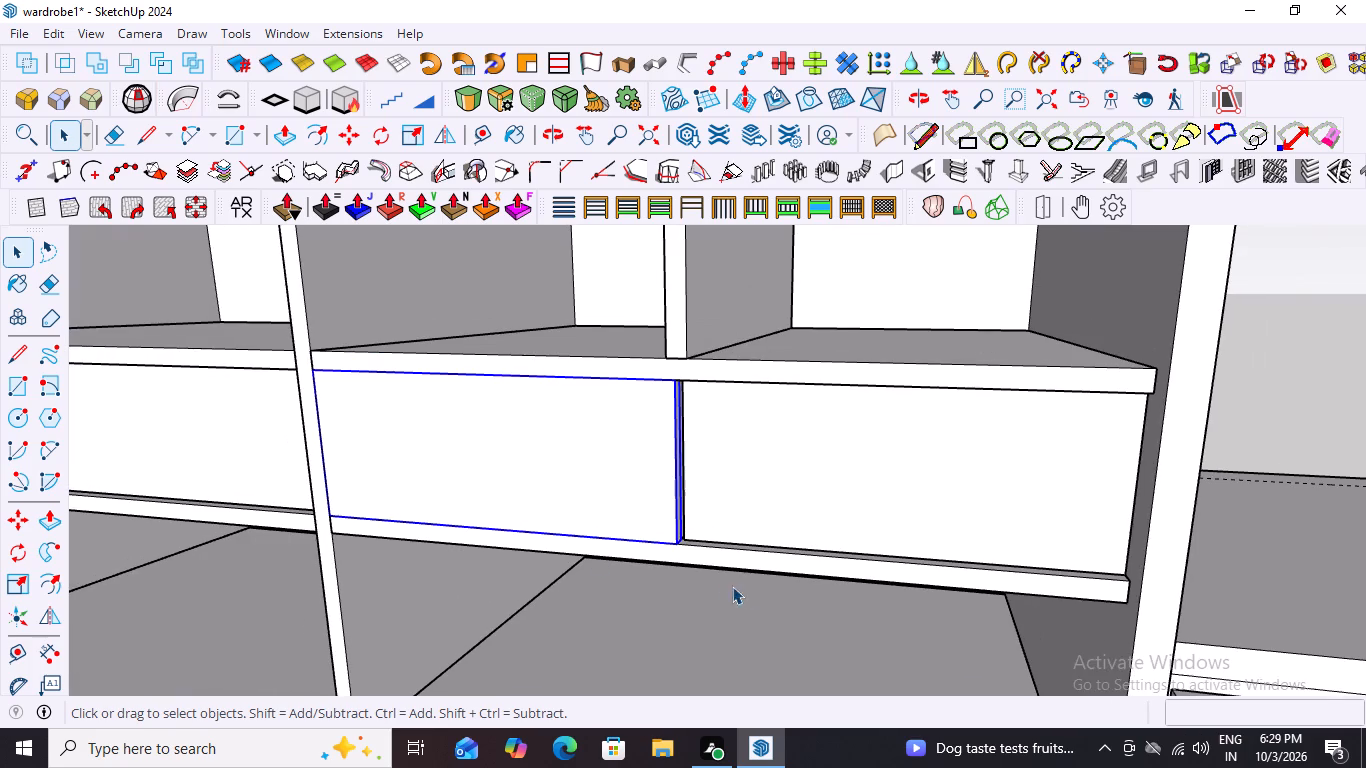
pyautogui.moveTo(775, 565); pyautogui.dragTo(760, 575, button='middle')
pyautogui.scroll(14, 689, 534)
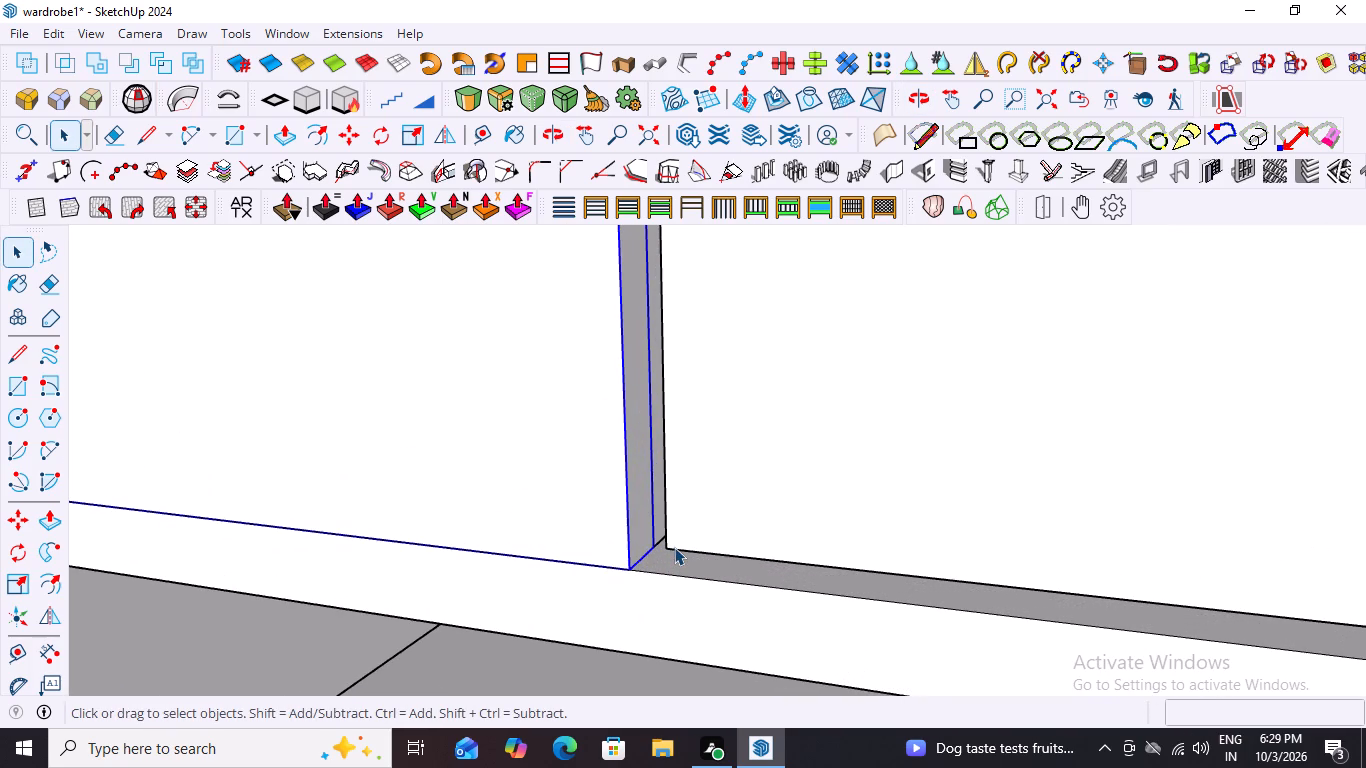
pyautogui.press('m')
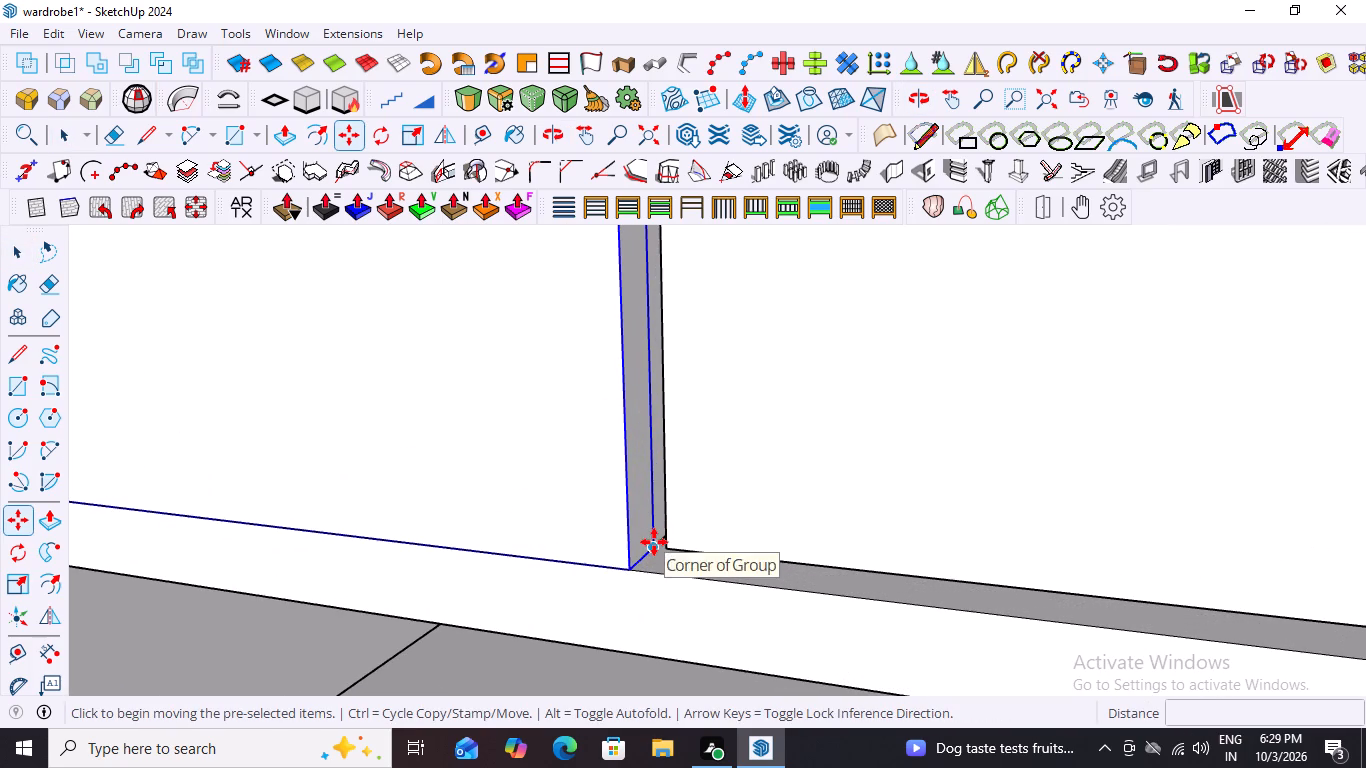
pyautogui.click(654, 542)
pyautogui.scroll(-12, 759, 570)
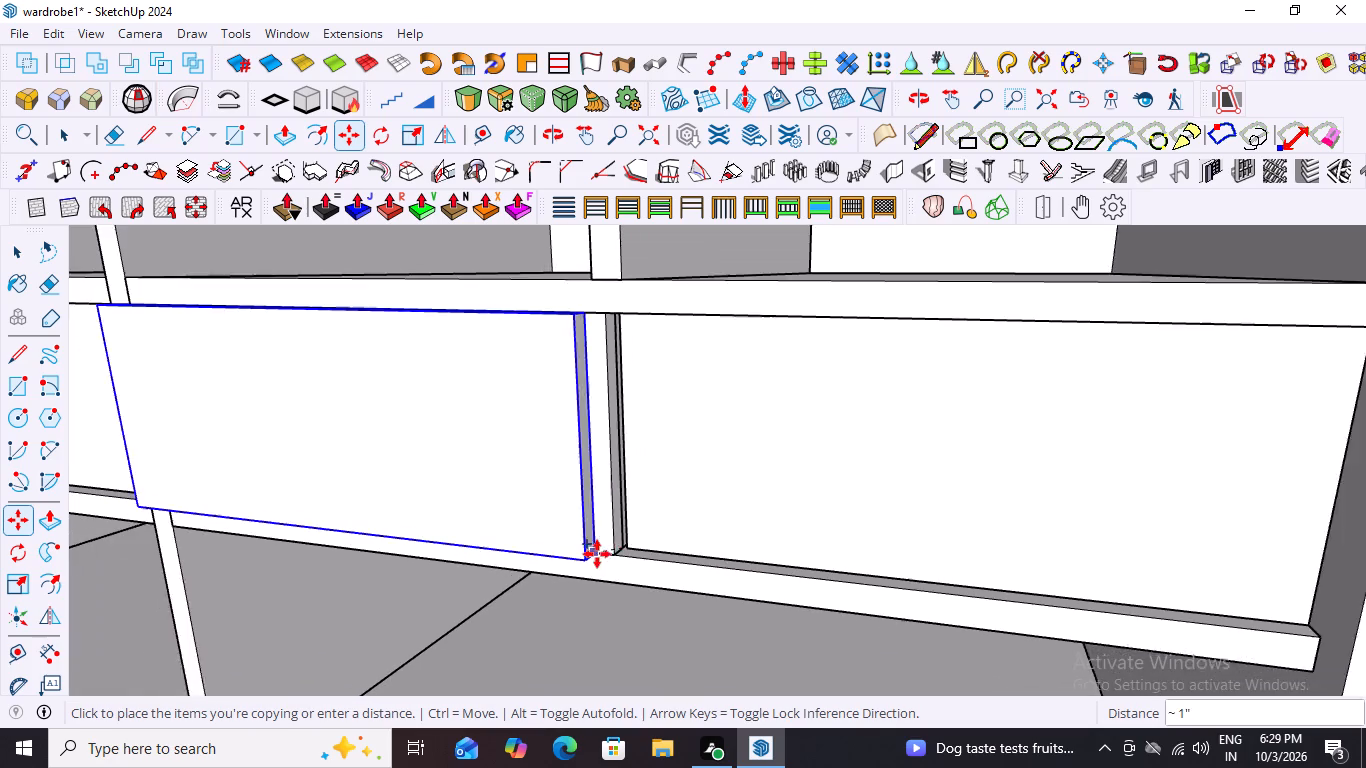
pyautogui.scroll(-3, 597, 554)
pyautogui.scroll(4, 1101, 605)
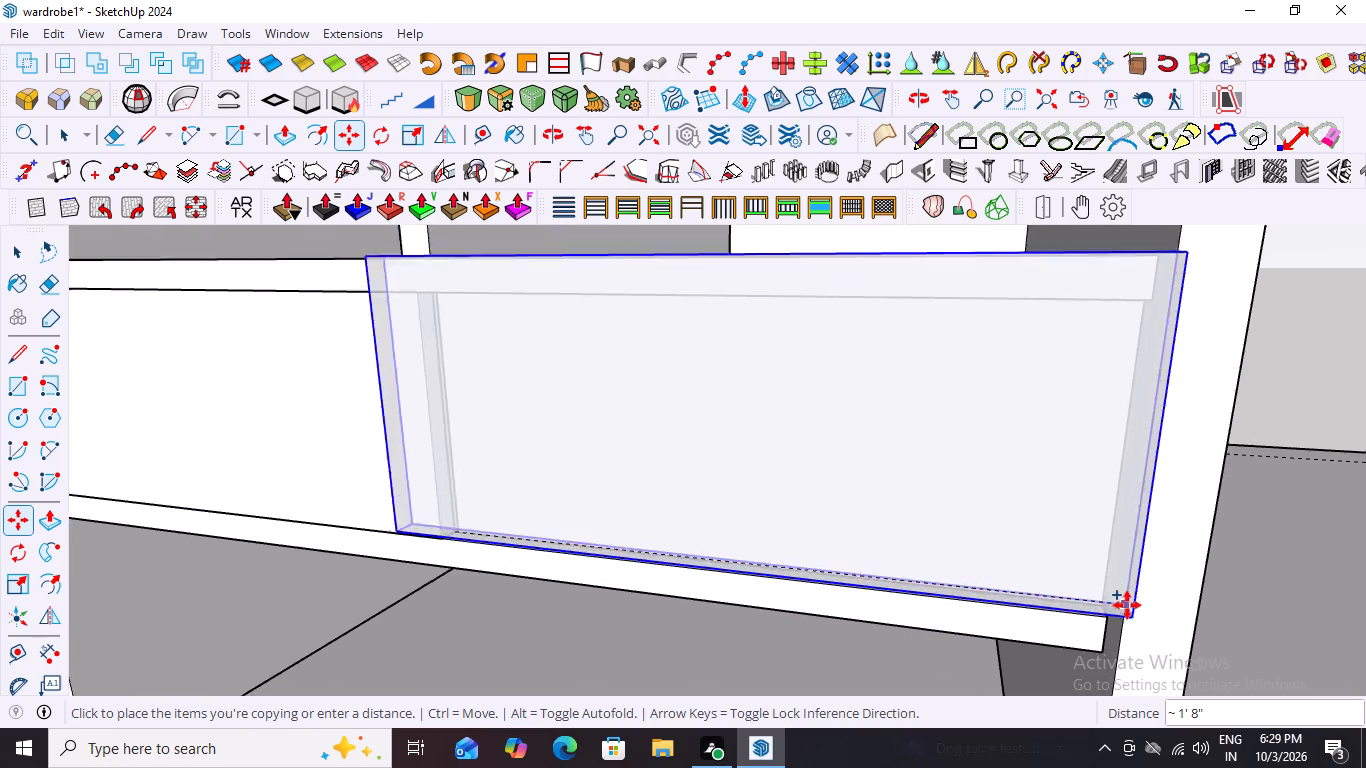
pyautogui.scroll(5, 1127, 605)
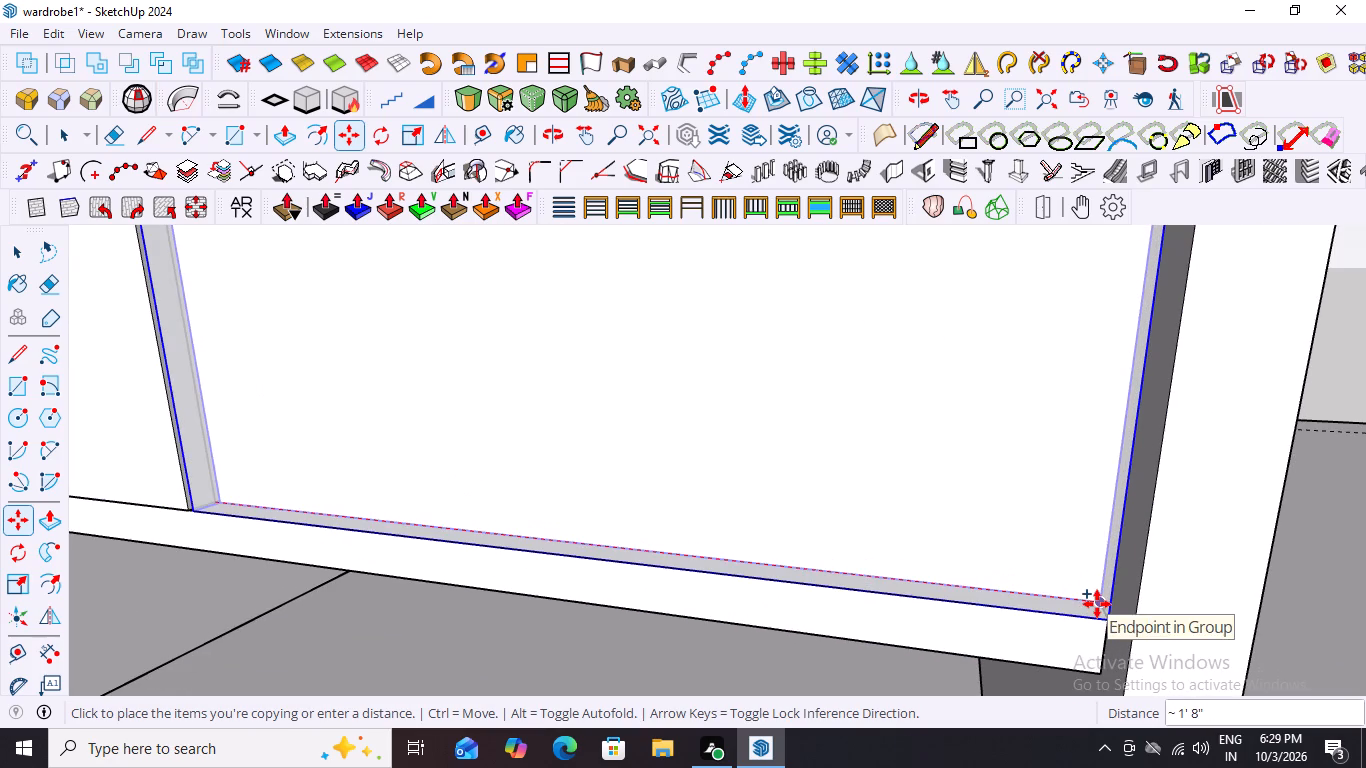
pyautogui.click(1097, 604)
pyautogui.scroll(-12, 894, 579)
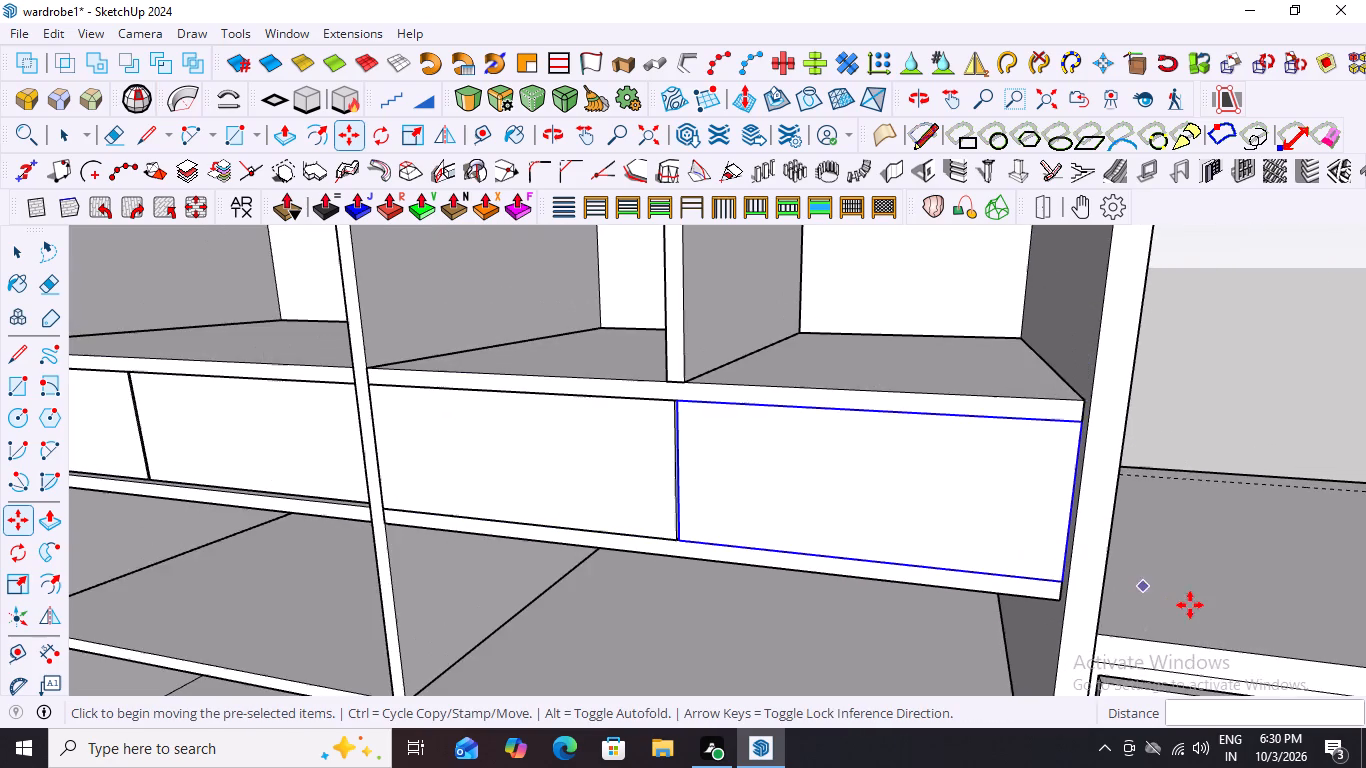
pyautogui.scroll(-6, 1230, 612)
pyautogui.press('space')
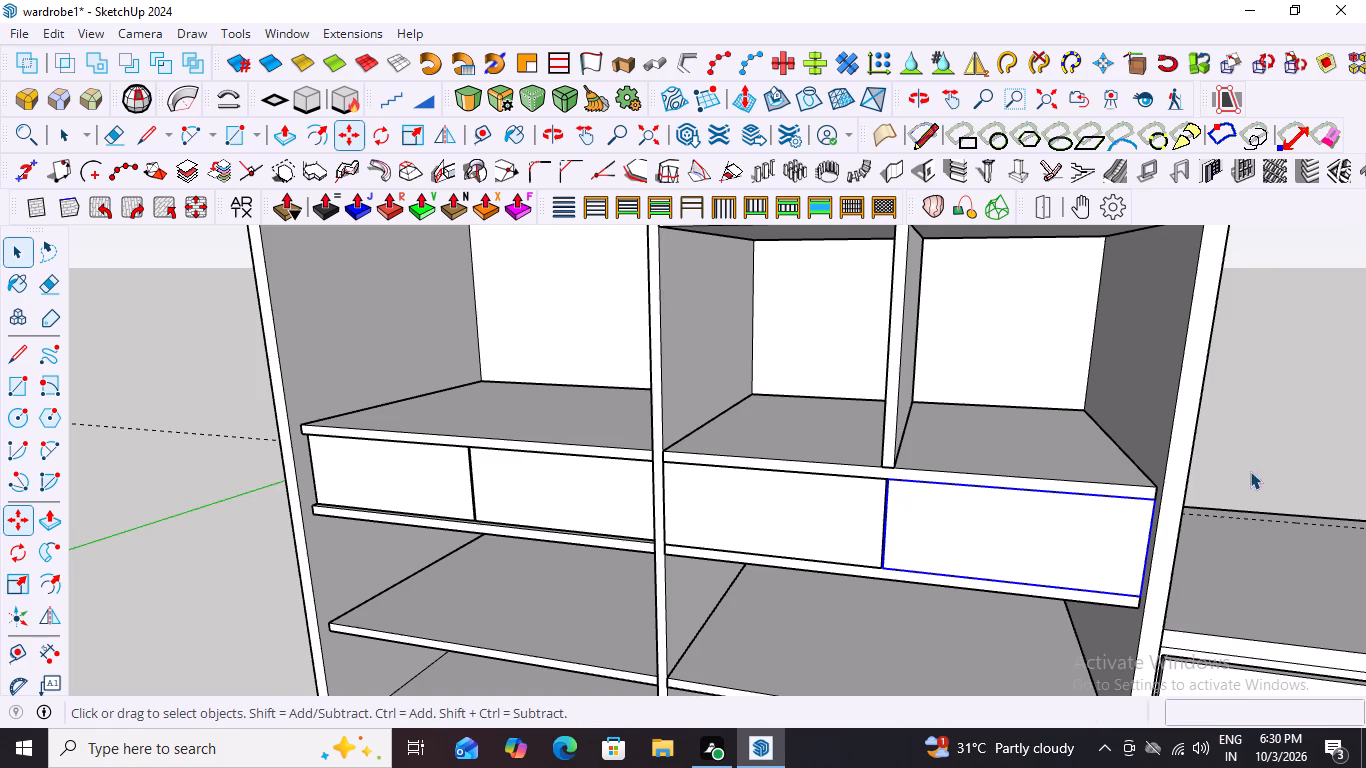
pyautogui.click(1251, 465)
# Examine the joint between the two adjacent drawer fronts and their alignment along the shelf edge.
pyautogui.moveTo(783, 578); pyautogui.dragTo(882, 557, button='middle')
pyautogui.scroll(3, 937, 506)
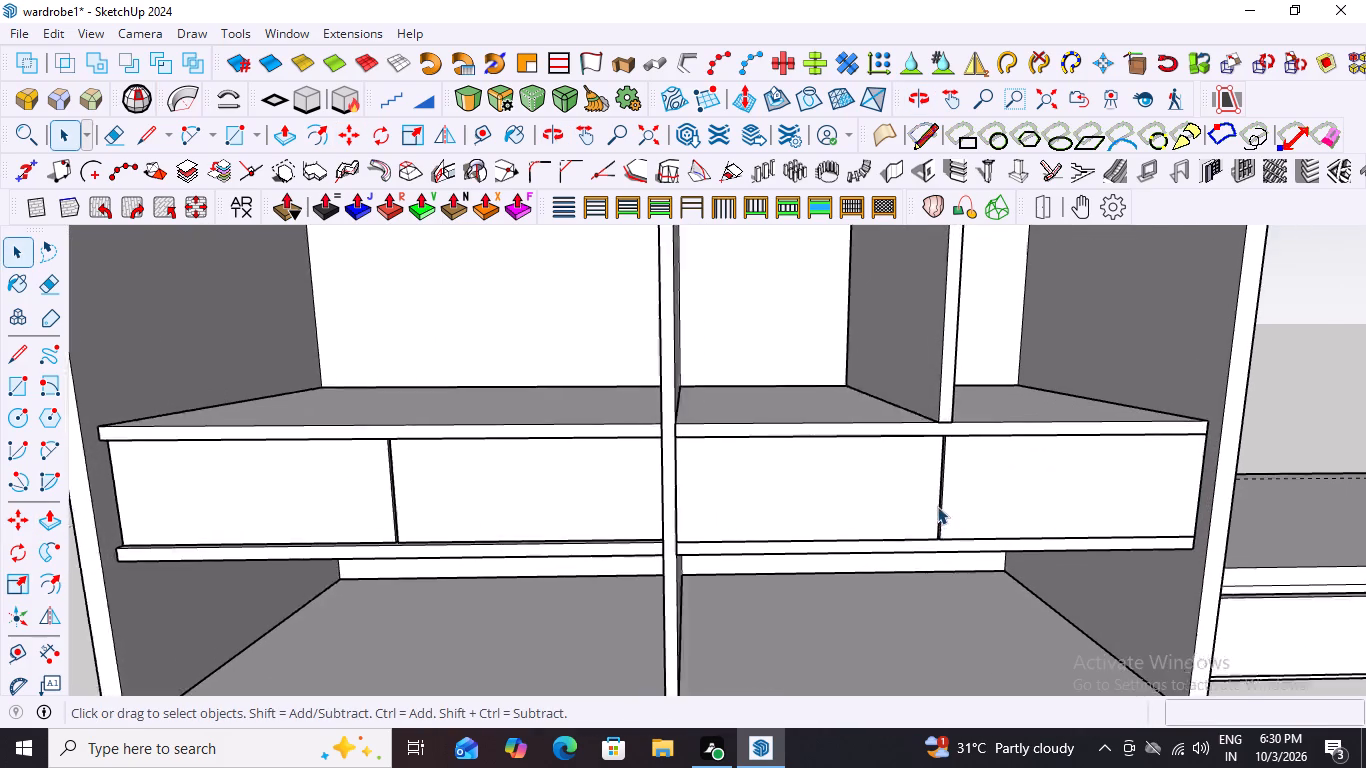
pyautogui.scroll(14, 937, 506)
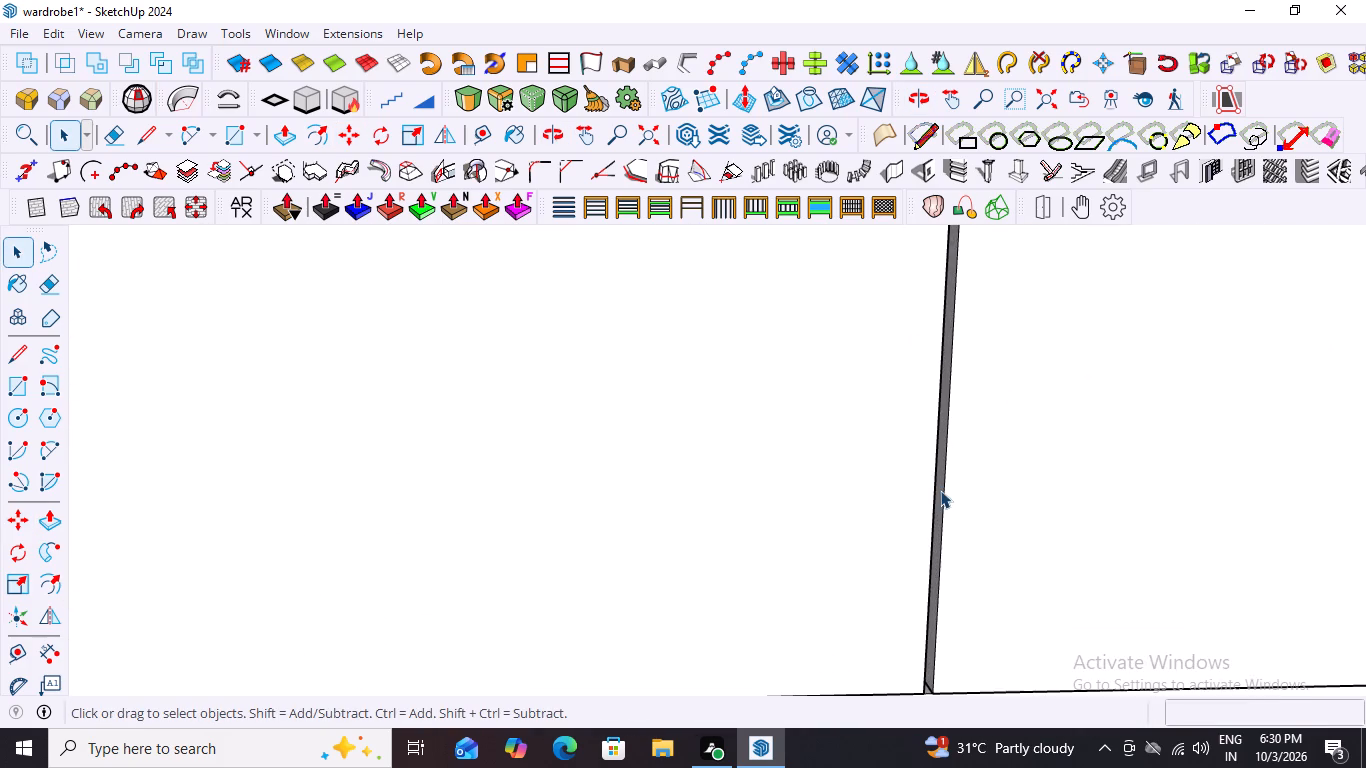
pyautogui.scroll(-10, 912, 479)
pyautogui.moveTo(1019, 484); pyautogui.dragTo(941, 507, button='middle')
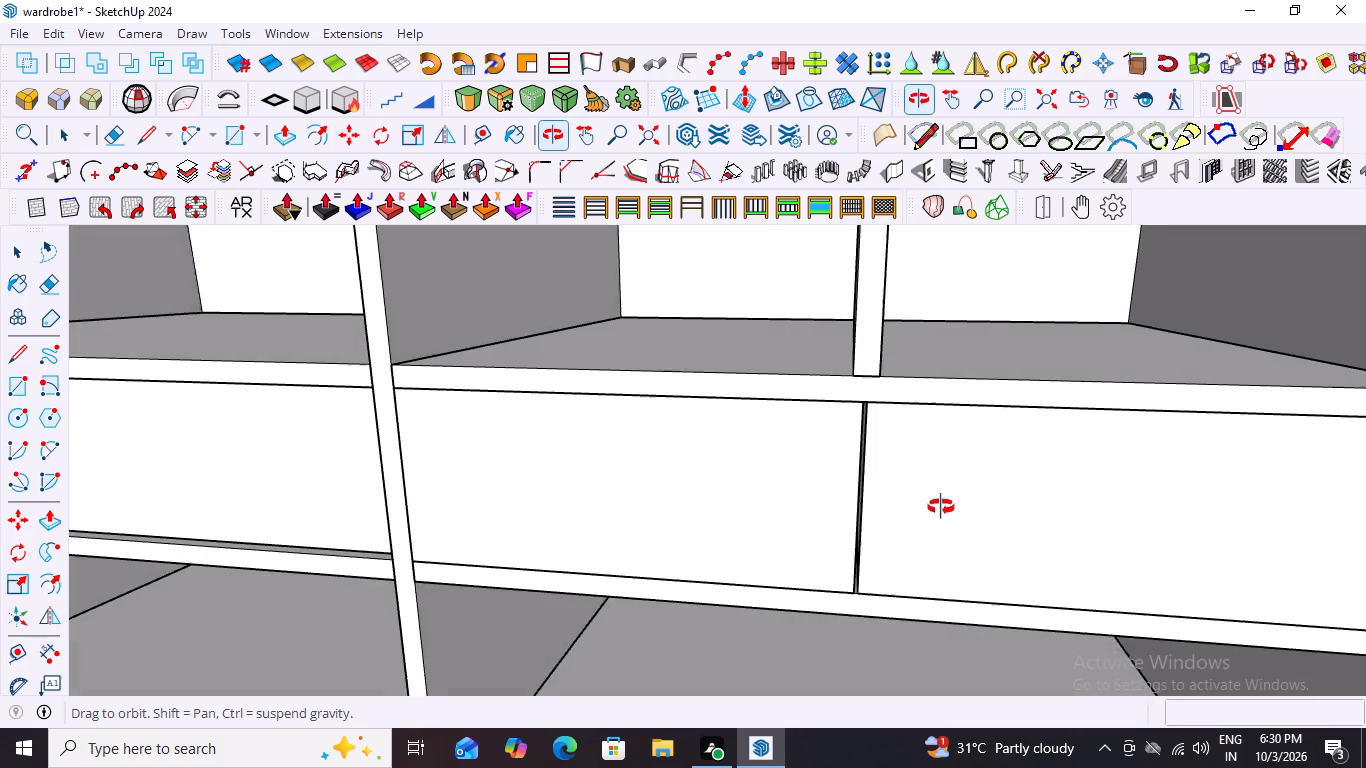
pyautogui.moveTo(941, 507); pyautogui.dragTo(963, 499, button='middle')
pyautogui.scroll(11, 857, 537)
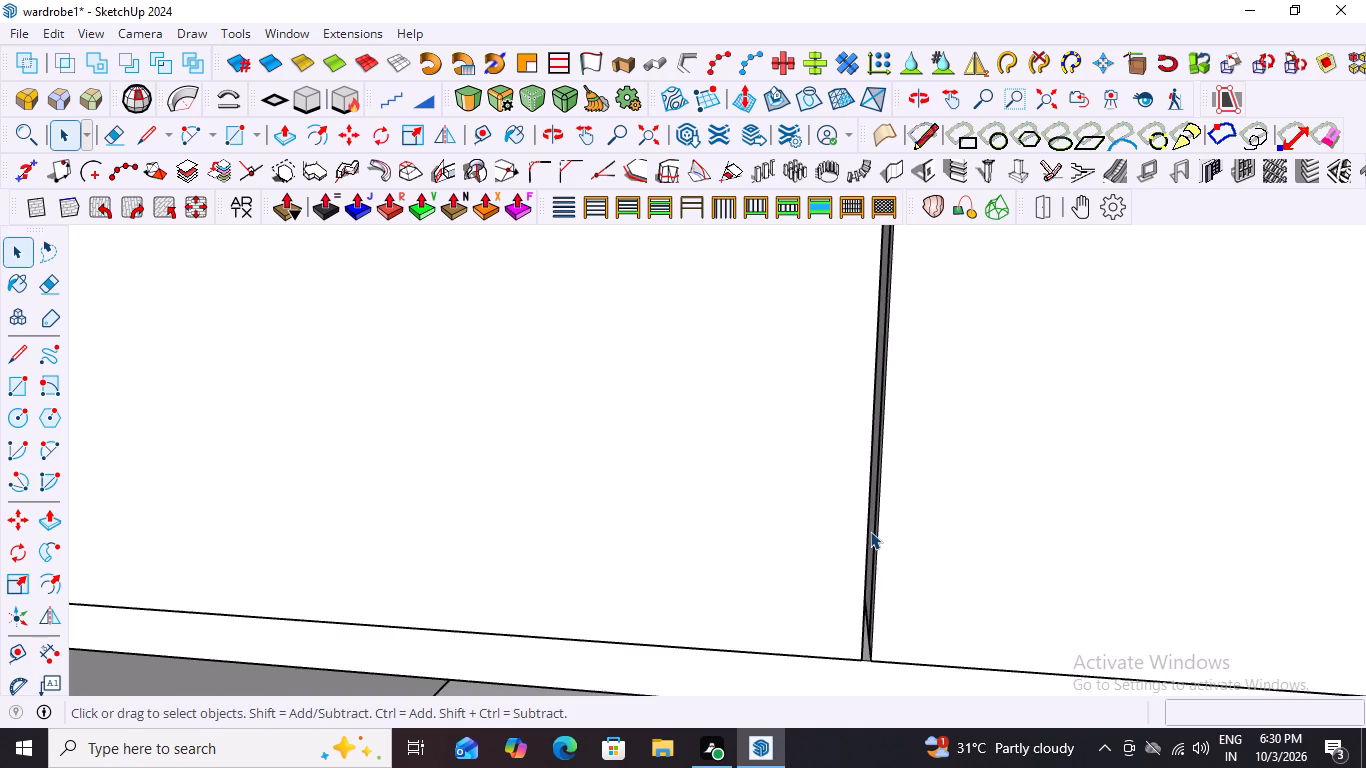
pyautogui.scroll(19, 870, 531)
pyautogui.scroll(6, 837, 445)
pyautogui.scroll(-15, 837, 442)
pyautogui.scroll(1, 837, 439)
pyautogui.scroll(-6, 837, 439)
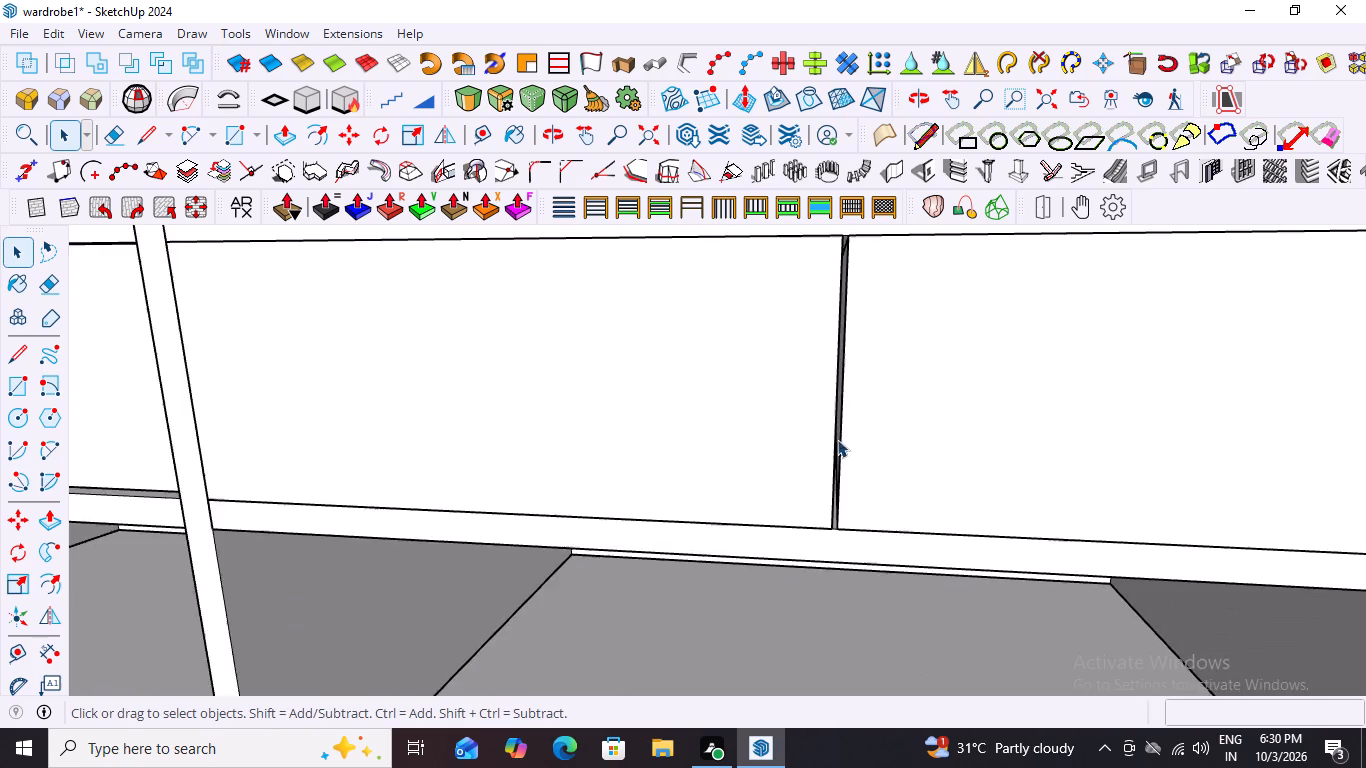
pyautogui.scroll(-20, 837, 439)
pyautogui.scroll(-2, 837, 439)
pyautogui.scroll(4, 736, 479)
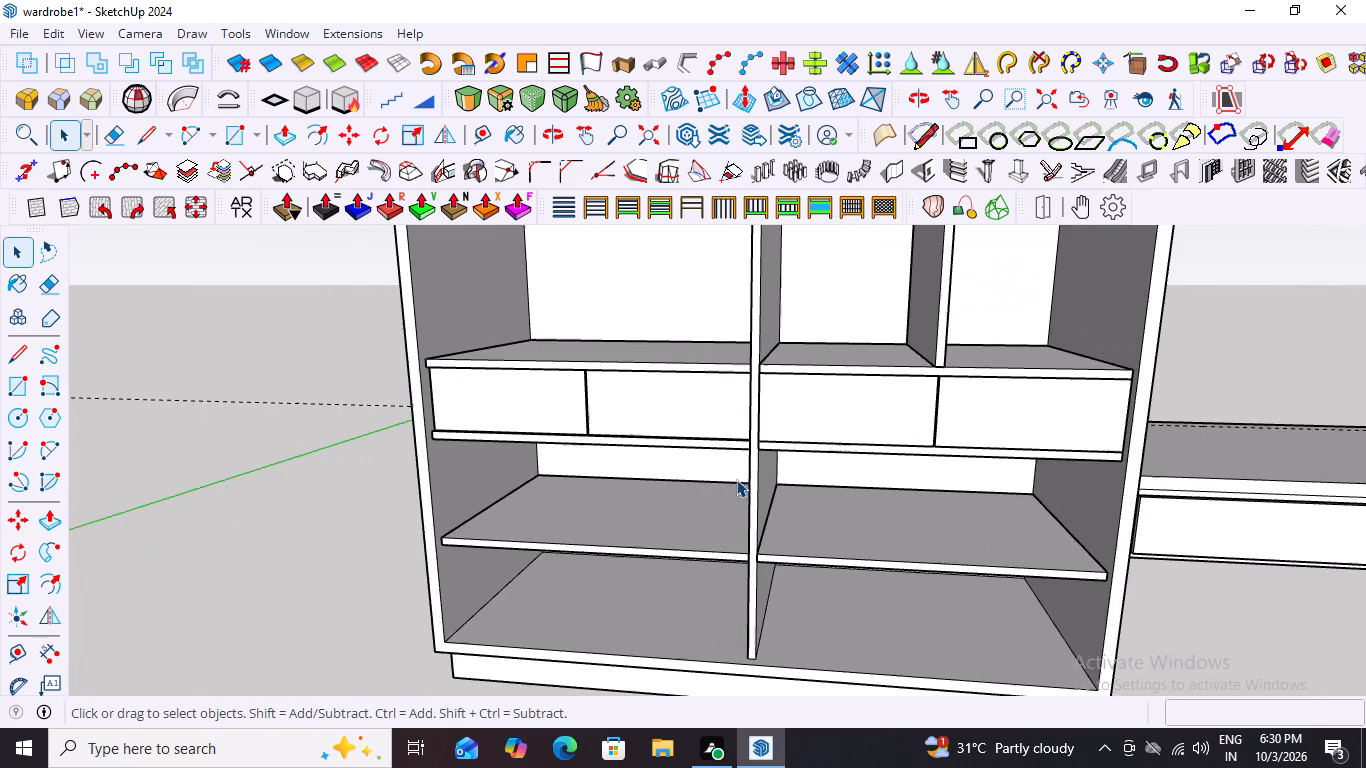
pyautogui.scroll(2, 745, 470)
# Copy the drawer front beside the full-height partition 3' 5" across to the outermost drawer compartment in the other wardrobe bay.
pyautogui.click(883, 407)
pyautogui.scroll(1, 996, 454)
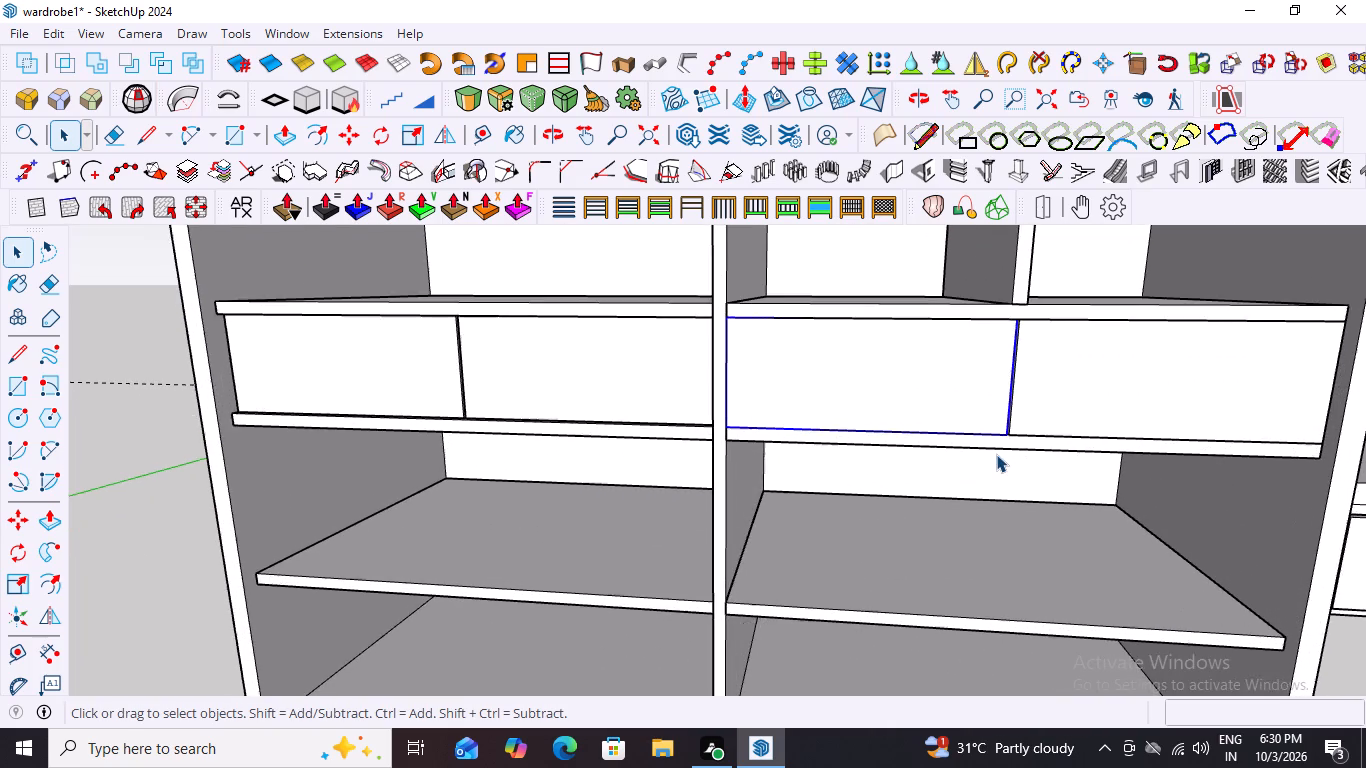
pyautogui.scroll(10, 996, 454)
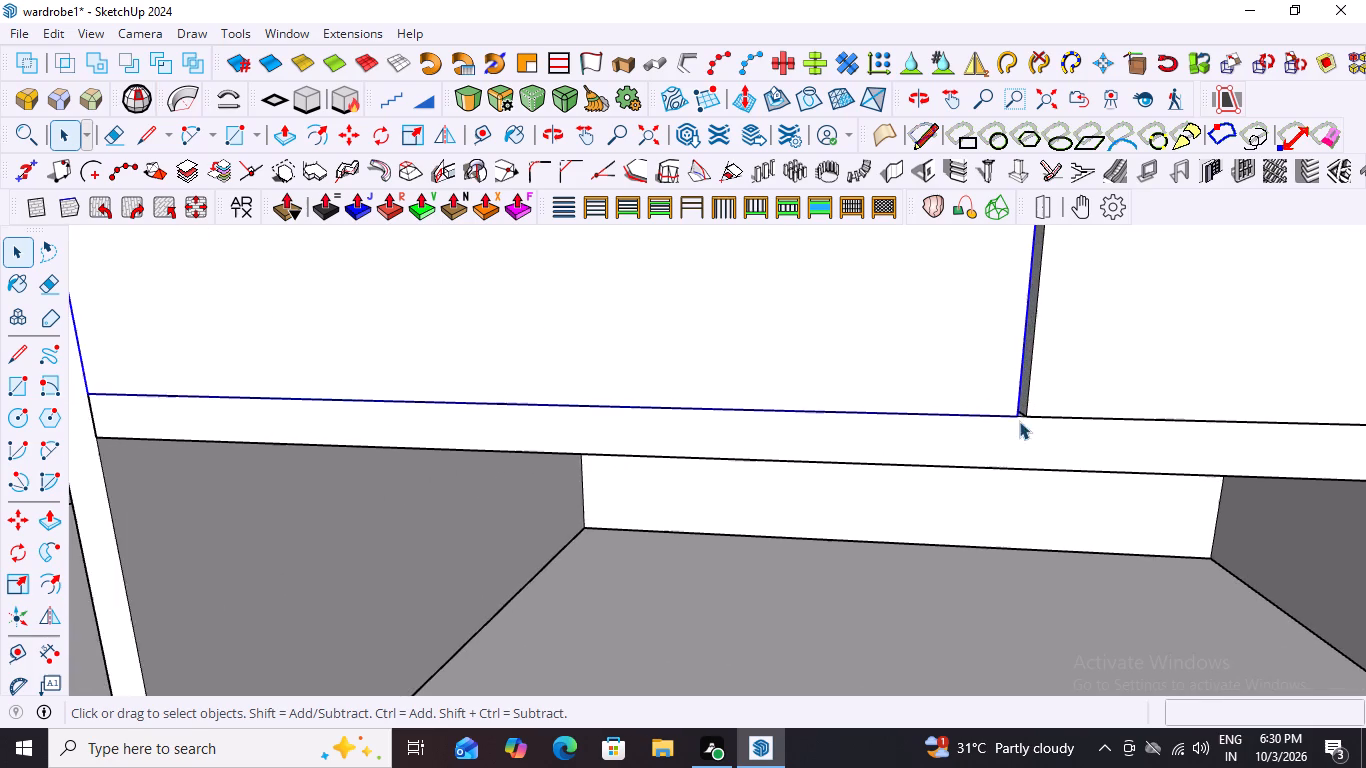
pyautogui.scroll(3, 1011, 414)
pyautogui.scroll(-11, 1059, 389)
pyautogui.scroll(3, 467, 373)
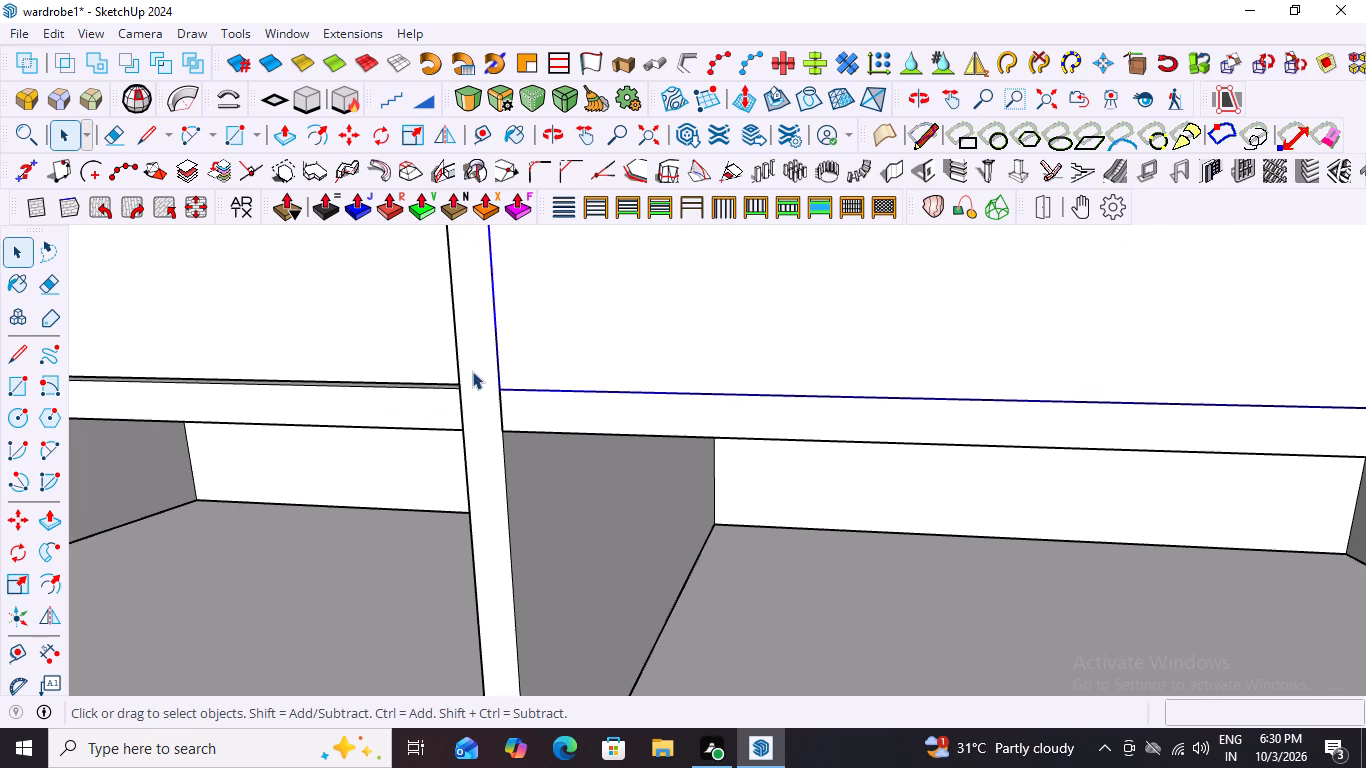
pyautogui.scroll(7, 472, 371)
pyautogui.press('m')
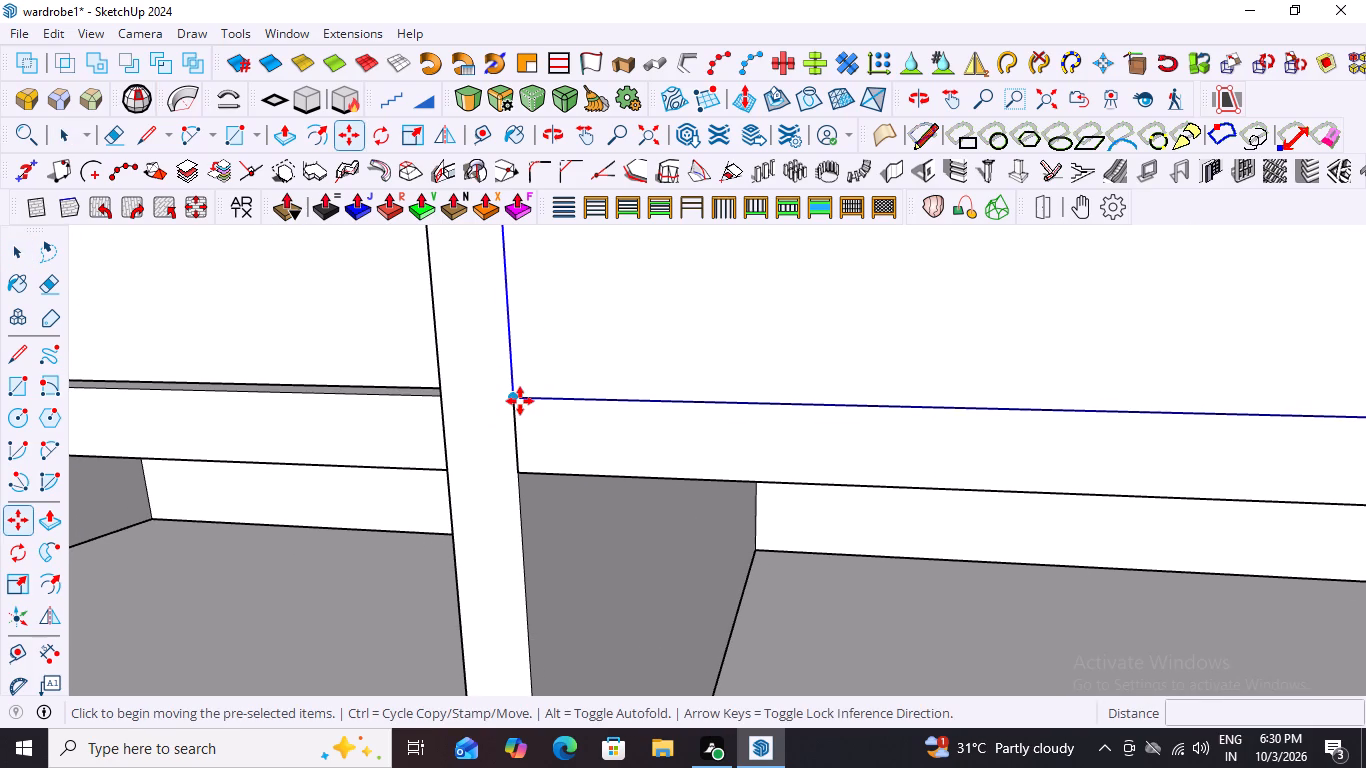
pyautogui.click(511, 397)
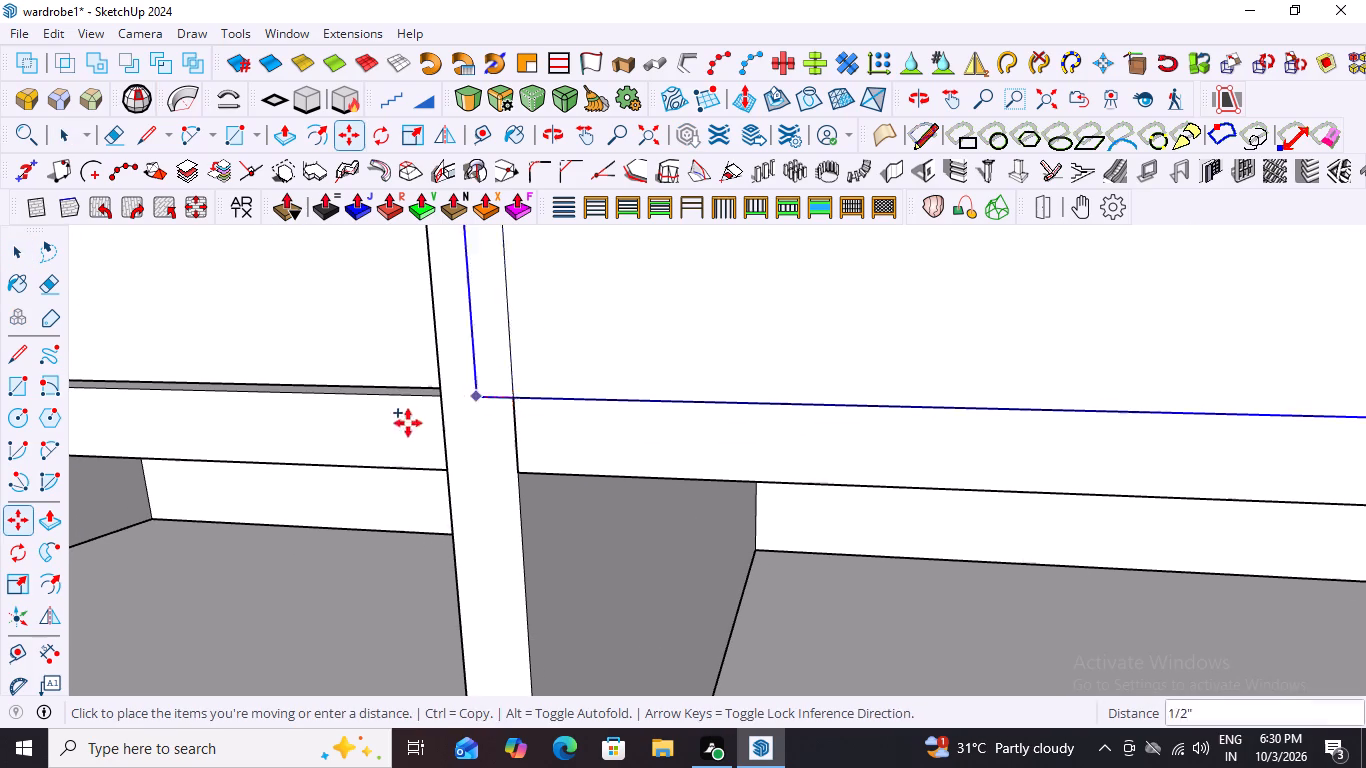
pyautogui.scroll(-20, 477, 402)
pyautogui.scroll(-7, 477, 402)
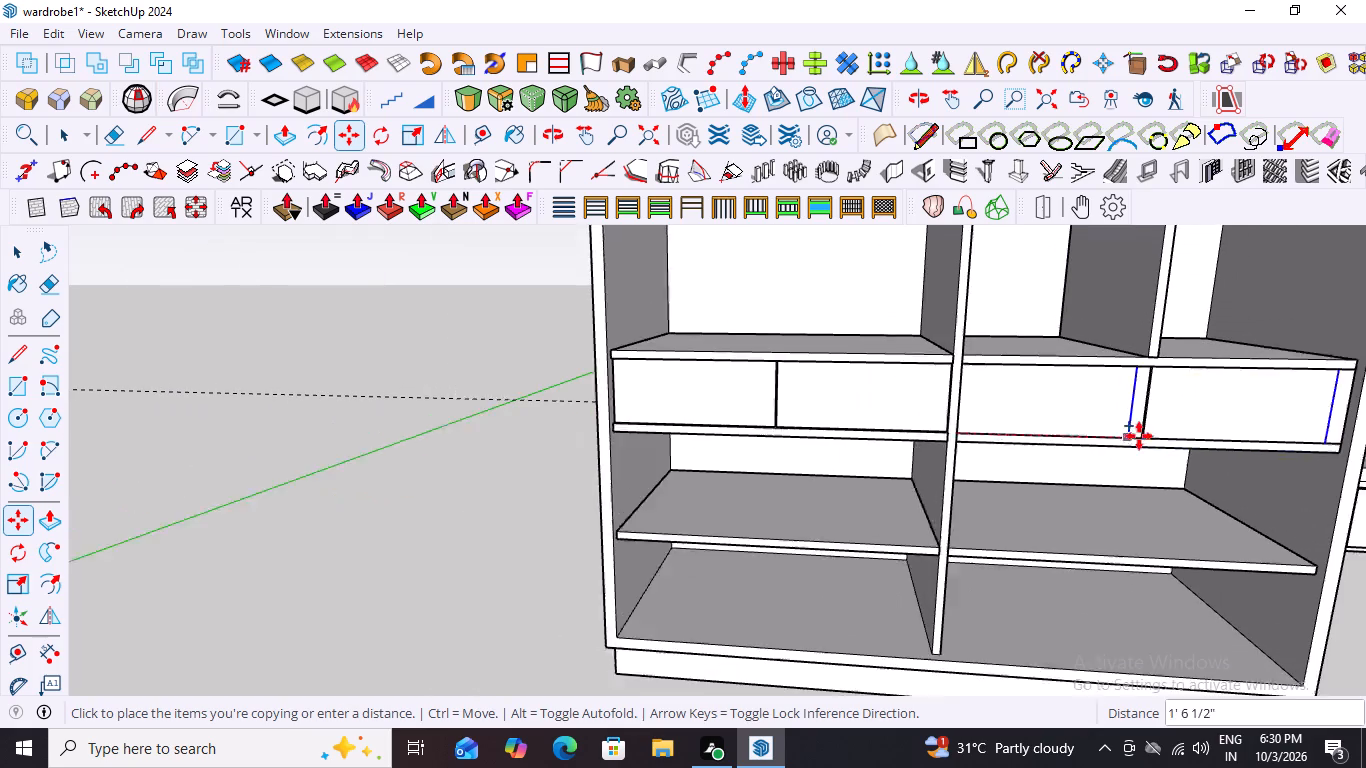
pyautogui.scroll(18, 636, 410)
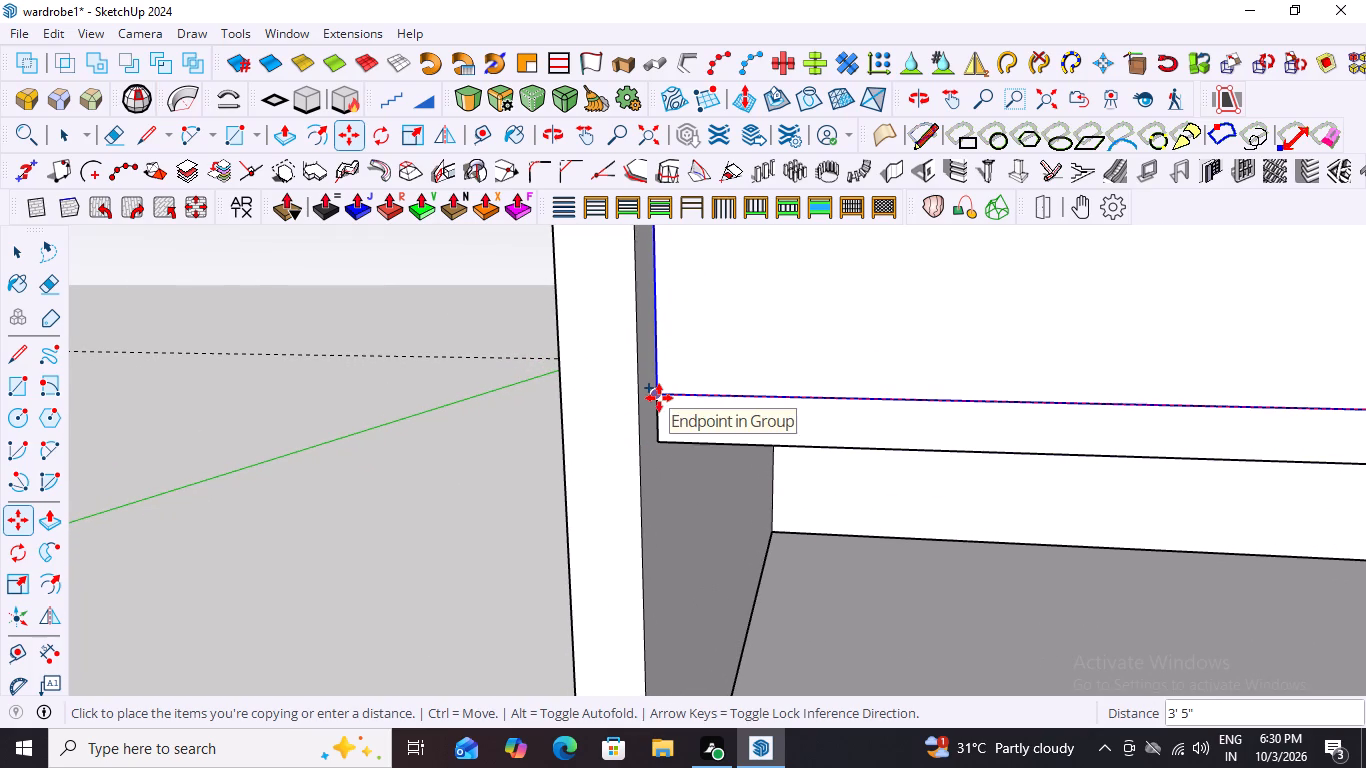
pyautogui.click(659, 398)
pyautogui.scroll(-13, 599, 427)
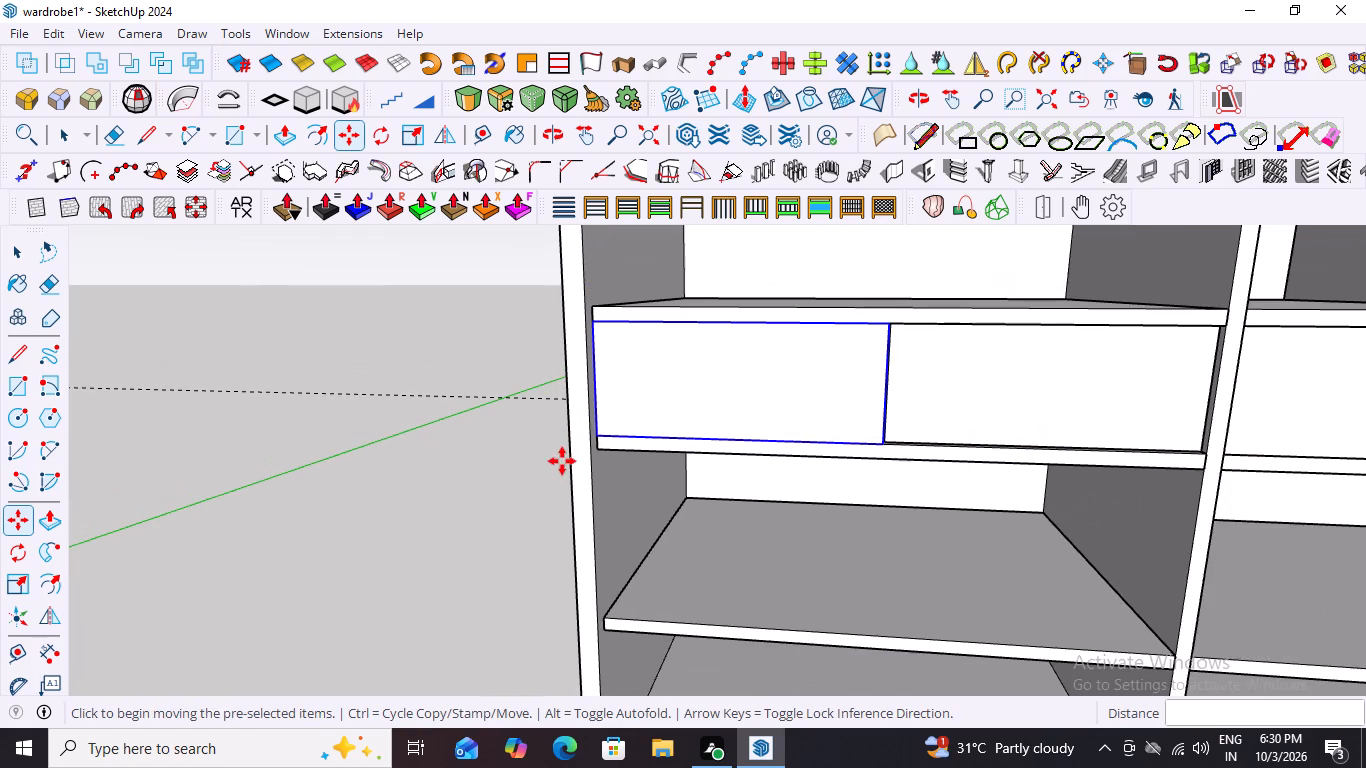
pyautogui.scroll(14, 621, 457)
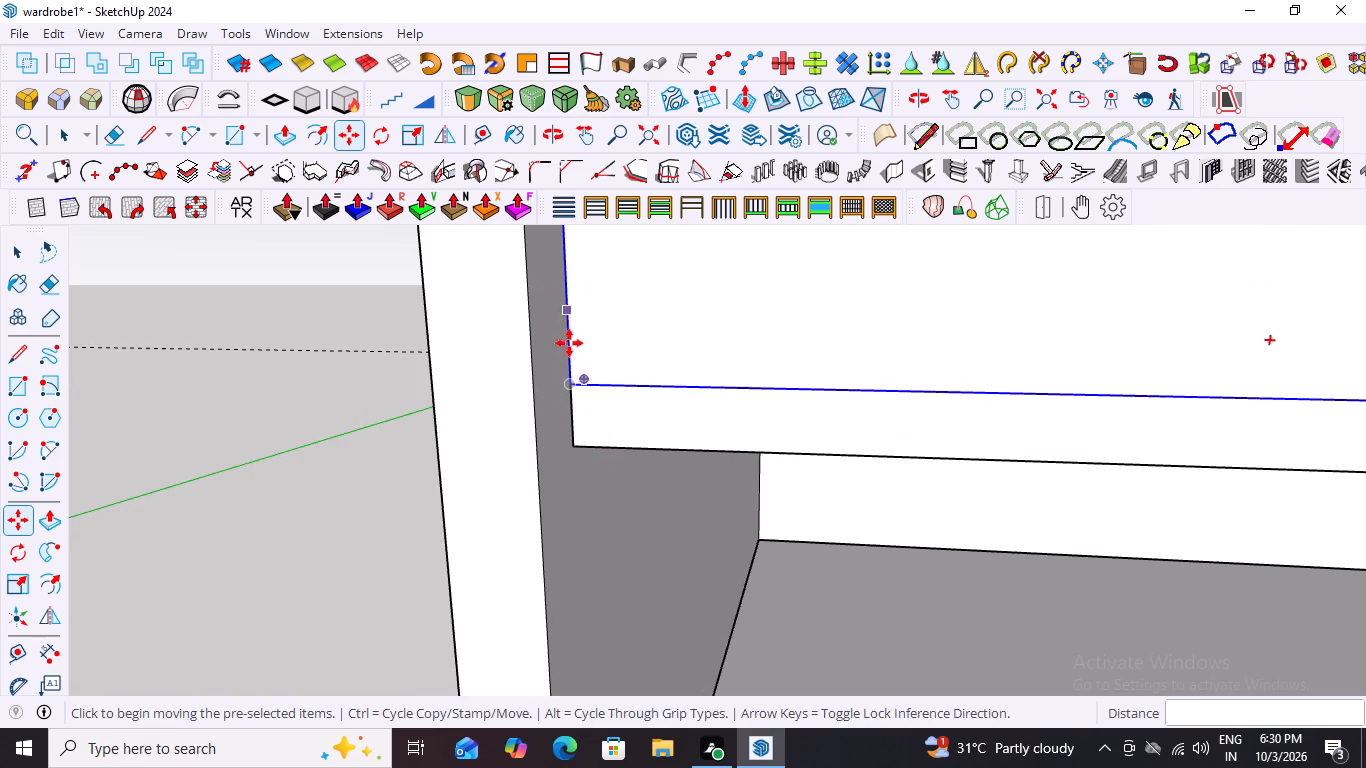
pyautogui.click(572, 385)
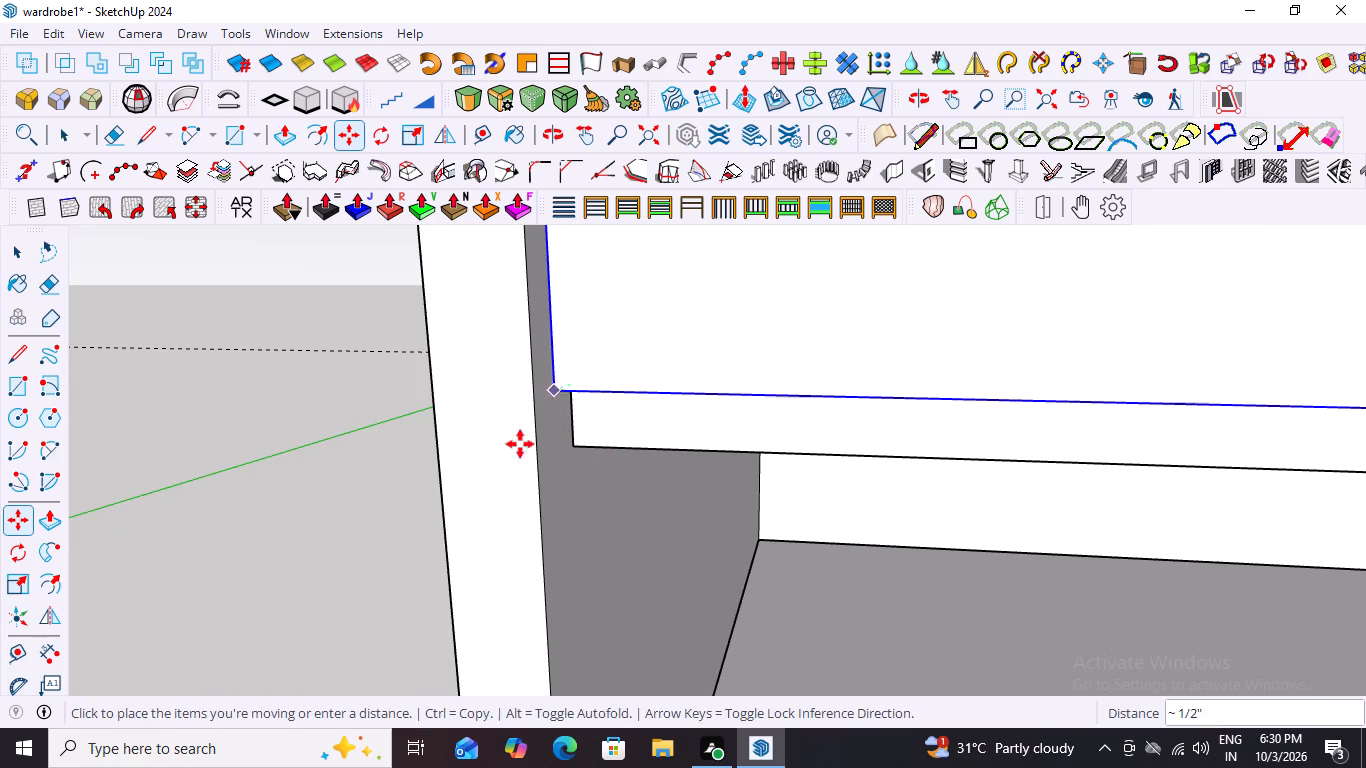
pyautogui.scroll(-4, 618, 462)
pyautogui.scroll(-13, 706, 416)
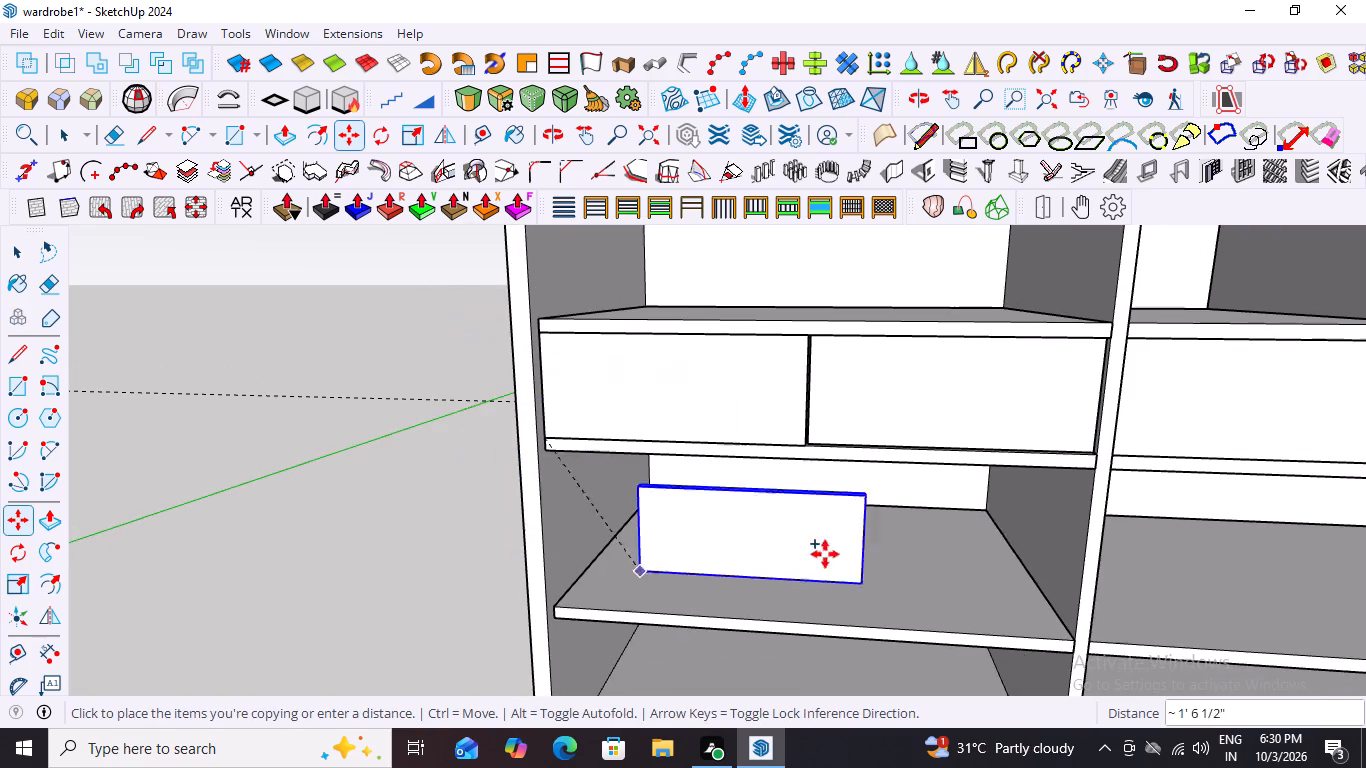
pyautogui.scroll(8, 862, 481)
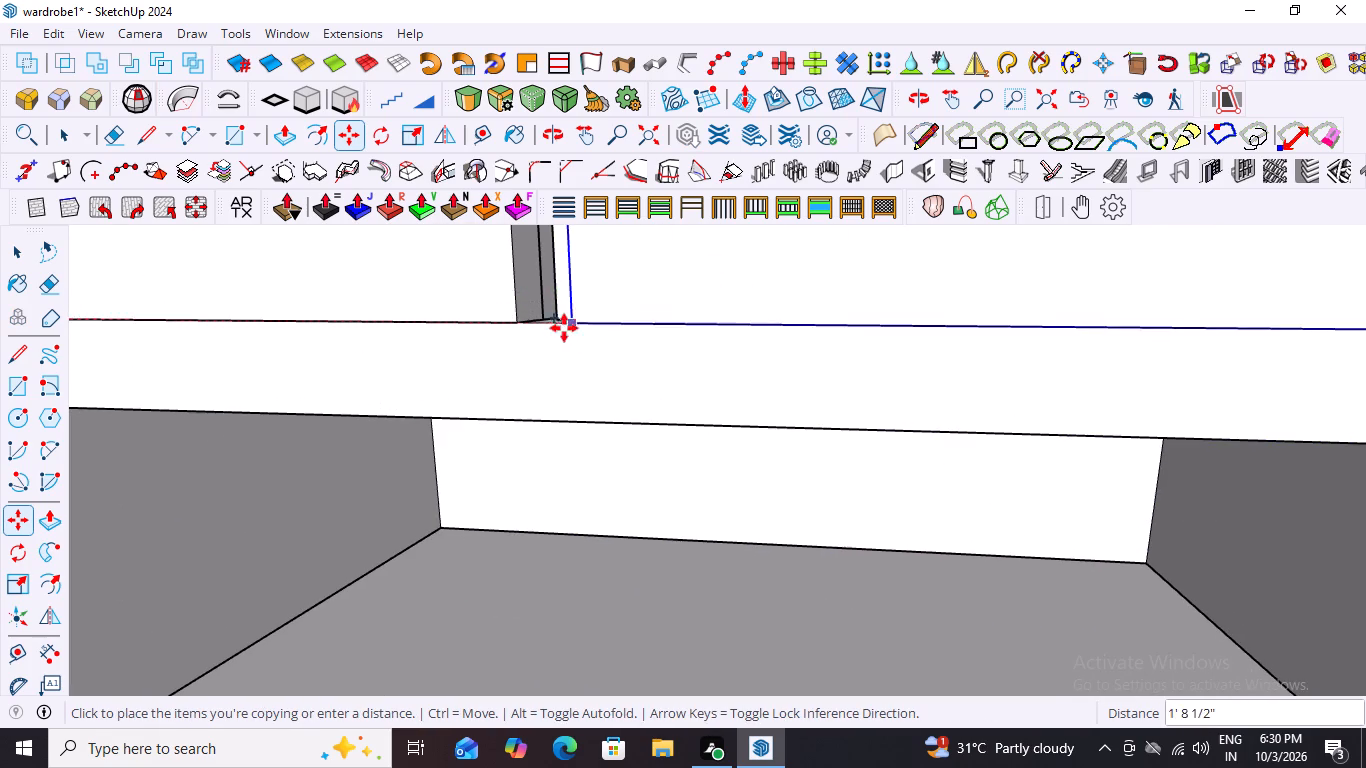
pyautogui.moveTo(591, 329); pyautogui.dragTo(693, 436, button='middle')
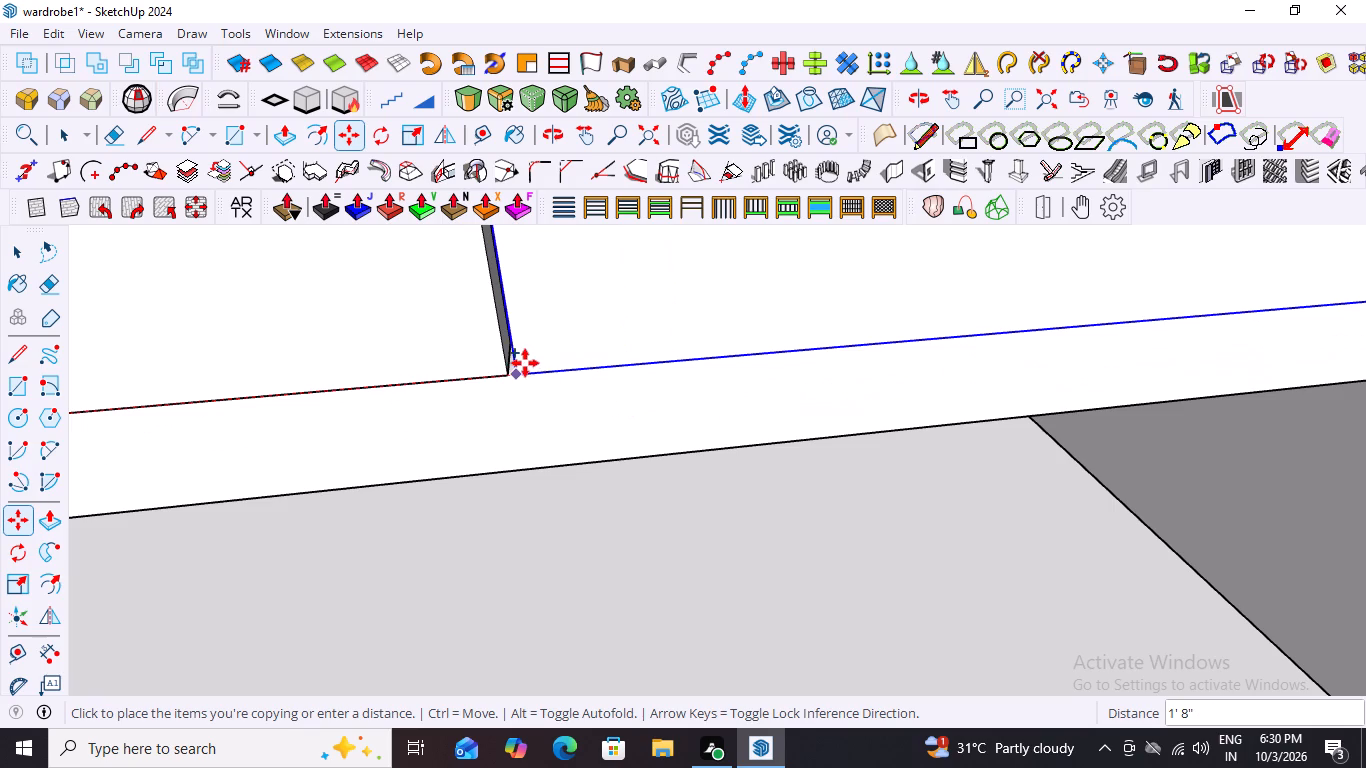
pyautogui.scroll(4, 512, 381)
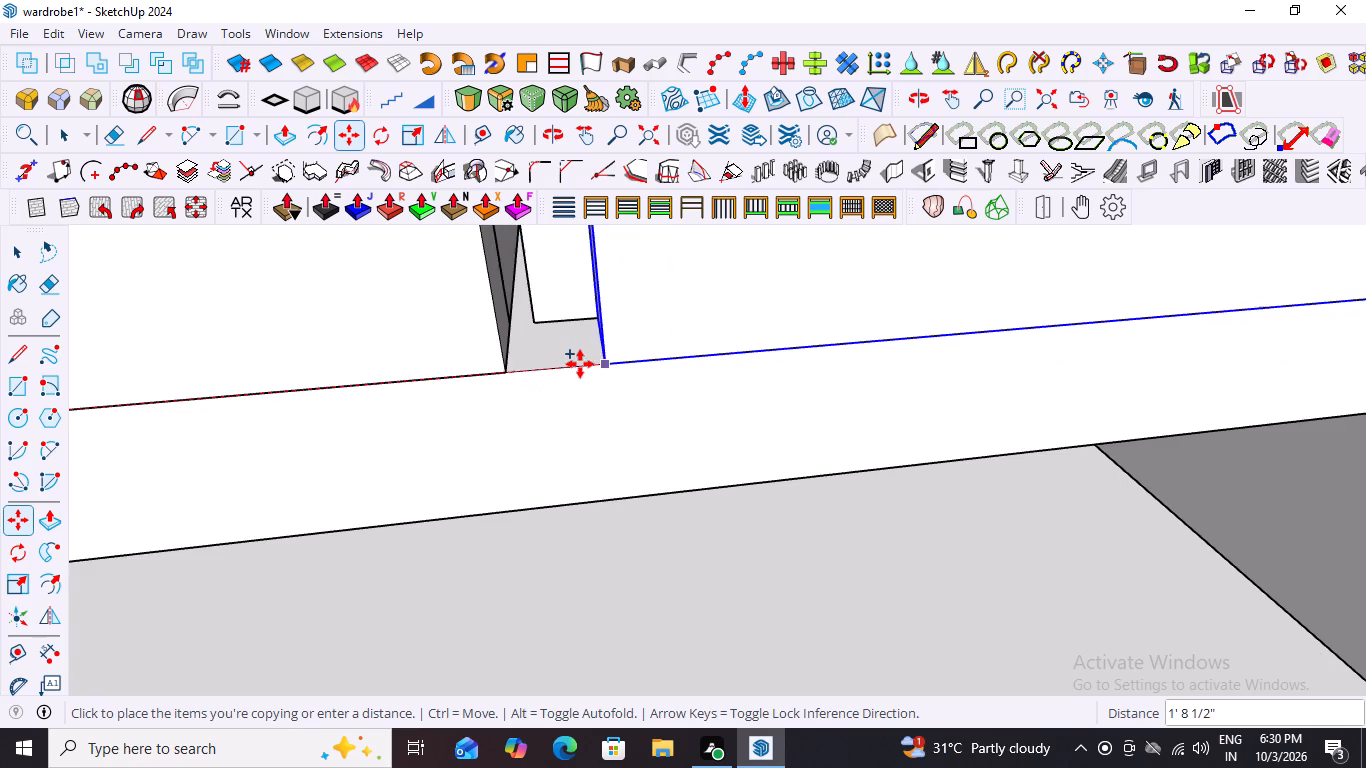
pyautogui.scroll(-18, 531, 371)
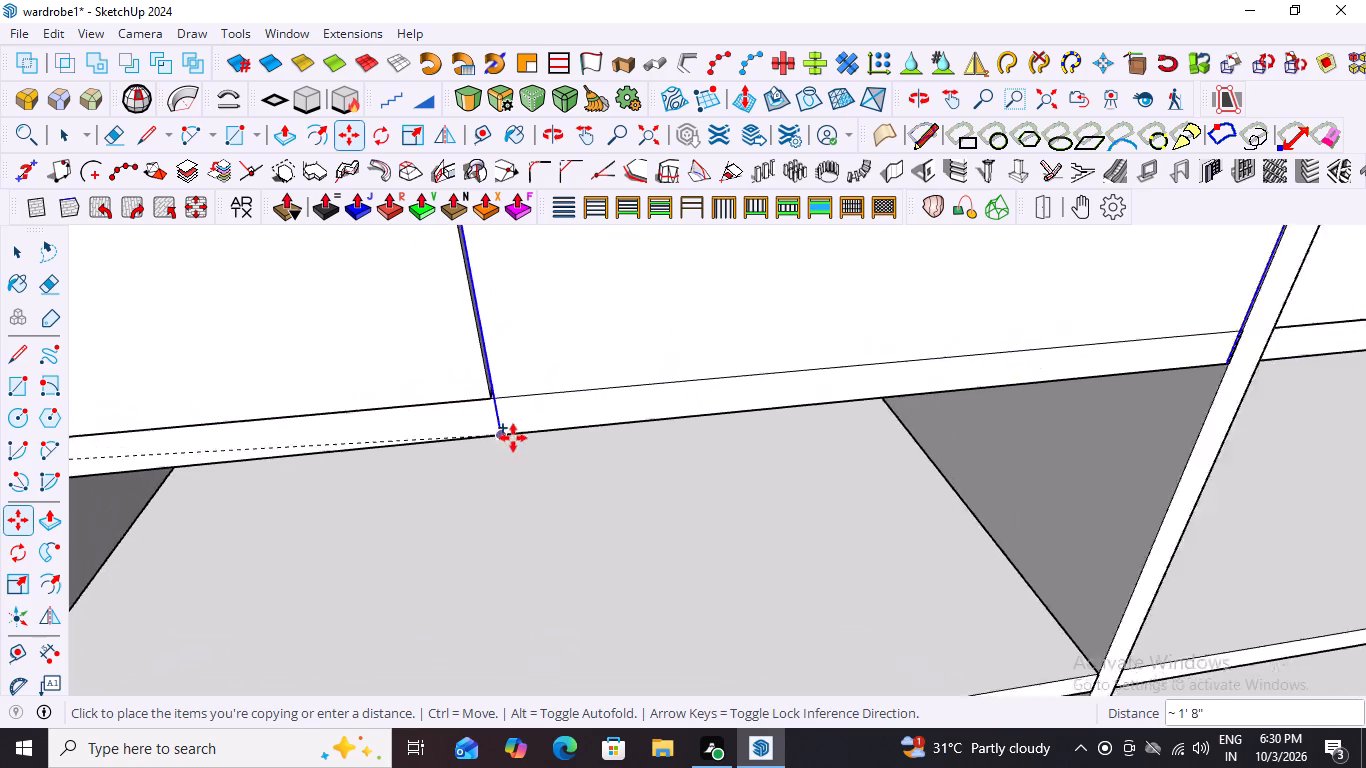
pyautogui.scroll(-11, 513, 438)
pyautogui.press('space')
# Copy the outermost drawer front about 1' 8" sideways, aligning its lower back corner with the compartment's corner at the full-height partition.
pyautogui.scroll(8, 495, 431)
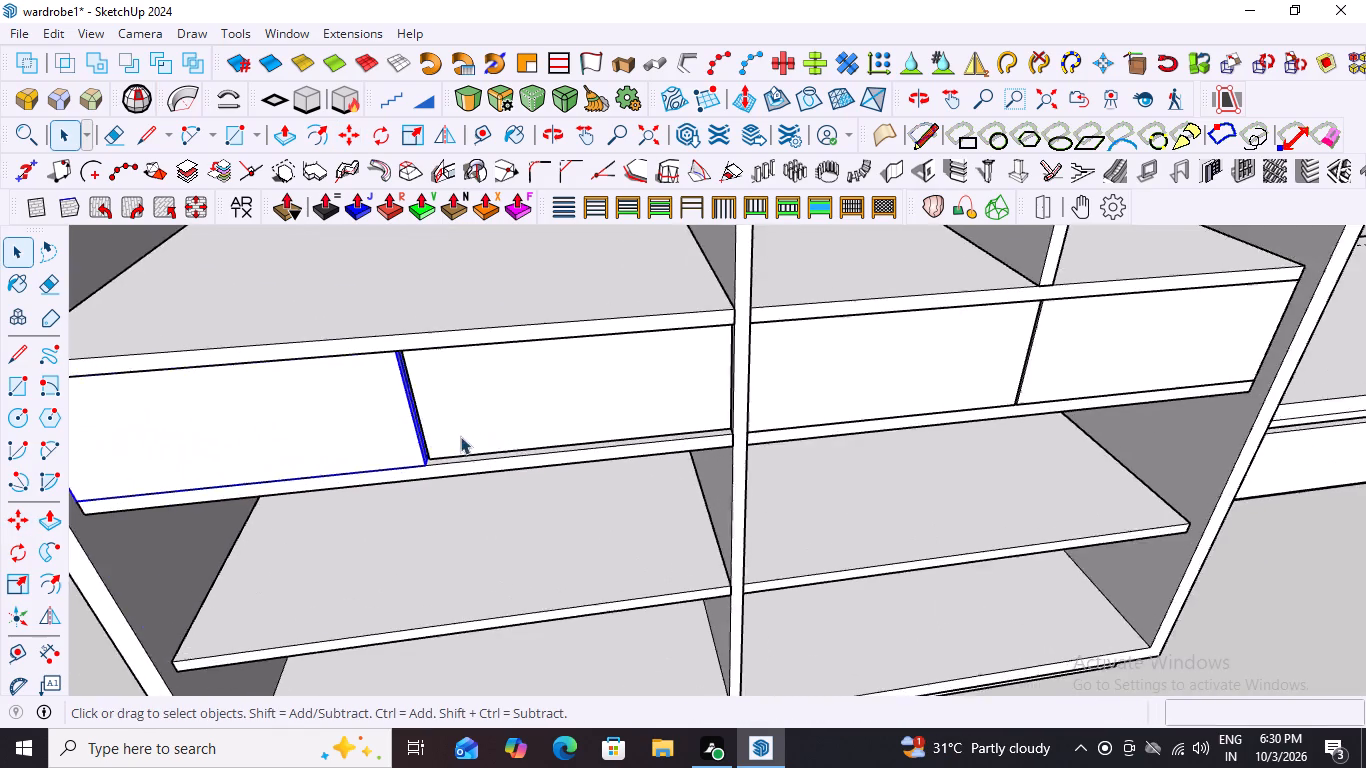
pyautogui.scroll(6, 460, 436)
pyautogui.moveTo(442, 468); pyautogui.dragTo(416, 466, button='middle')
pyautogui.scroll(10, 417, 466)
pyautogui.press('m')
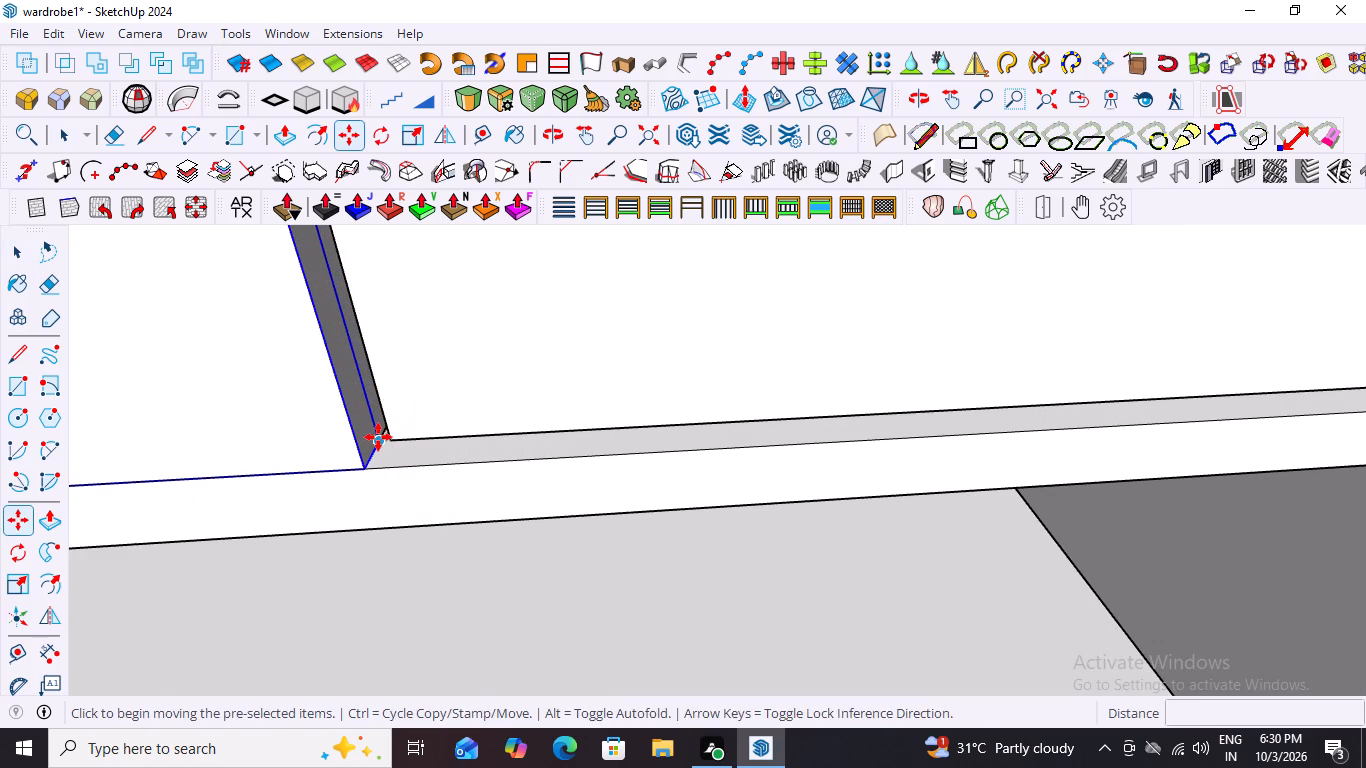
pyautogui.click(378, 438)
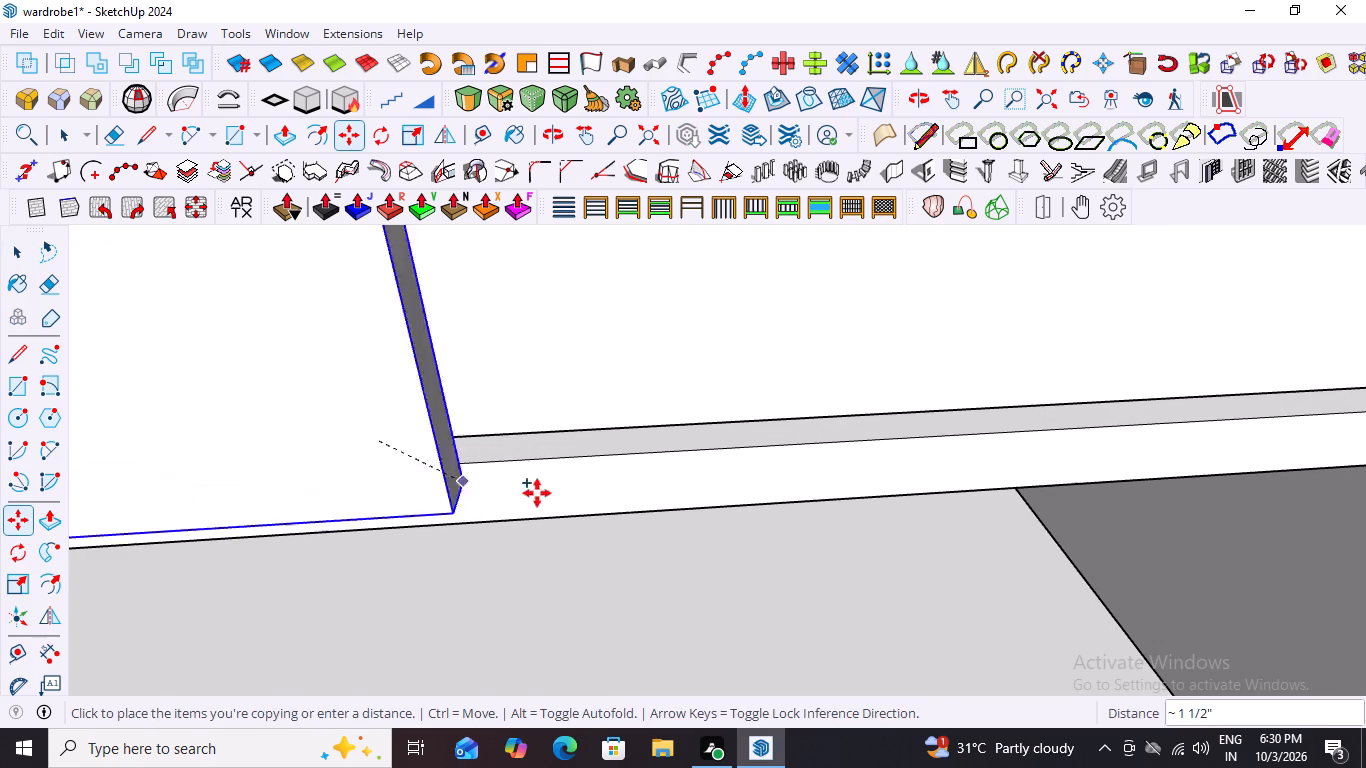
pyautogui.scroll(-13, 513, 481)
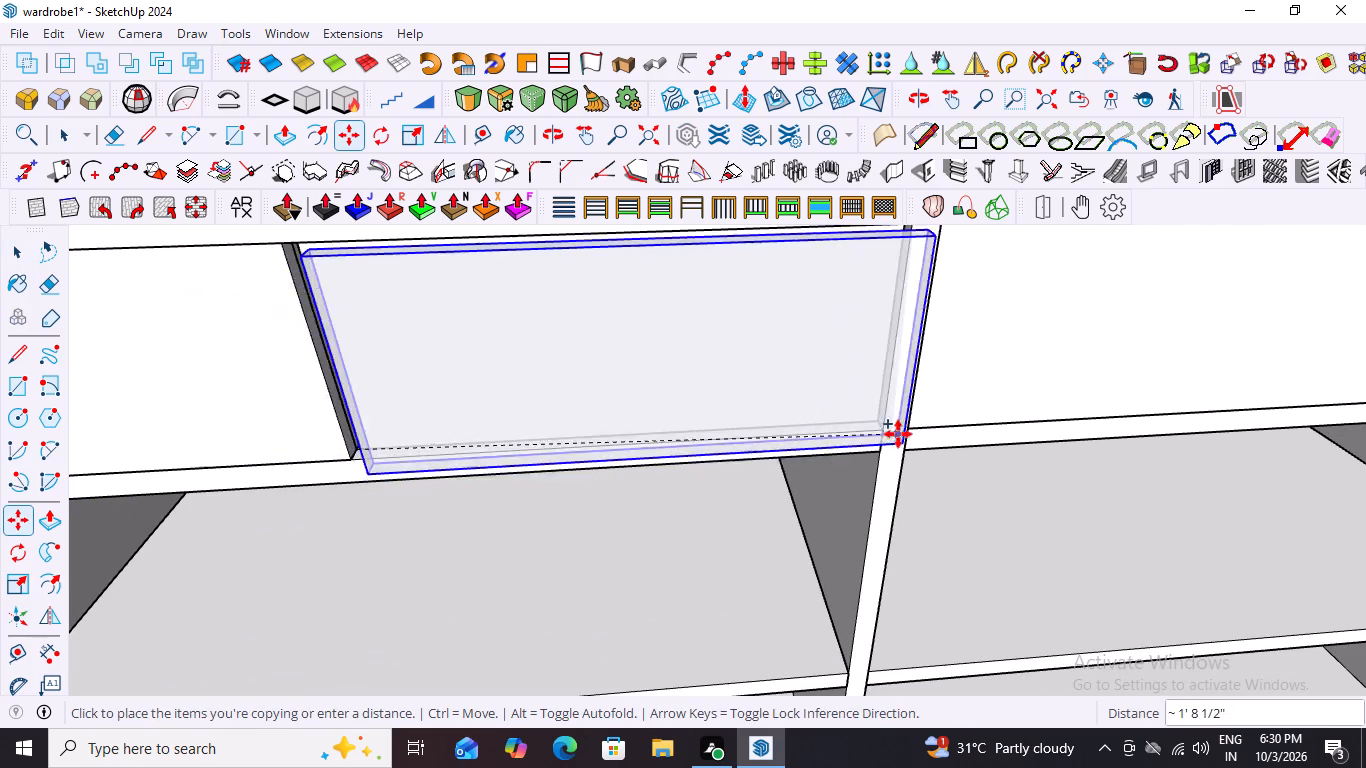
pyautogui.scroll(18, 881, 428)
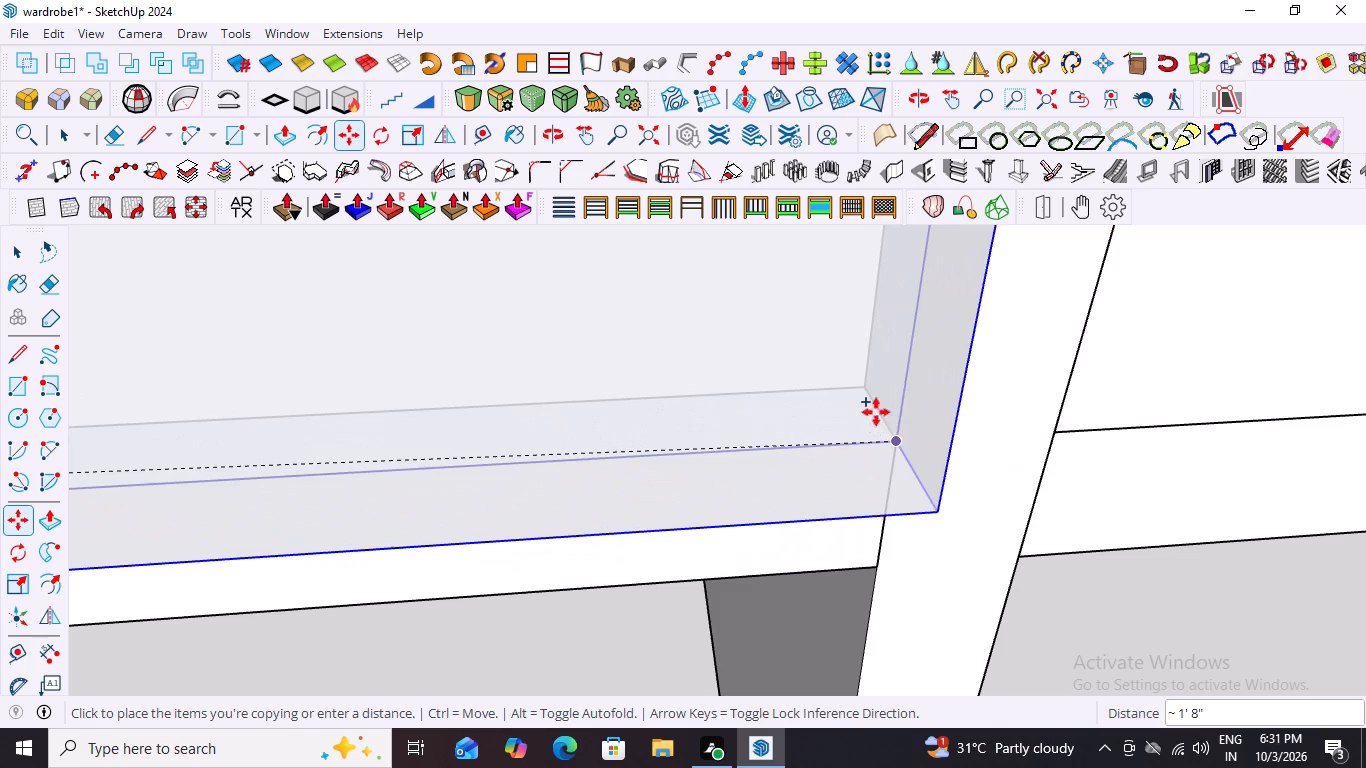
pyautogui.click(866, 388)
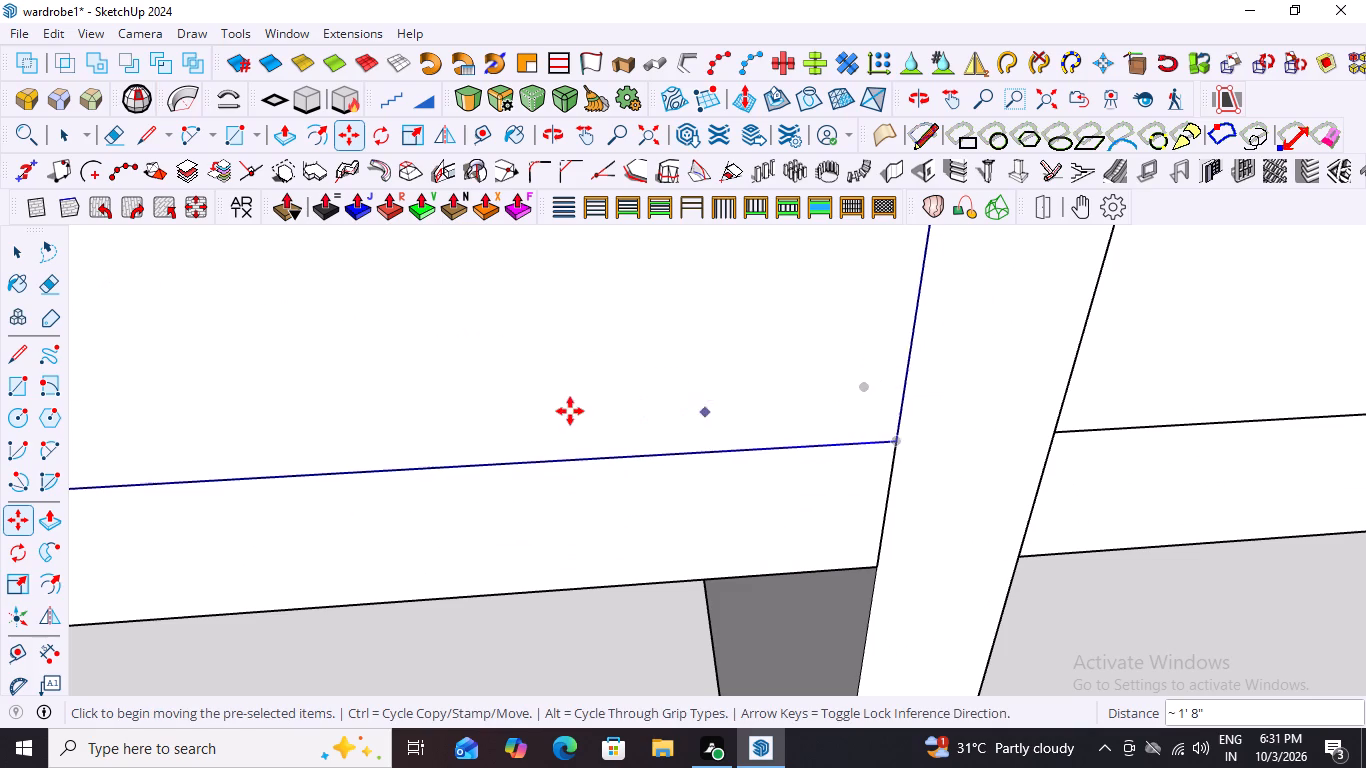
pyautogui.scroll(-20, 581, 401)
pyautogui.scroll(-10, 581, 401)
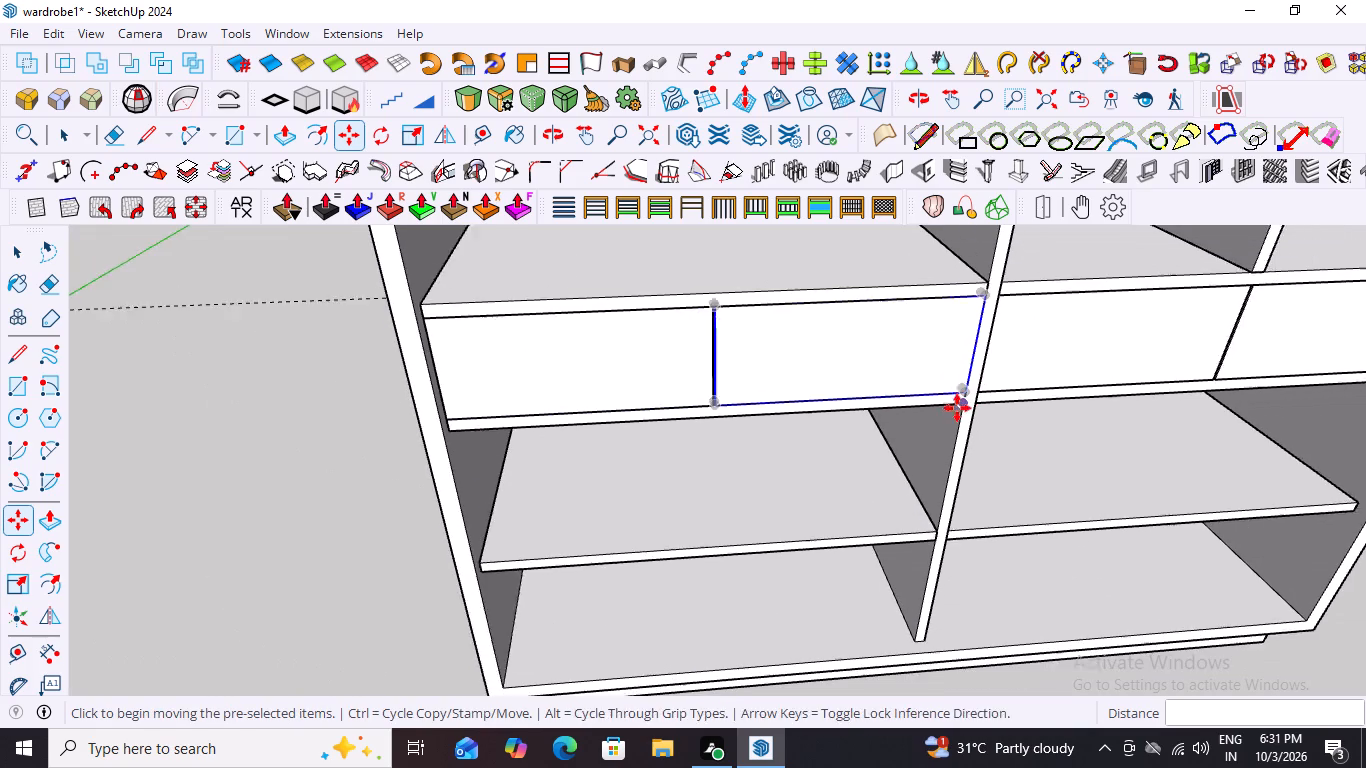
pyautogui.scroll(-1, 957, 408)
pyautogui.press('space')
pyautogui.click(334, 434)
# Examine the joint between the two drawer fronts in the outer wardrobe bay from both sides.
pyautogui.moveTo(880, 373); pyautogui.dragTo(876, 308, button='middle')
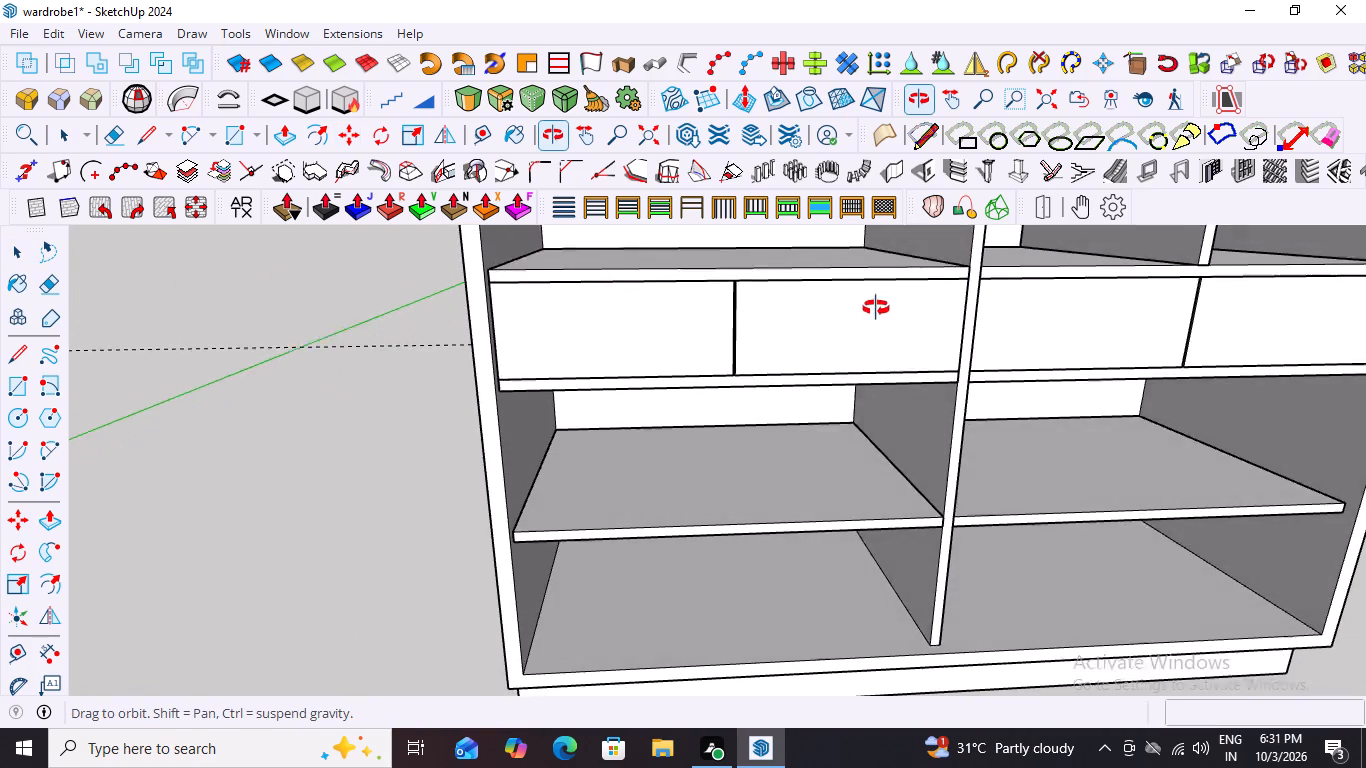
pyautogui.moveTo(876, 308); pyautogui.dragTo(873, 316, button='middle')
pyautogui.scroll(13, 716, 322)
pyautogui.scroll(5, 735, 418)
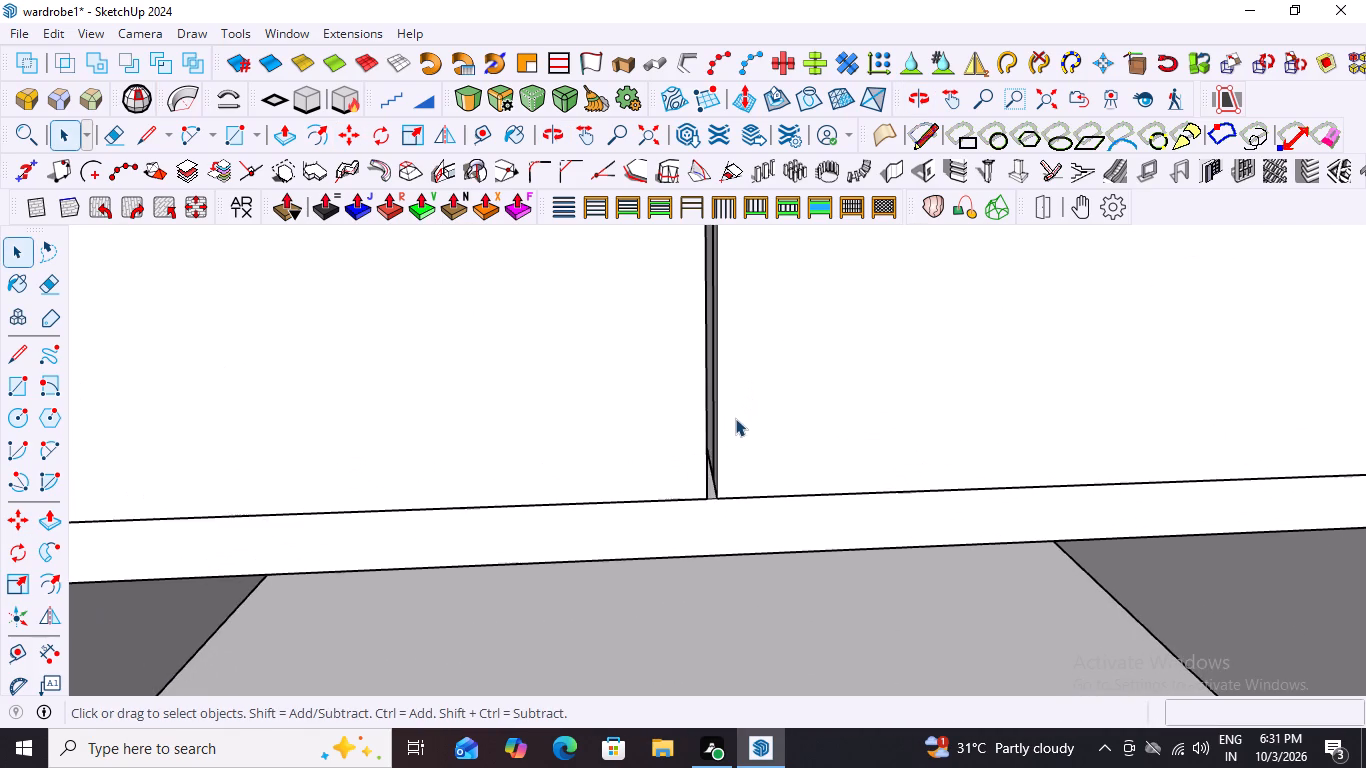
pyautogui.scroll(4, 729, 425)
pyautogui.moveTo(765, 425); pyautogui.dragTo(816, 362, button='middle')
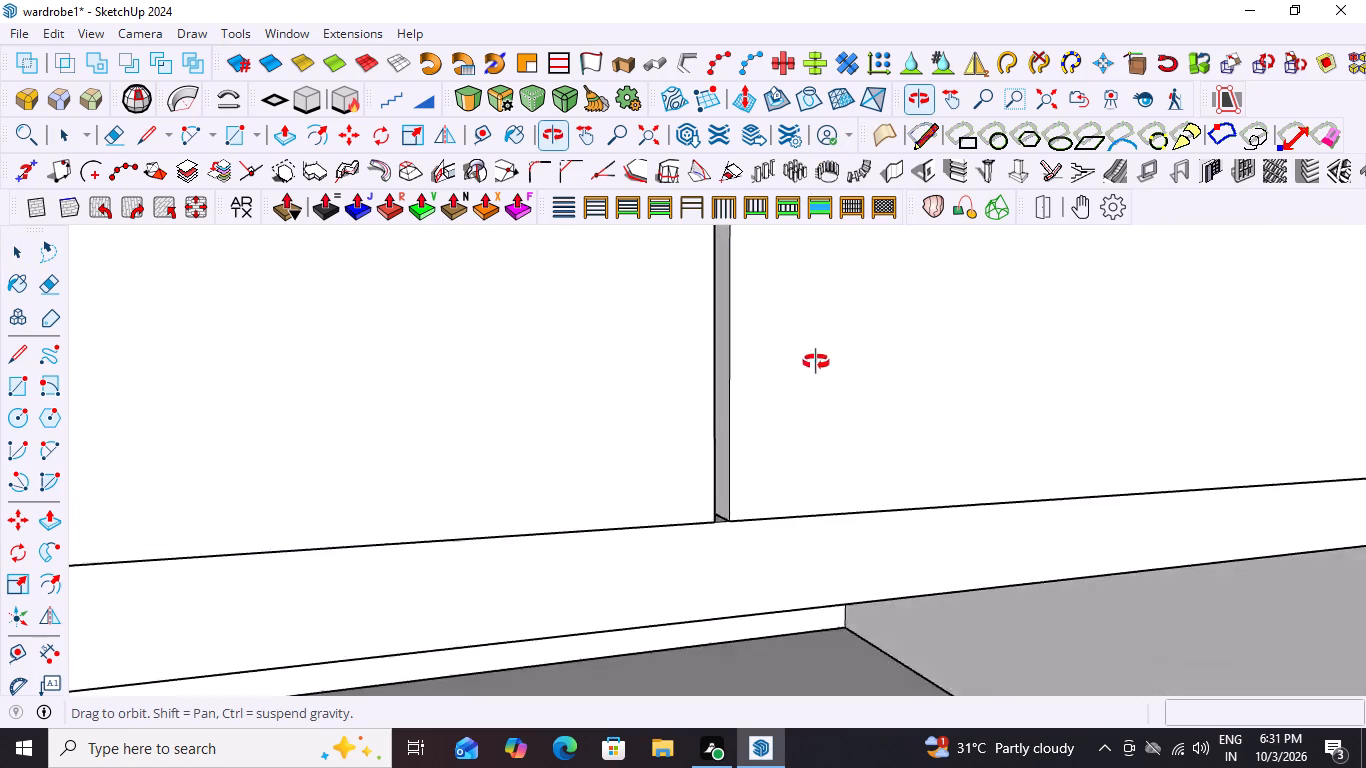
pyautogui.moveTo(816, 362); pyautogui.dragTo(738, 398, button='middle')
pyautogui.scroll(-20, 741, 397)
pyautogui.scroll(-2, 741, 397)
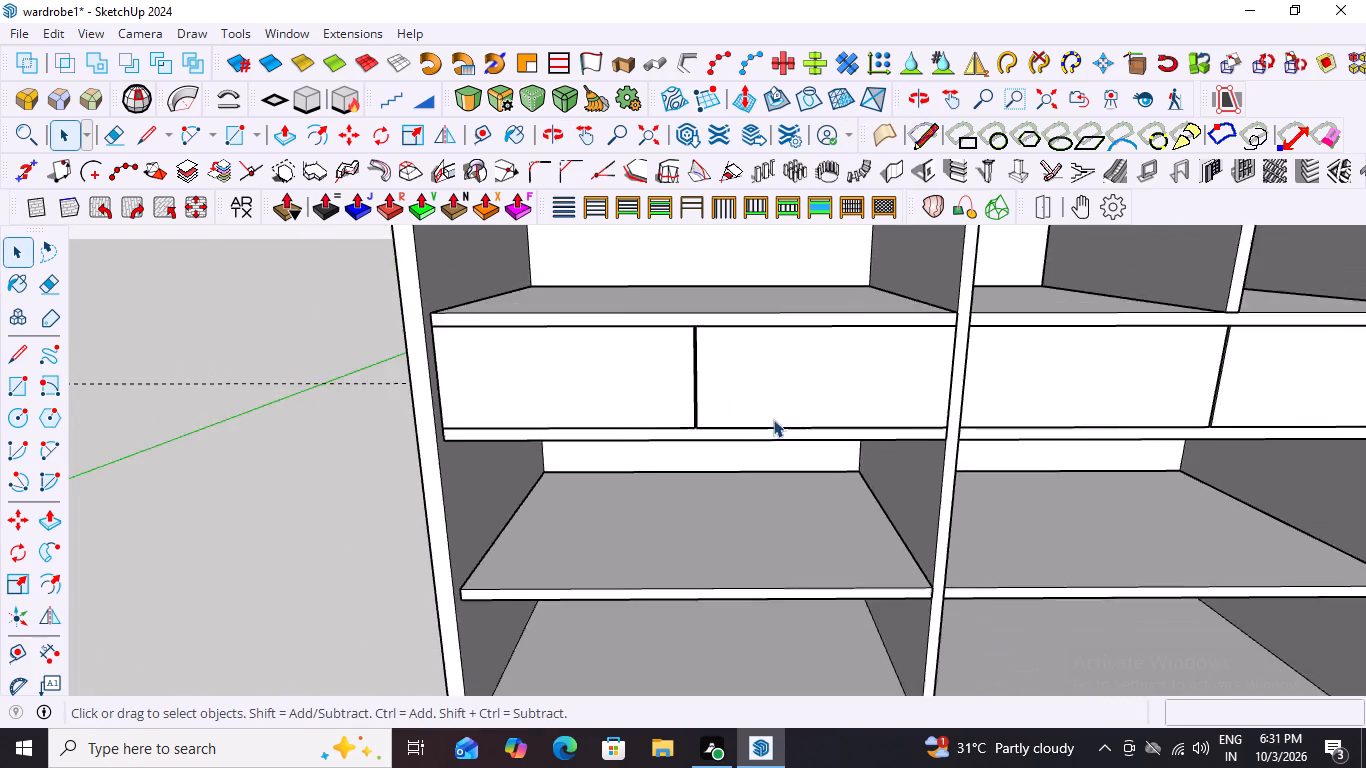
pyautogui.scroll(-3, 773, 419)
pyautogui.moveTo(770, 430); pyautogui.dragTo(551, 410, button='middle')
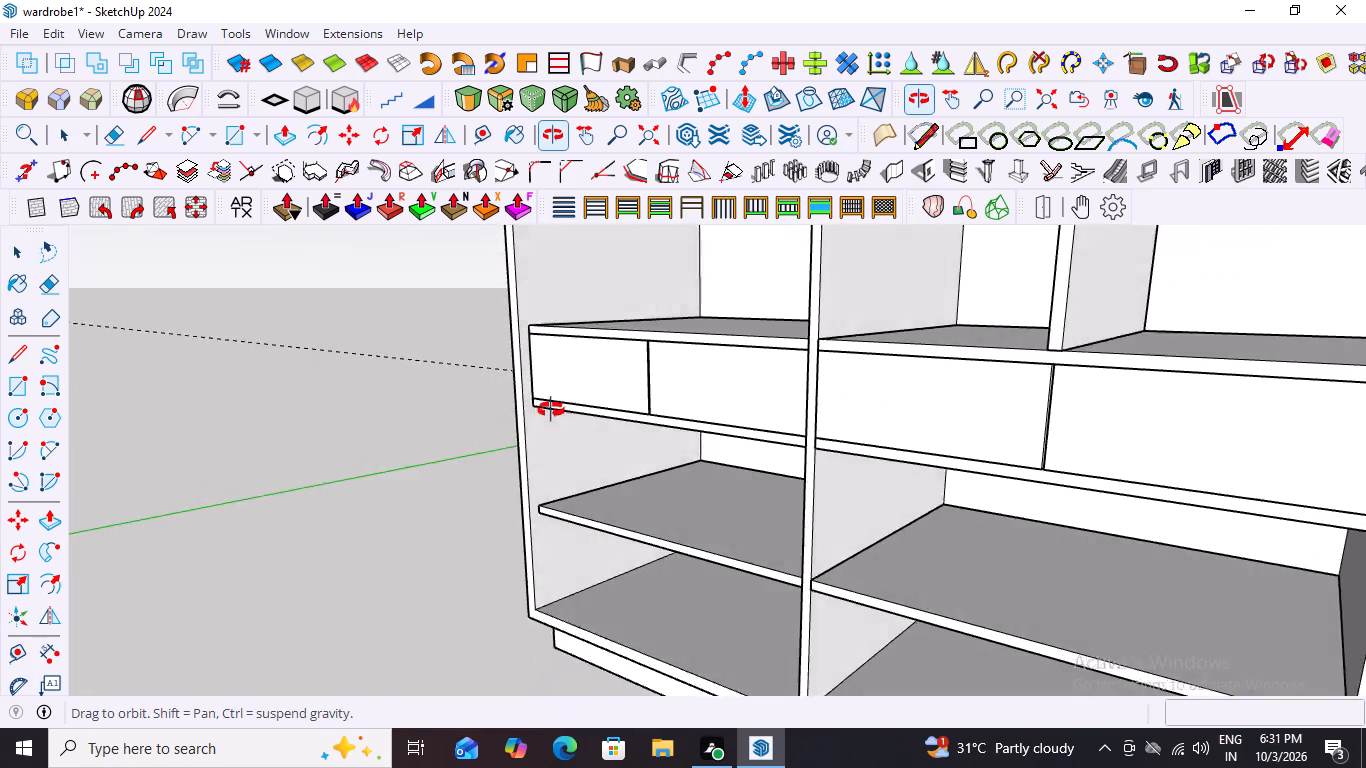
pyautogui.moveTo(551, 410); pyautogui.dragTo(785, 425, button='middle')
# Compare the raised box's front panels with the joint between the wardrobe's drawer fronts.
pyautogui.scroll(-9, 782, 426)
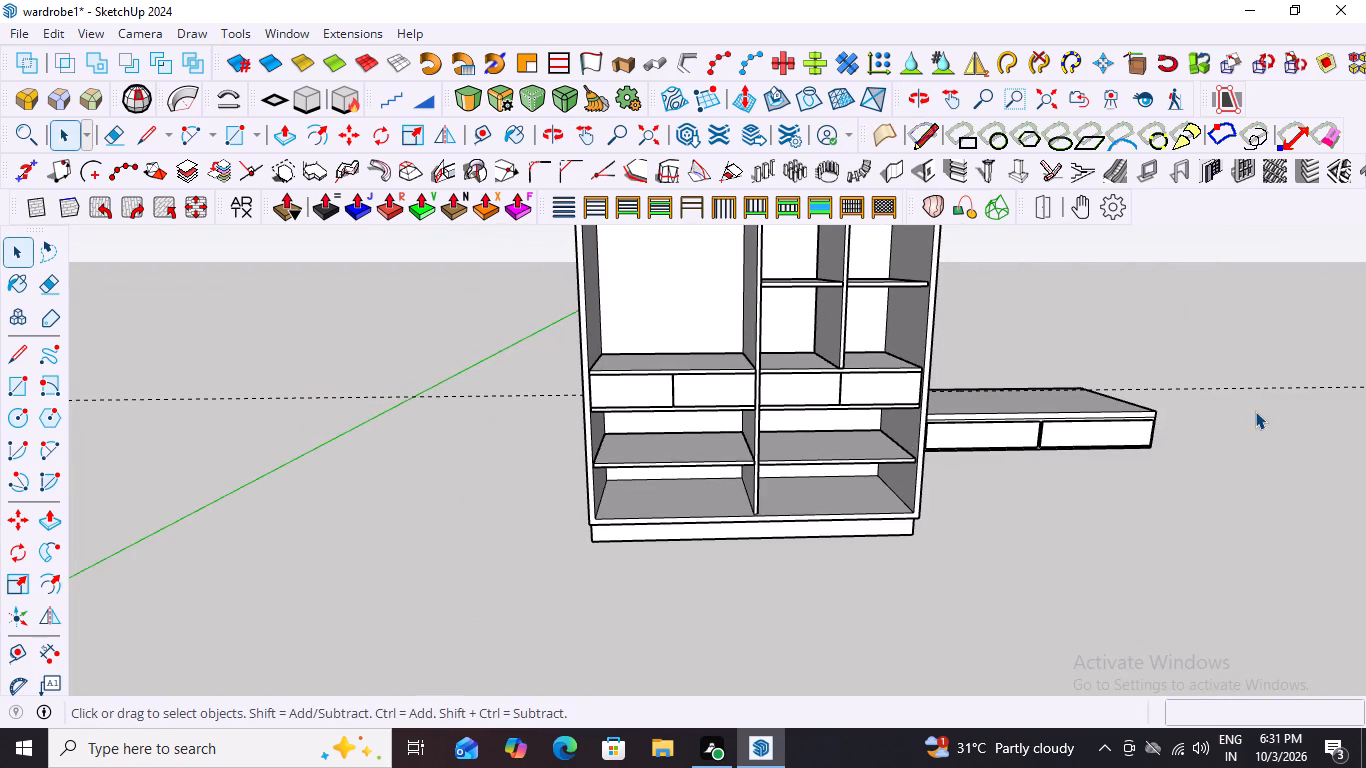
pyautogui.scroll(11, 1255, 411)
pyautogui.scroll(4, 904, 430)
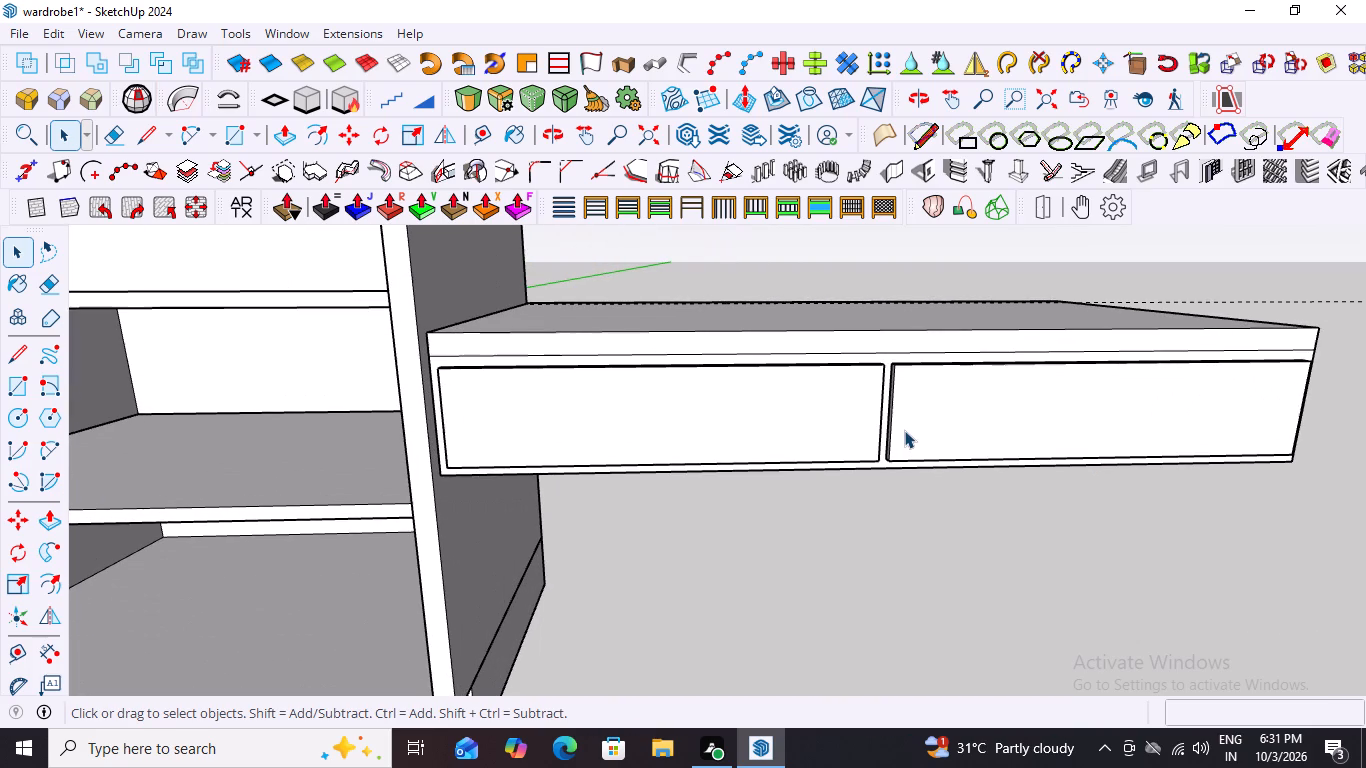
pyautogui.scroll(-7, 904, 430)
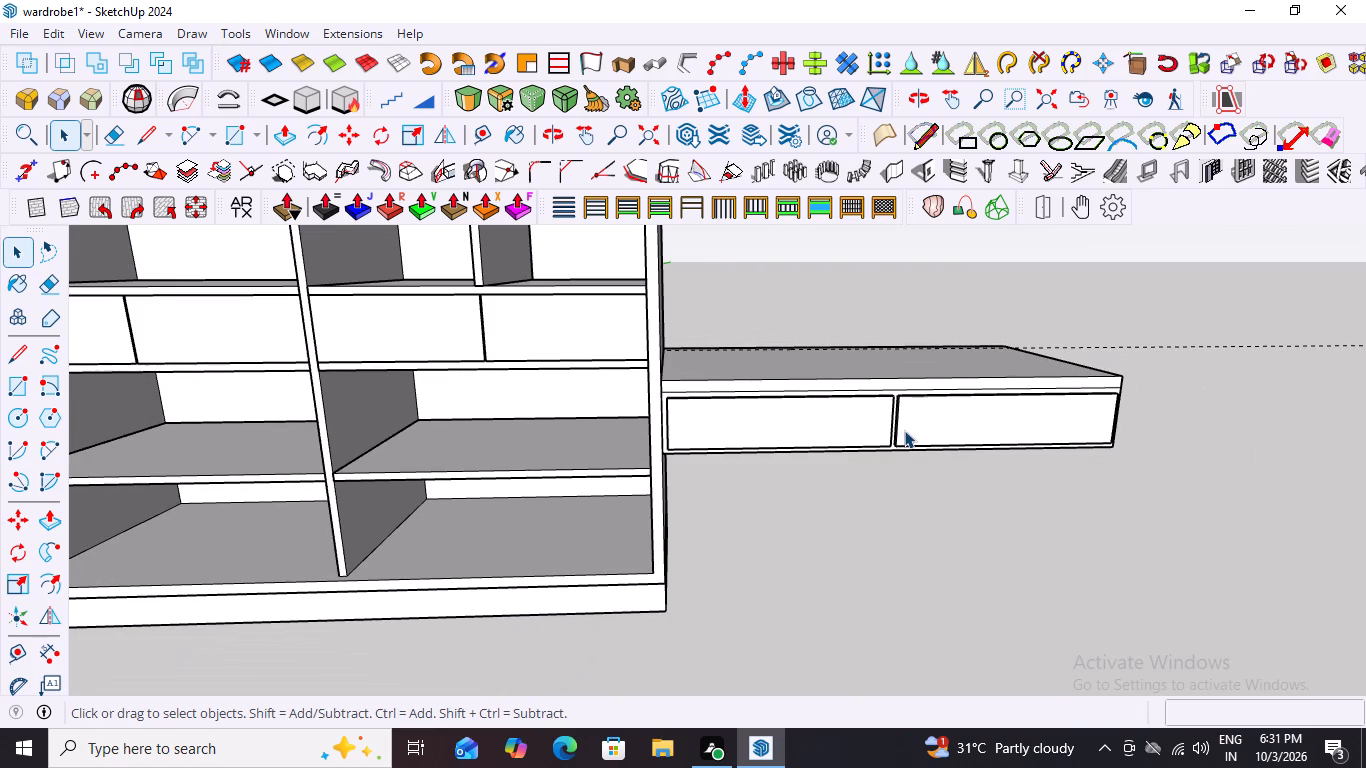
pyautogui.scroll(10, 431, 336)
pyautogui.scroll(10, 531, 359)
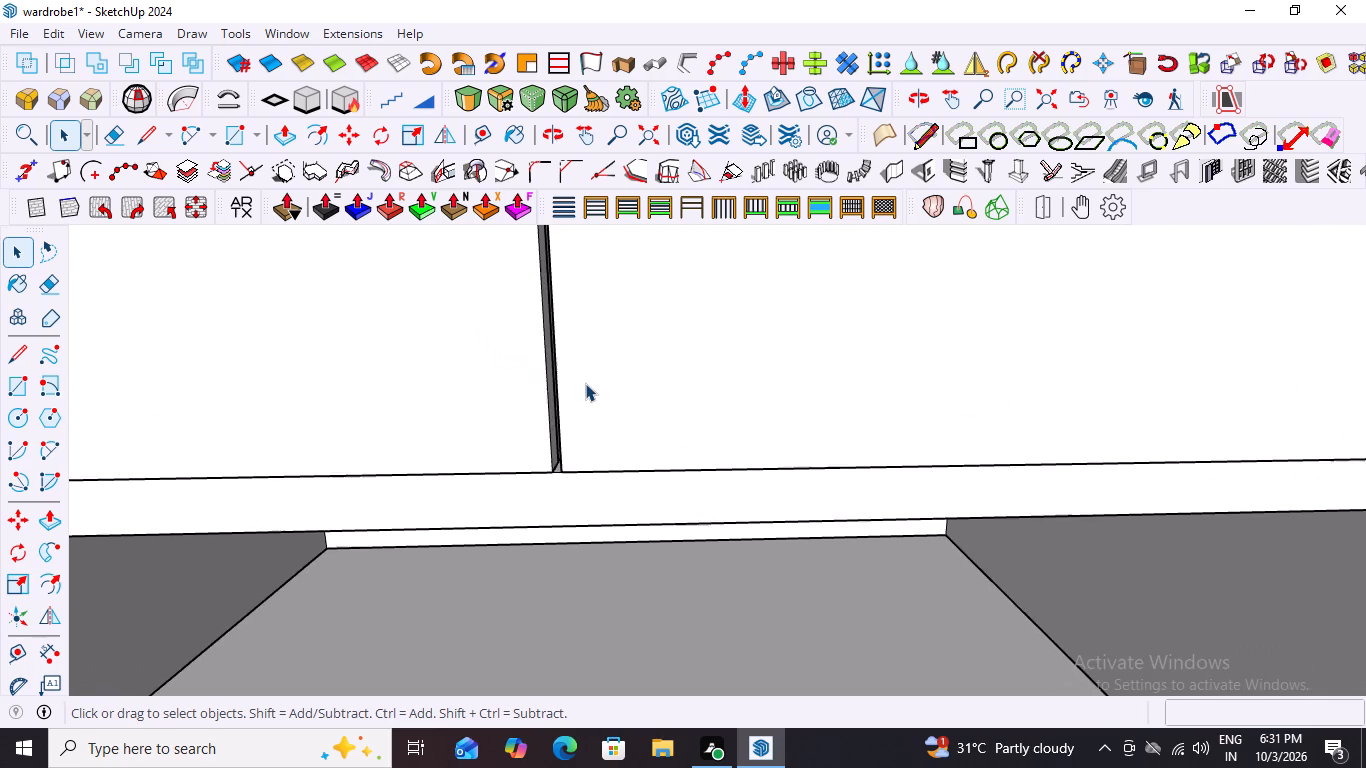
pyautogui.scroll(8, 544, 392)
pyautogui.moveTo(589, 392); pyautogui.dragTo(632, 392, button='middle')
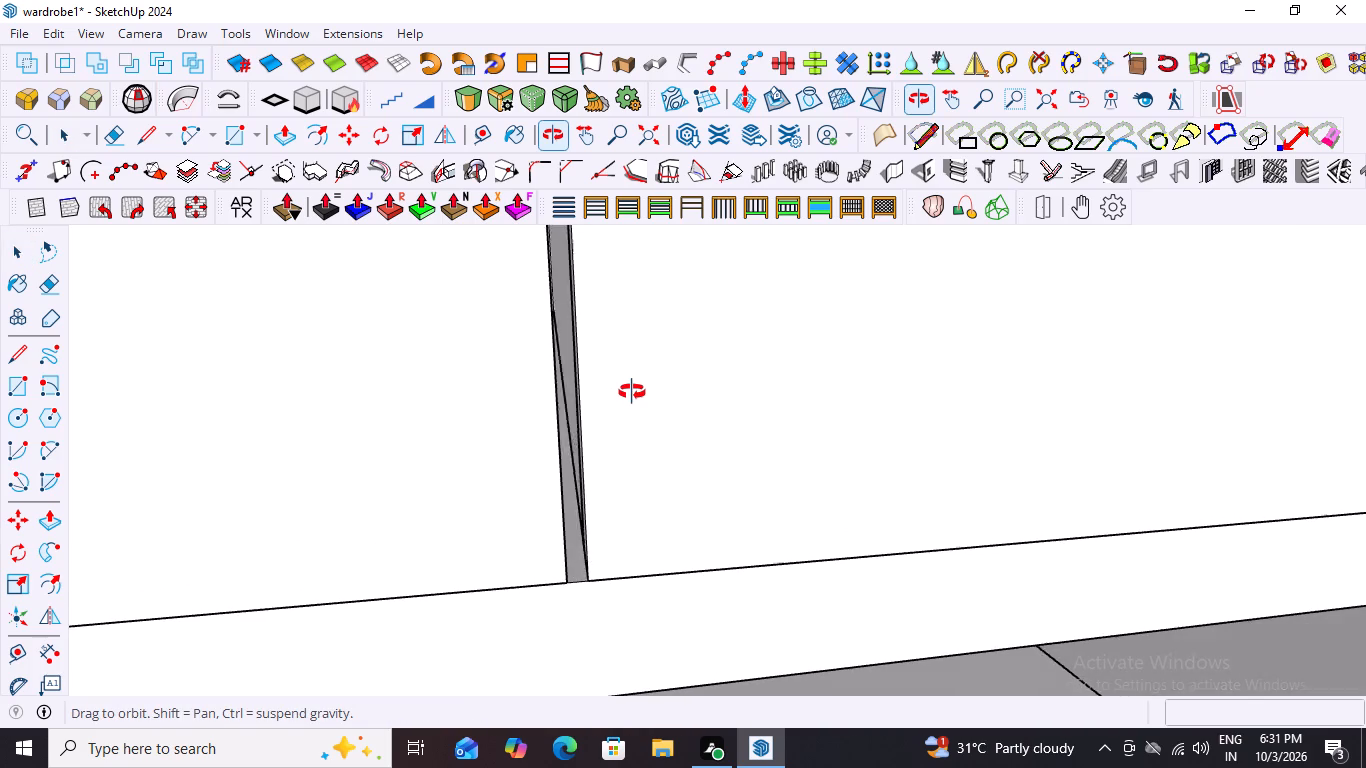
pyautogui.moveTo(632, 392); pyautogui.dragTo(609, 377, button='middle')
pyautogui.scroll(-4, 569, 361)
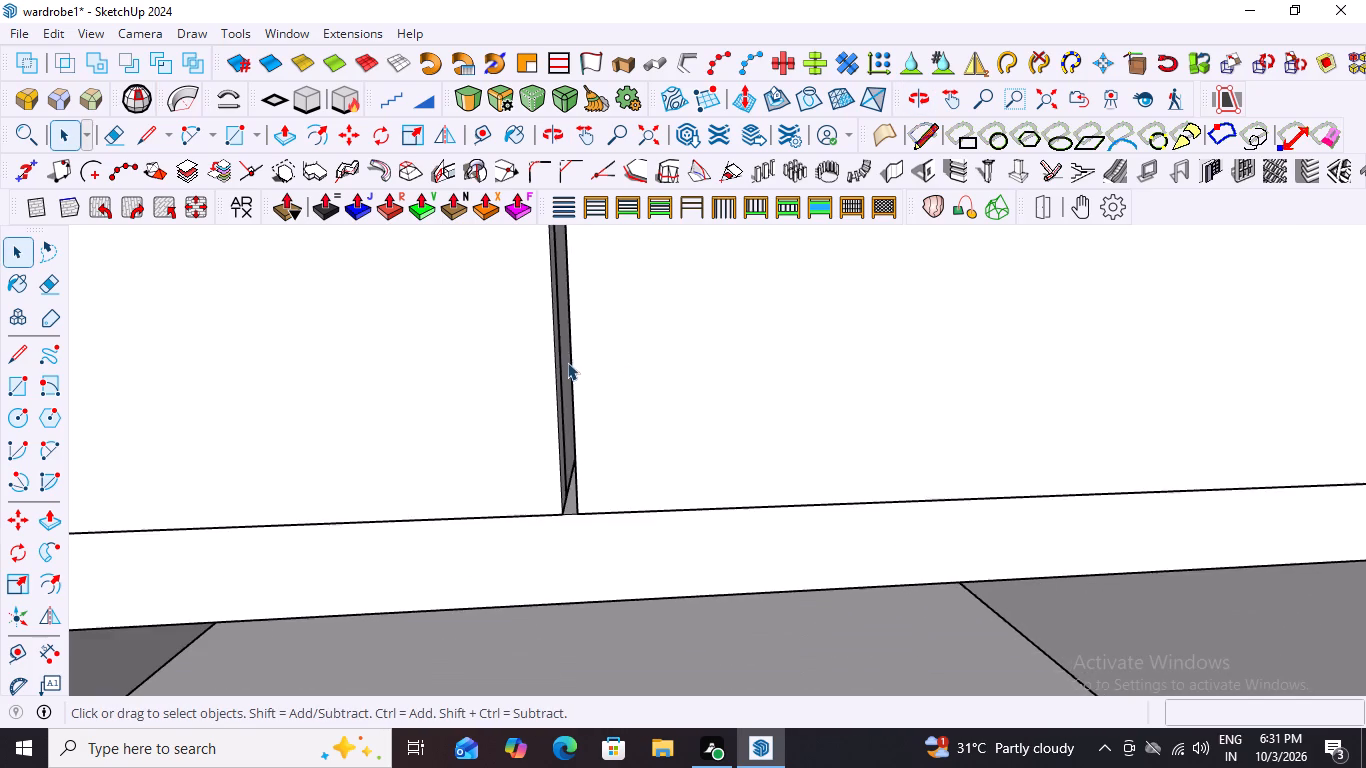
pyautogui.scroll(-20, 567, 362)
pyautogui.scroll(-11, 567, 362)
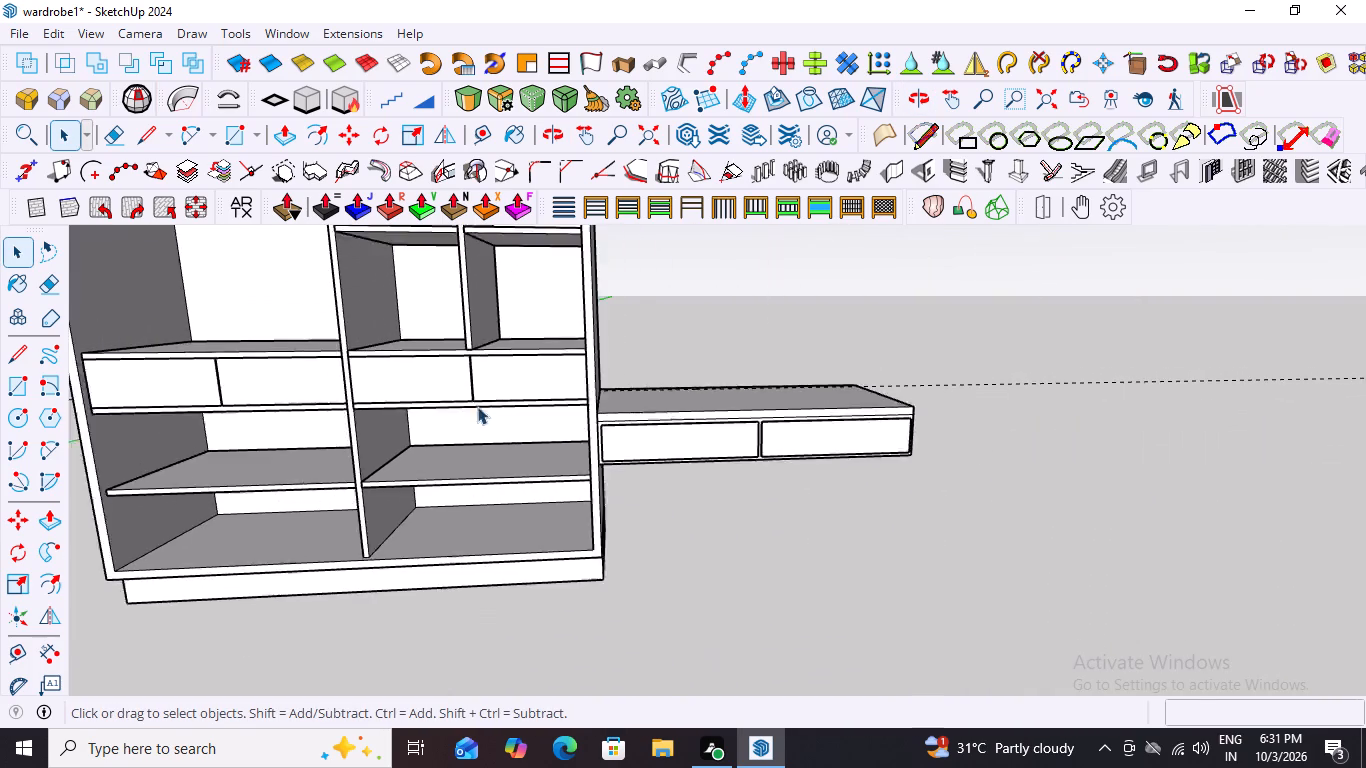
# Examine the raised box and its two fronts from the front and above, including how it sits beside the wardrobe.
pyautogui.scroll(-5, 477, 406)
pyautogui.middleClick(726, 439)
pyautogui.scroll(4, 664, 436)
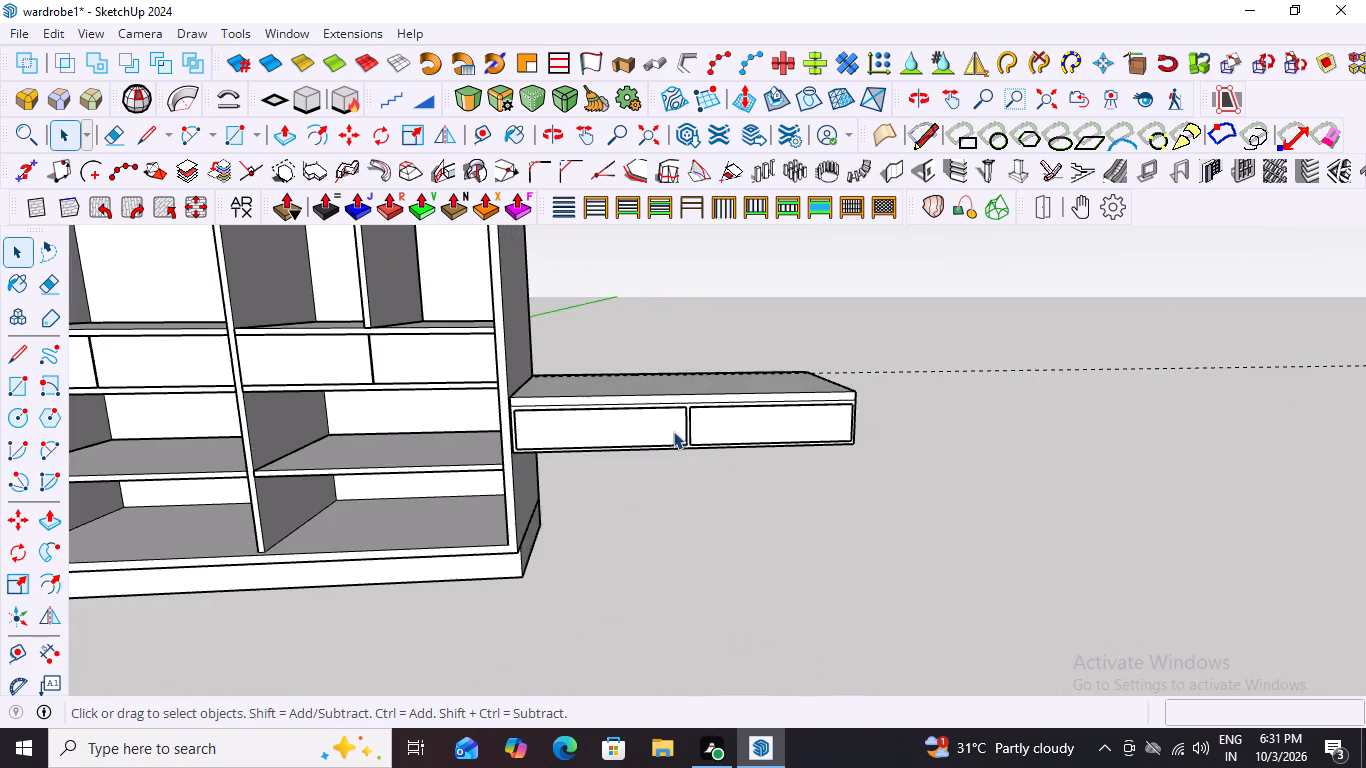
pyautogui.scroll(9, 673, 431)
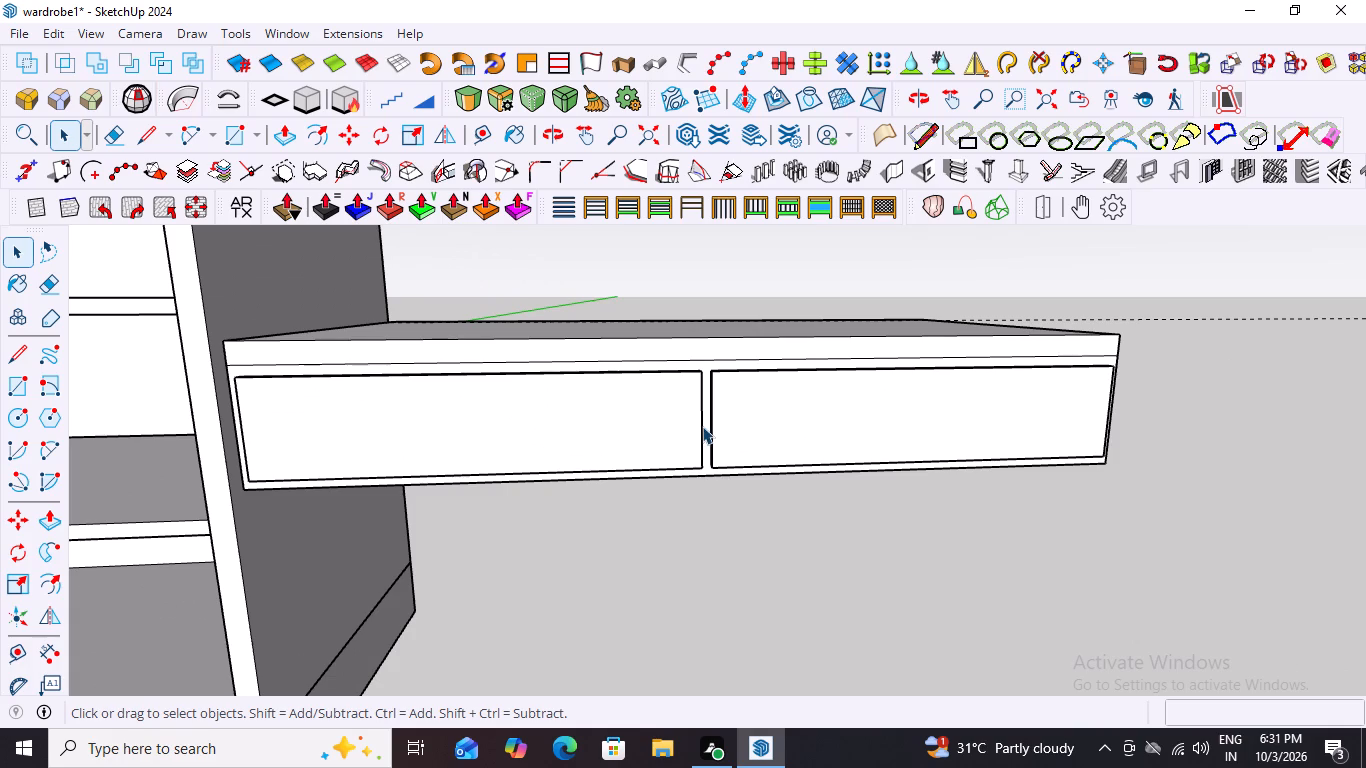
pyautogui.scroll(-3, 702, 426)
pyautogui.moveTo(771, 432); pyautogui.dragTo(734, 411, button='middle')
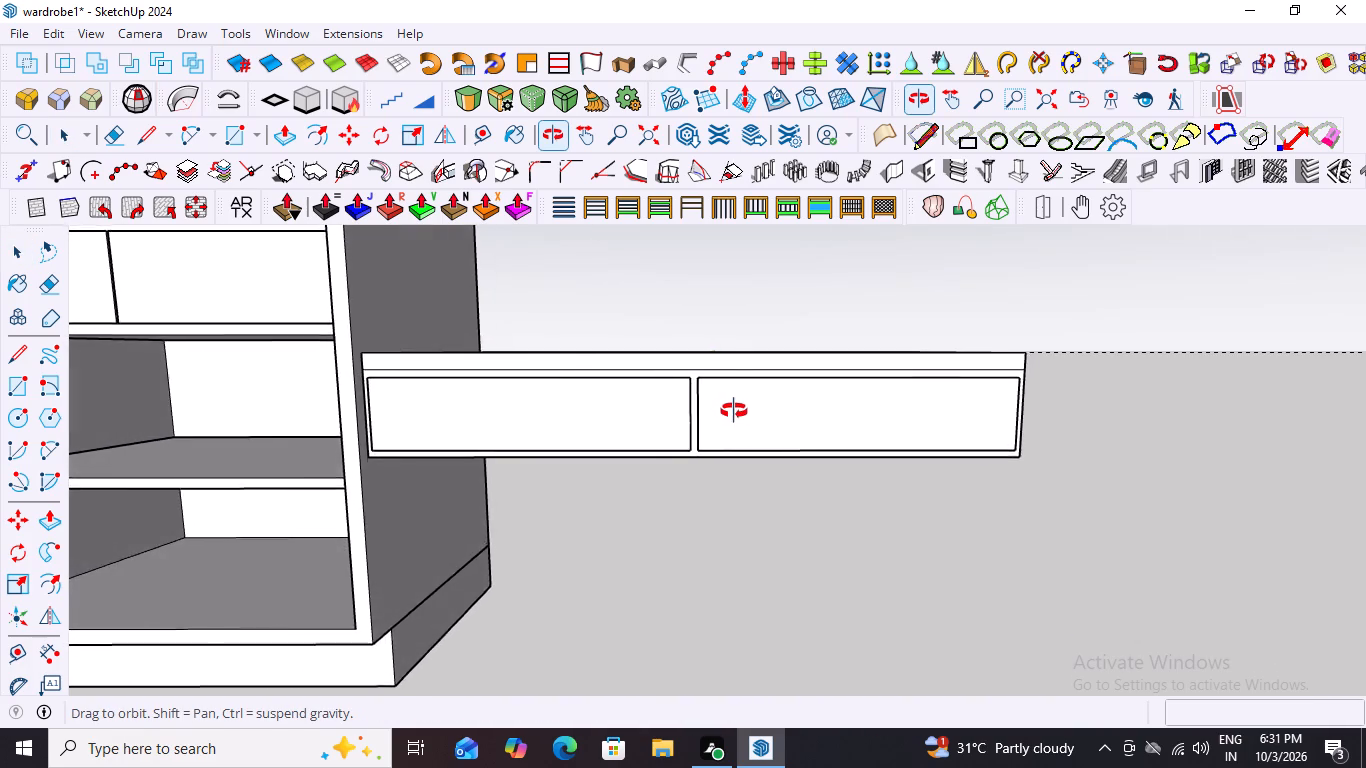
pyautogui.moveTo(734, 411); pyautogui.dragTo(759, 593, button='middle')
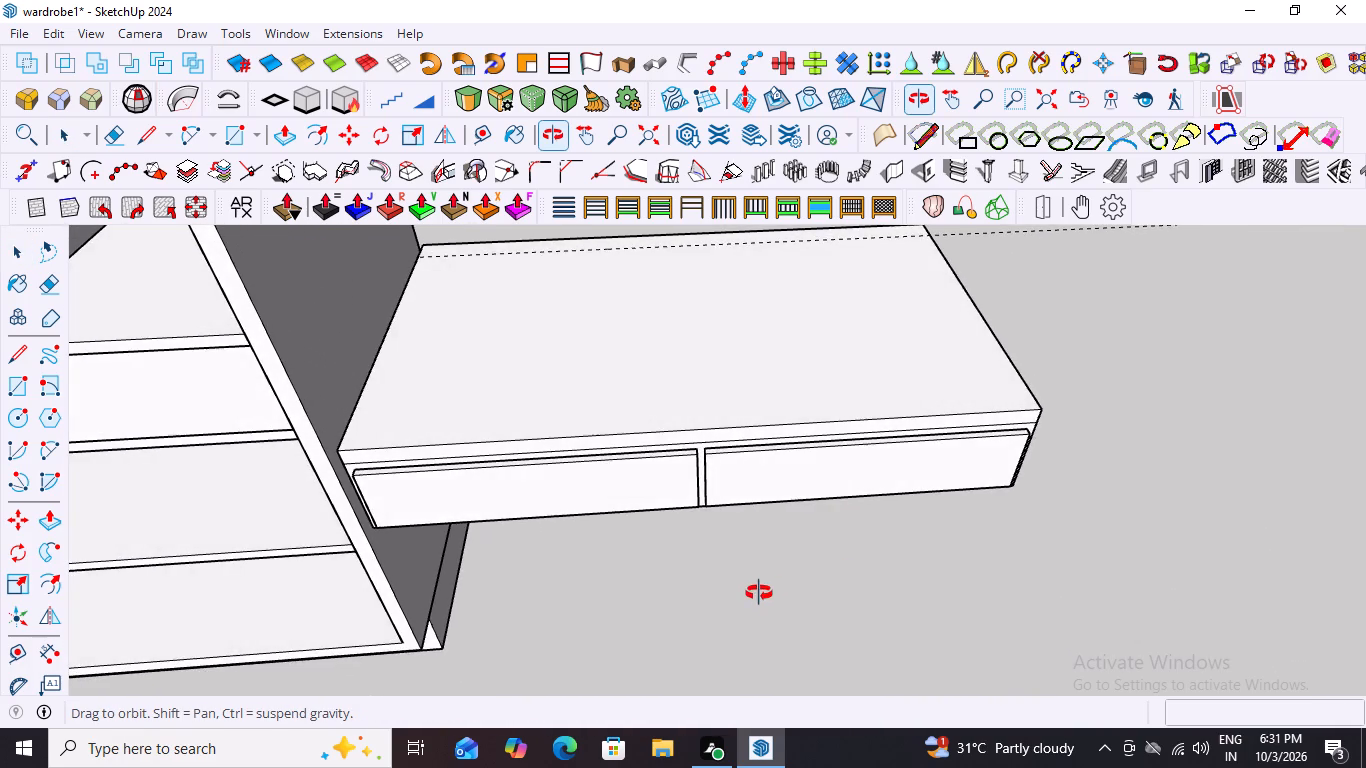
pyautogui.moveTo(759, 593); pyautogui.dragTo(779, 381, button='middle')
pyautogui.scroll(-14, 779, 381)
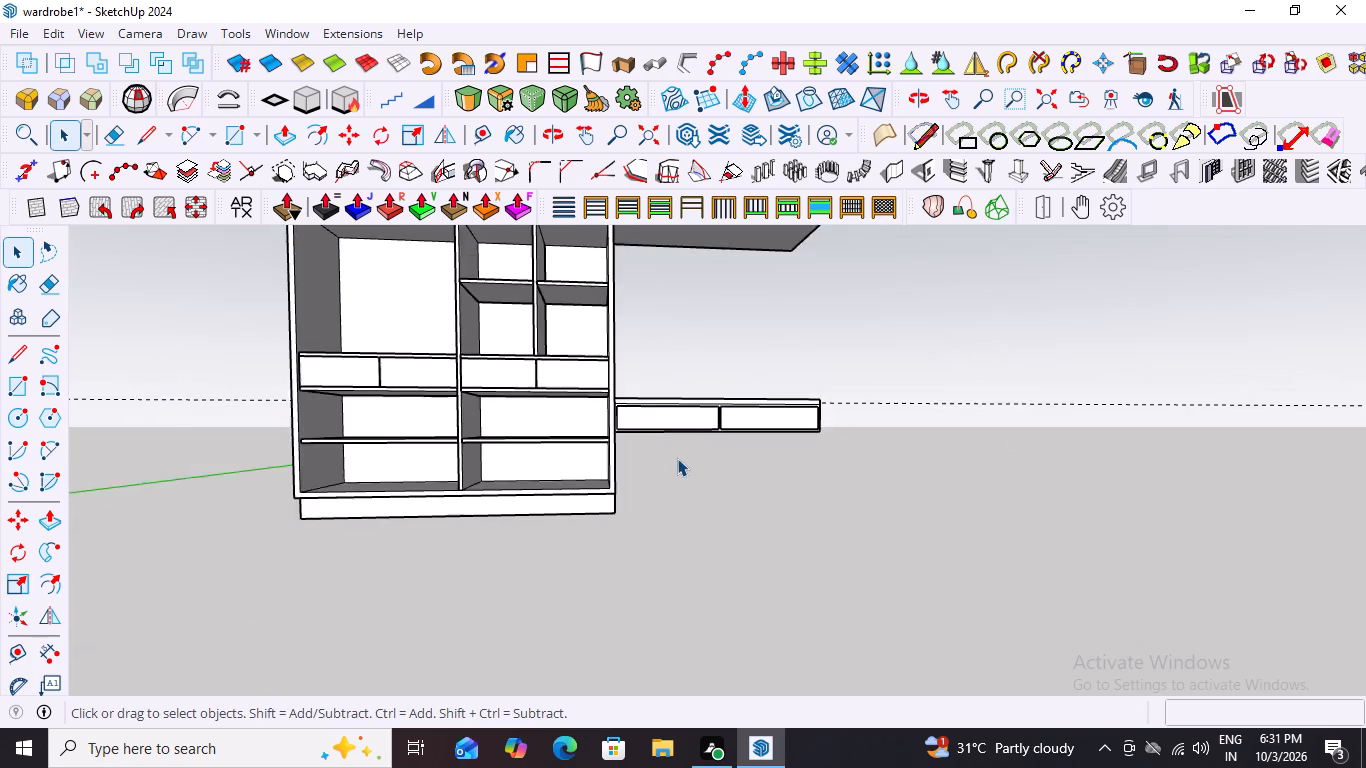
pyautogui.scroll(-3, 677, 458)
pyautogui.moveTo(678, 459); pyautogui.dragTo(639, 530, button='middle')
pyautogui.scroll(-1, 639, 530)
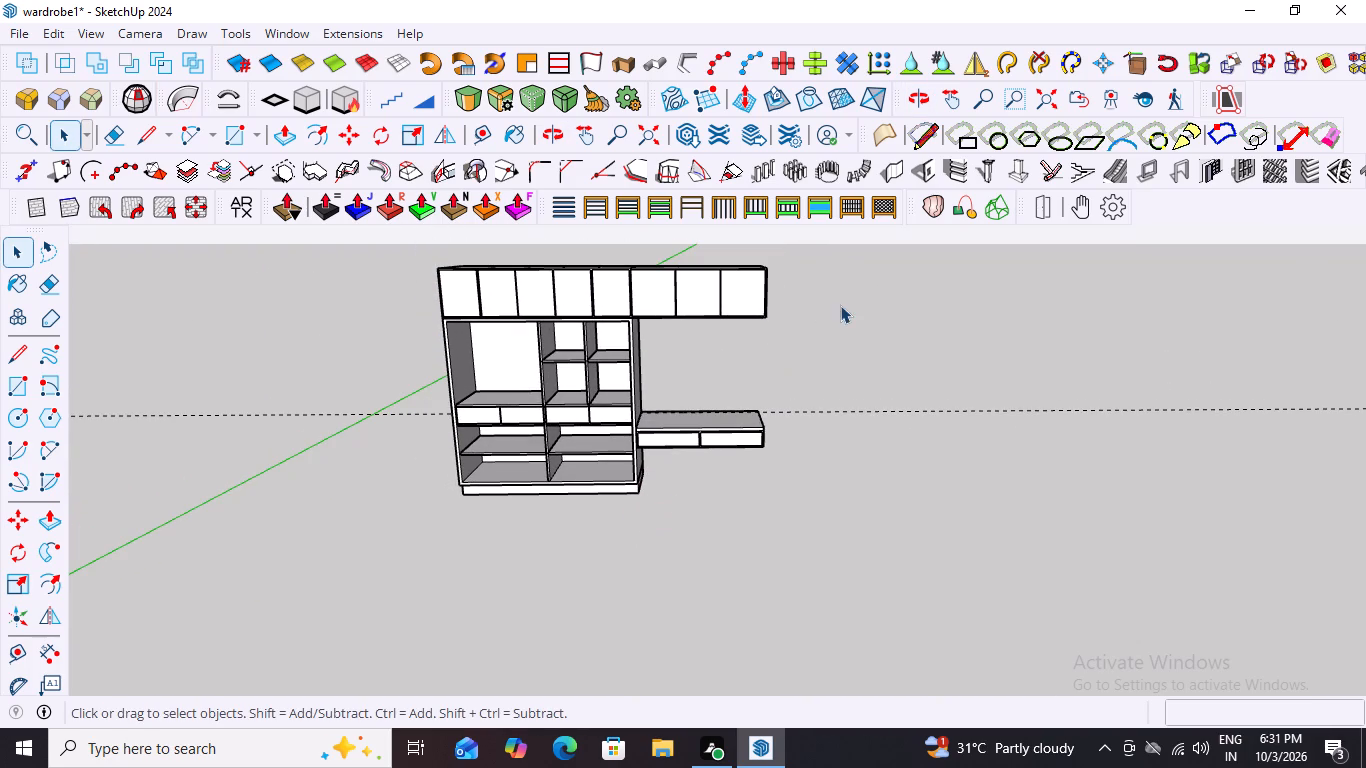
# Delete the dashed construction guide line running past the wardrobe and raised box.
pyautogui.click(844, 310)
pyautogui.scroll(3, 833, 439)
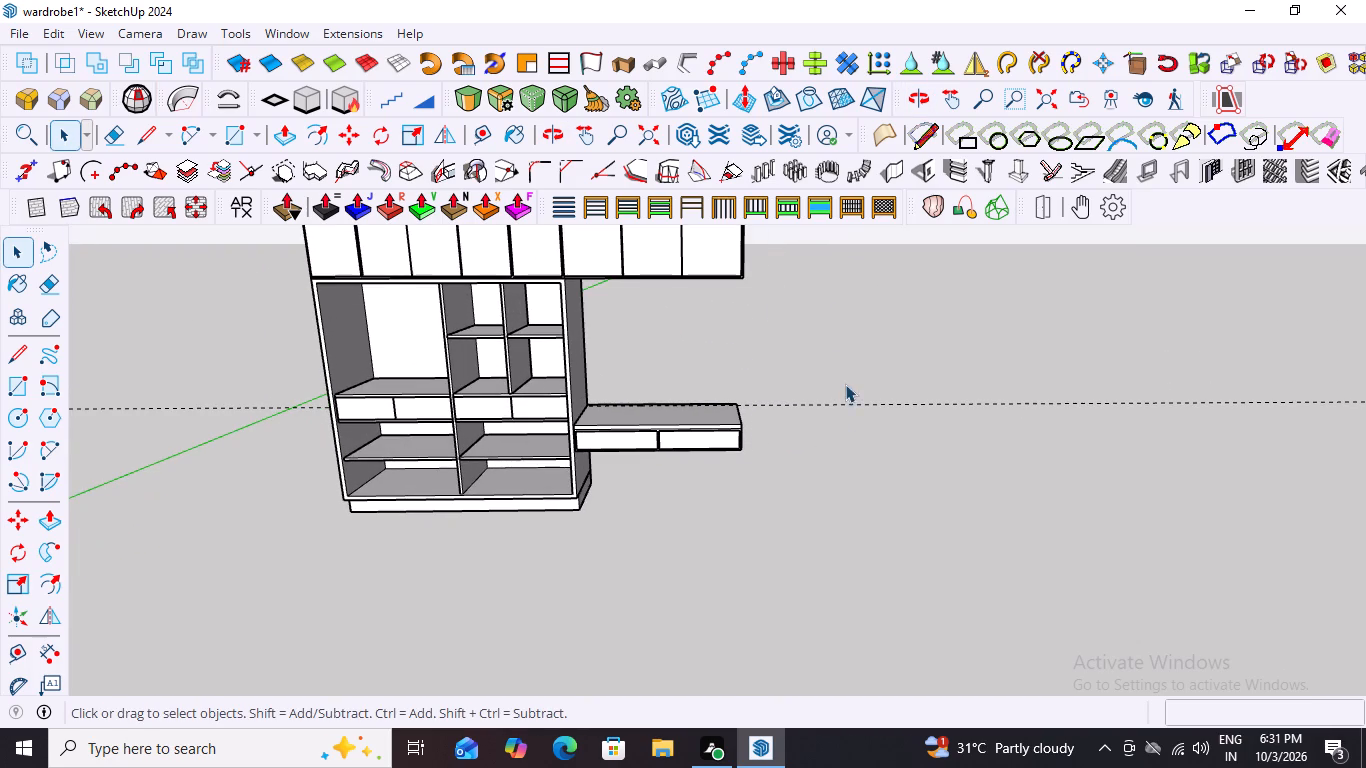
pyautogui.click(852, 402)
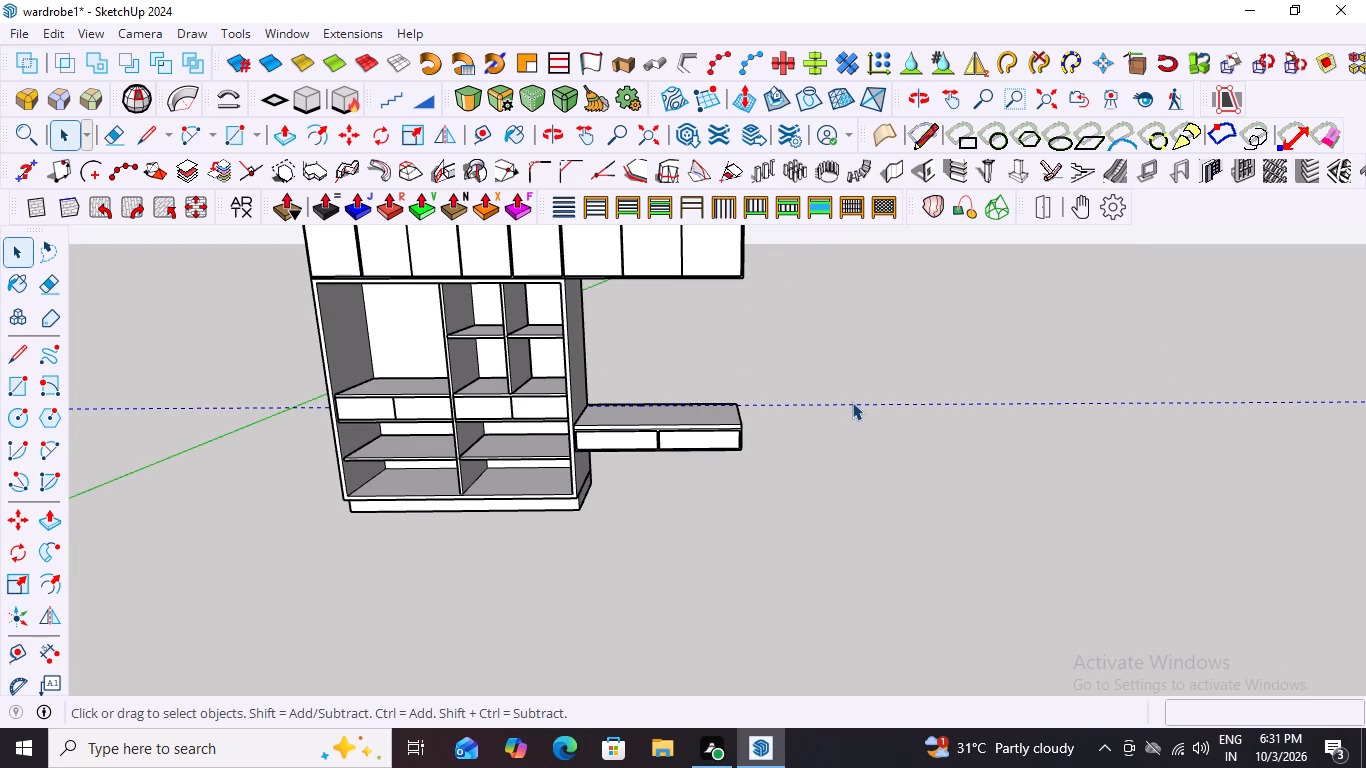
pyautogui.press('Delete')
pyautogui.scroll(-7, 929, 371)
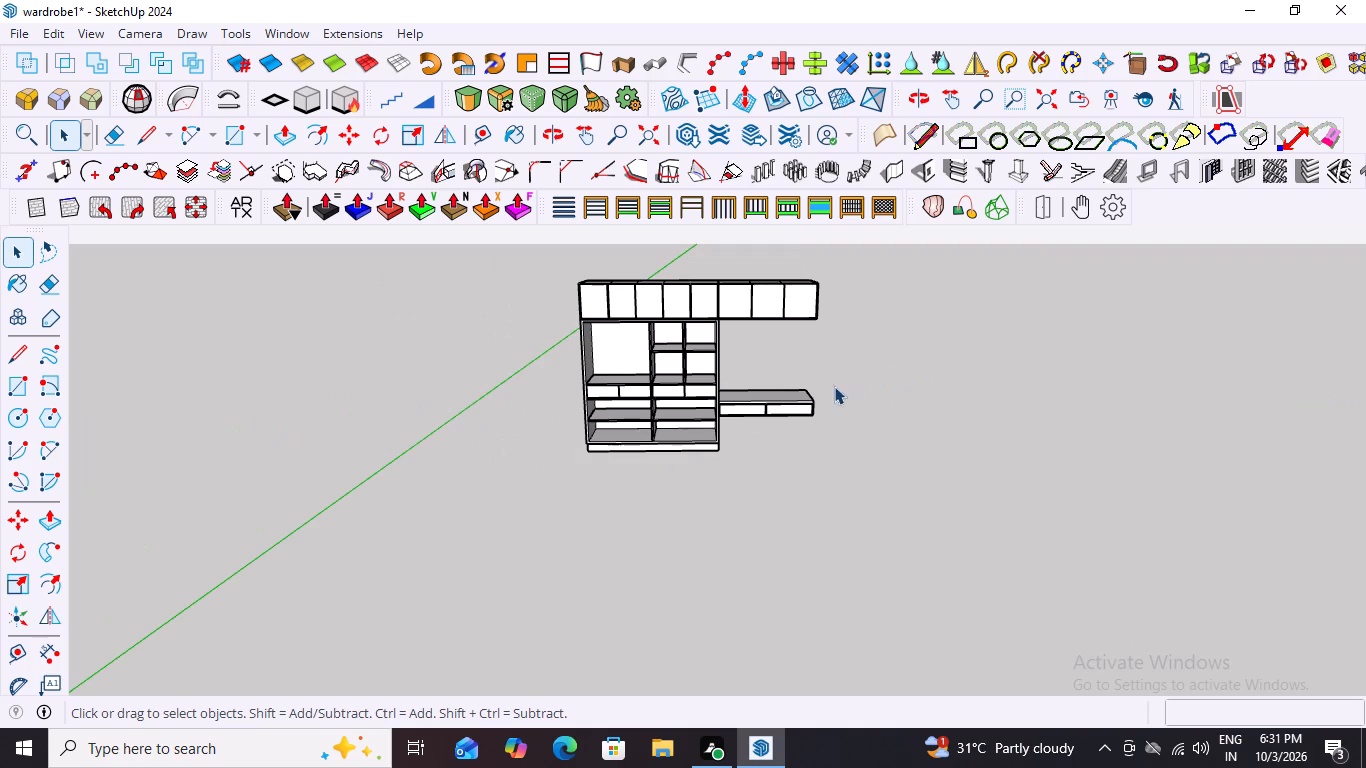
# Open the Extension Warehouse and search all categories for clicker.
pyautogui.scroll(3, 747, 258)
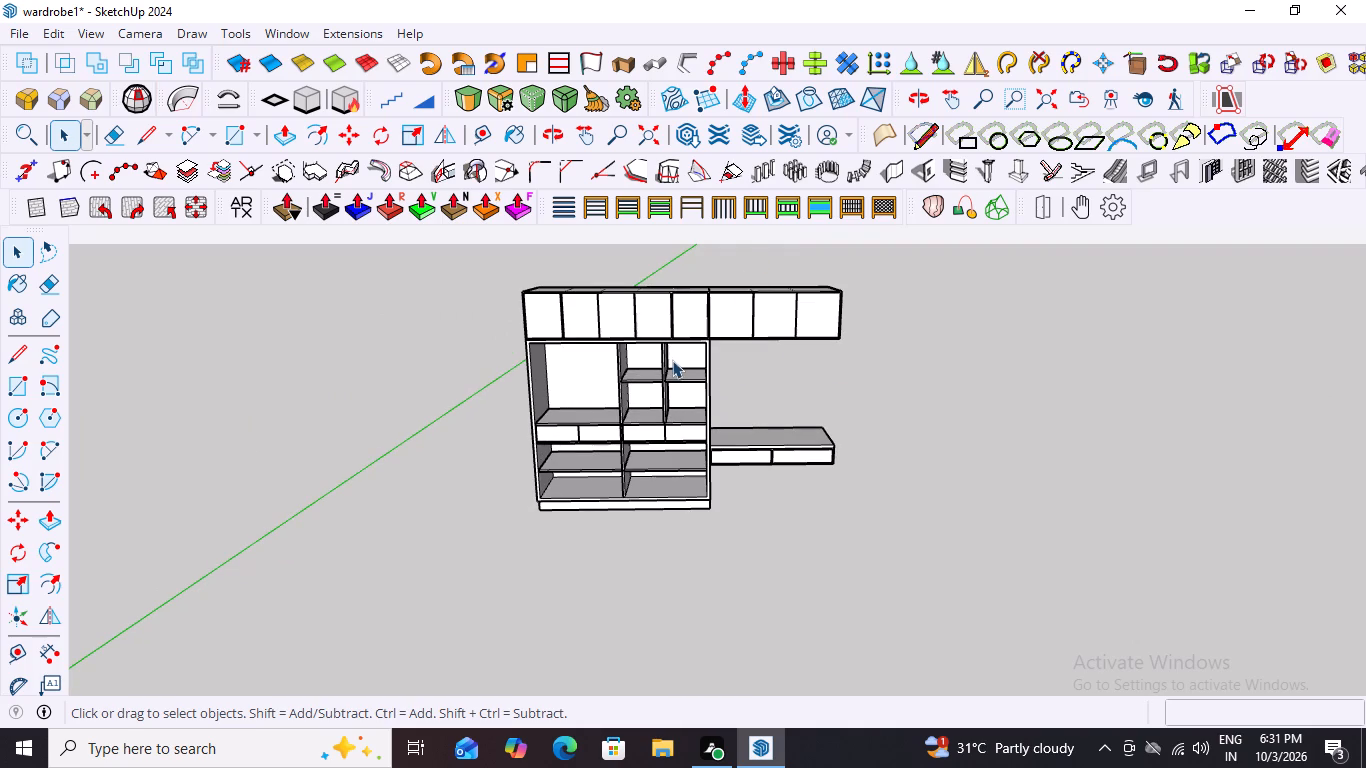
pyautogui.scroll(3, 914, 360)
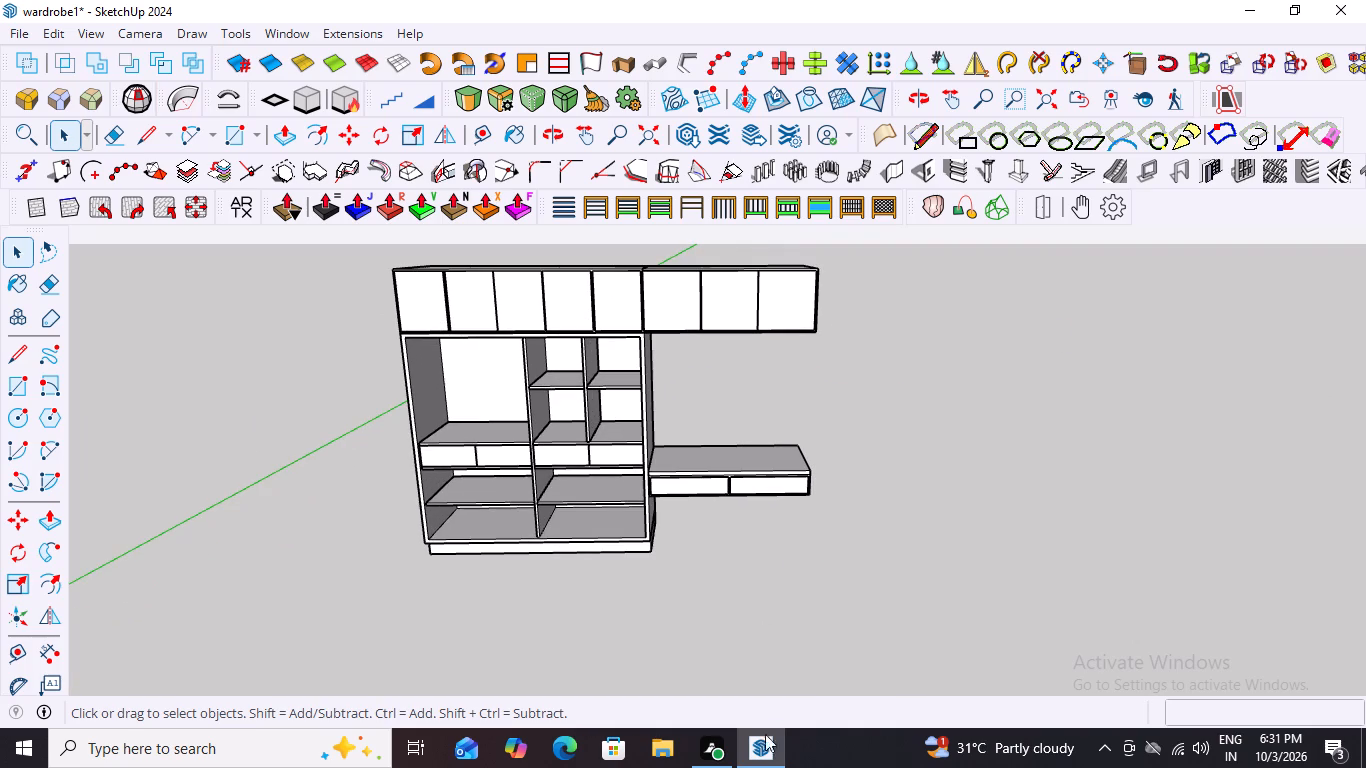
pyautogui.click(361, 33)
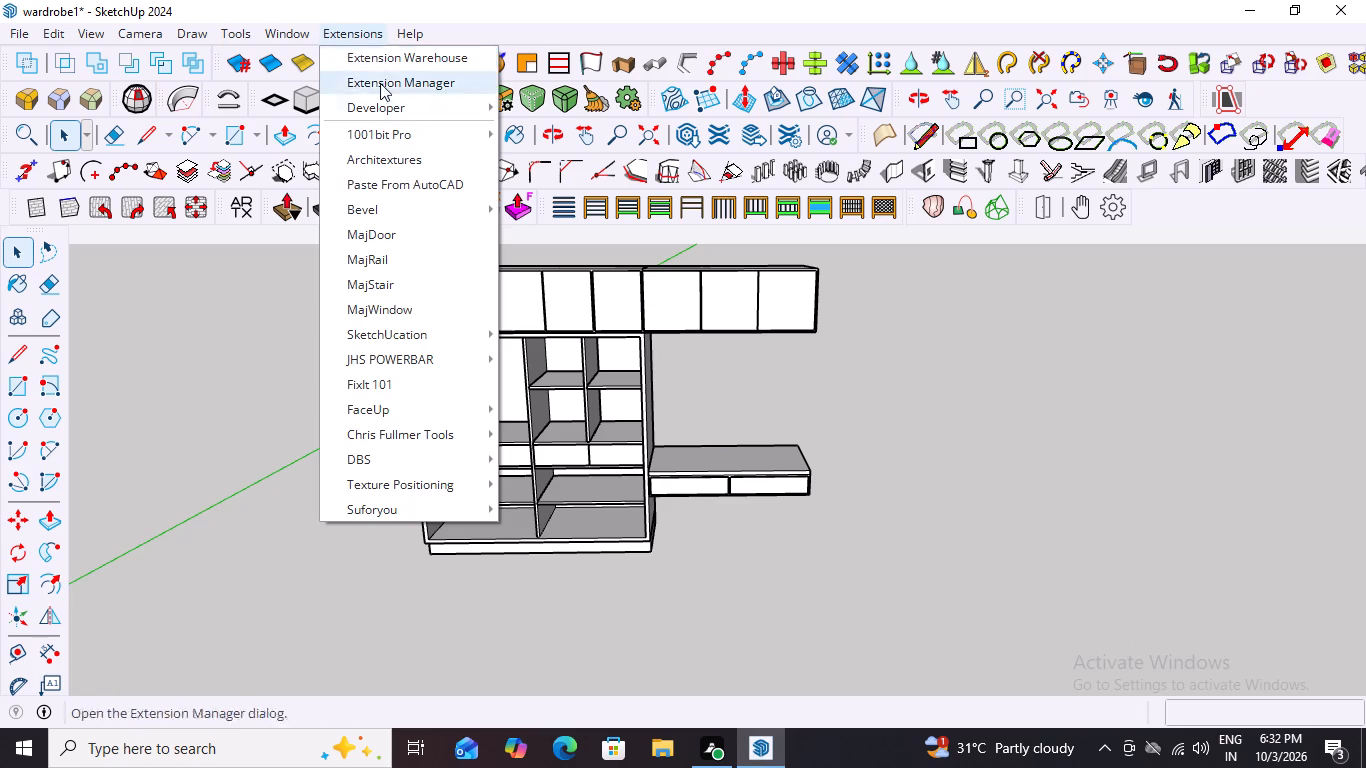
pyautogui.click(409, 58)
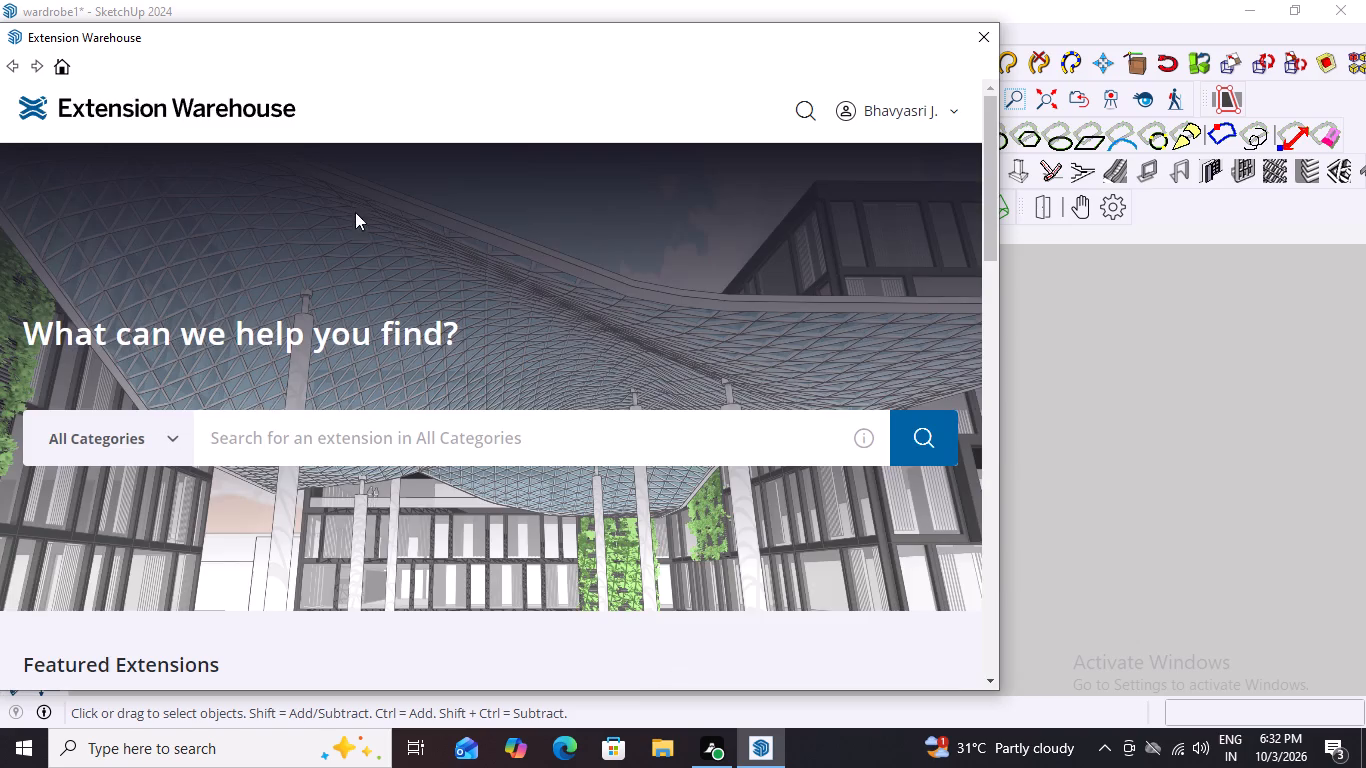
pyautogui.click(257, 433)
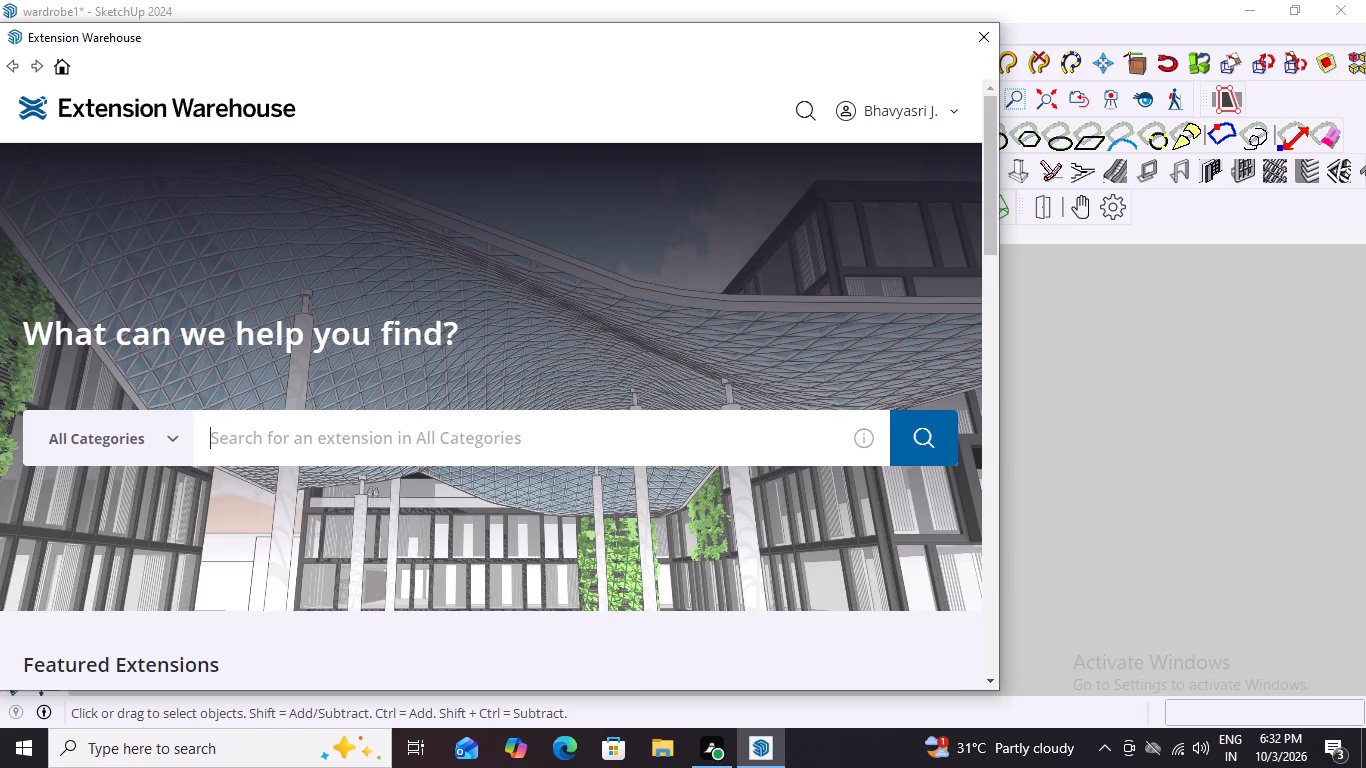
pyautogui.write('clicker')
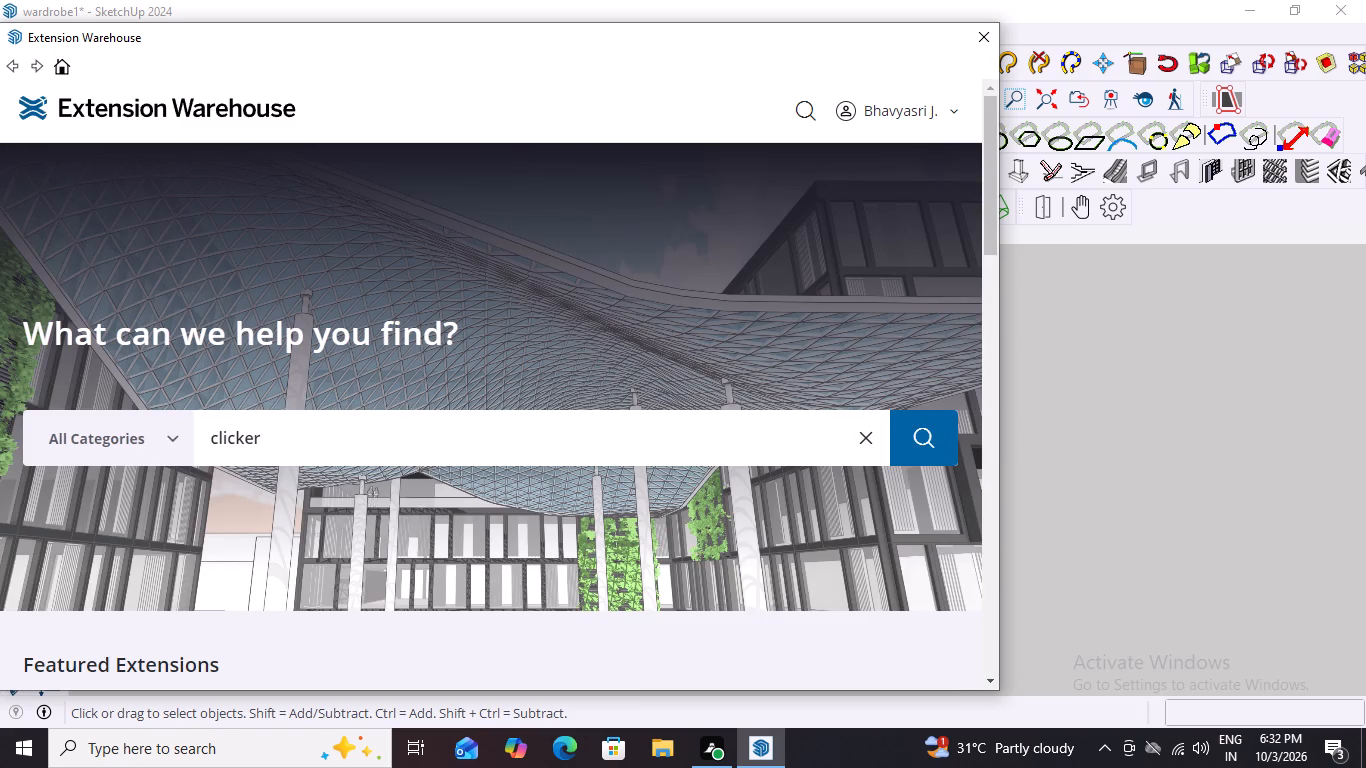
pyautogui.click(923, 437)
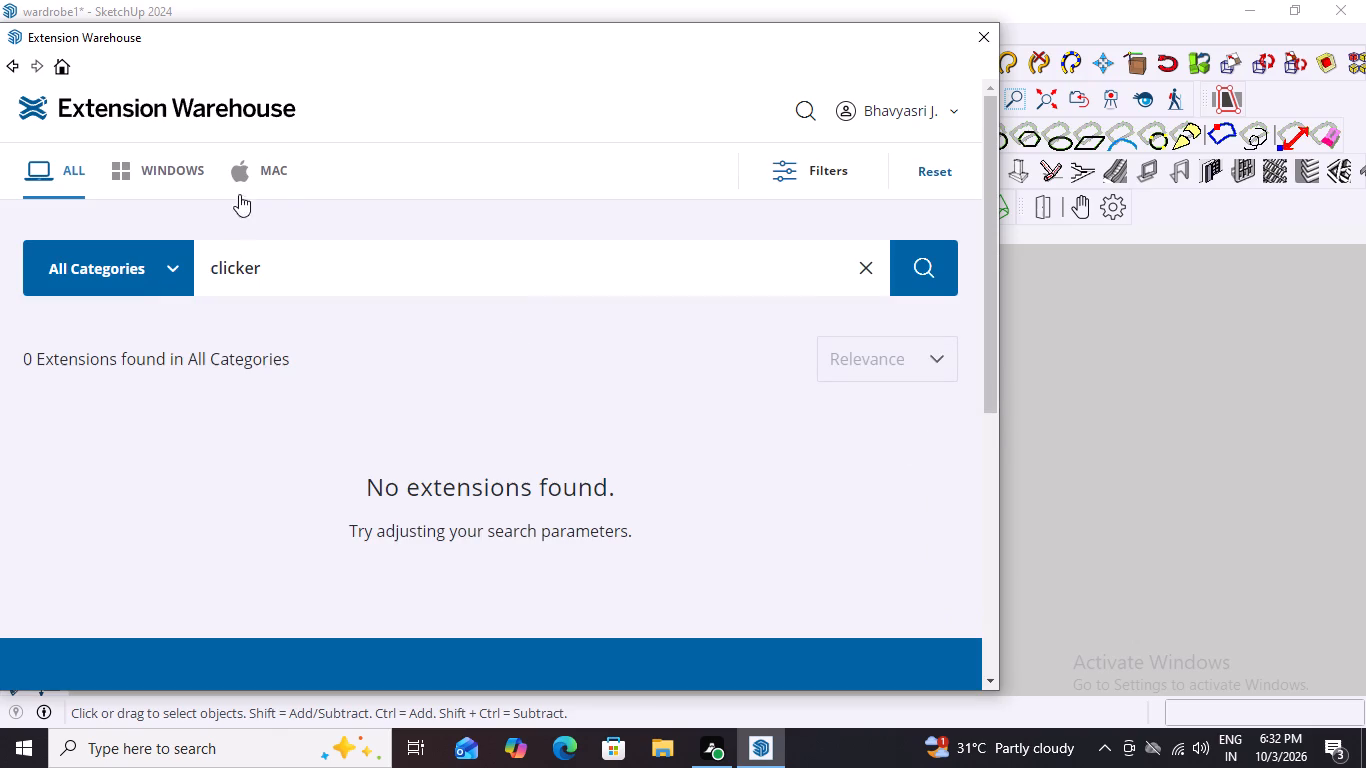
pyautogui.click(918, 276)
# Replace the search term with kitchen clicker and run the extension search in all categories.
pyautogui.click(264, 271)
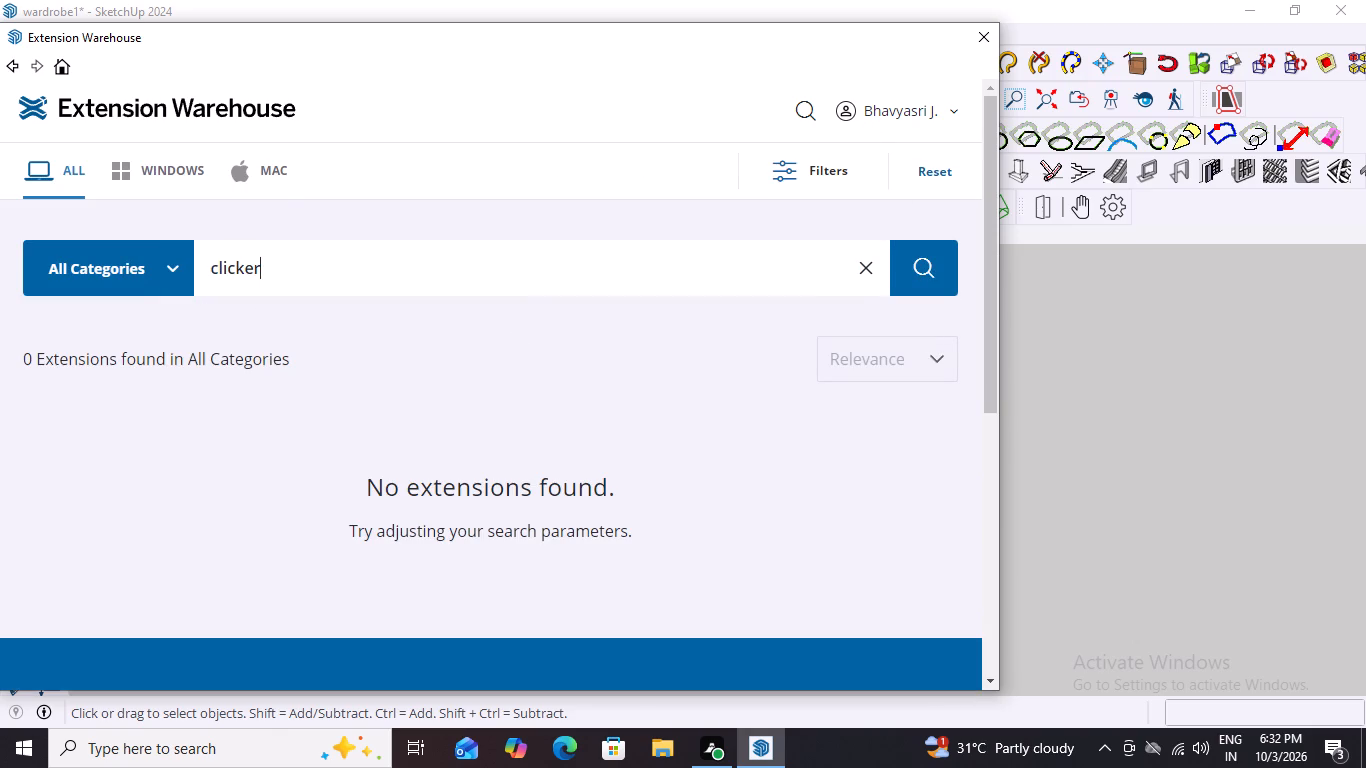
pyautogui.click(266, 269)
pyautogui.press('BackSpace')
pyautogui.press('BackSpace')
pyautogui.press('BackSpace')
pyautogui.press('BackSpace')
pyautogui.press('BackSpace')
pyautogui.press('BackSpace')
pyautogui.press('BackSpace')
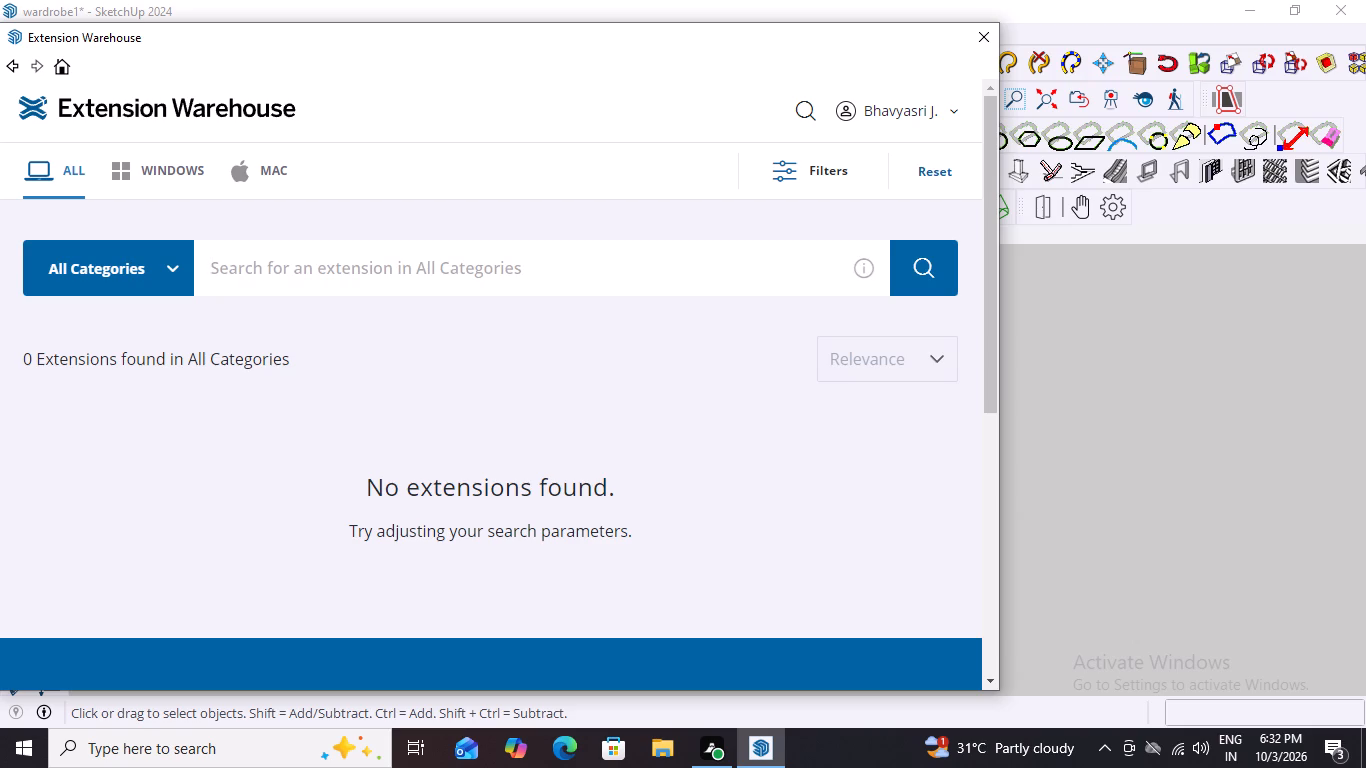
pyautogui.write('ki')
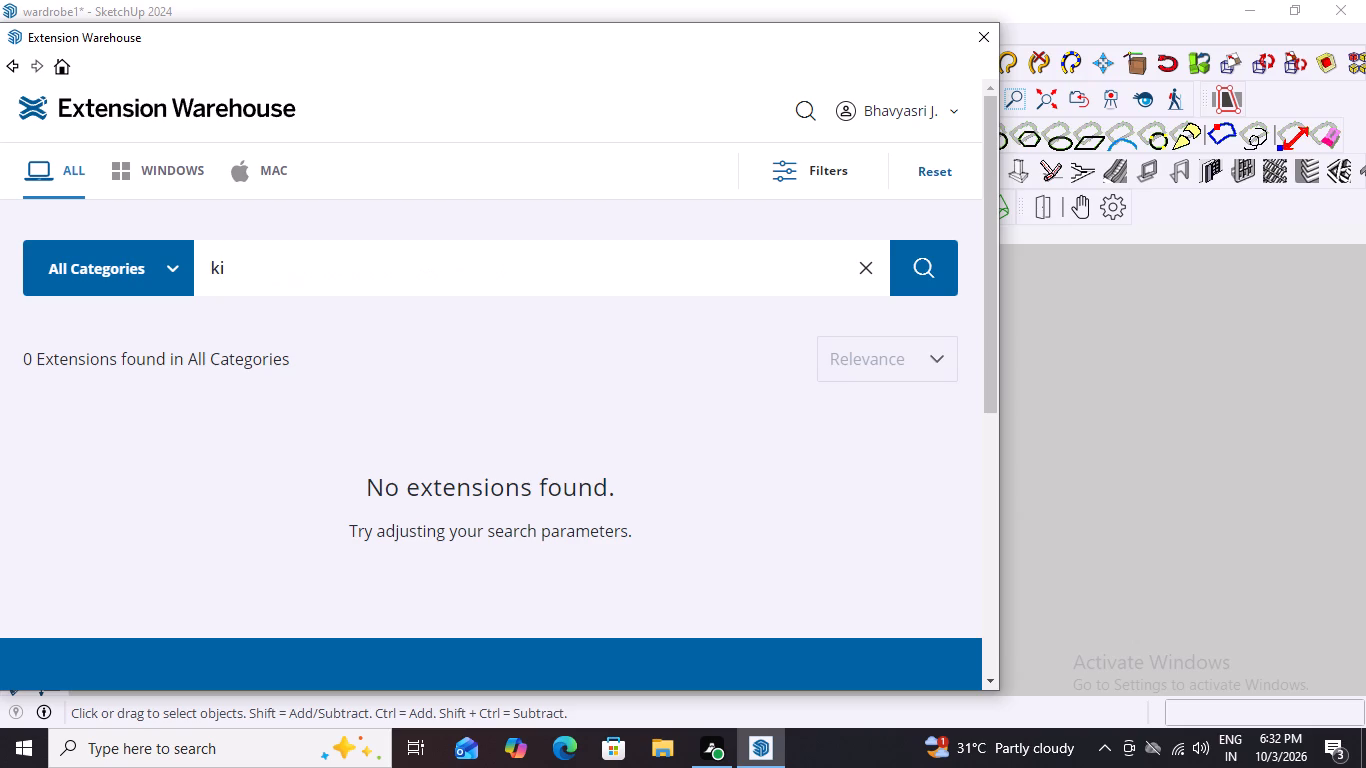
pyautogui.write('tchen')
pyautogui.press('space')
pyautogui.write('cl')
pyautogui.press('i')
pyautogui.write('cker')
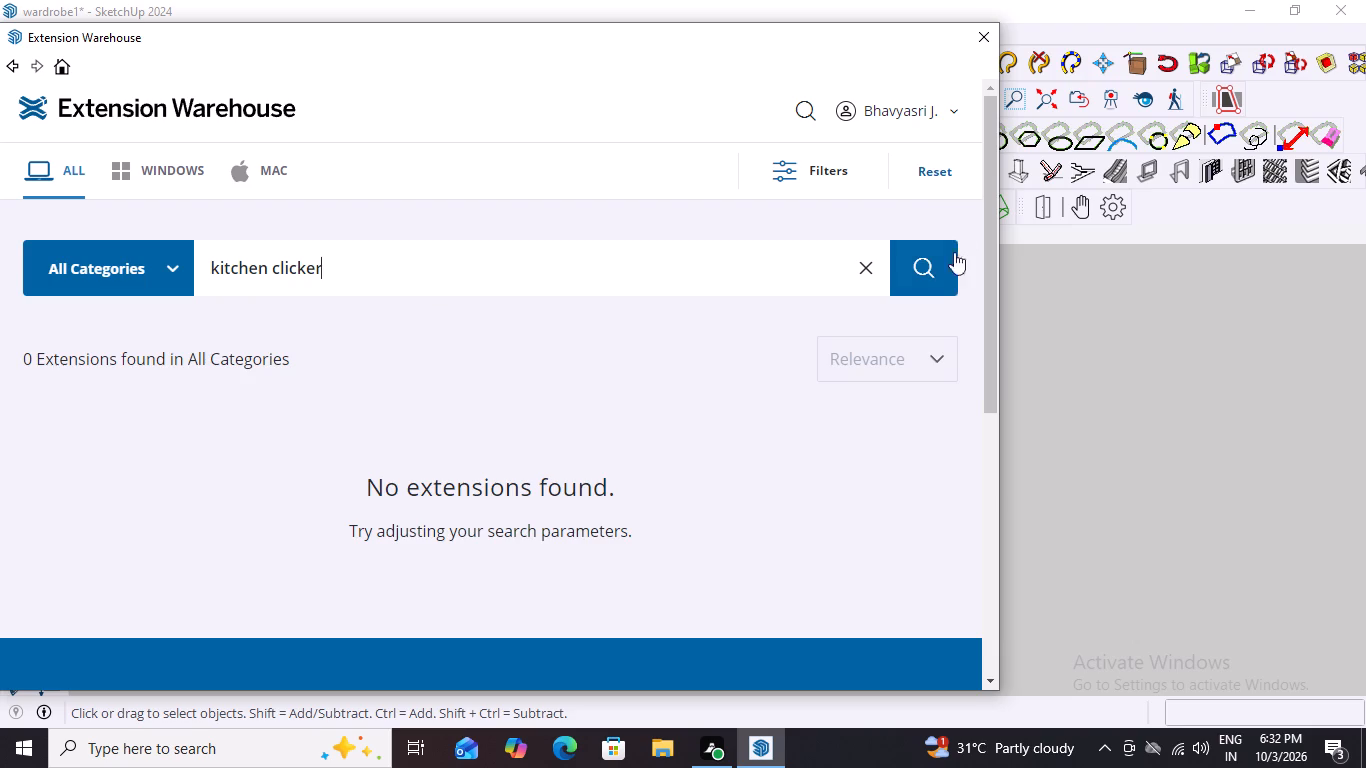
pyautogui.click(939, 259)
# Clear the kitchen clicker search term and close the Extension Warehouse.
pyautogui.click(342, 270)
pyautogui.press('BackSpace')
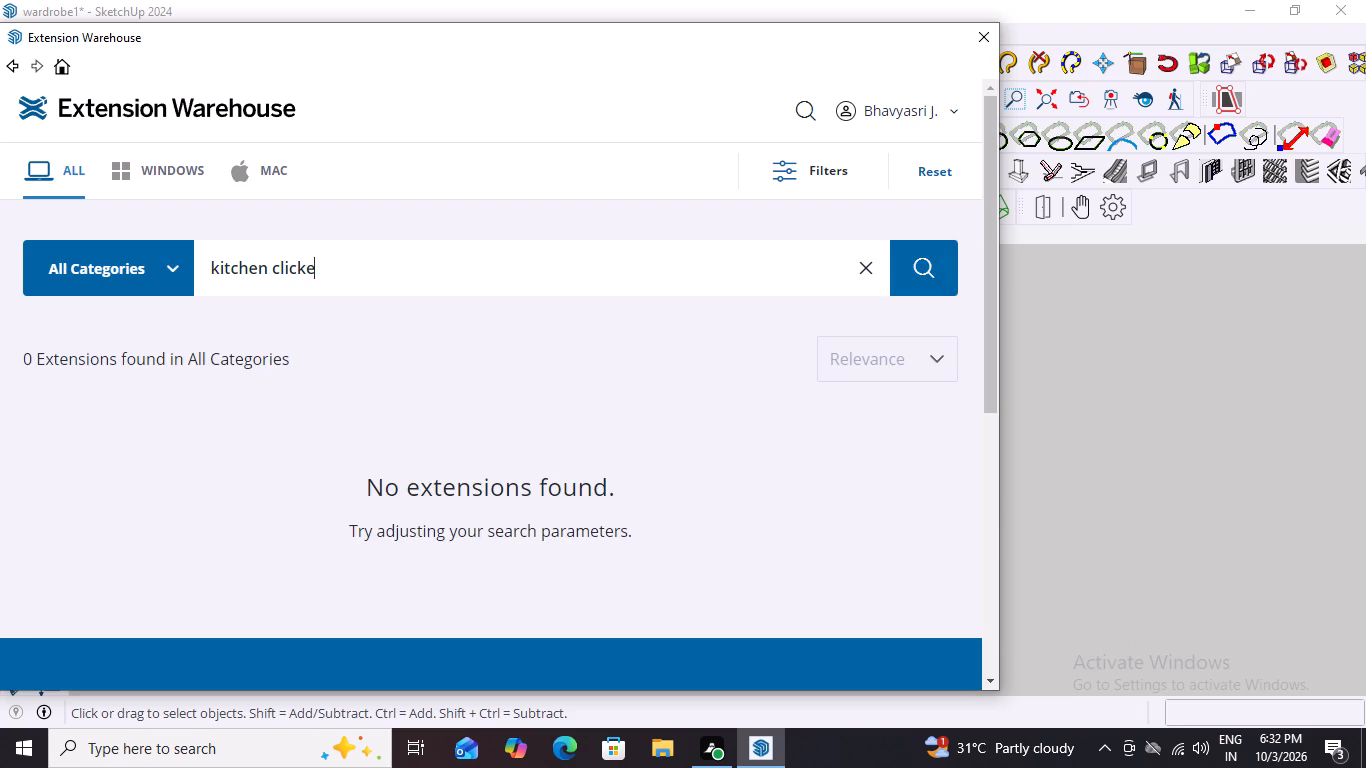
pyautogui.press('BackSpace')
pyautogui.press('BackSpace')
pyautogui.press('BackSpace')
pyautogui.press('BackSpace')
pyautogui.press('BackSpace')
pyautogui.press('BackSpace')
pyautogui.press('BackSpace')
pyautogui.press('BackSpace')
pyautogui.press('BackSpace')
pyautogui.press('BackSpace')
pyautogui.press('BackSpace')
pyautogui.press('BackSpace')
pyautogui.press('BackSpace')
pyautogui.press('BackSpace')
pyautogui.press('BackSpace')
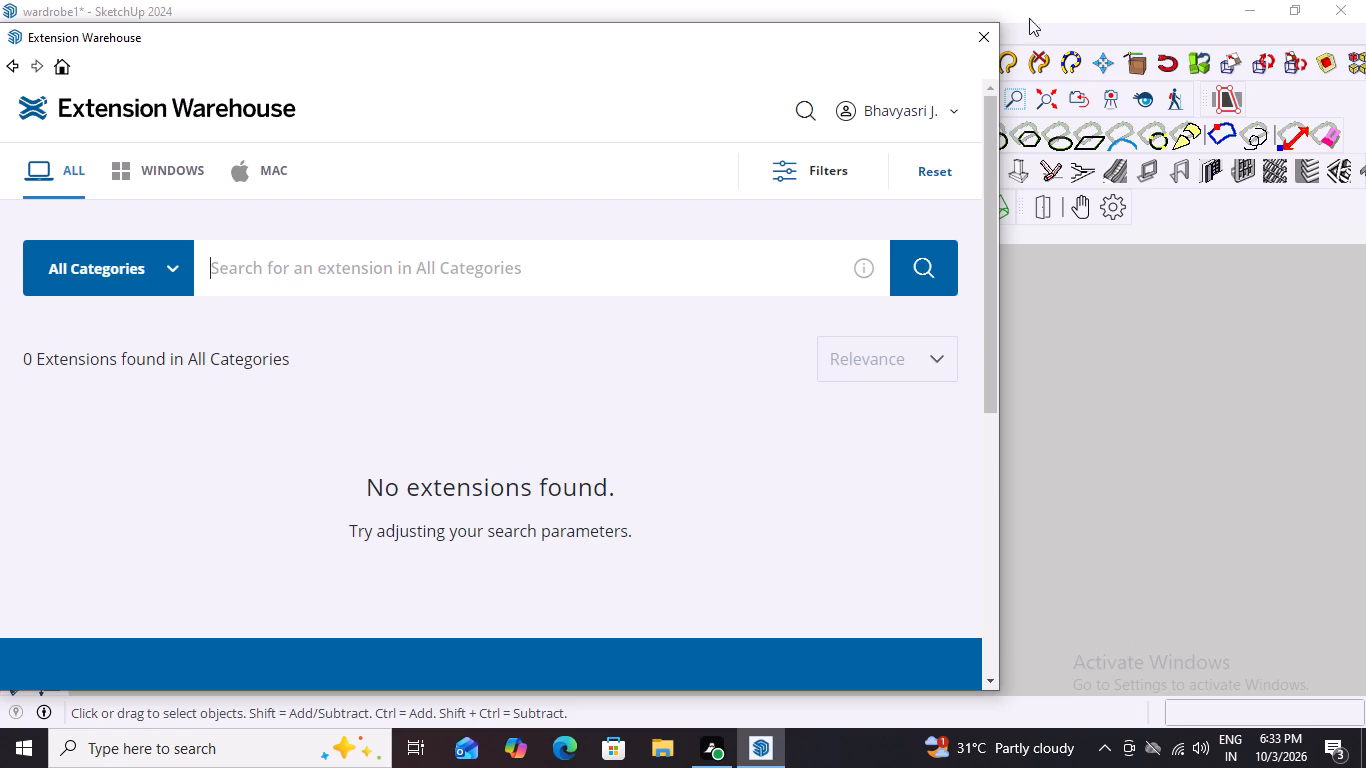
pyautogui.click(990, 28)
# Reopen the Extension Warehouse and search all categories for handles.
pyautogui.scroll(-4, 670, 276)
pyautogui.moveTo(672, 316); pyautogui.dragTo(674, 316, button='middle')
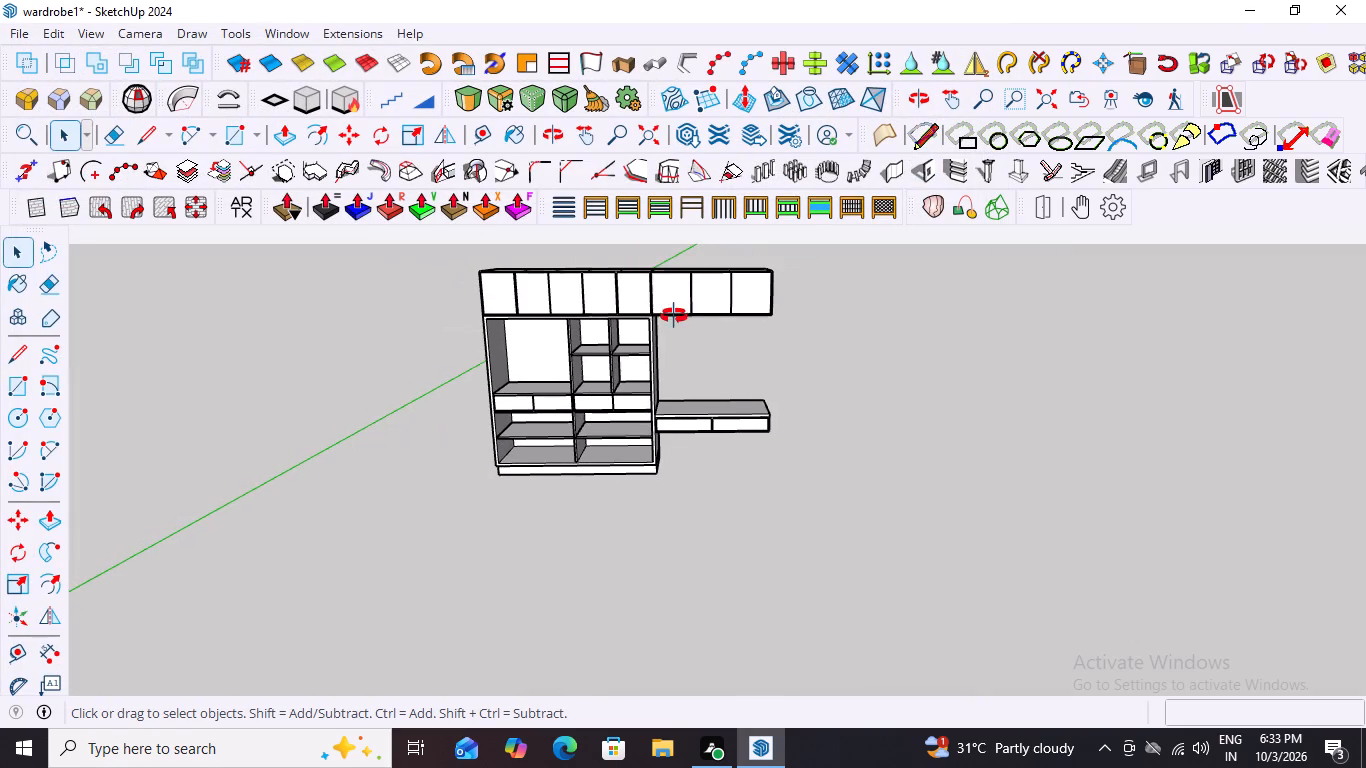
pyautogui.moveTo(674, 316); pyautogui.dragTo(692, 316, button='middle')
pyautogui.scroll(6, 578, 265)
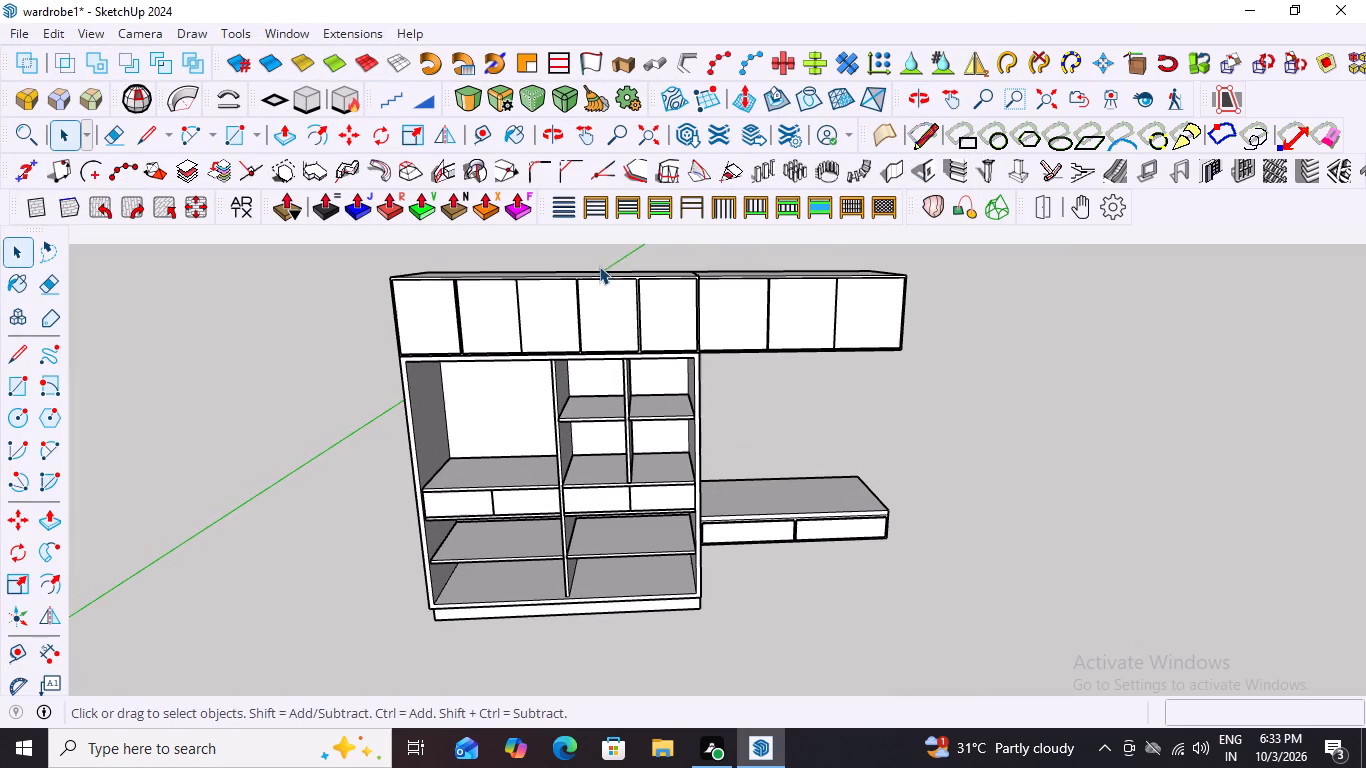
pyautogui.click(370, 34)
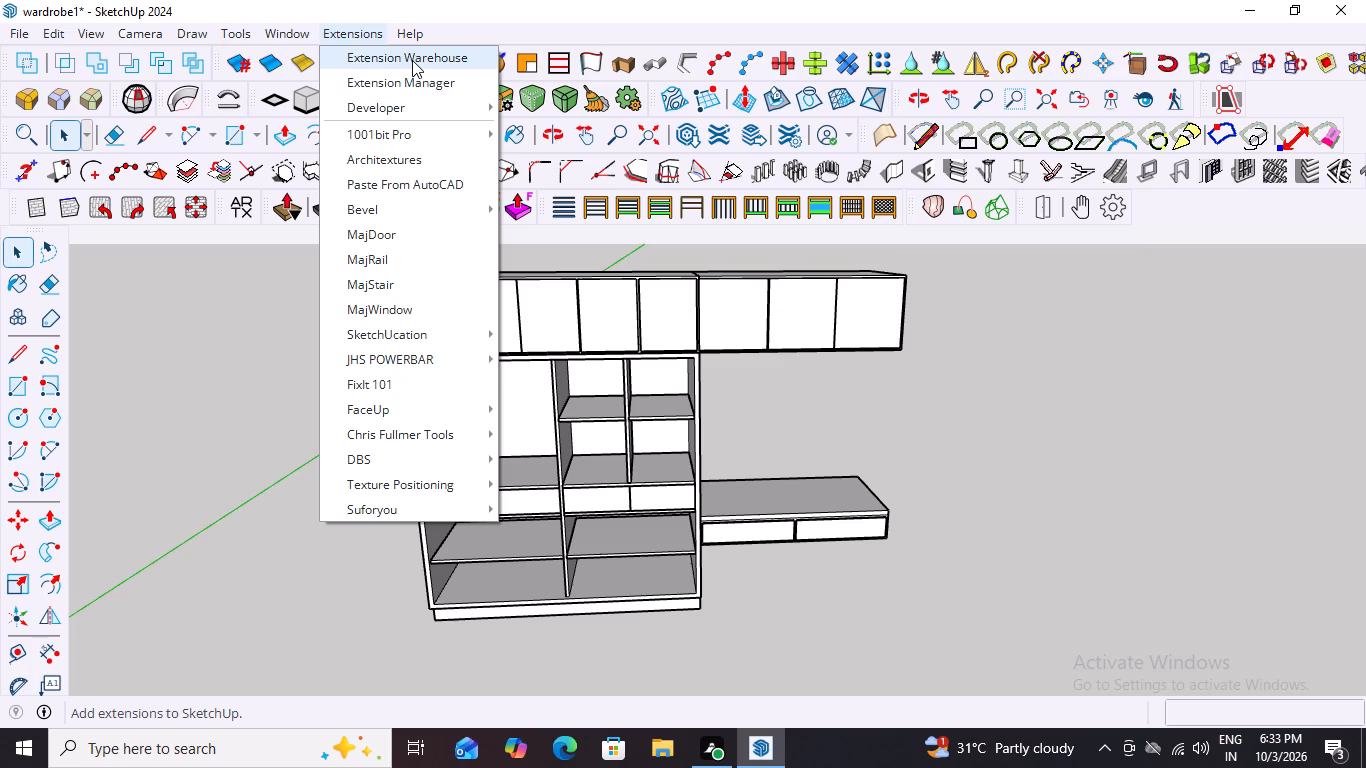
pyautogui.click(412, 60)
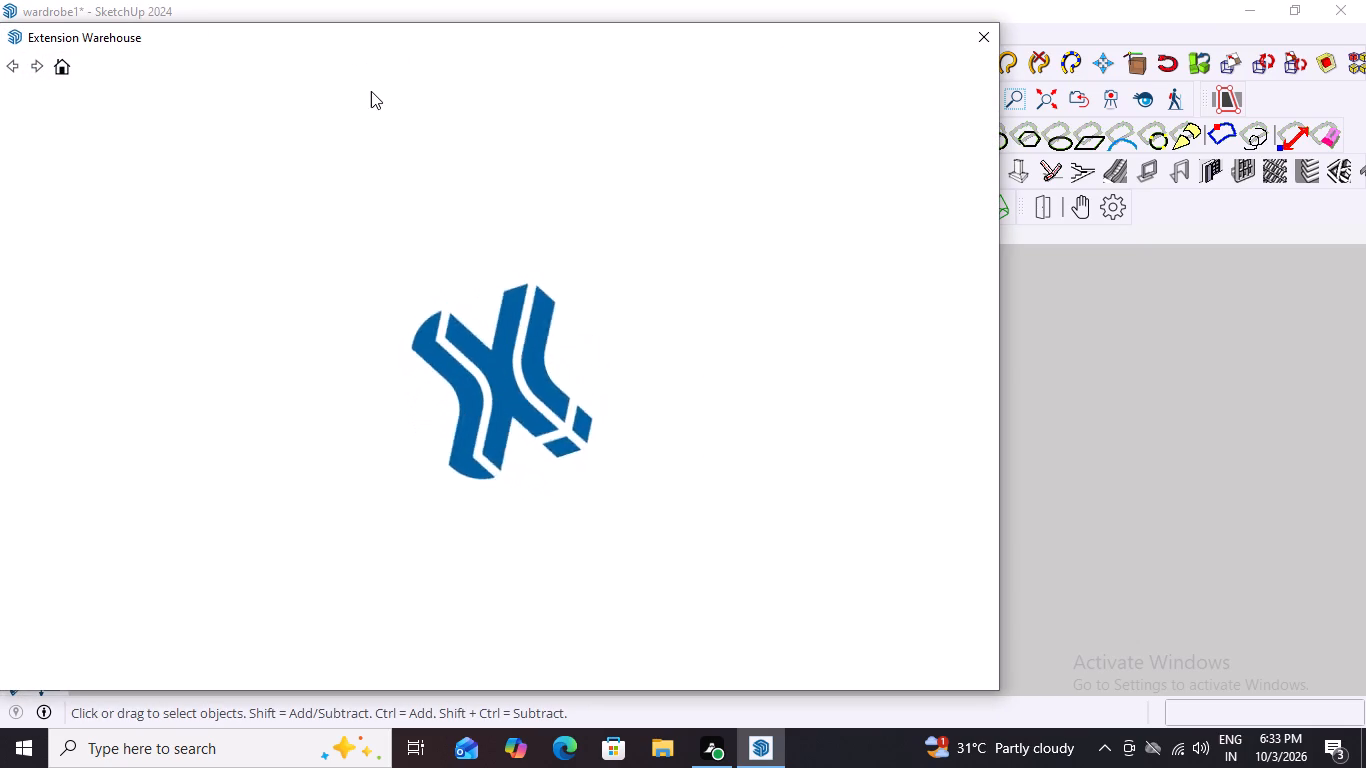
pyautogui.scroll(-3, 390, 126)
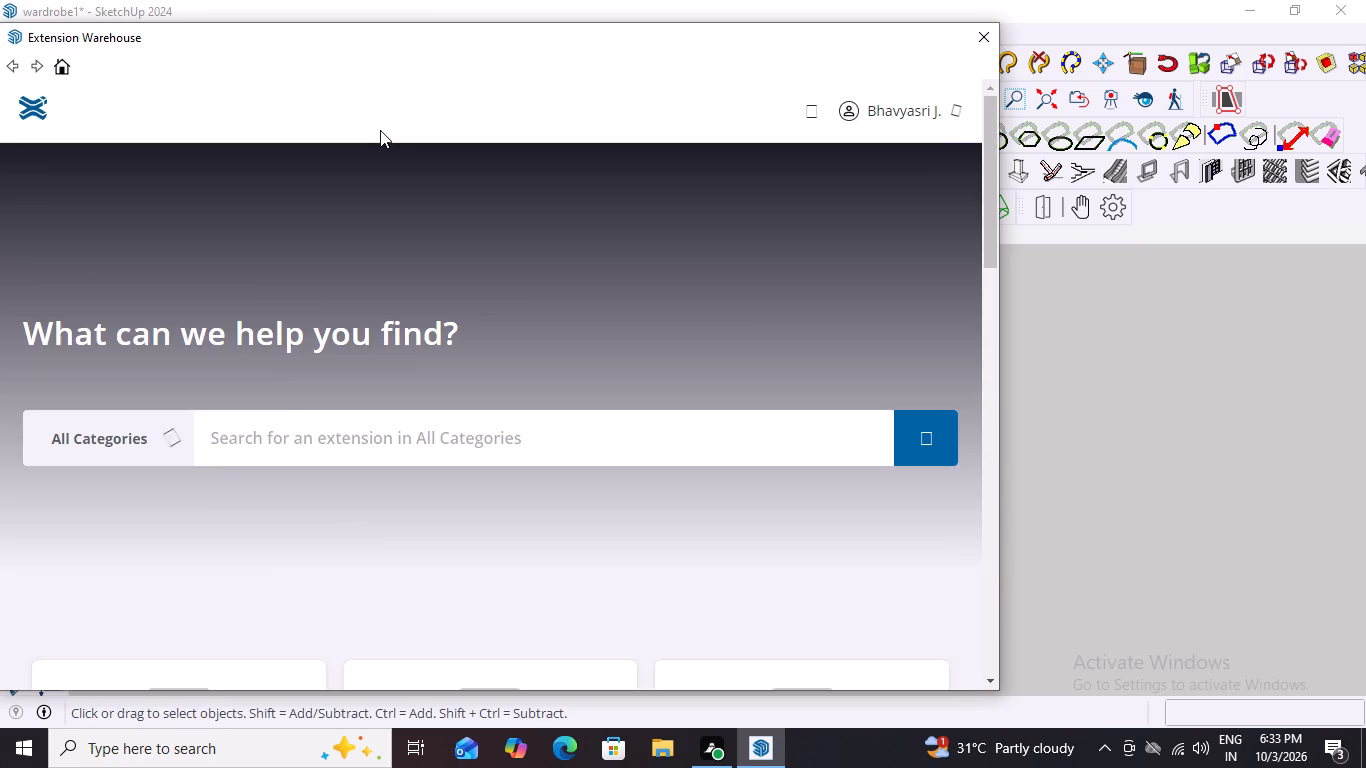
pyautogui.click(353, 445)
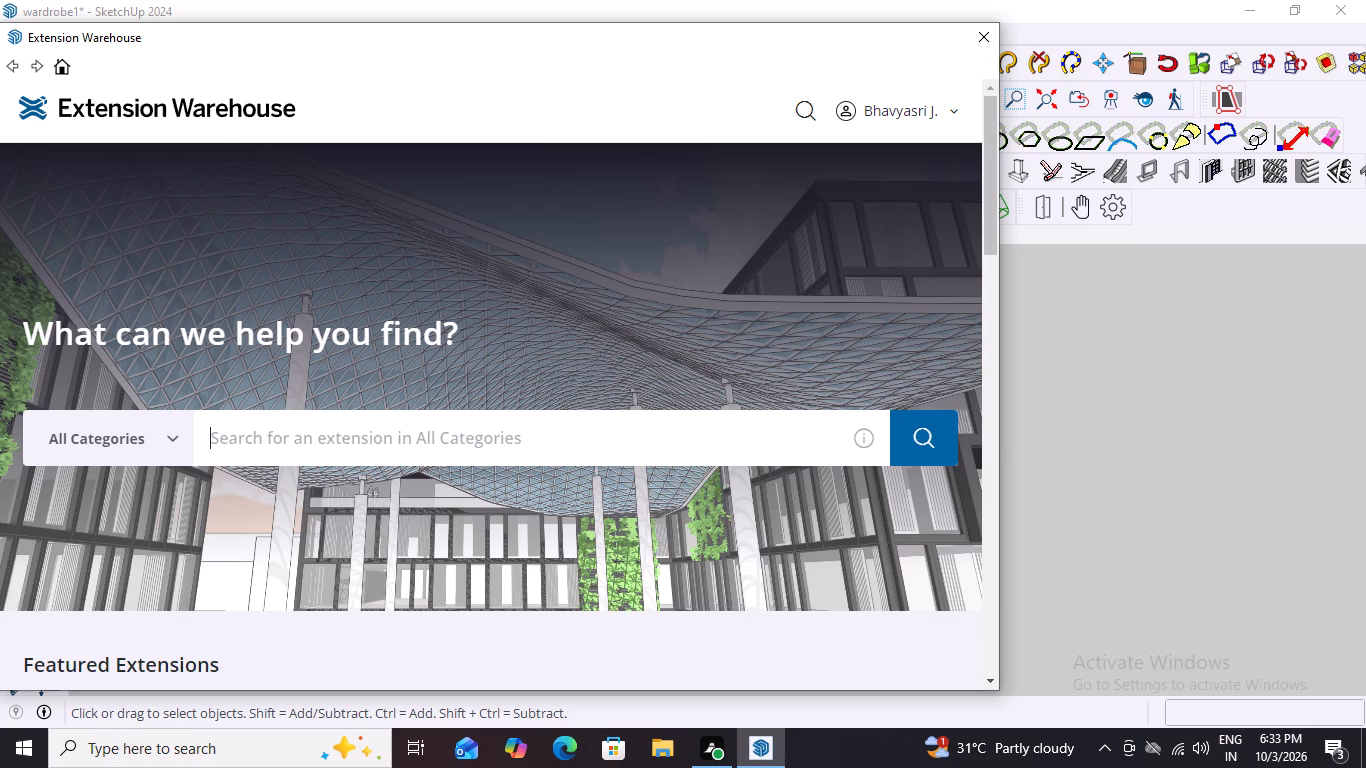
pyautogui.write('handle')
pyautogui.press('s')
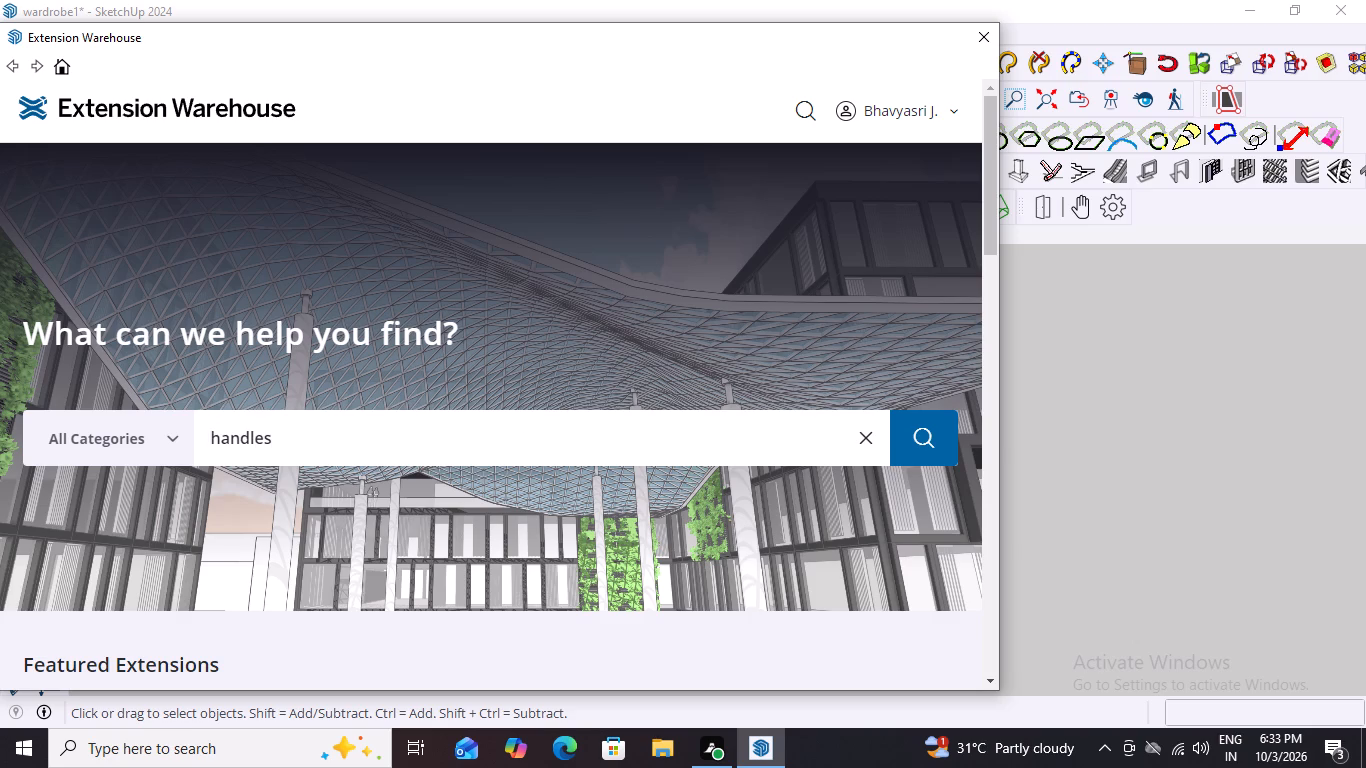
pyautogui.click(909, 440)
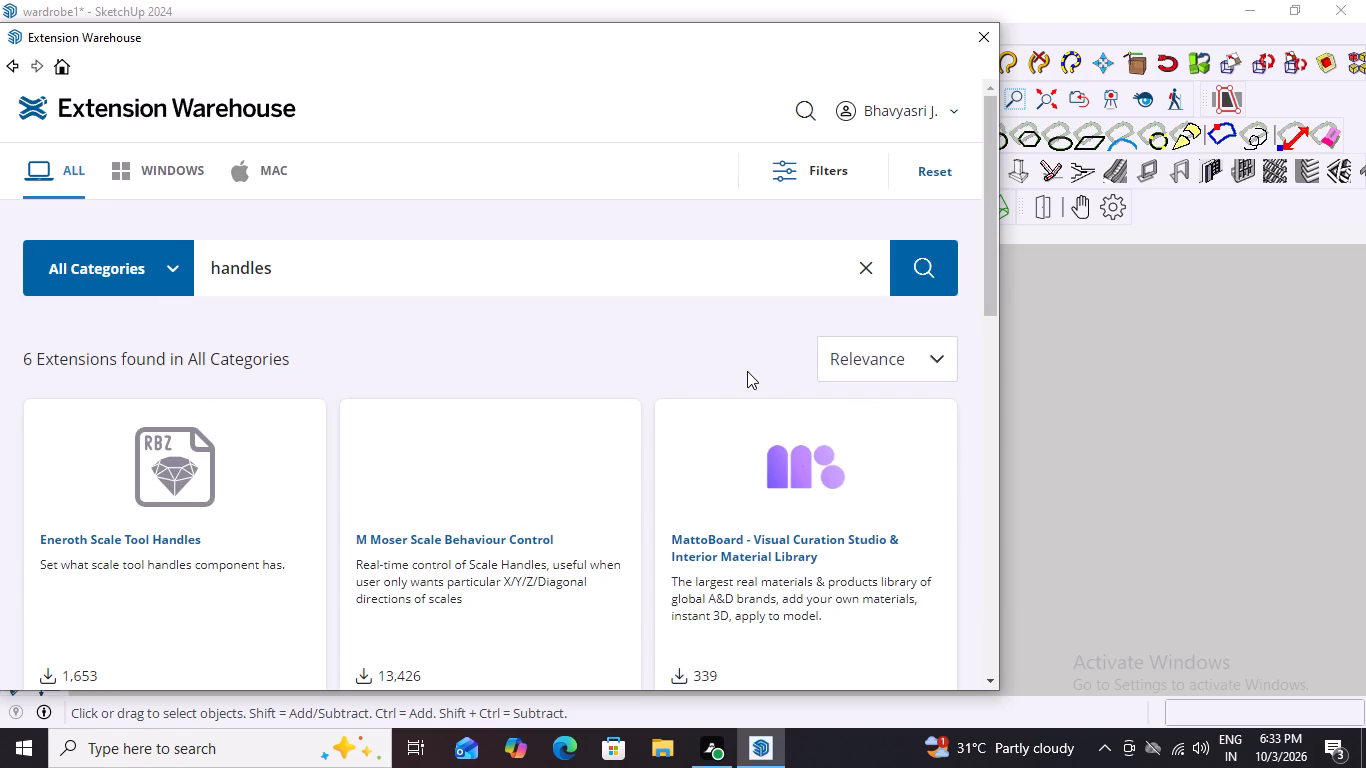
# Open the Click-Change 2 (Make/Pro) extension by Dynamique Agencement from the search results and request its installation.
pyautogui.scroll(-4, 732, 370)
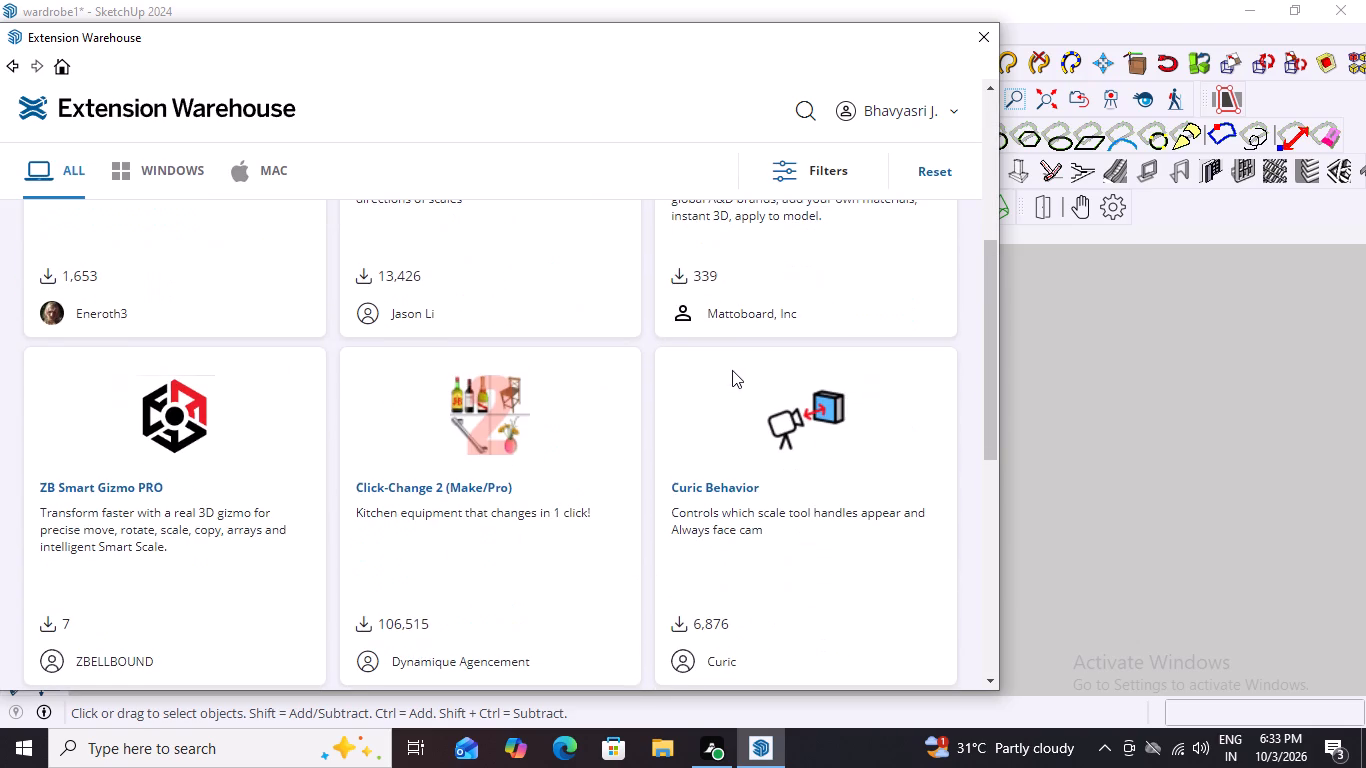
pyautogui.scroll(-1, 731, 370)
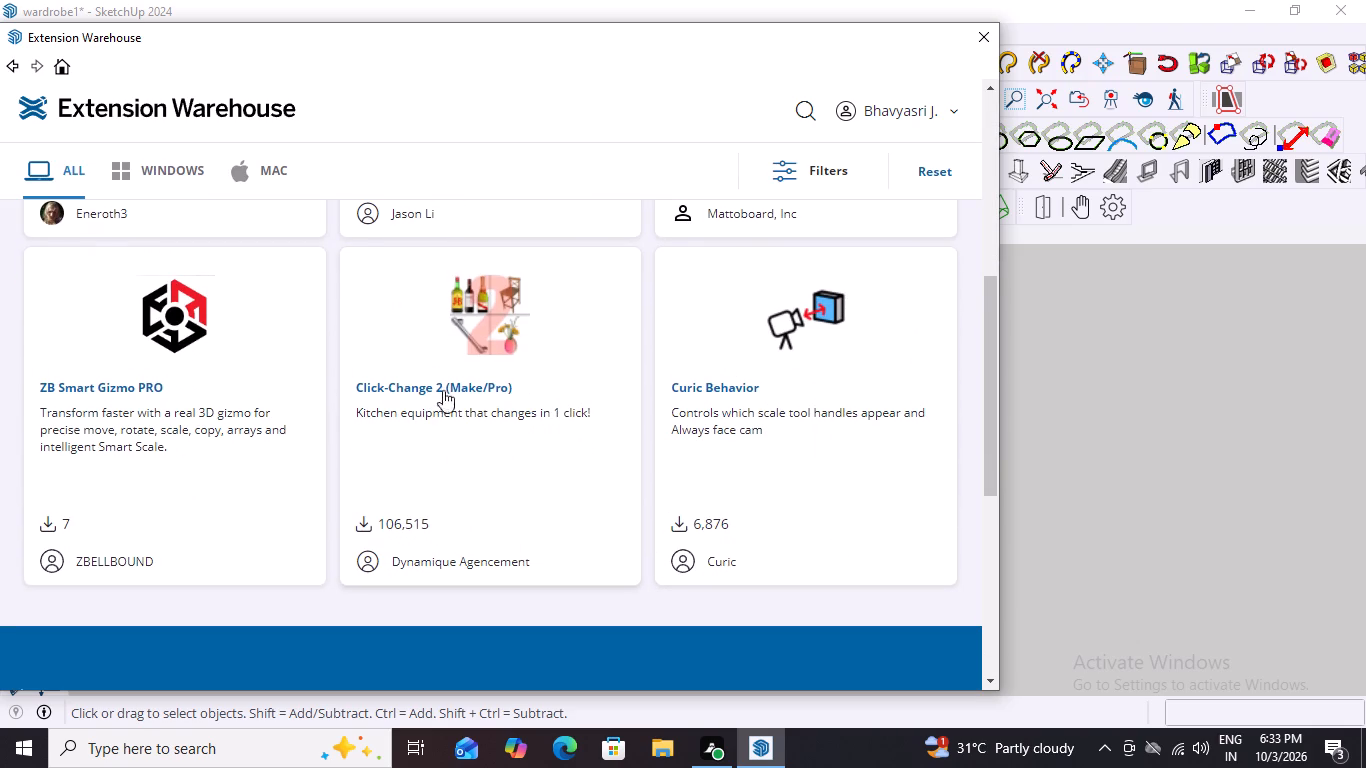
pyautogui.click(363, 525)
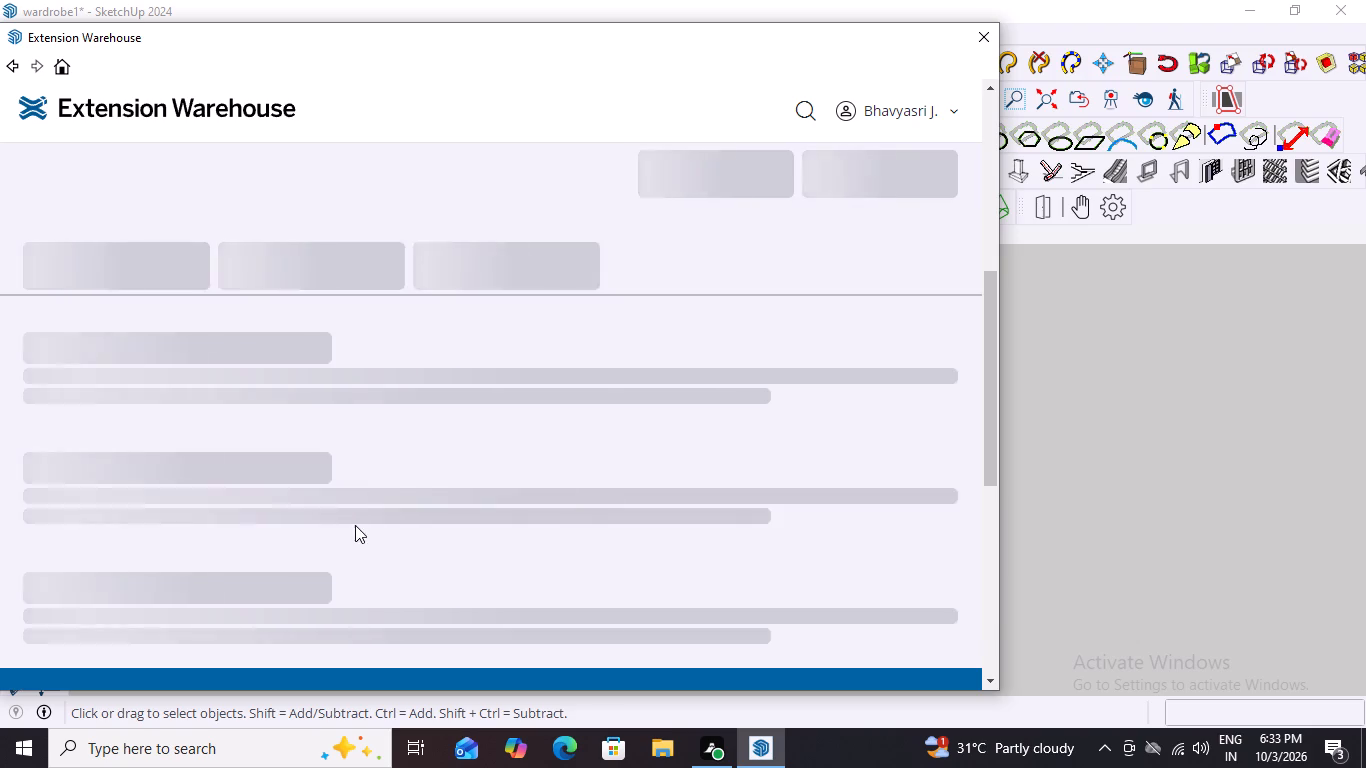
pyautogui.scroll(3, 799, 335)
pyautogui.click(883, 472)
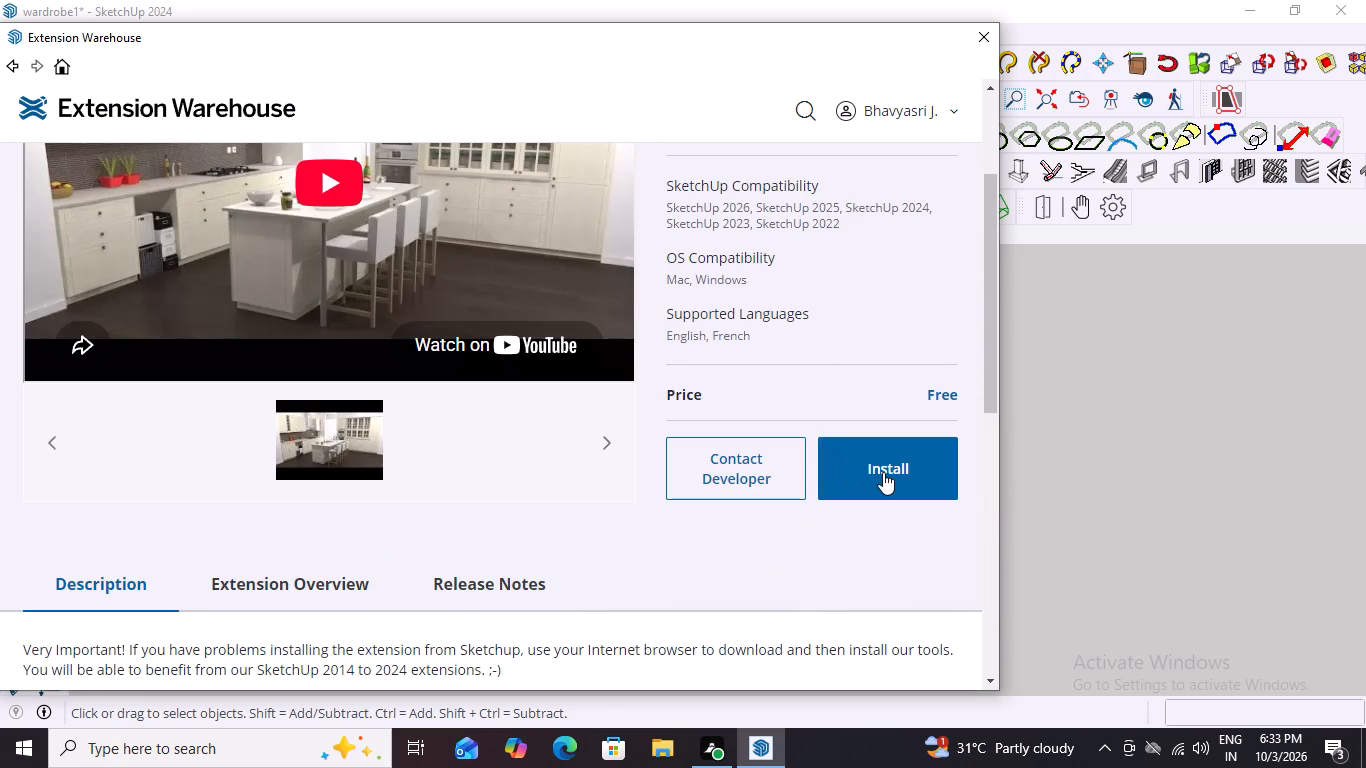
pyautogui.click(796, 409)
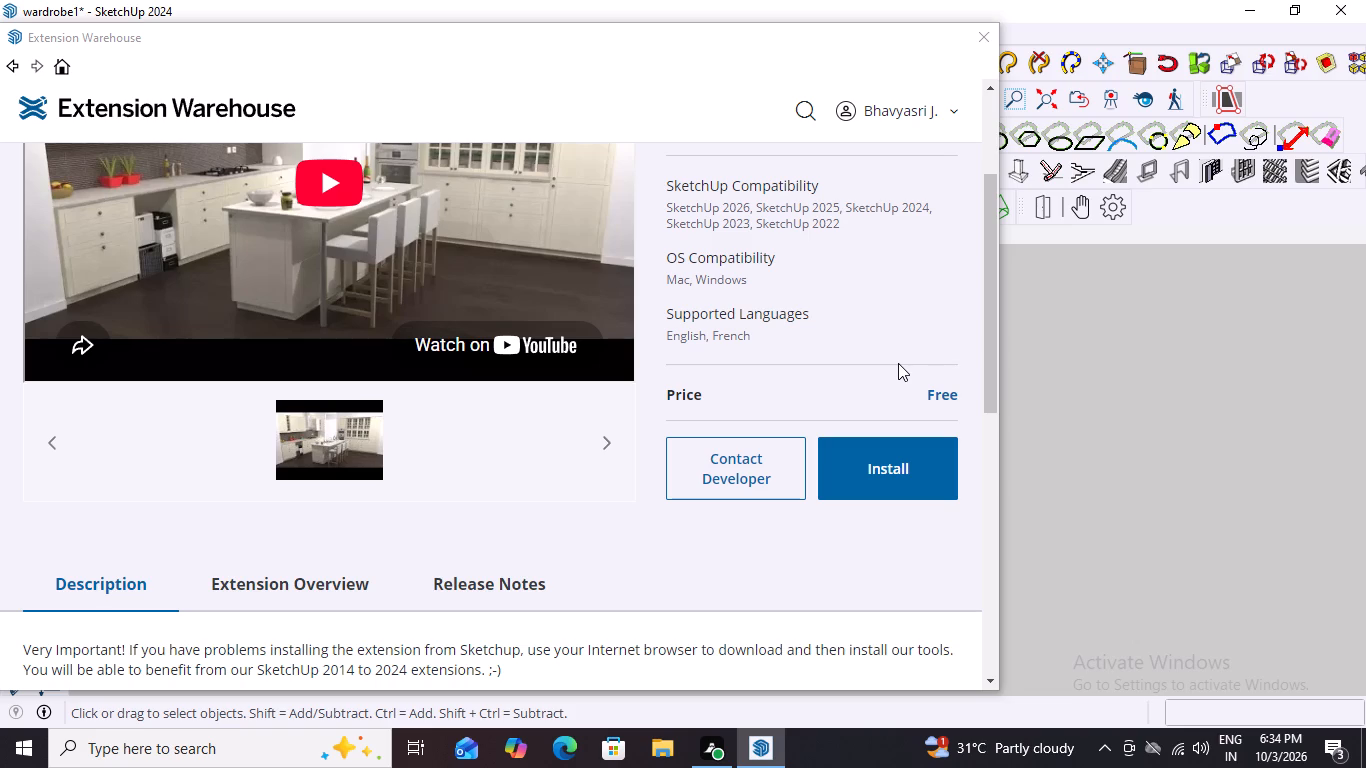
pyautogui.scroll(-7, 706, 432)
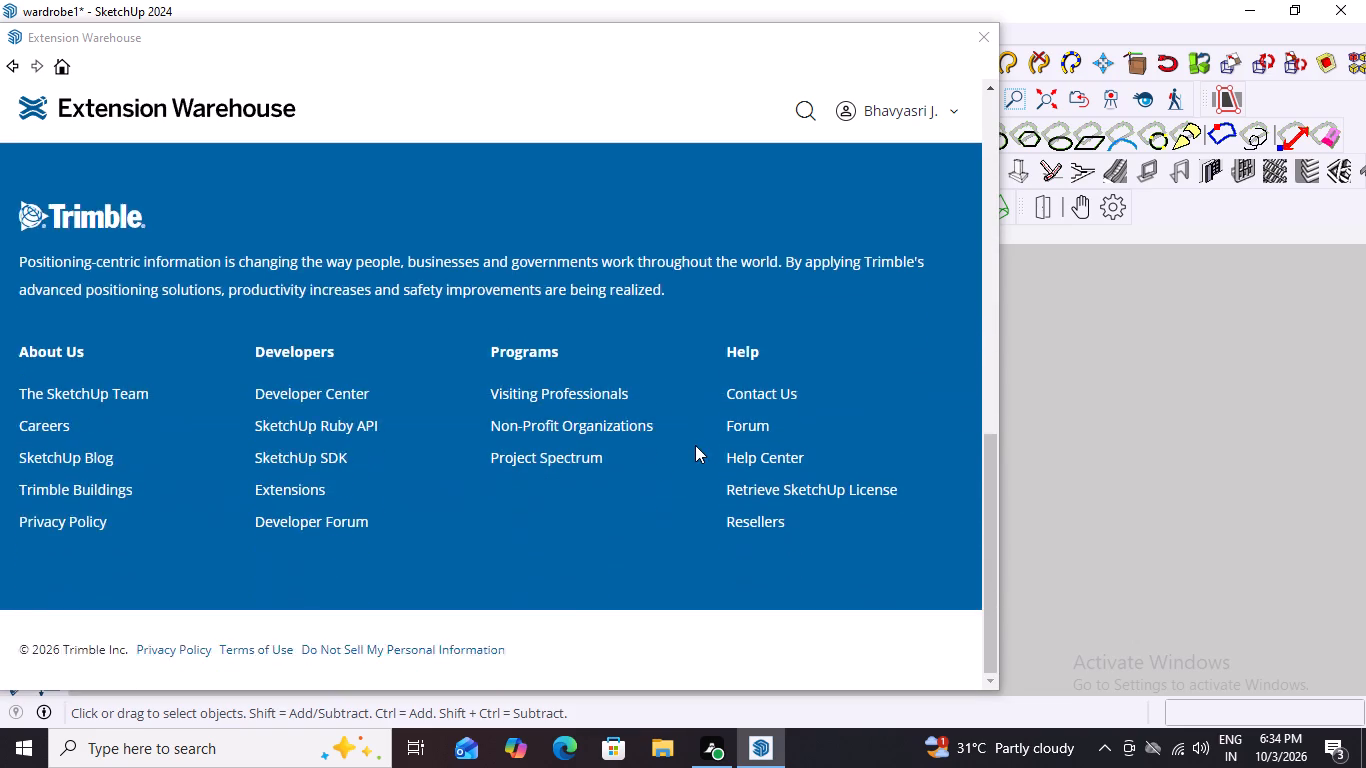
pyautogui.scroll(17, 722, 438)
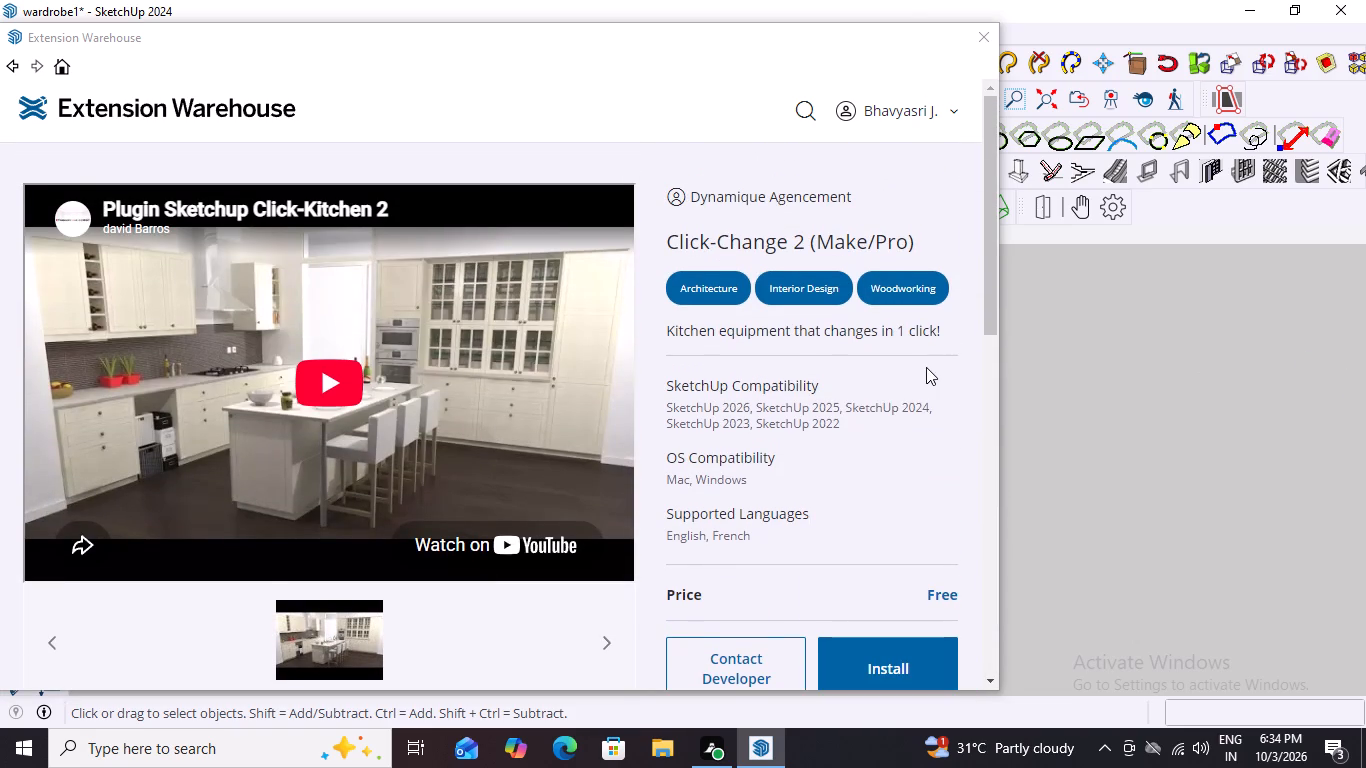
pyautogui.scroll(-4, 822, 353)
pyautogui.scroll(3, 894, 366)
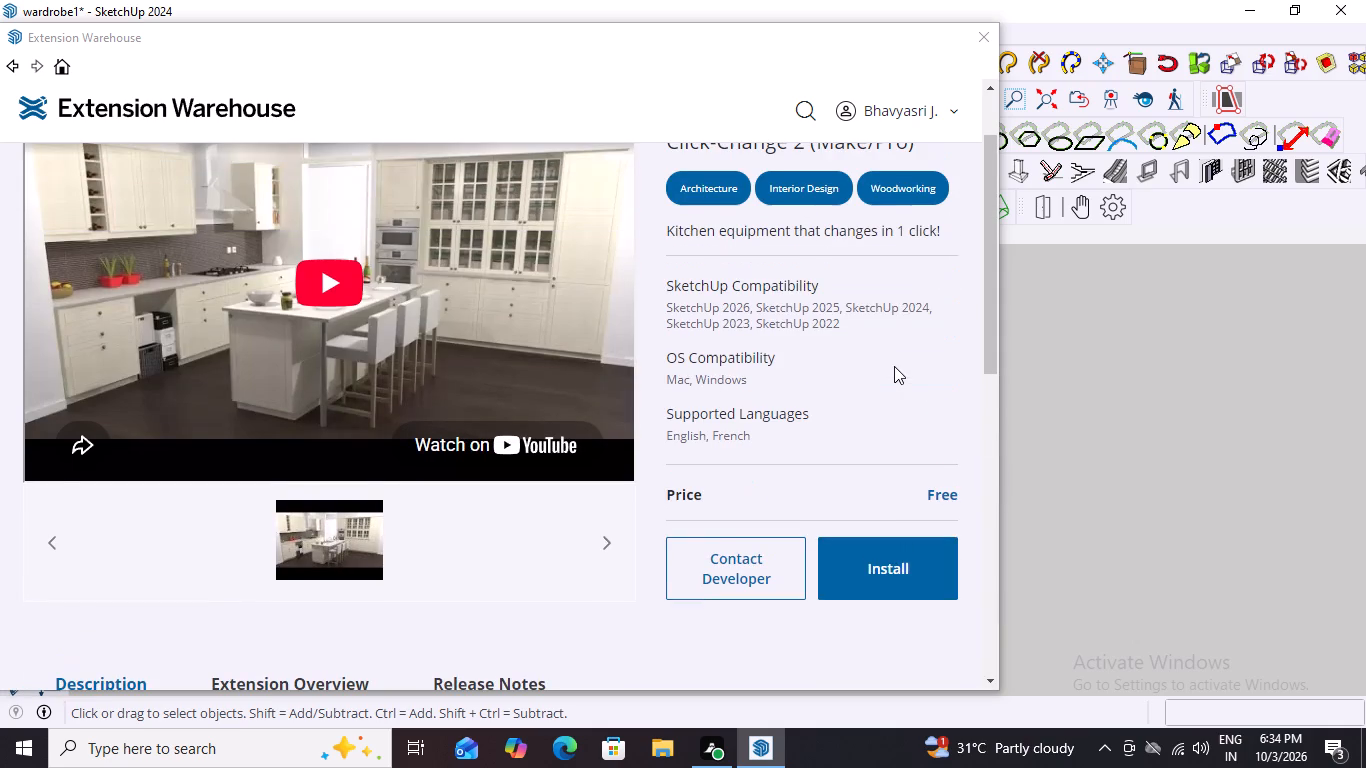
# Close the Extension Warehouse and return to the wardrobe model.
pyautogui.click(981, 33)
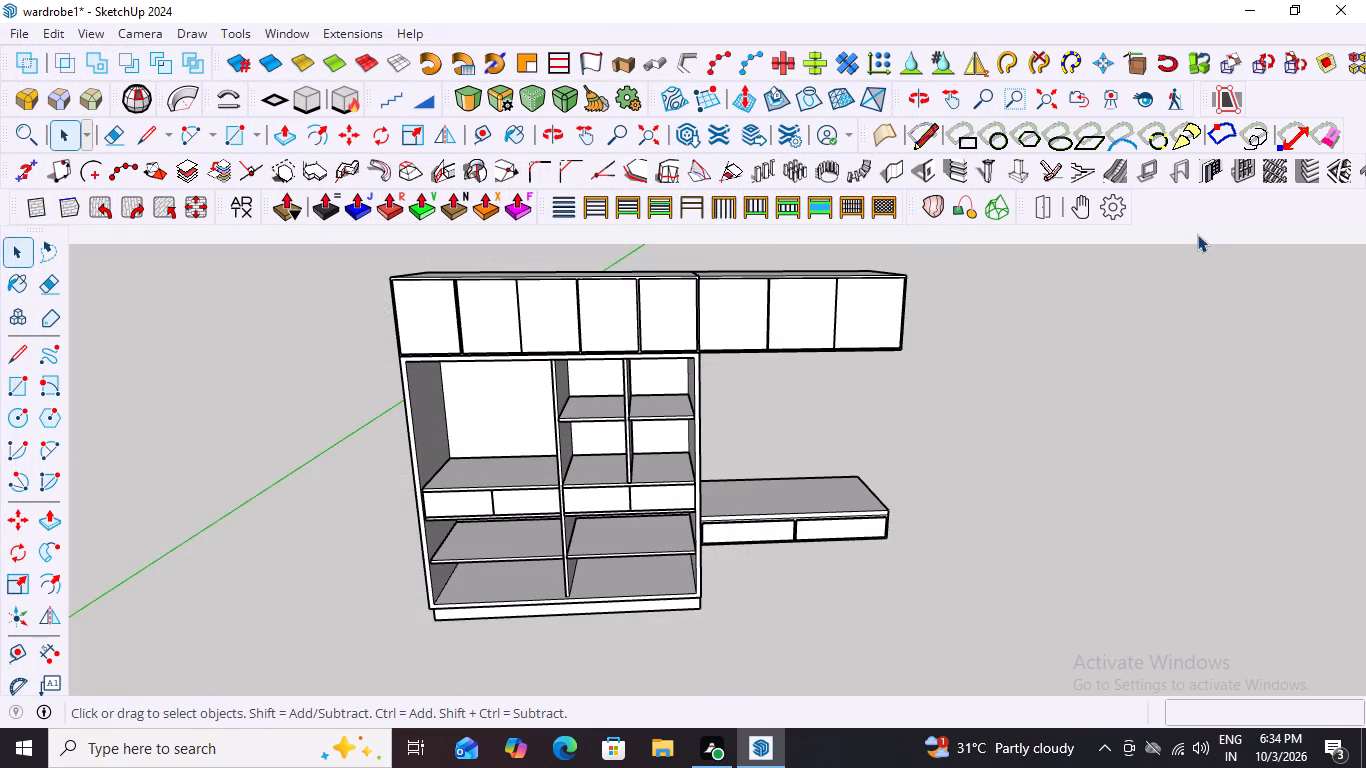
# Look through the list of available toolbars for one belonging to the Click-Change 2 extension, leaving the Classifier toolbar hidden.
pyautogui.rightClick(1171, 223)
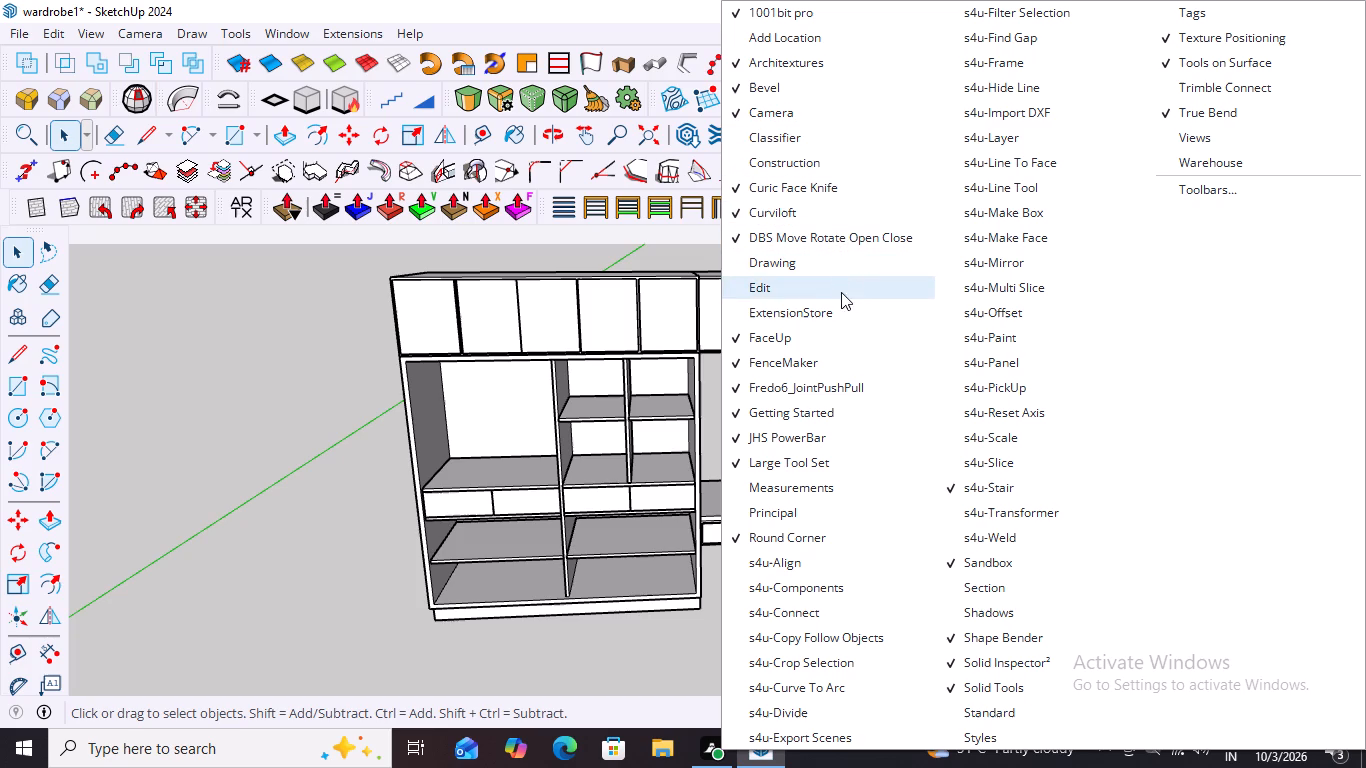
pyautogui.scroll(-2, 895, 321)
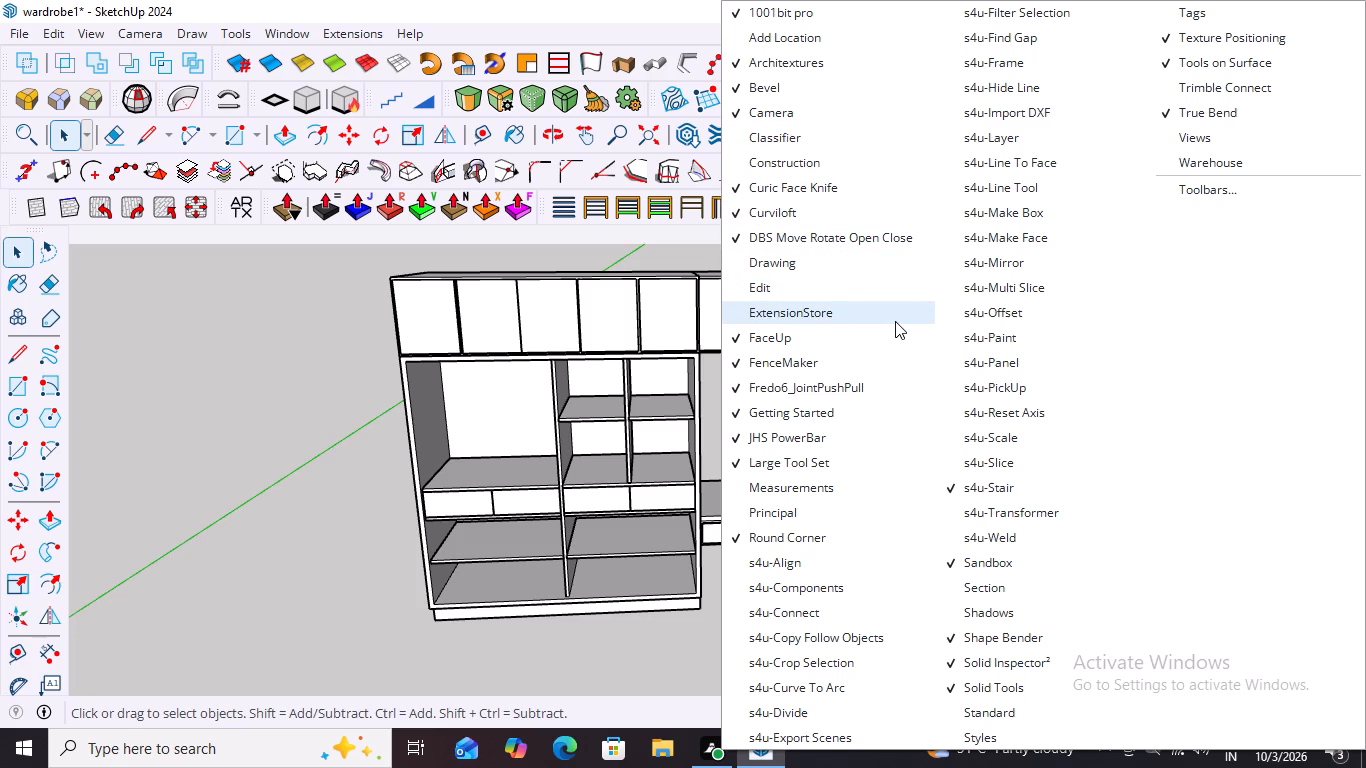
pyautogui.scroll(-1, 895, 321)
pyautogui.scroll(-4, 854, 420)
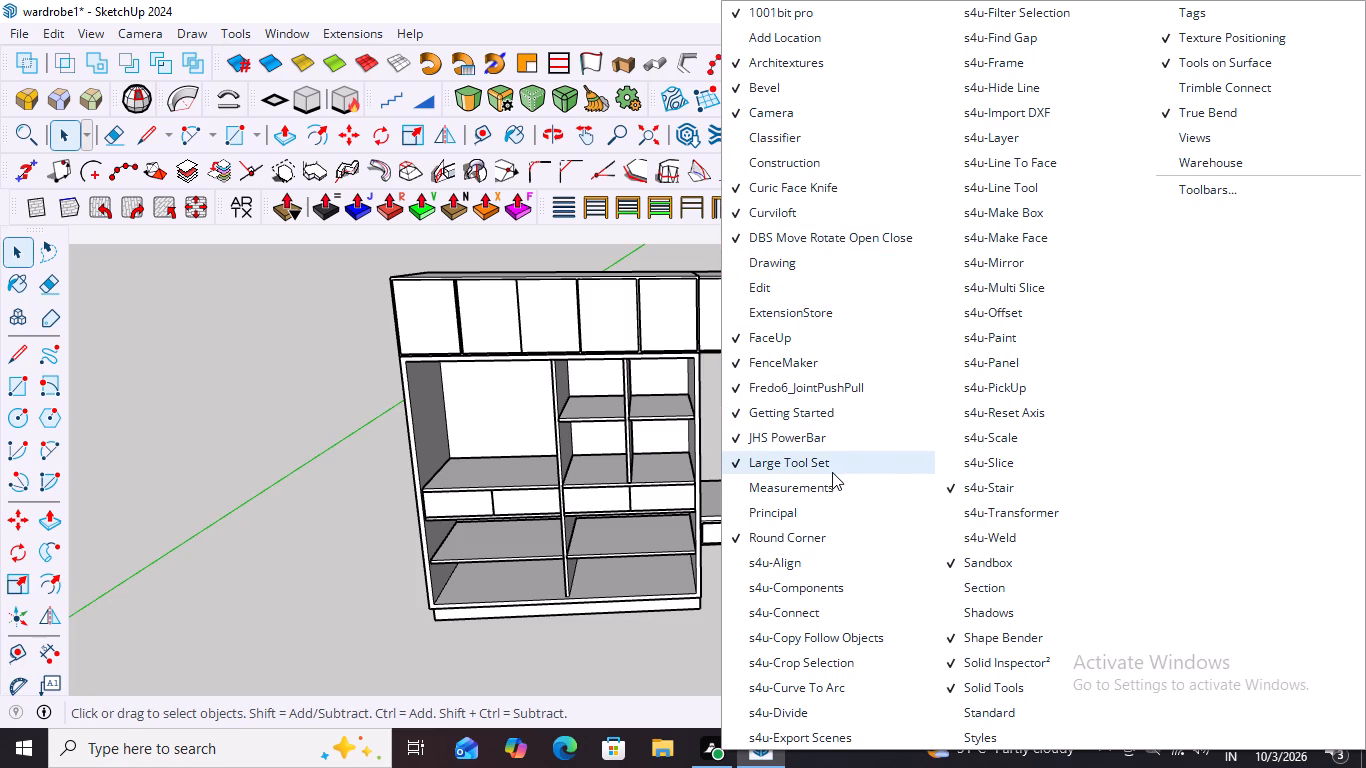
pyautogui.scroll(-4, 830, 486)
pyautogui.scroll(2, 1030, 370)
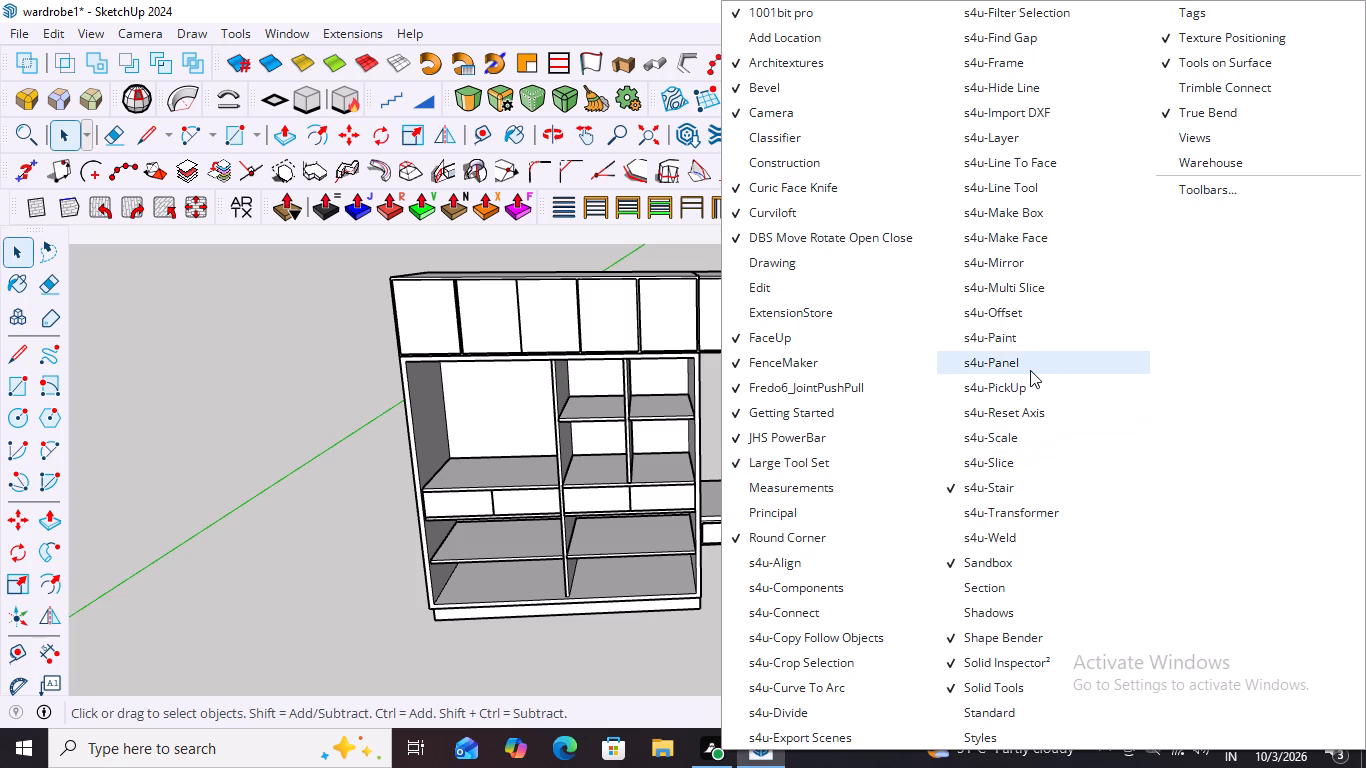
pyautogui.scroll(2, 1030, 370)
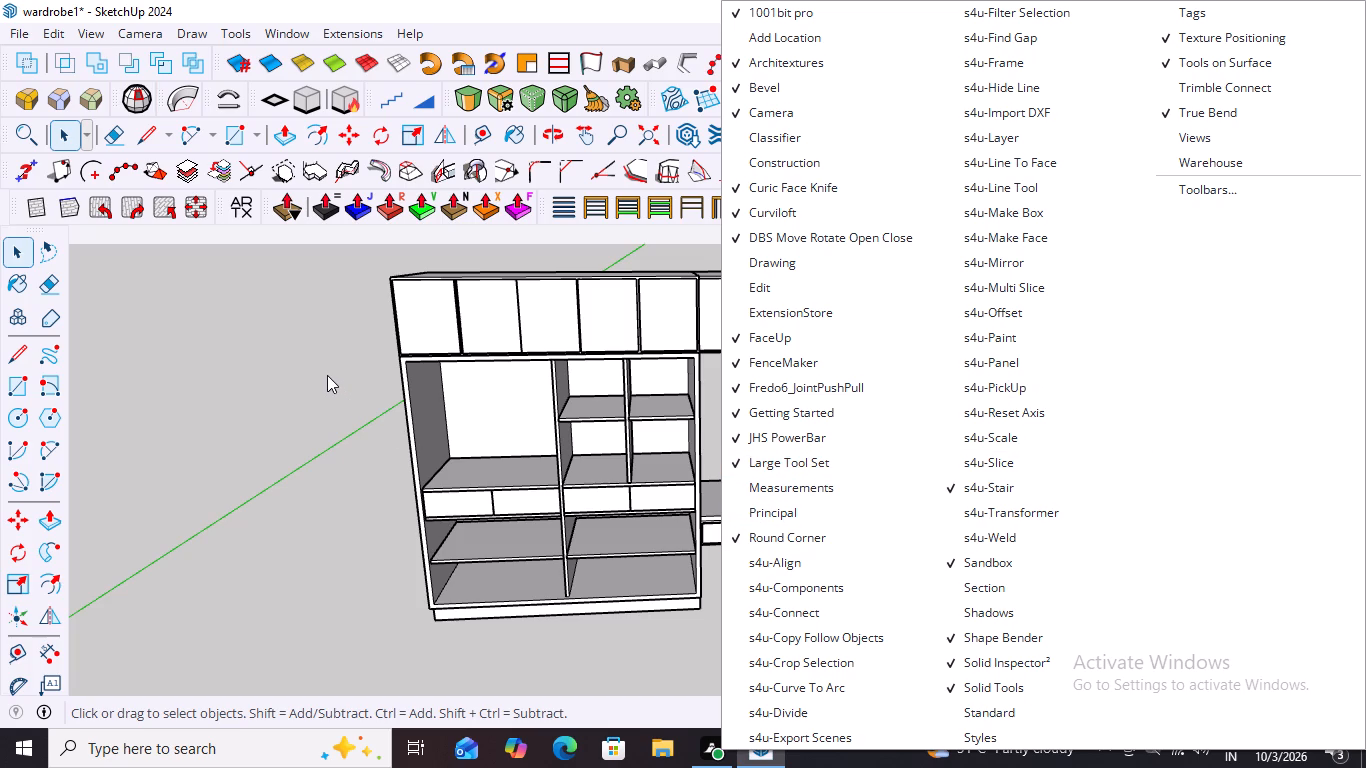
pyautogui.click(742, 140)
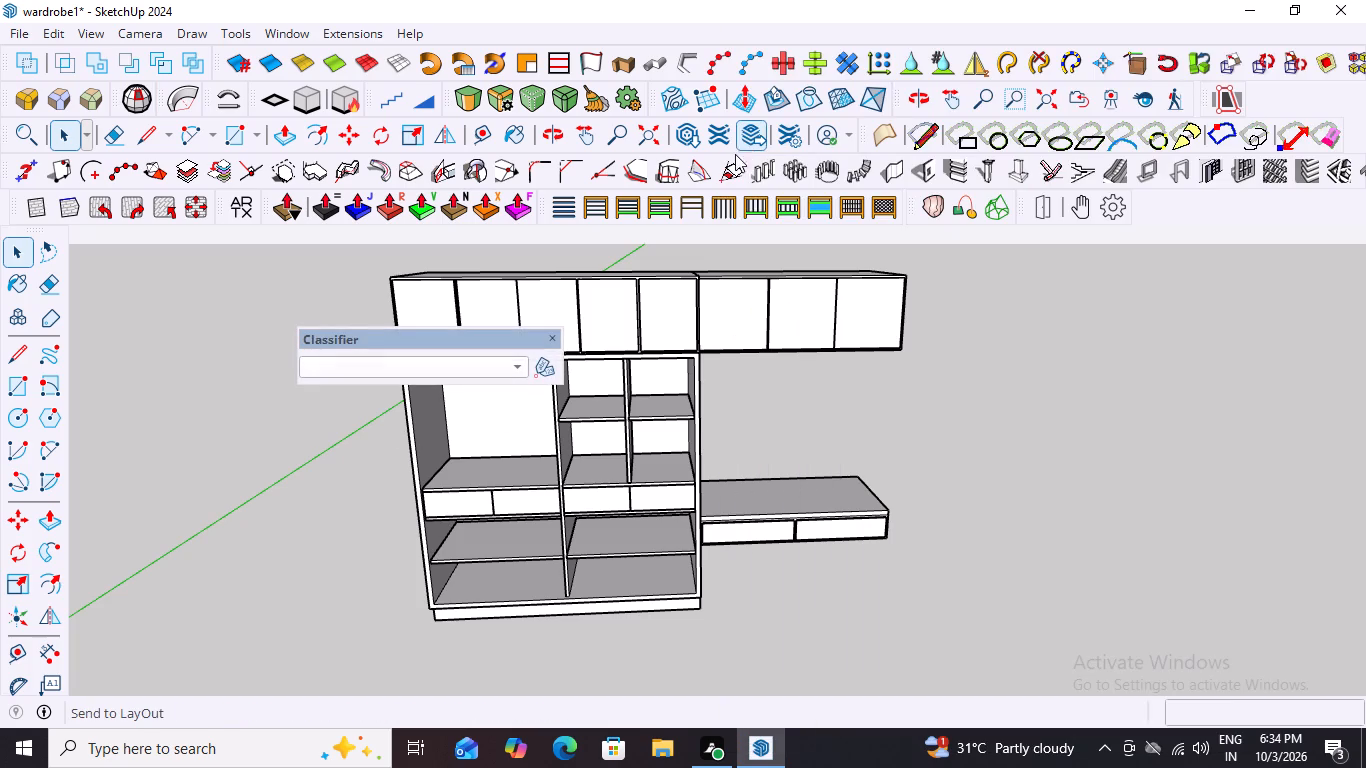
pyautogui.click(555, 332)
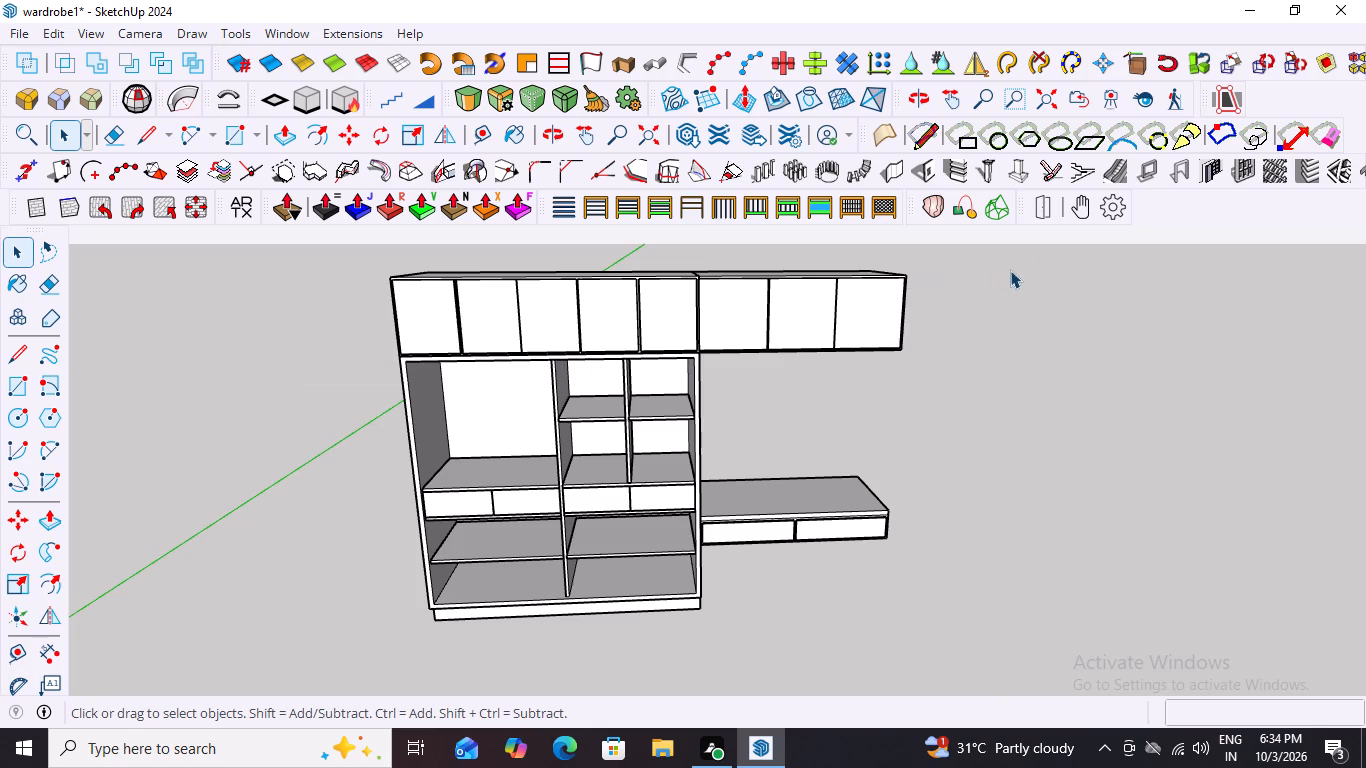
# Reopen the Extension Warehouse and acknowledge the Click-Change 2 installation.
pyautogui.click(353, 29)
pyautogui.click(414, 61)
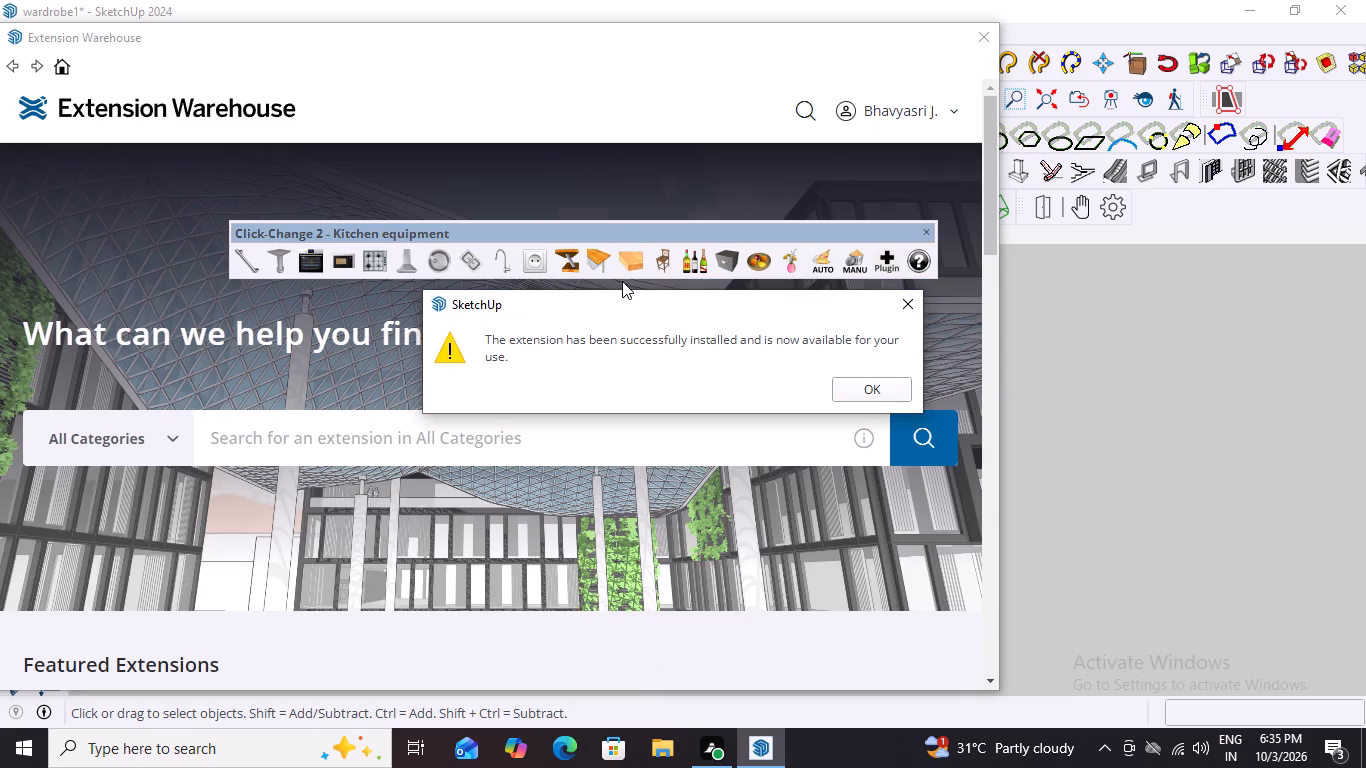
pyautogui.click(879, 395)
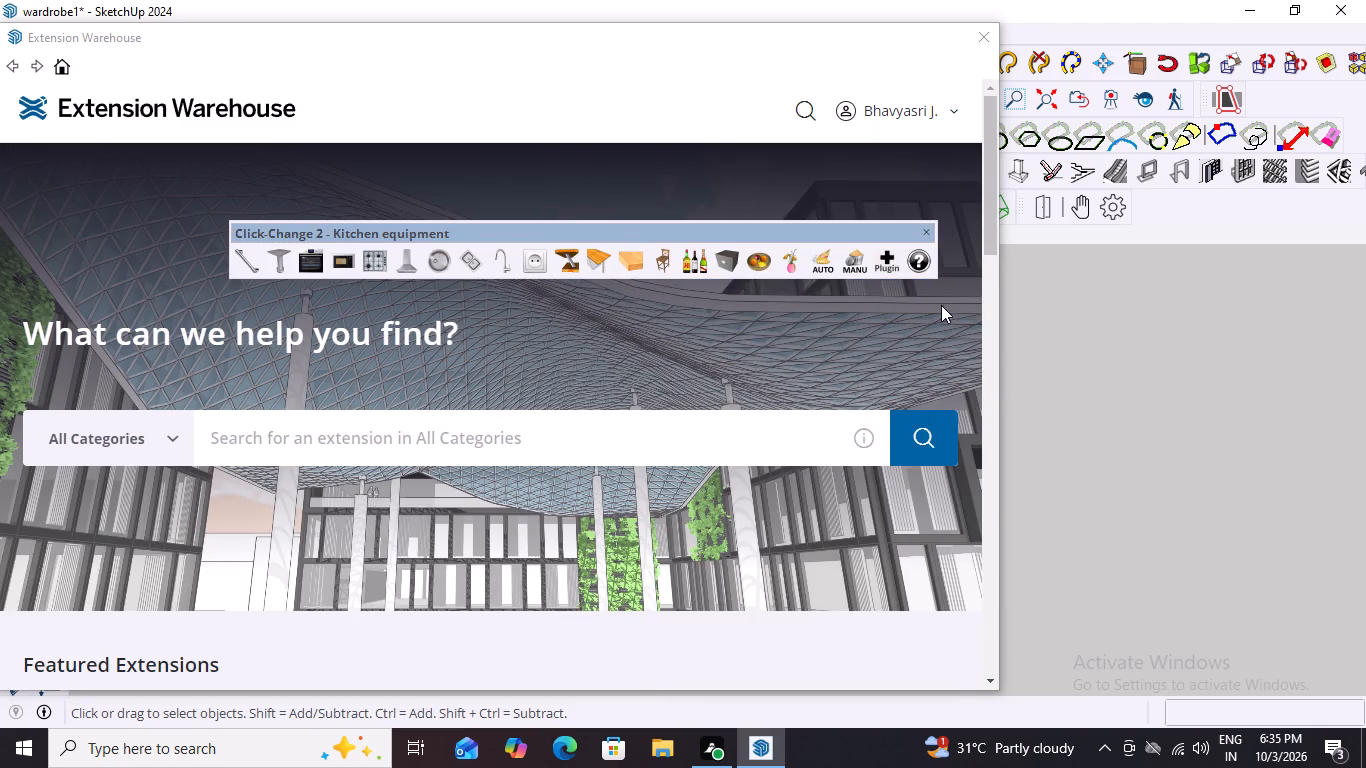
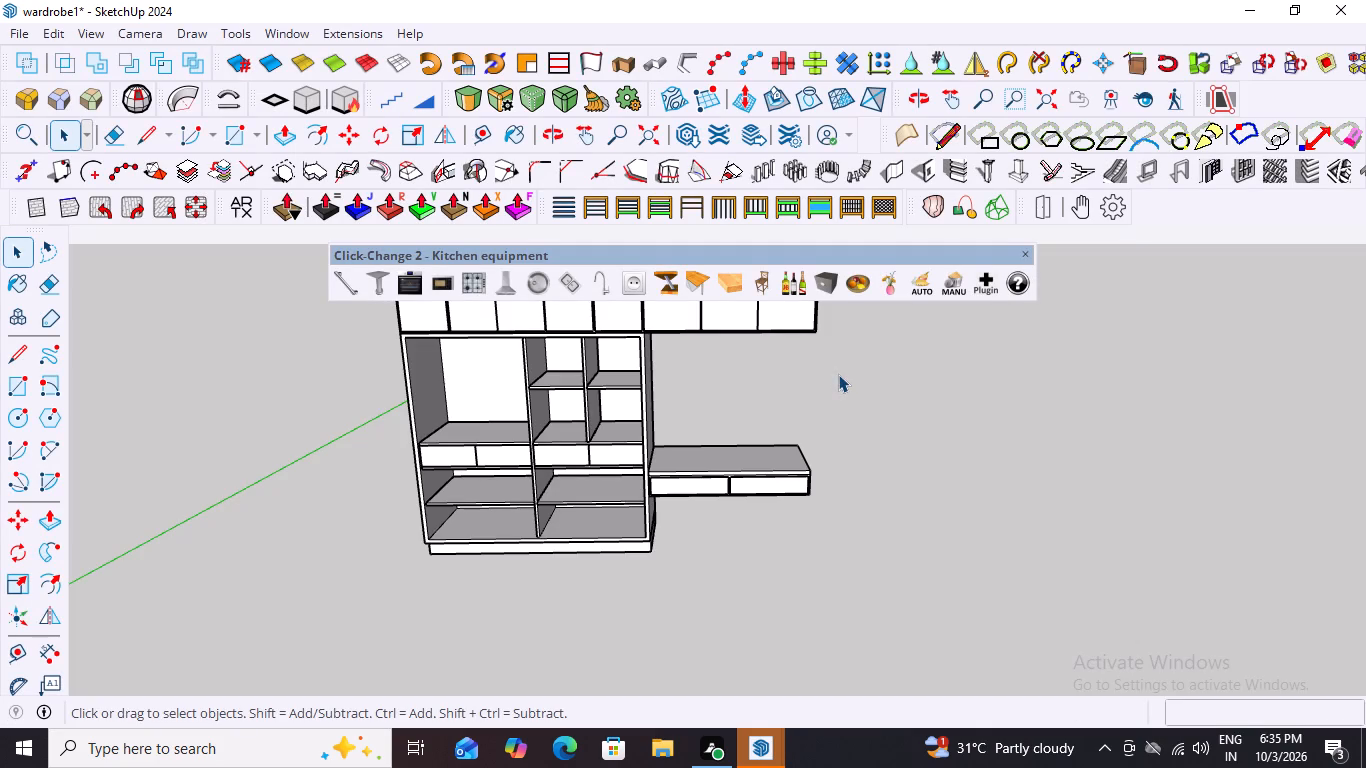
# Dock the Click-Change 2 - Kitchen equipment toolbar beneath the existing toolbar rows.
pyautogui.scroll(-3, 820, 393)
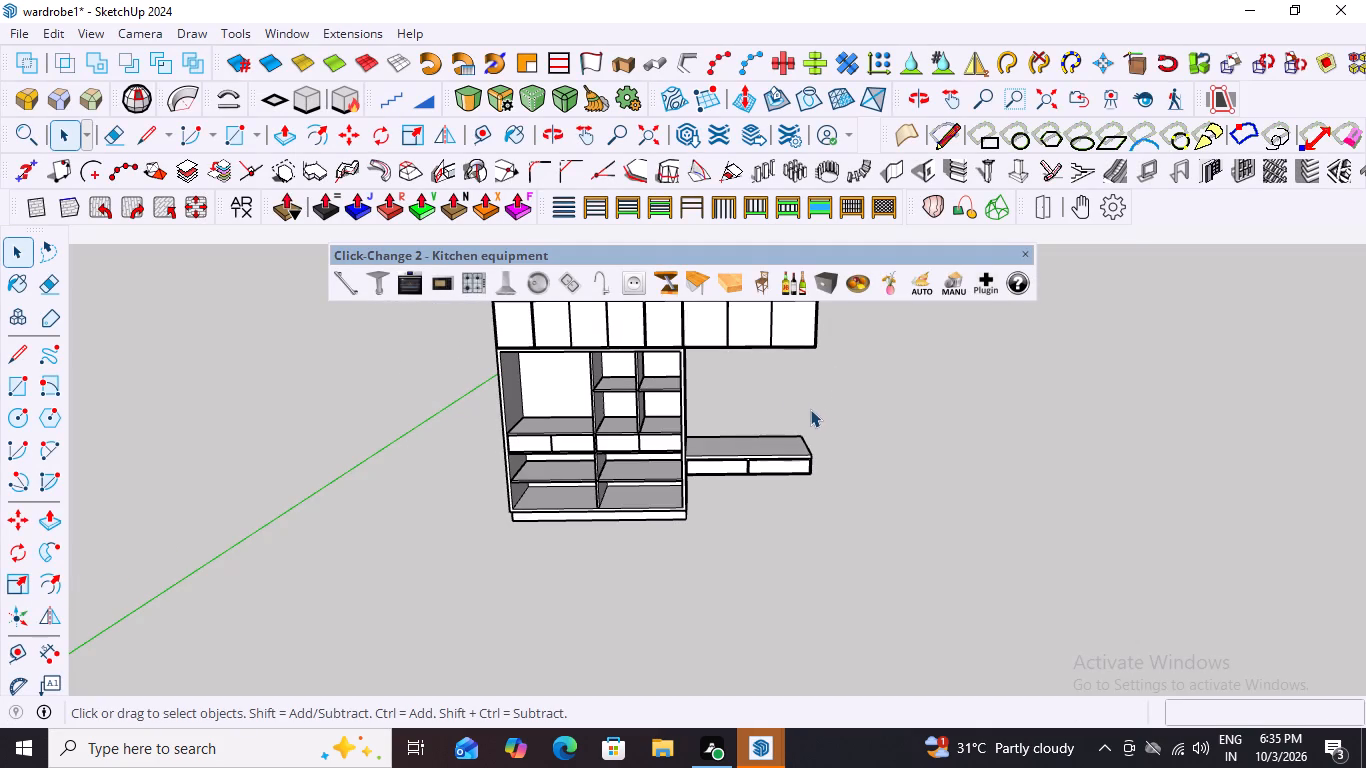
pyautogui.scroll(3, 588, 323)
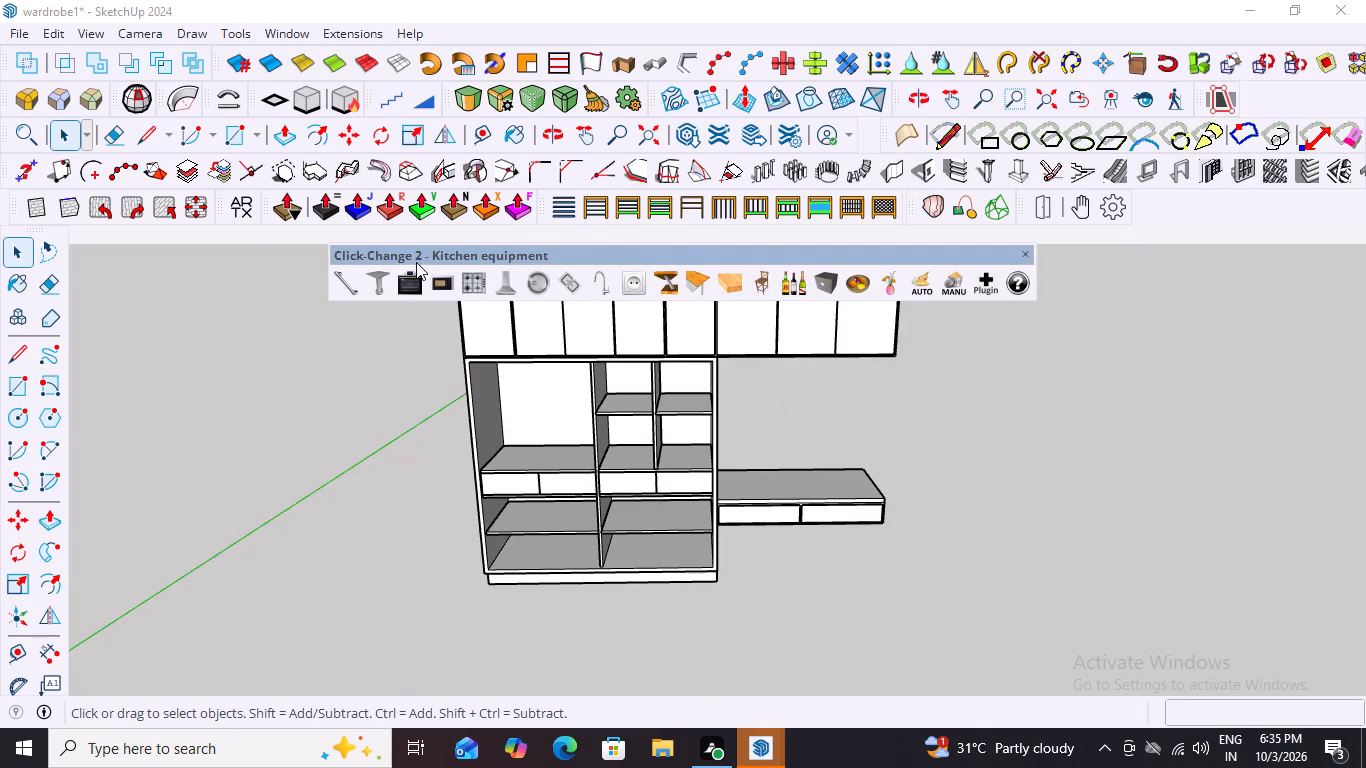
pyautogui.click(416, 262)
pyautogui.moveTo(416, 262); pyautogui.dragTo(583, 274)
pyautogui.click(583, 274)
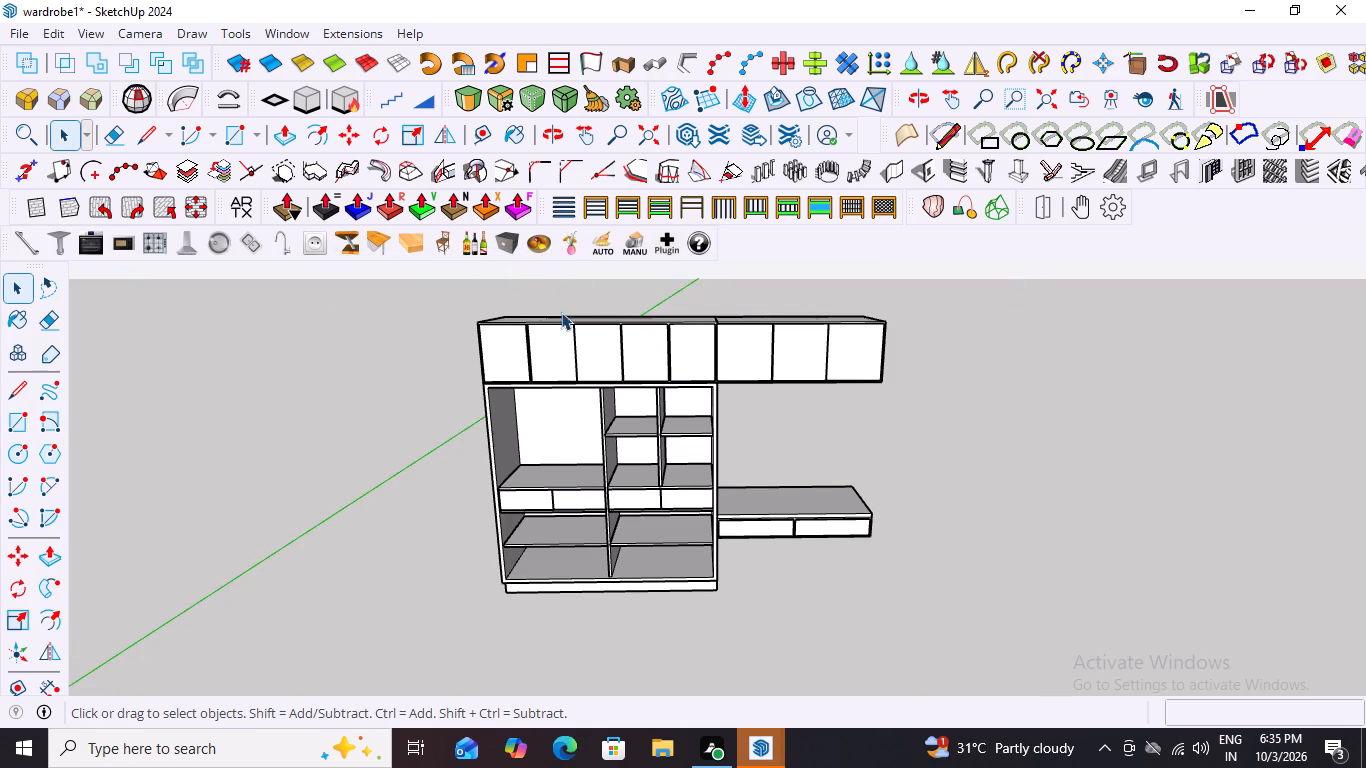
# Undock the Click-Change 2 - Kitchen equipment toolbar and float it over the drawing area, clear of the wardrobe.
pyautogui.scroll(-3, 580, 357)
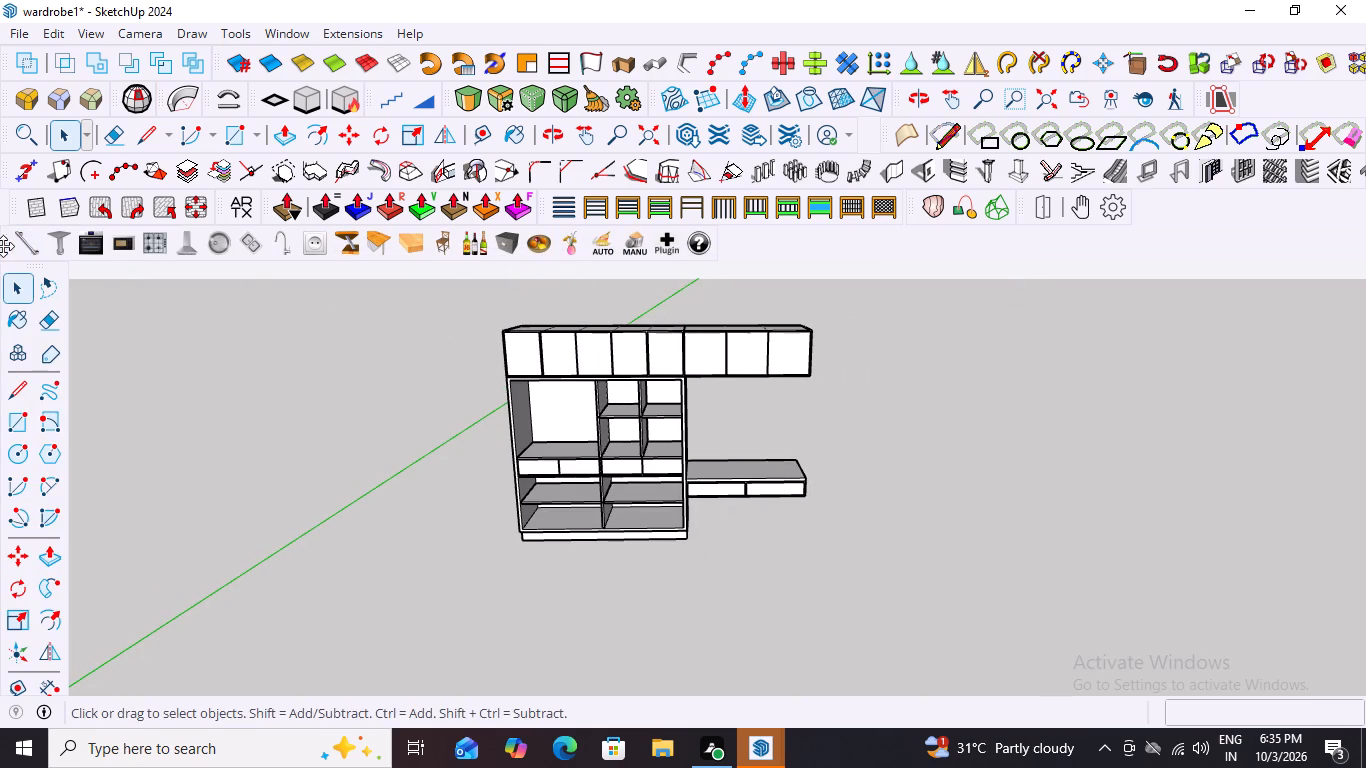
pyautogui.moveTo(3, 246); pyautogui.dragTo(22, 248)
pyautogui.moveTo(33, 250); pyautogui.dragTo(569, 271)
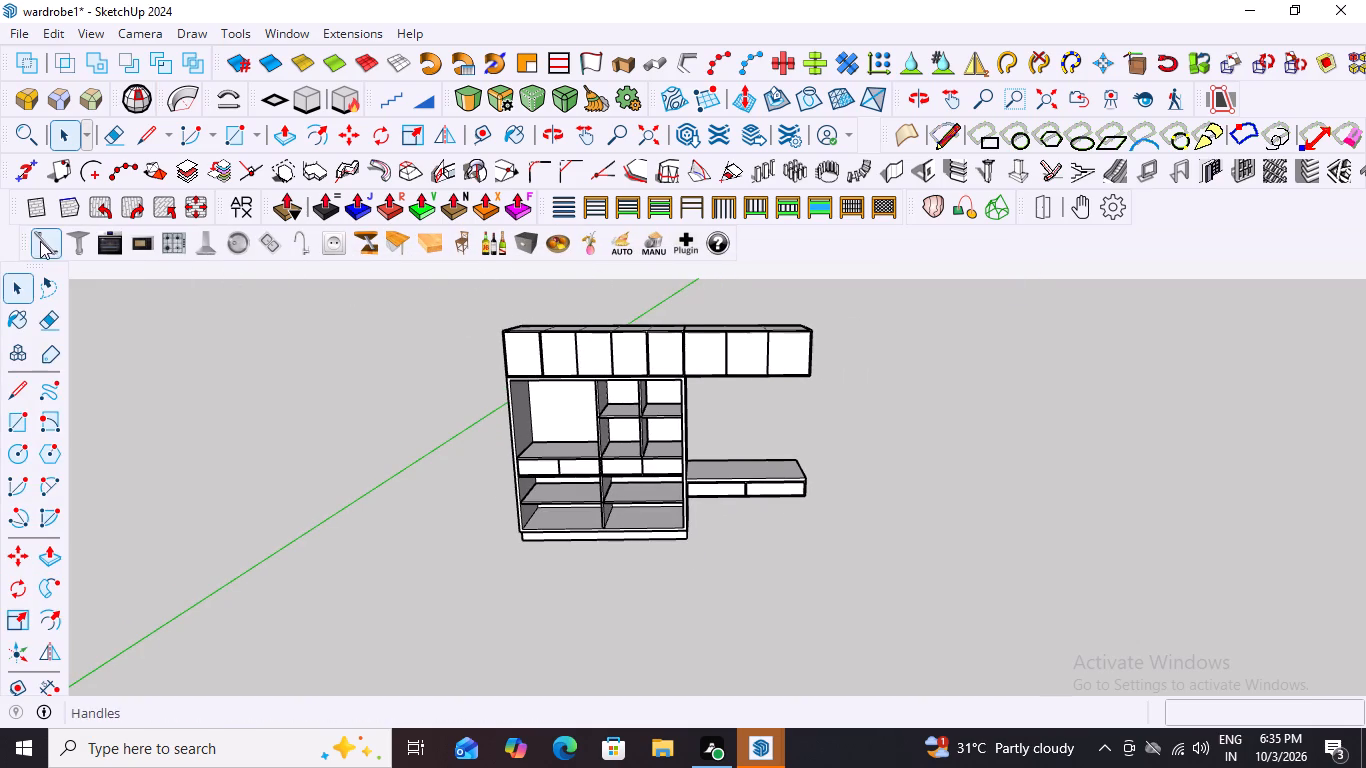
pyautogui.moveTo(22, 242); pyautogui.dragTo(670, 382)
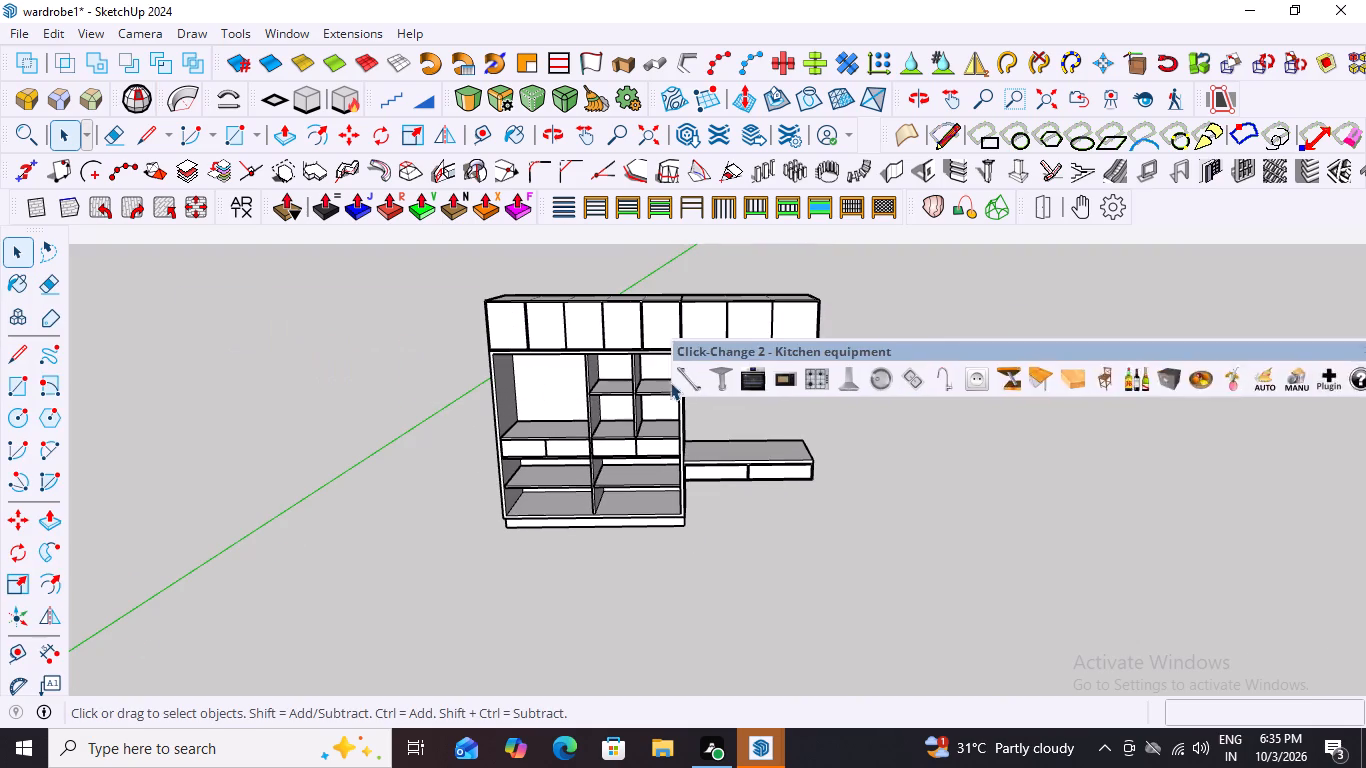
pyautogui.moveTo(670, 382); pyautogui.dragTo(805, 277)
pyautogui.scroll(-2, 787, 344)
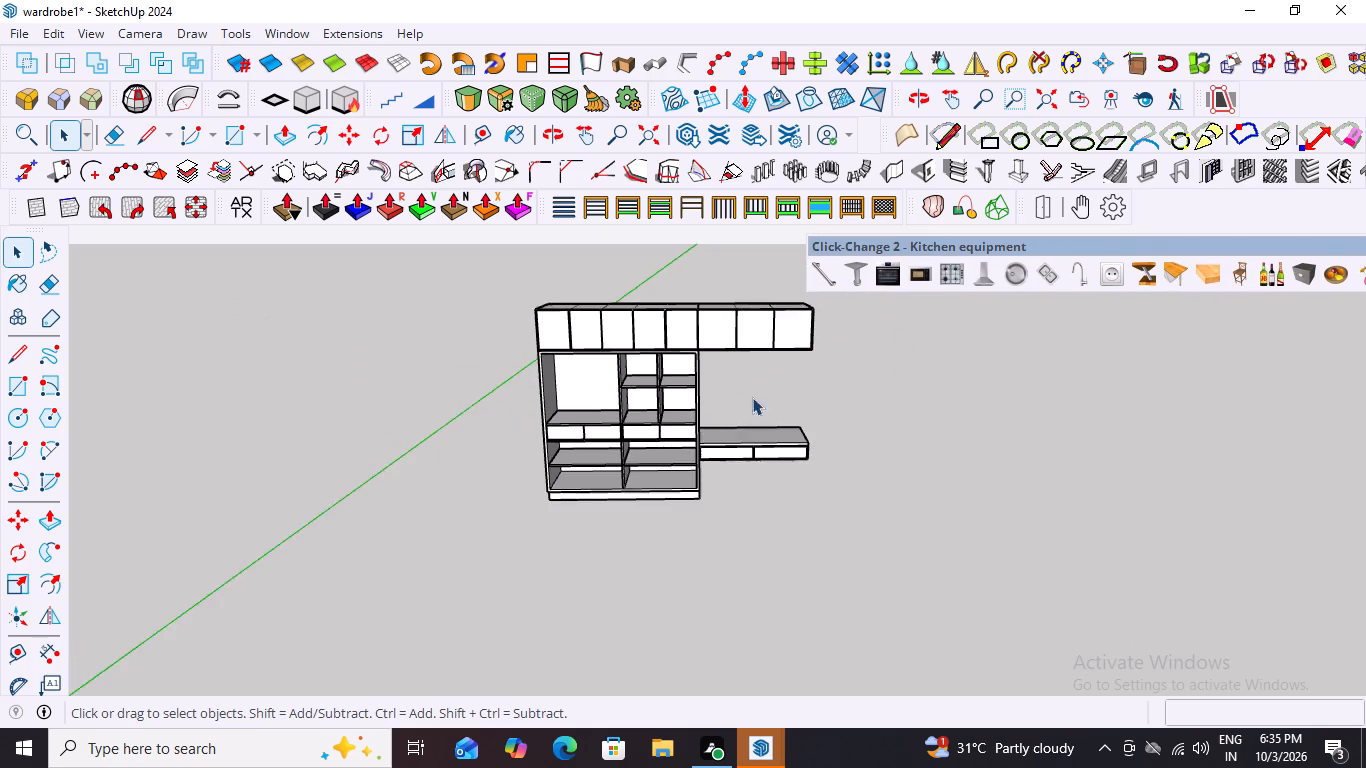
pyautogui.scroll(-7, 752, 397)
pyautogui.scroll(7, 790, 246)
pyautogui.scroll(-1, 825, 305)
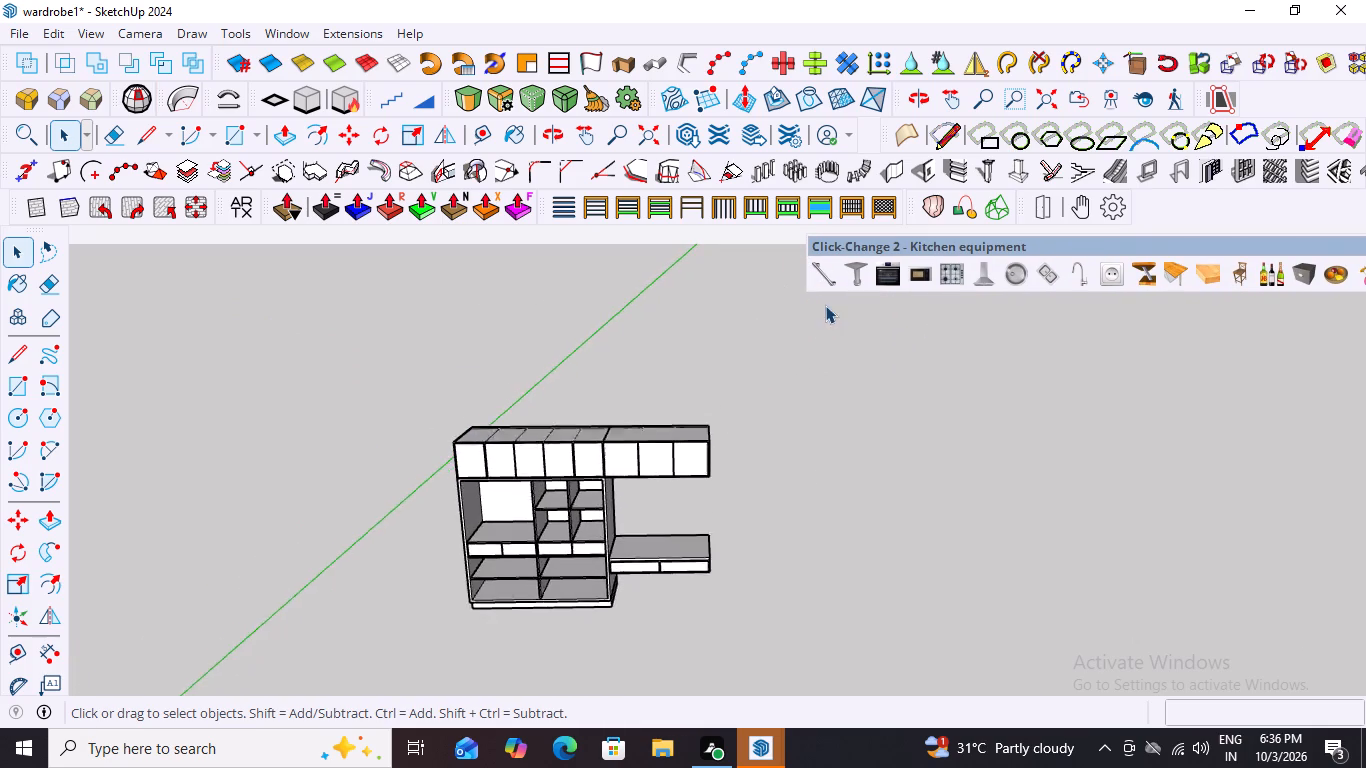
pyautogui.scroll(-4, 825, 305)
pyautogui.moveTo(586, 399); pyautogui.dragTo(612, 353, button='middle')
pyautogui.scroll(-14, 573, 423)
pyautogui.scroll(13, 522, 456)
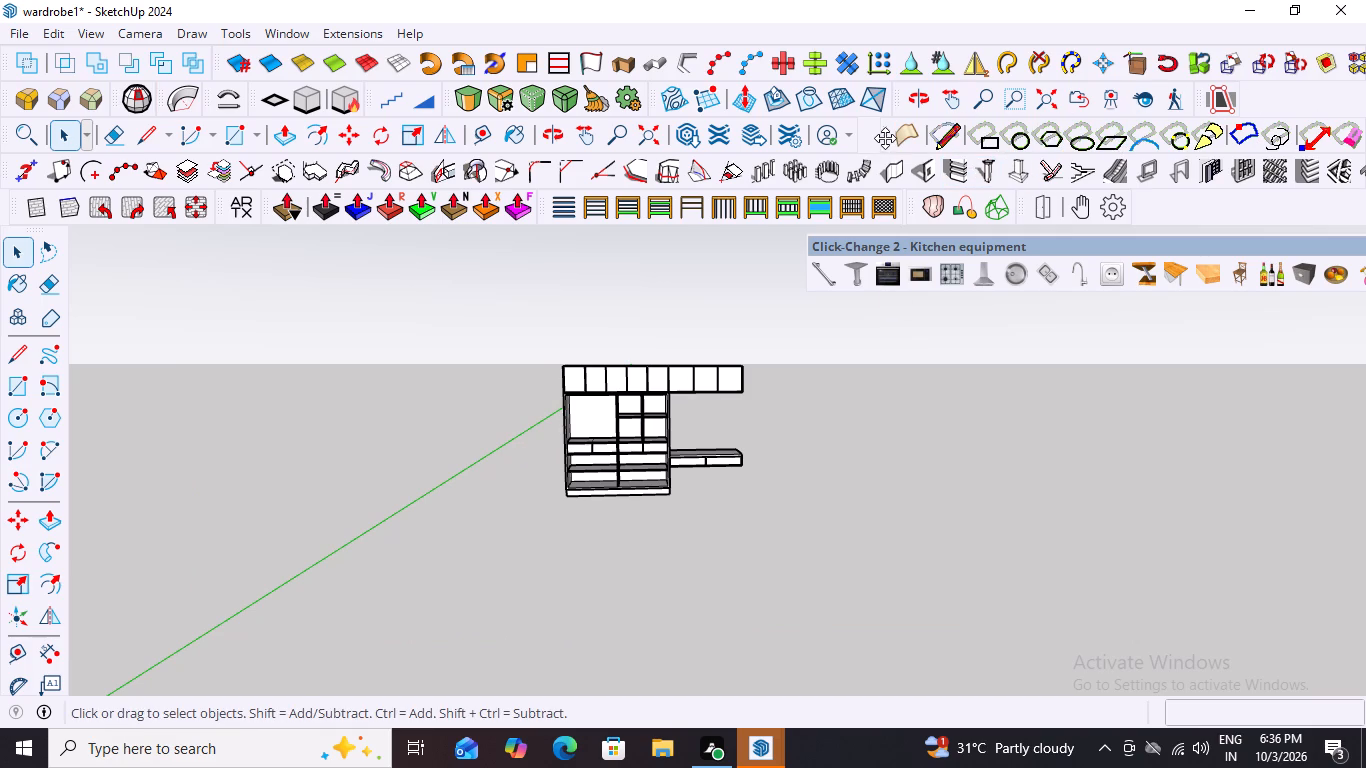
# Detach the Tools on Surface toolbar from its docked row and close it.
pyautogui.moveTo(885, 138); pyautogui.dragTo(743, 426)
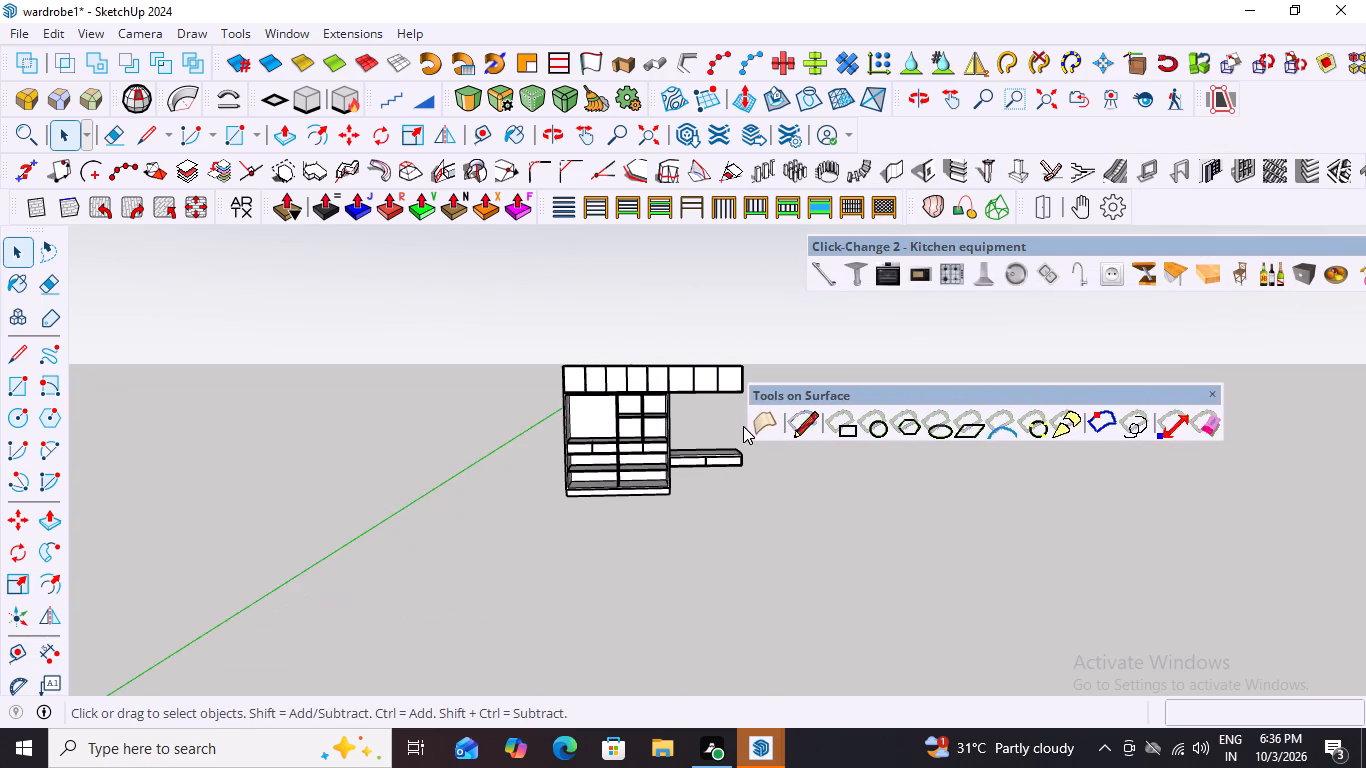
pyautogui.moveTo(743, 426); pyautogui.dragTo(745, 427)
pyautogui.scroll(2, 1278, 417)
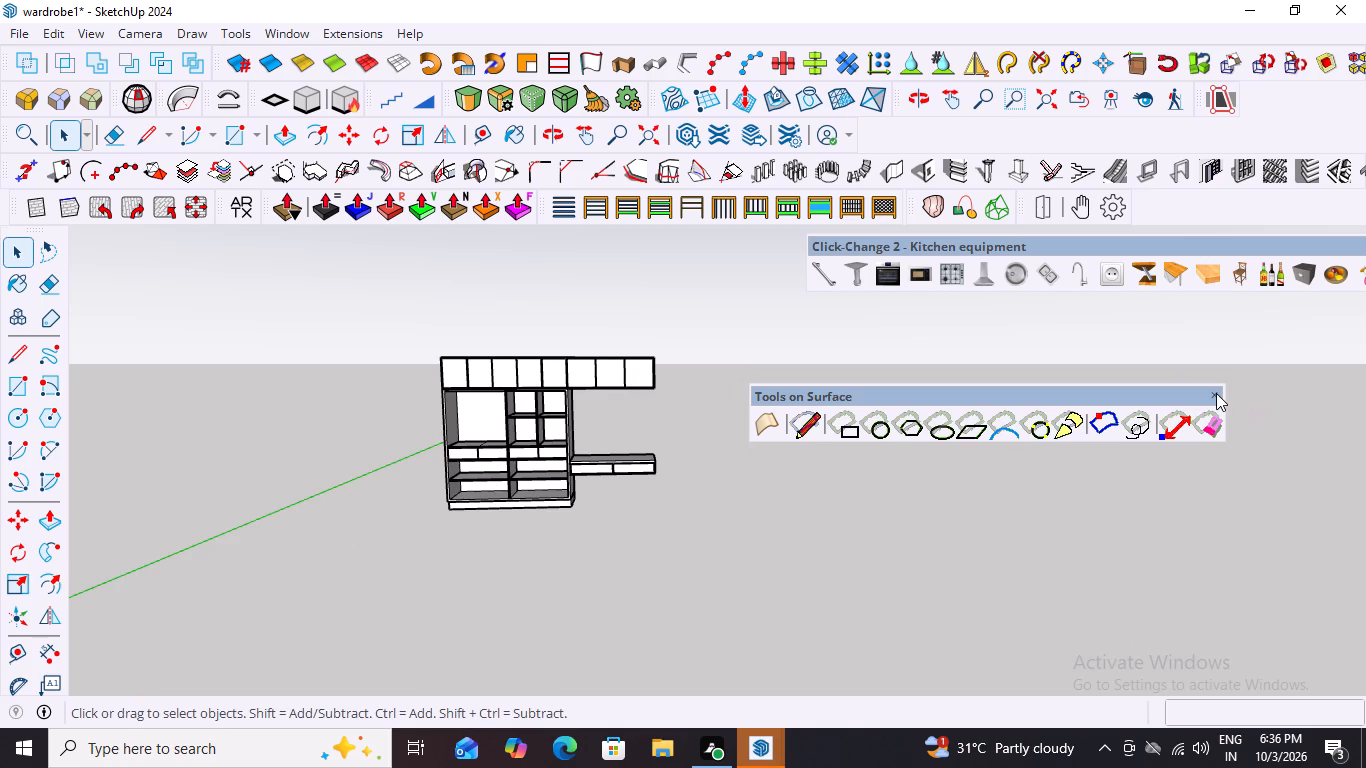
pyautogui.click(1216, 393)
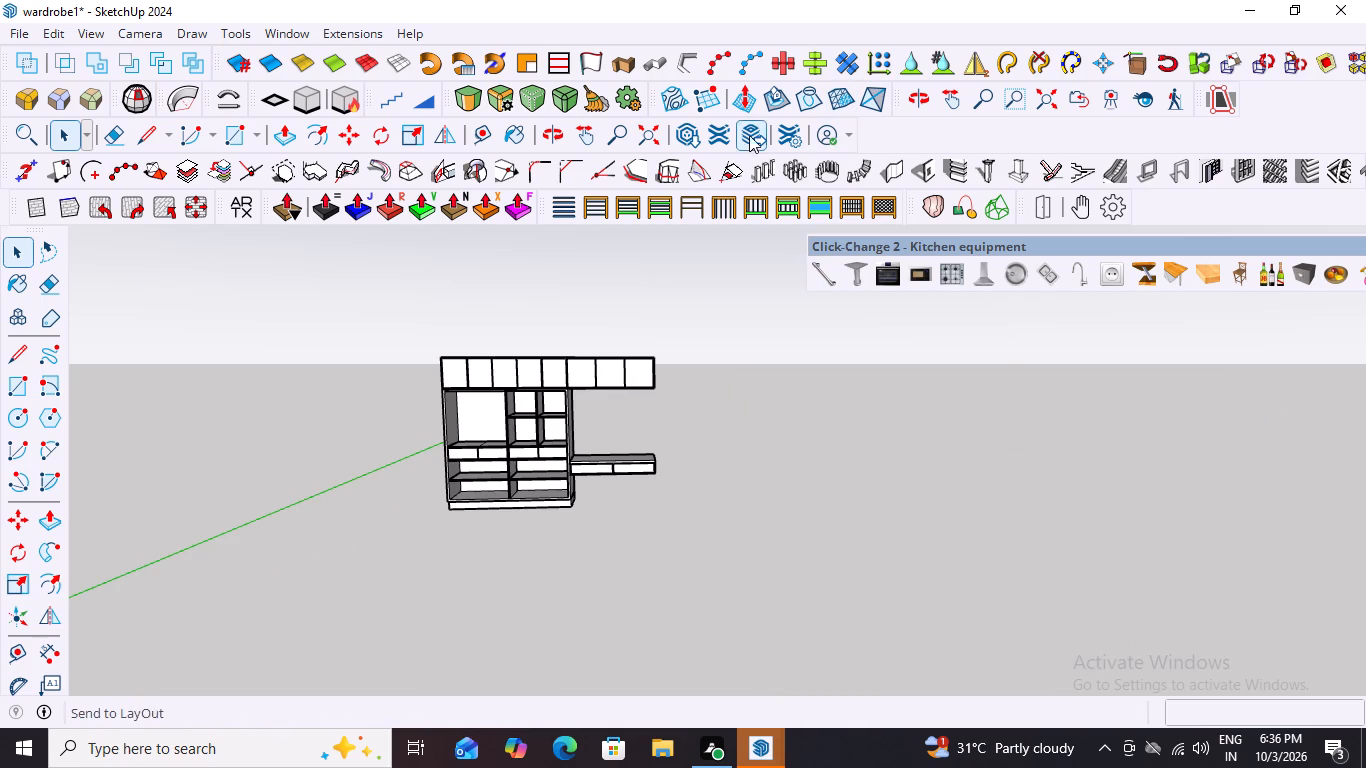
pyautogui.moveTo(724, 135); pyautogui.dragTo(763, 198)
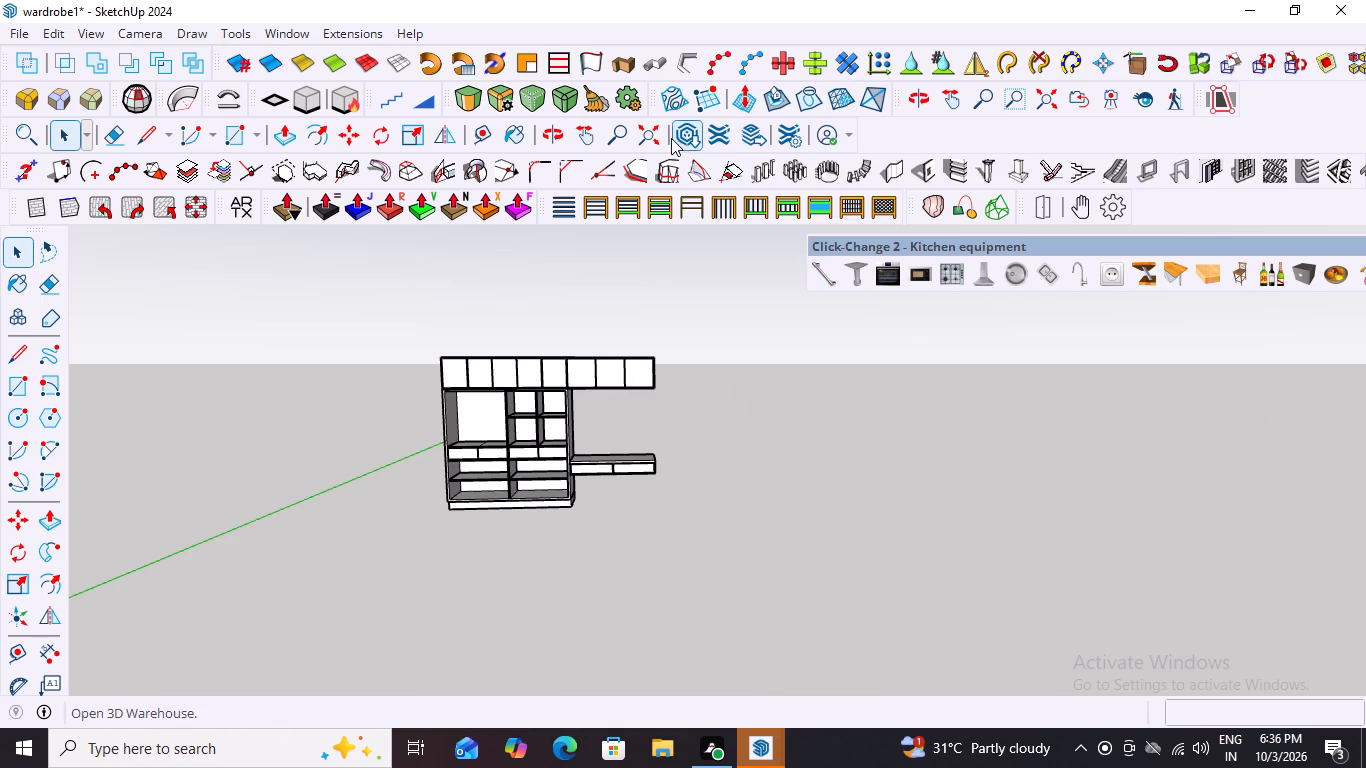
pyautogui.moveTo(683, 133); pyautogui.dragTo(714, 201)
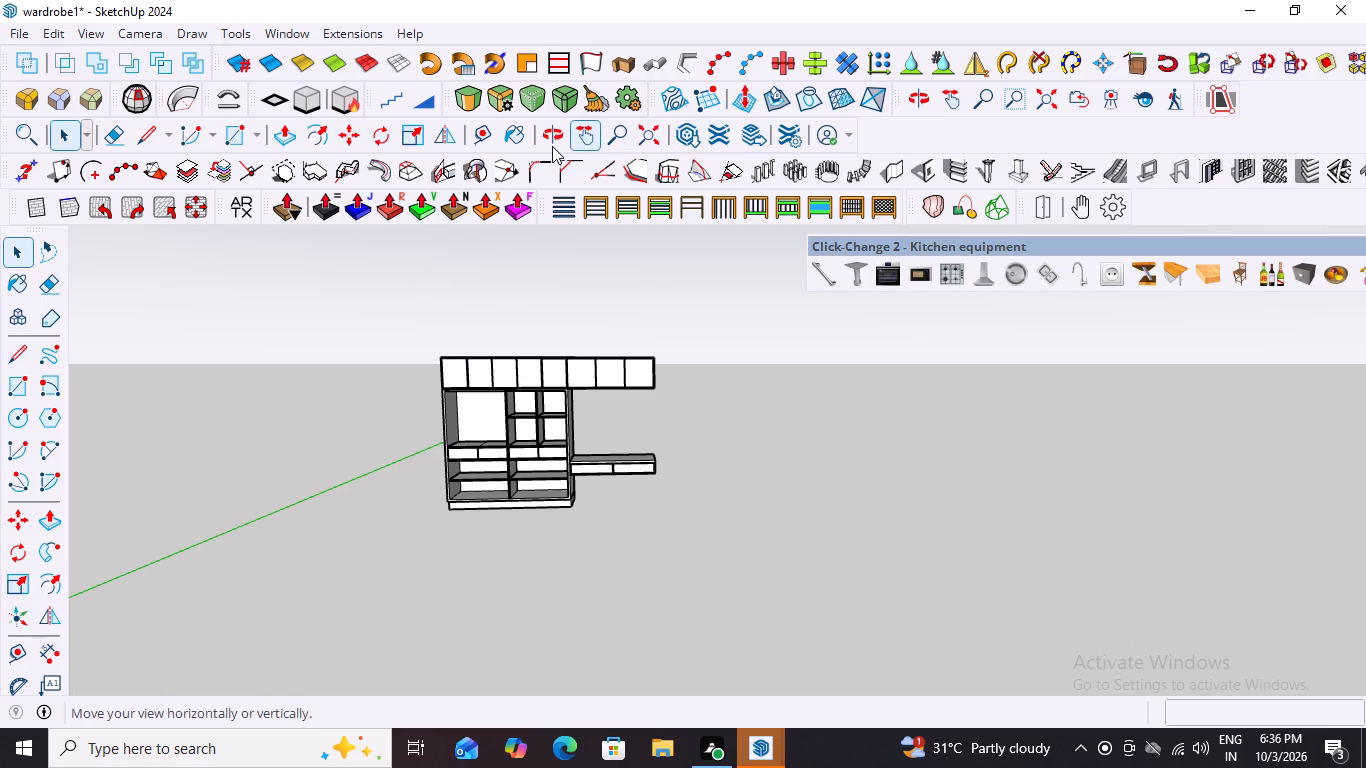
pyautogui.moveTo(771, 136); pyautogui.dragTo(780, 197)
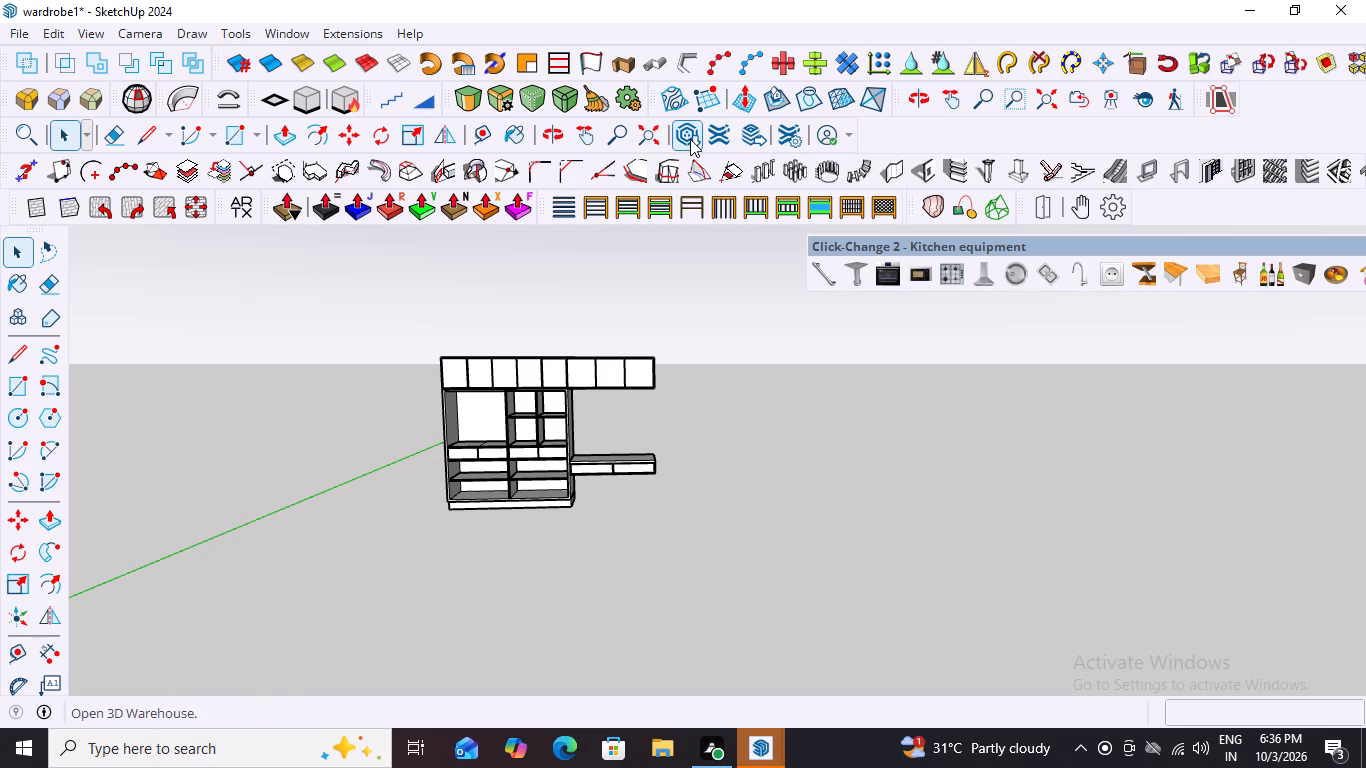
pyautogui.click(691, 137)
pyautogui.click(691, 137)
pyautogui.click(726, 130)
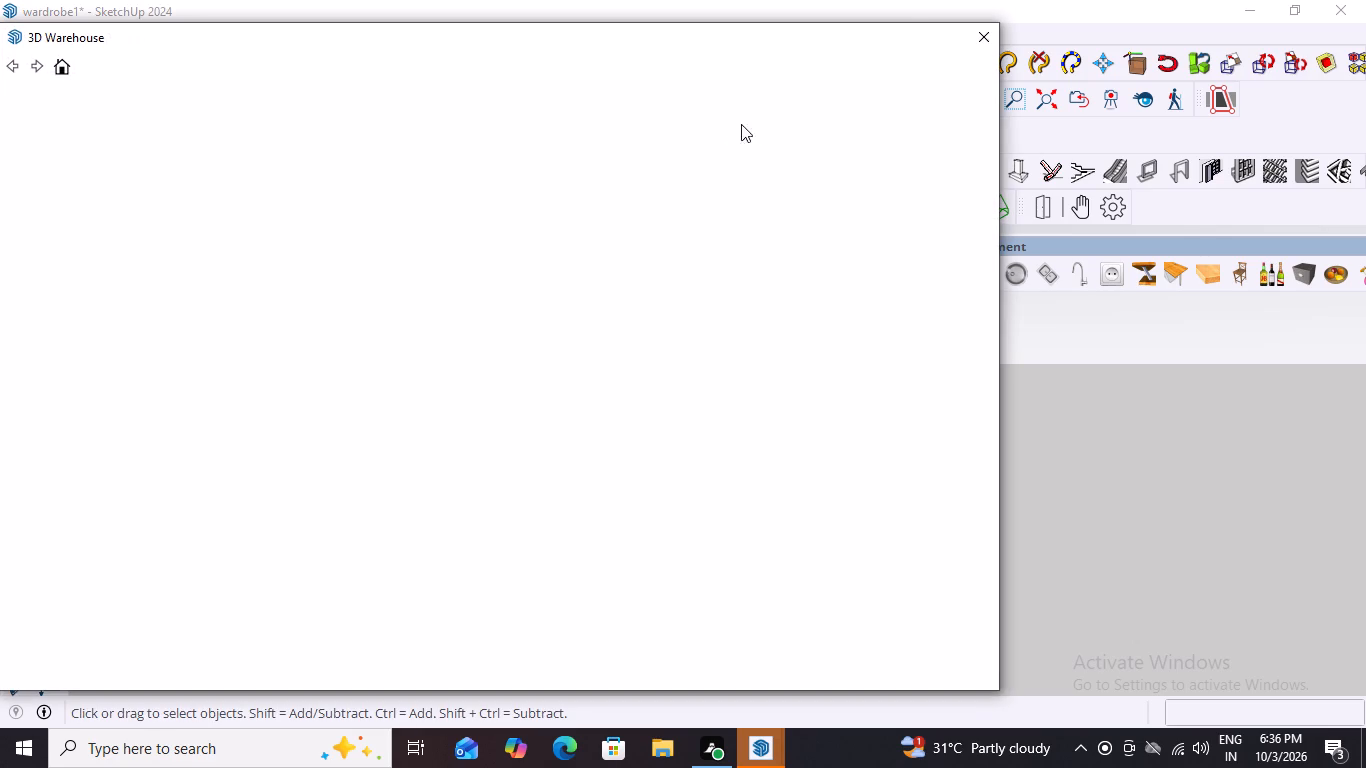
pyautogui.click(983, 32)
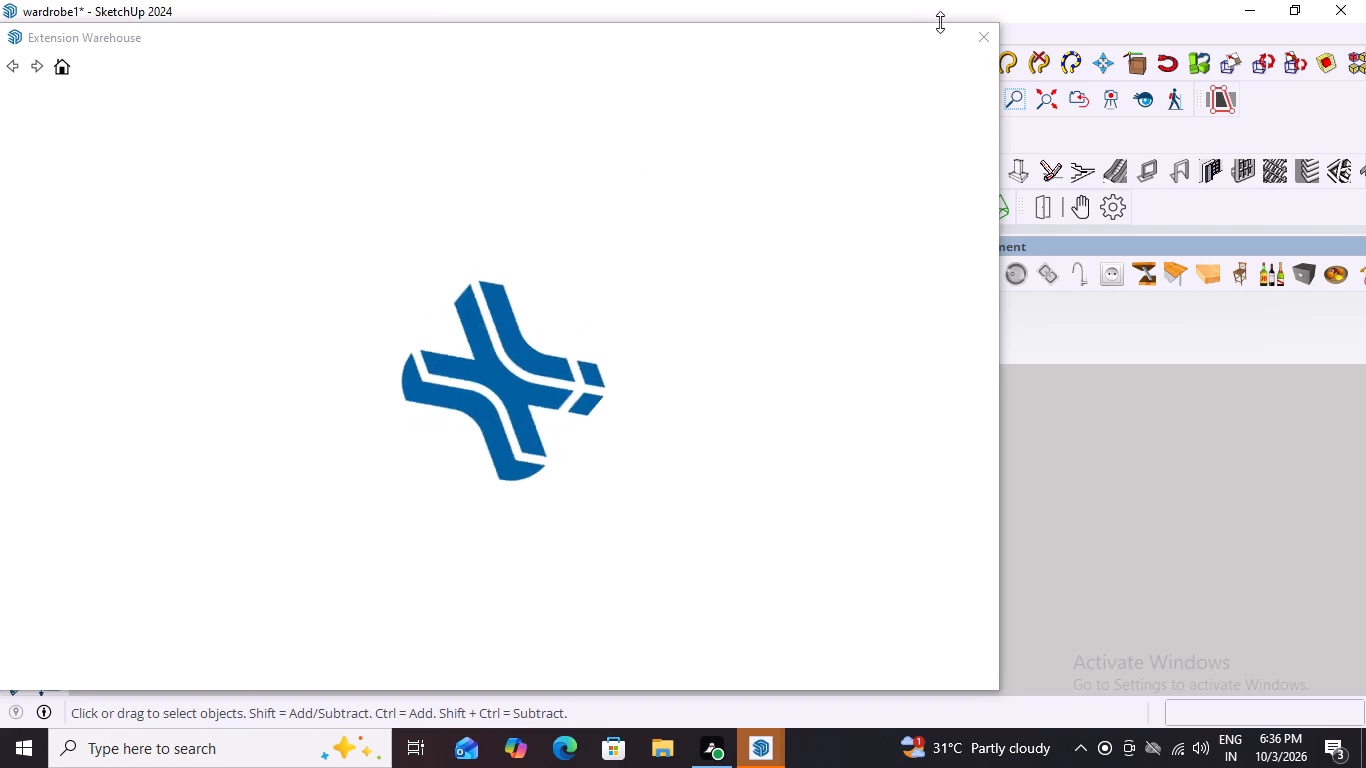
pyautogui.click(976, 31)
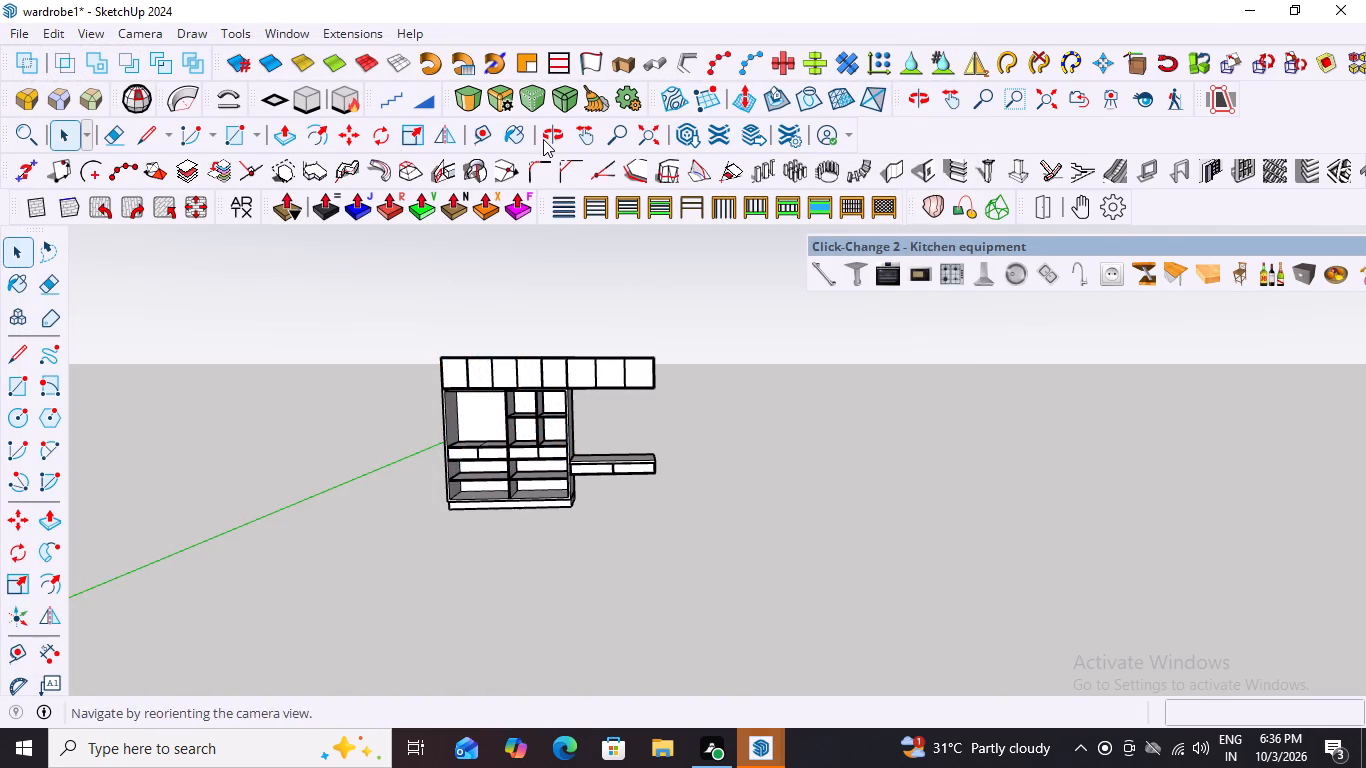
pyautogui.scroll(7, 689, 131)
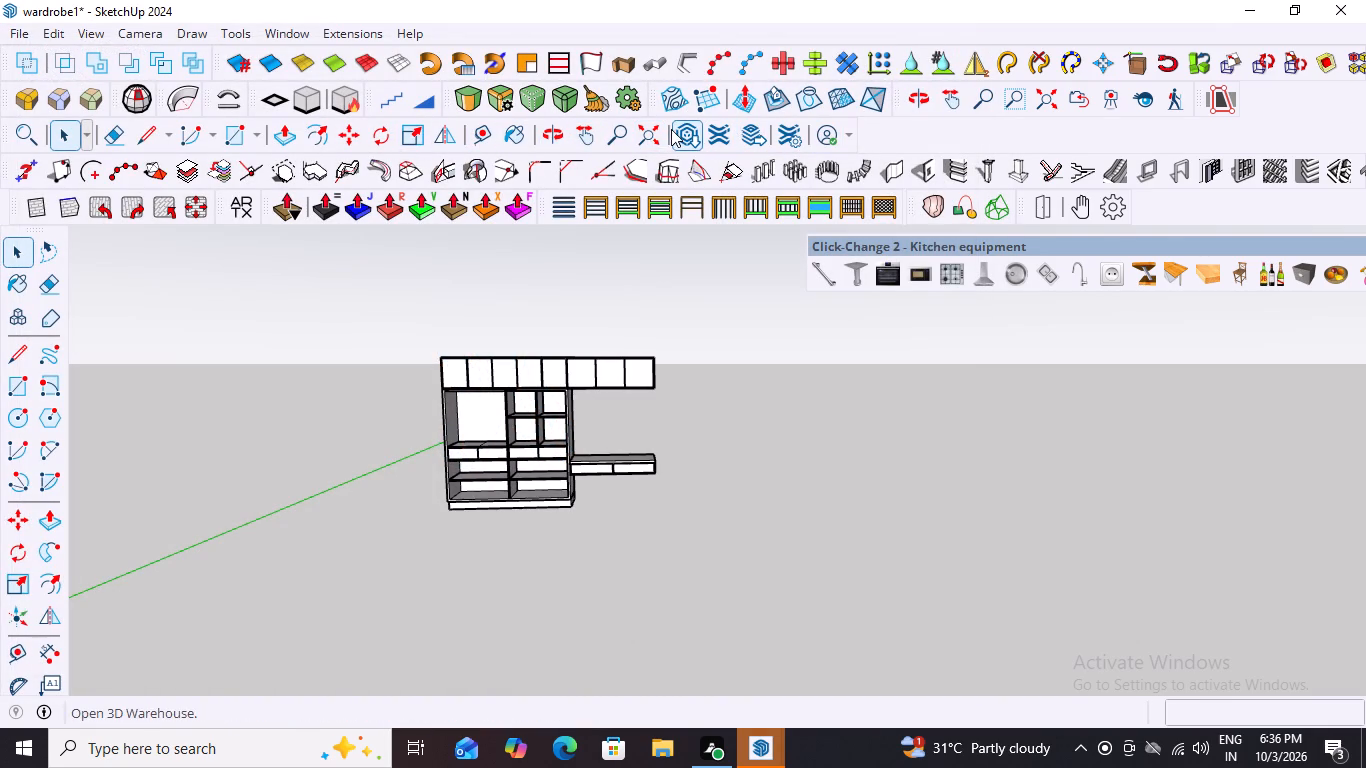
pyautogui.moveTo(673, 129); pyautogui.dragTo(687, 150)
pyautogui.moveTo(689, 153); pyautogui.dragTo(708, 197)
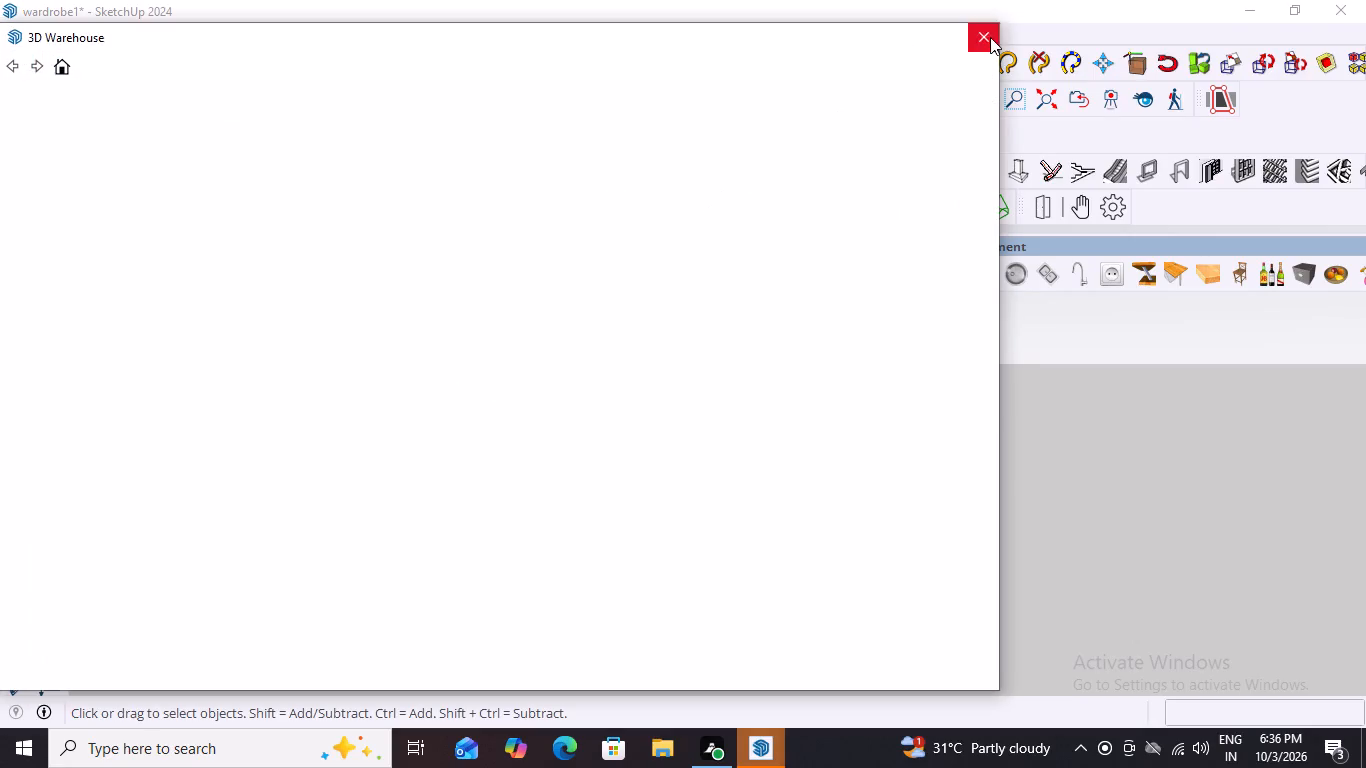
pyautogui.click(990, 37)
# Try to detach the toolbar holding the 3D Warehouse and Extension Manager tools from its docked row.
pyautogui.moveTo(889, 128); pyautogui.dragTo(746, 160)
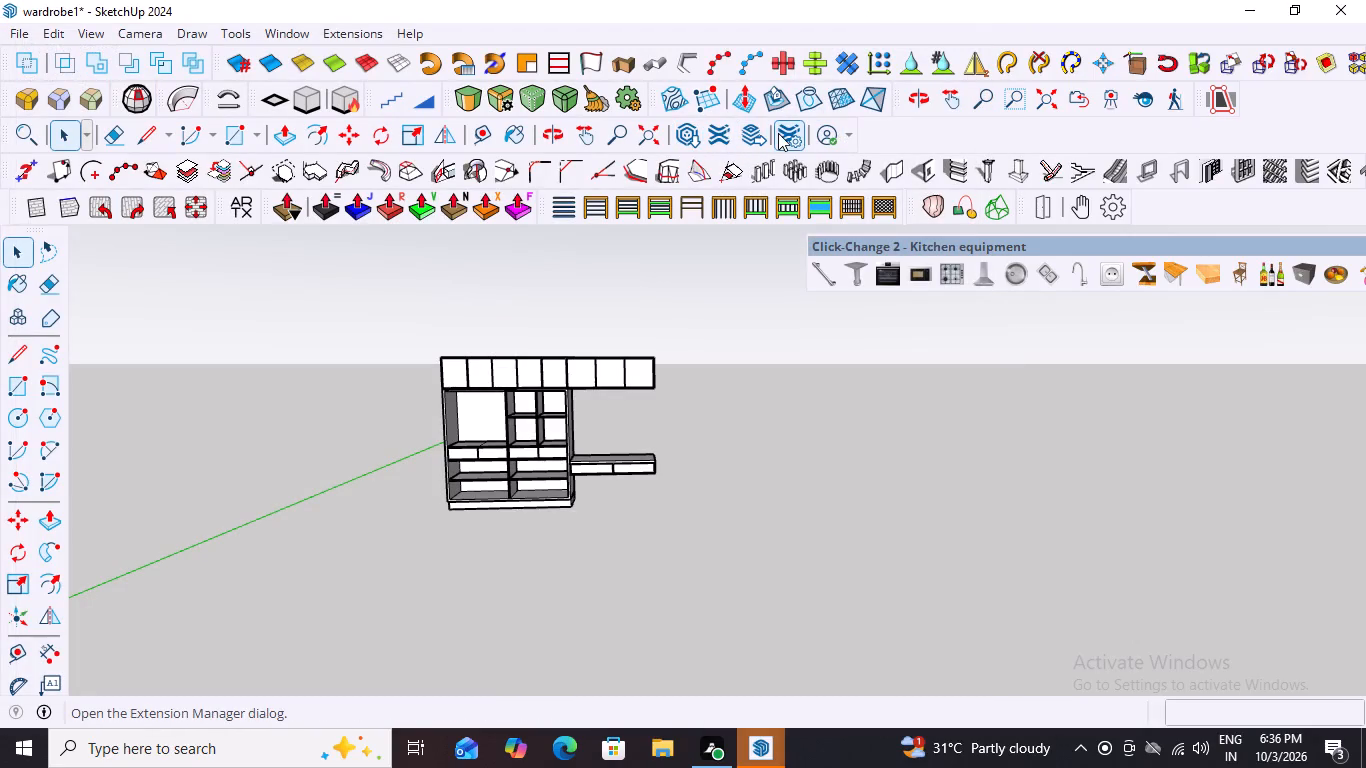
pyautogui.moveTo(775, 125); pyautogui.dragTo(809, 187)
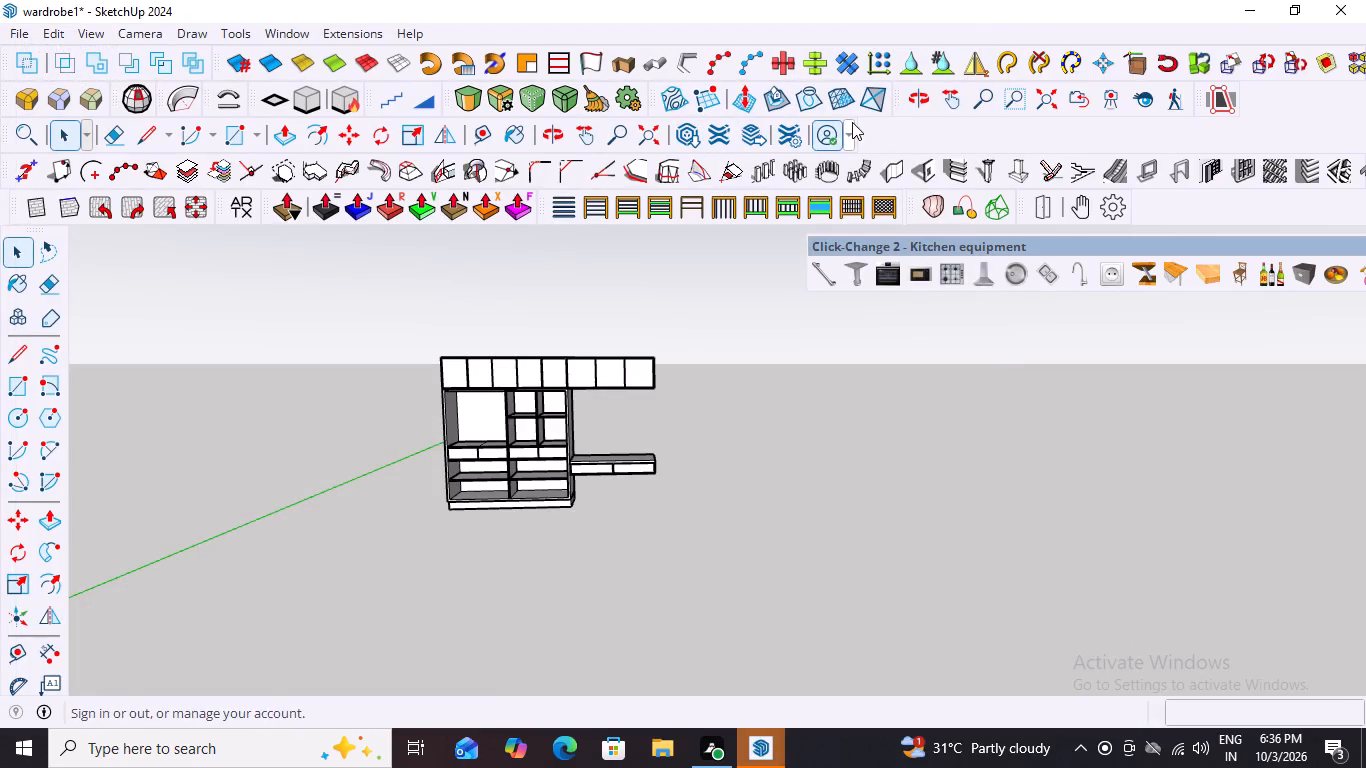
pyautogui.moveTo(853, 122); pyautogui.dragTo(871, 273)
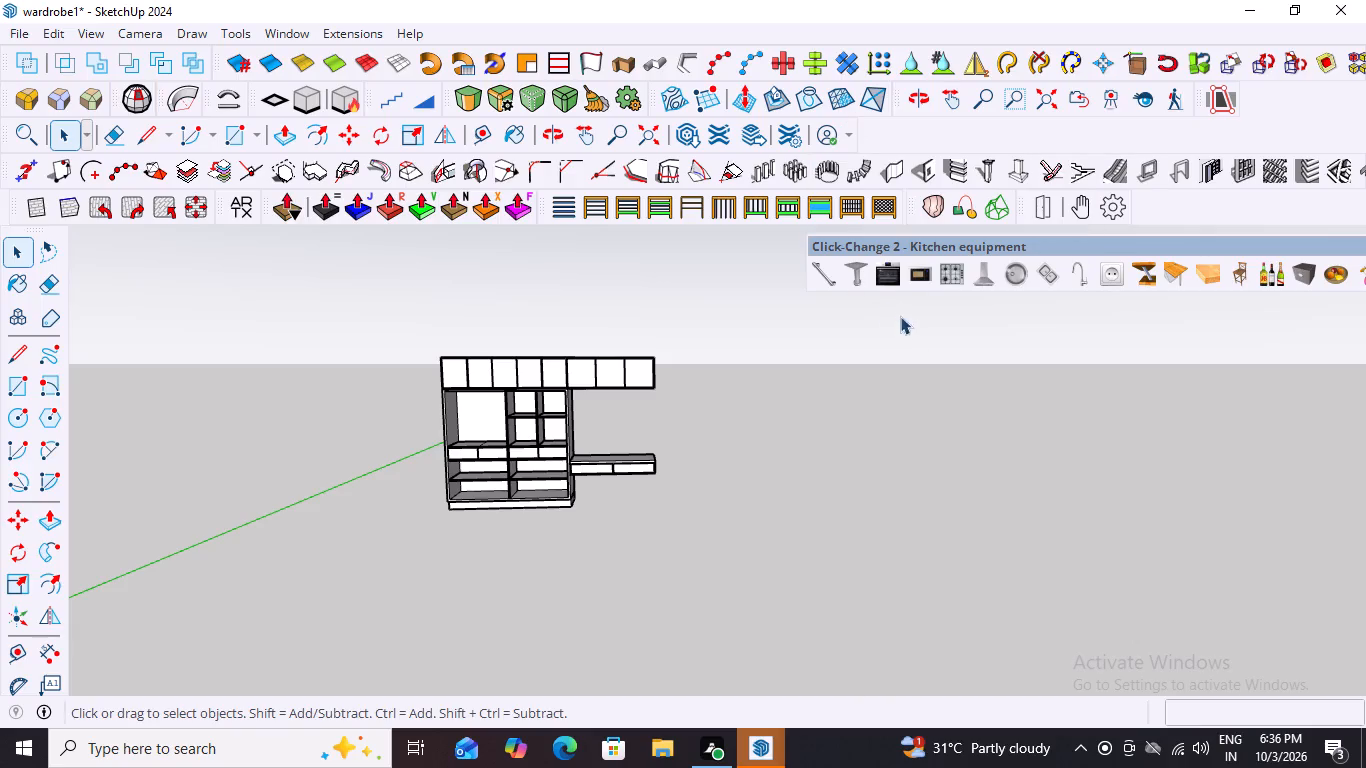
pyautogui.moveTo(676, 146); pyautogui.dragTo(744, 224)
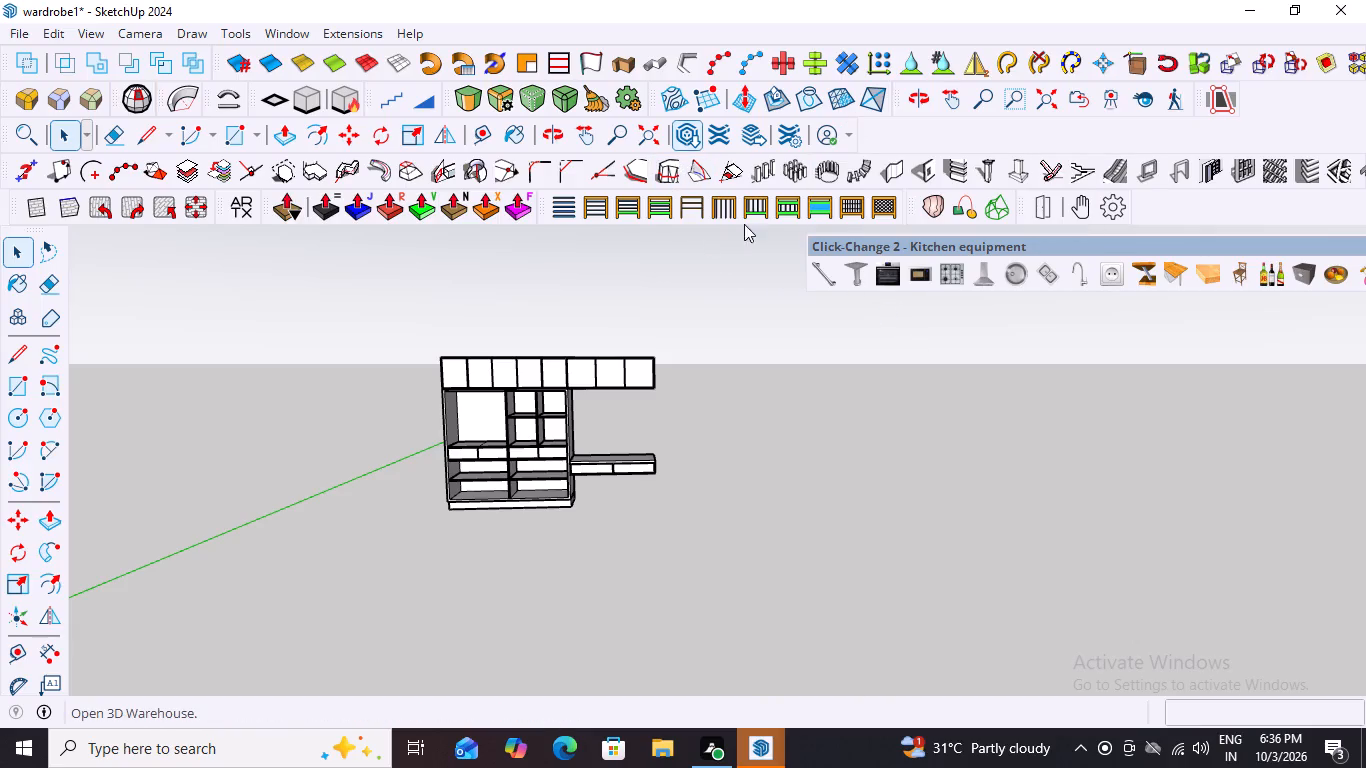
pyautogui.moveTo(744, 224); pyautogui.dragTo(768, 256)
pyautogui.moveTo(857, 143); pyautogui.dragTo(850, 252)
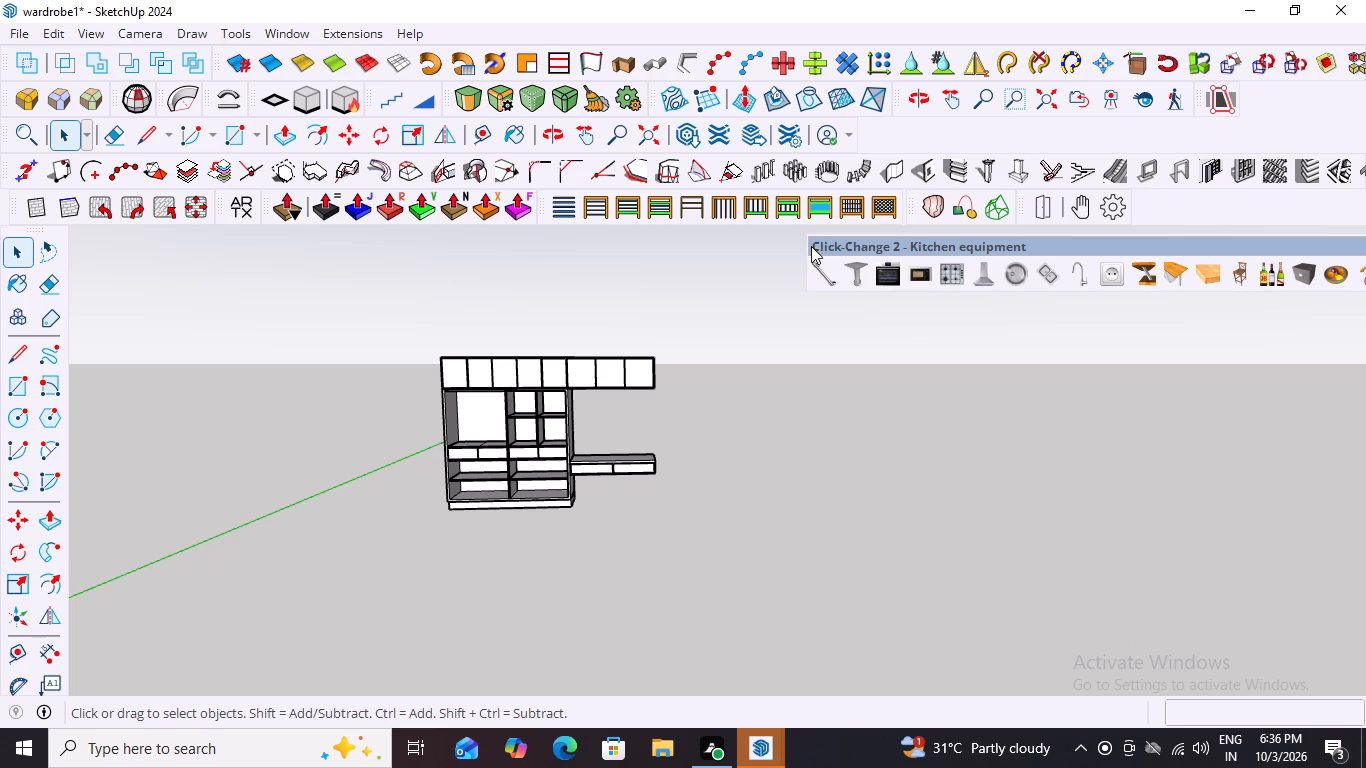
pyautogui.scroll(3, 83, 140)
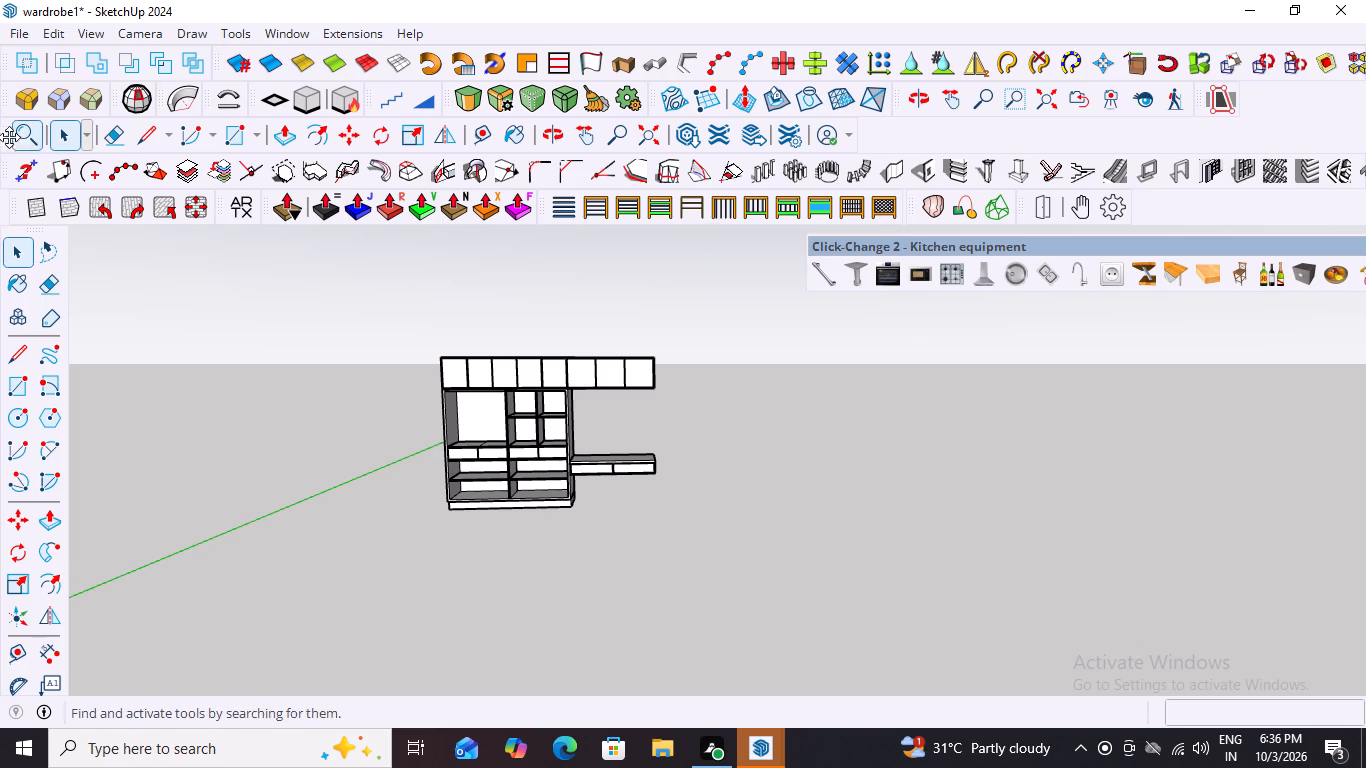
# Undock the Getting Started toolbar from its row and float it over the drawing area above the wardrobe.
pyautogui.moveTo(6, 137); pyautogui.dragTo(149, 288)
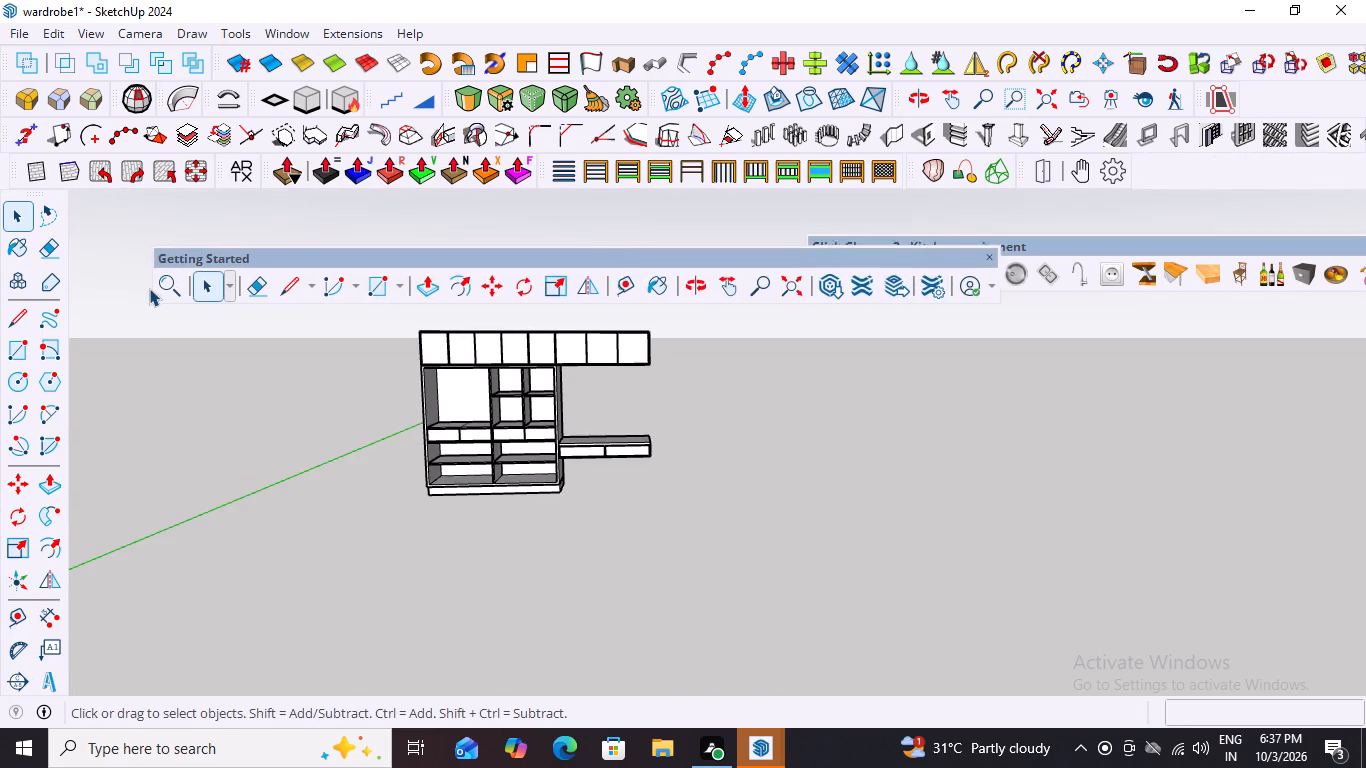
pyautogui.moveTo(149, 288); pyautogui.dragTo(199, 289)
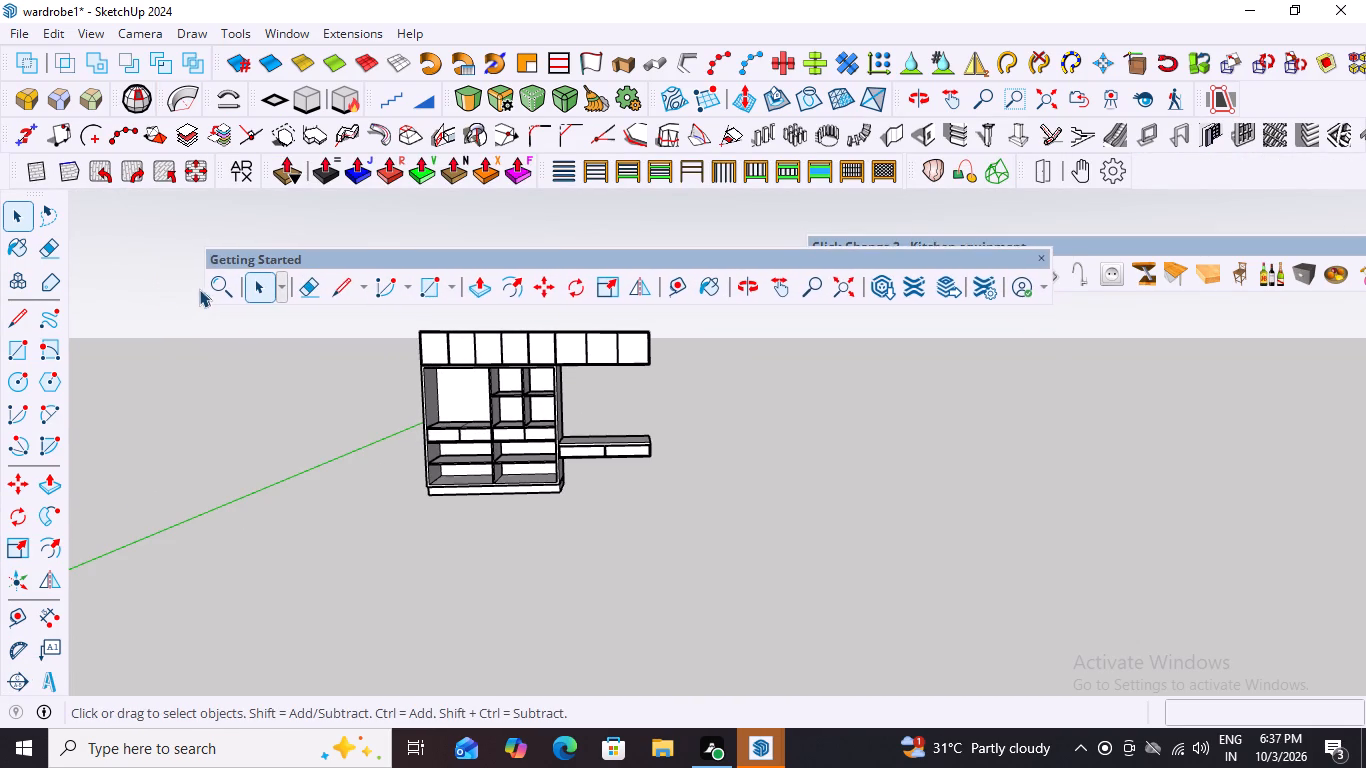
pyautogui.moveTo(199, 289); pyautogui.dragTo(193, 287)
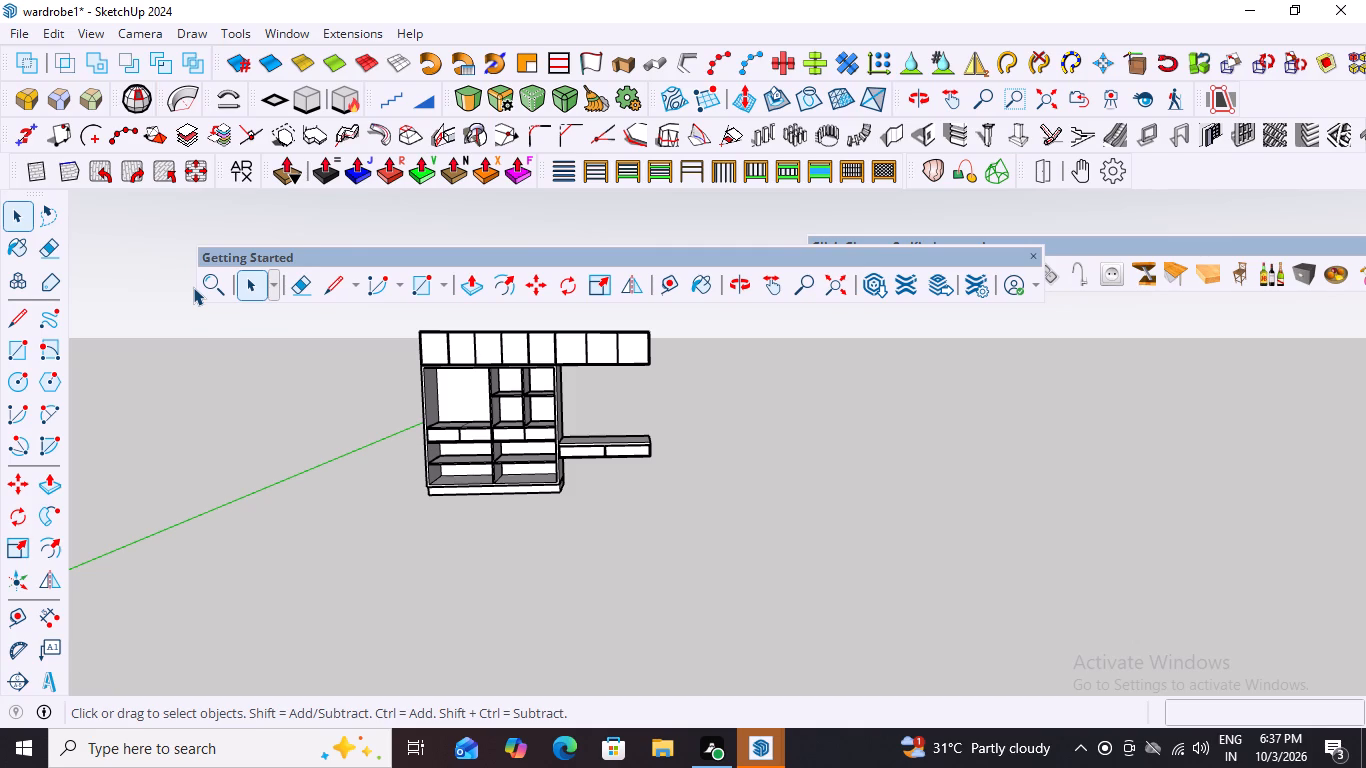
pyautogui.moveTo(193, 287); pyautogui.dragTo(191, 284)
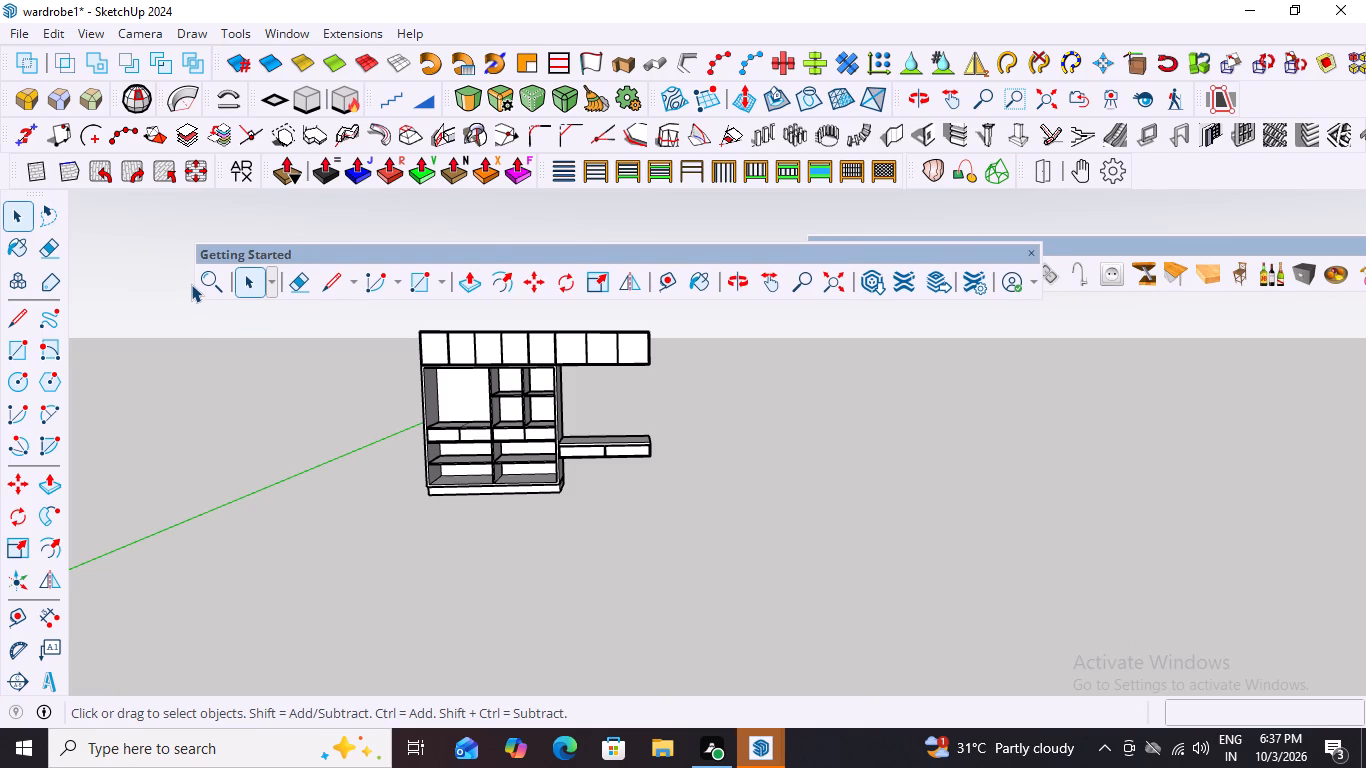
pyautogui.moveTo(191, 284); pyautogui.dragTo(127, 269)
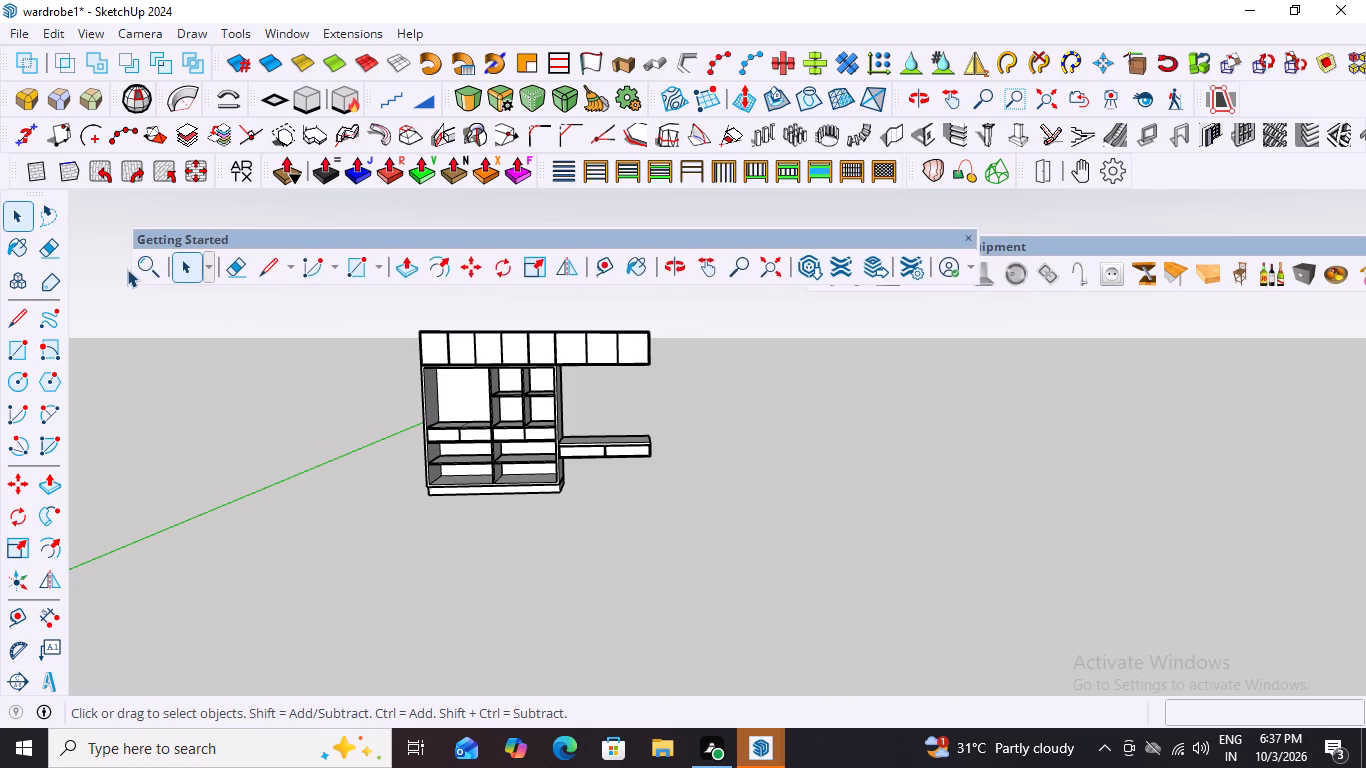
pyautogui.moveTo(127, 269); pyautogui.dragTo(103, 266)
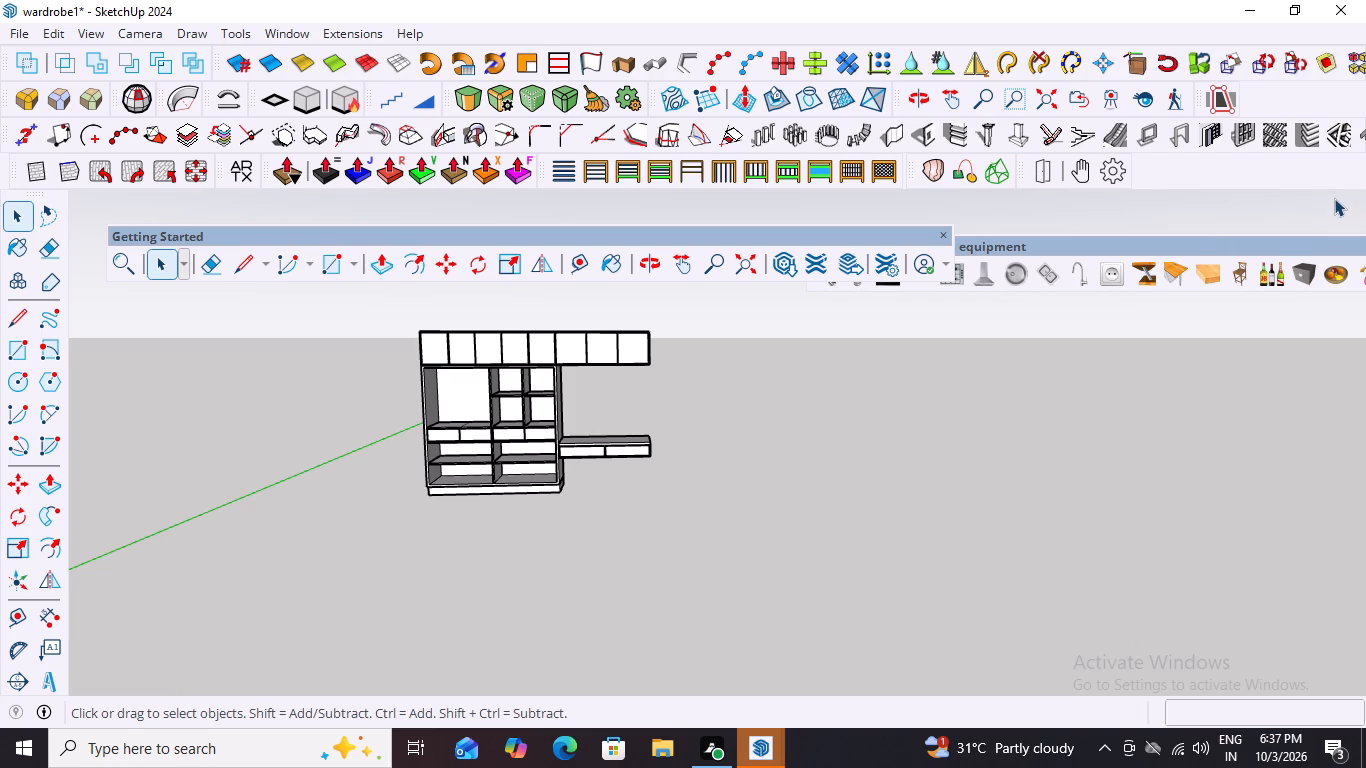
pyautogui.scroll(-5, 45, 526)
pyautogui.scroll(4, 45, 521)
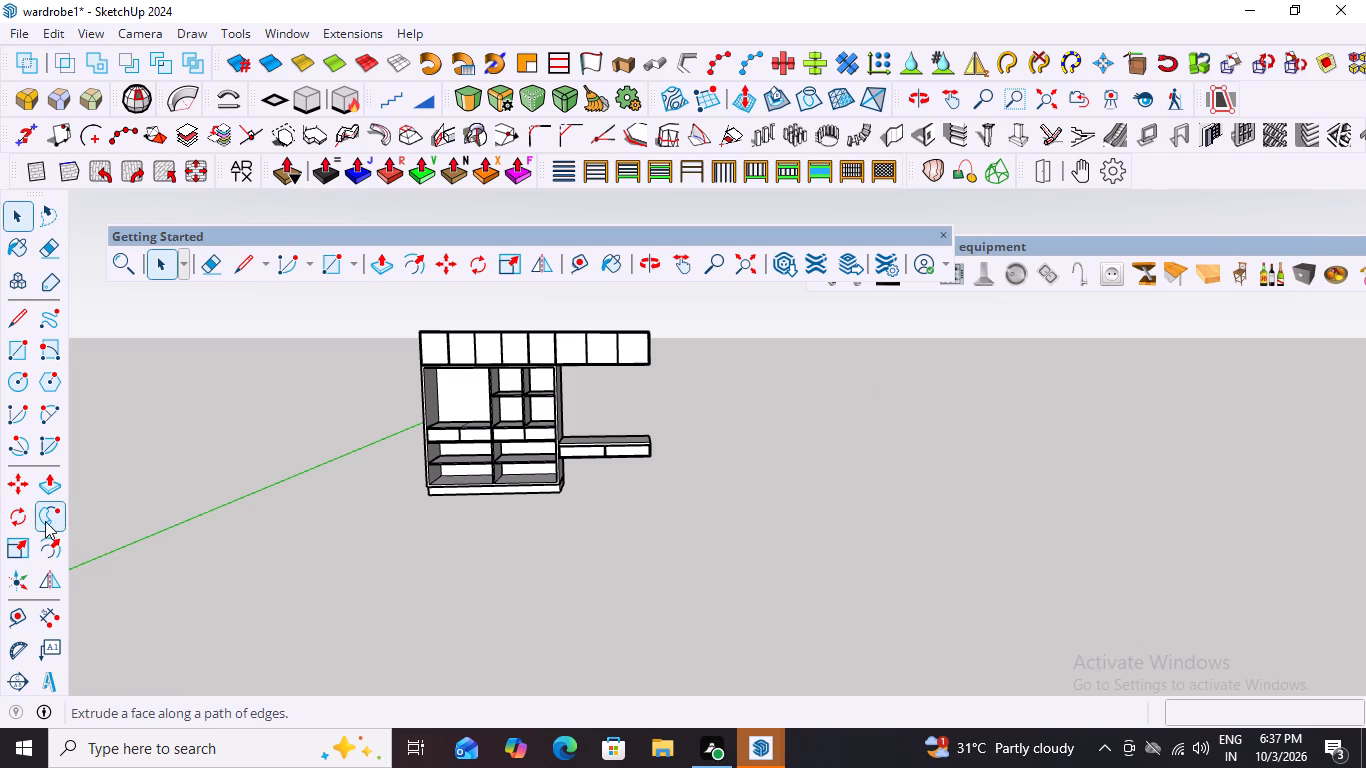
pyautogui.scroll(4, 48, 507)
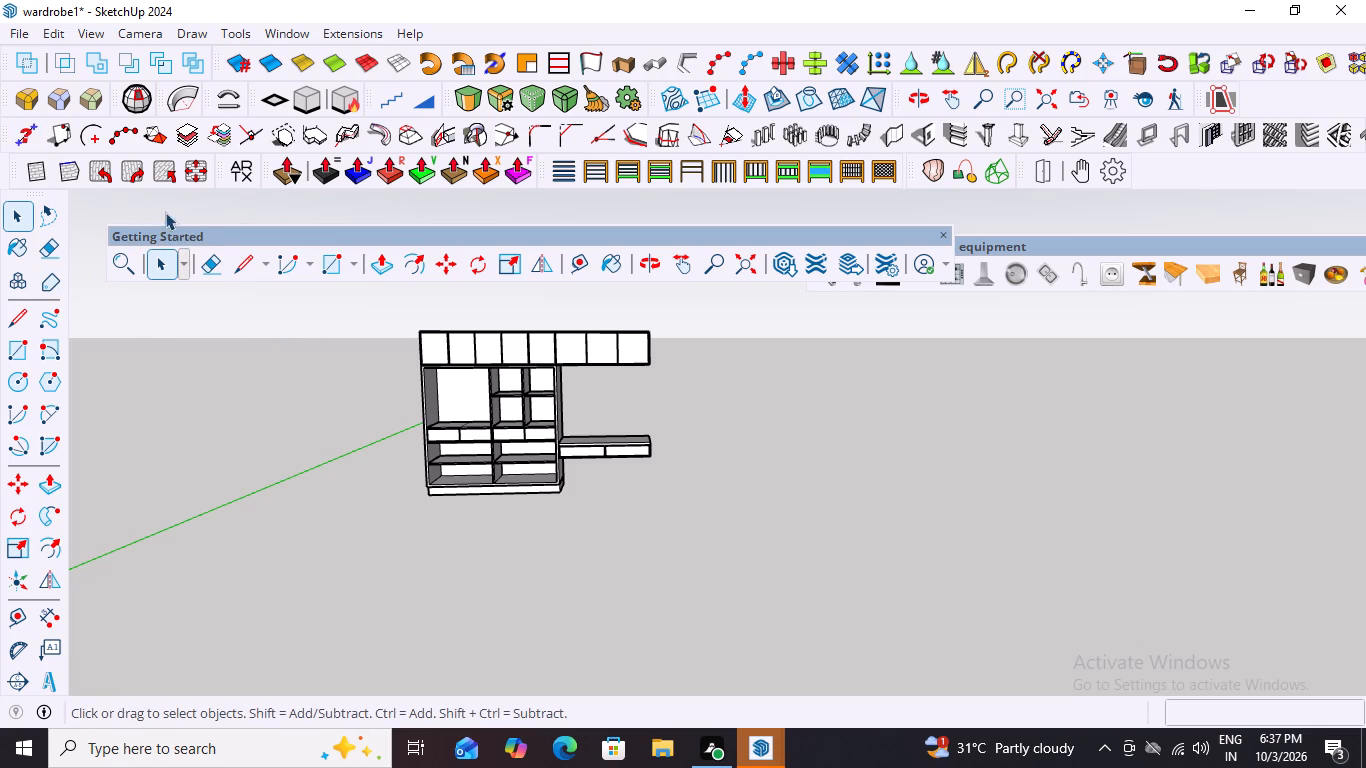
# Dock the Getting Started toolbar in its own row beneath all the existing toolbar rows.
pyautogui.moveTo(164, 237); pyautogui.dragTo(127, 235)
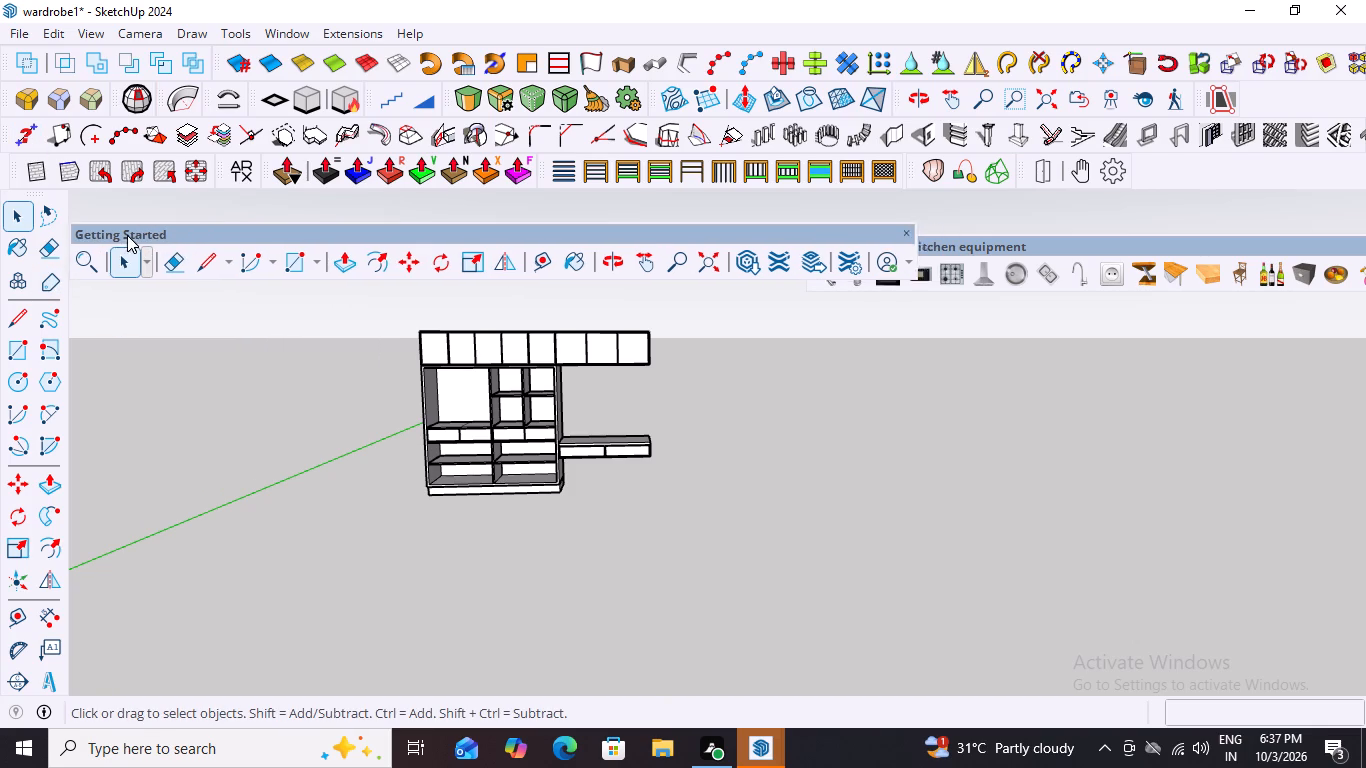
pyautogui.moveTo(127, 235); pyautogui.dragTo(46, 103)
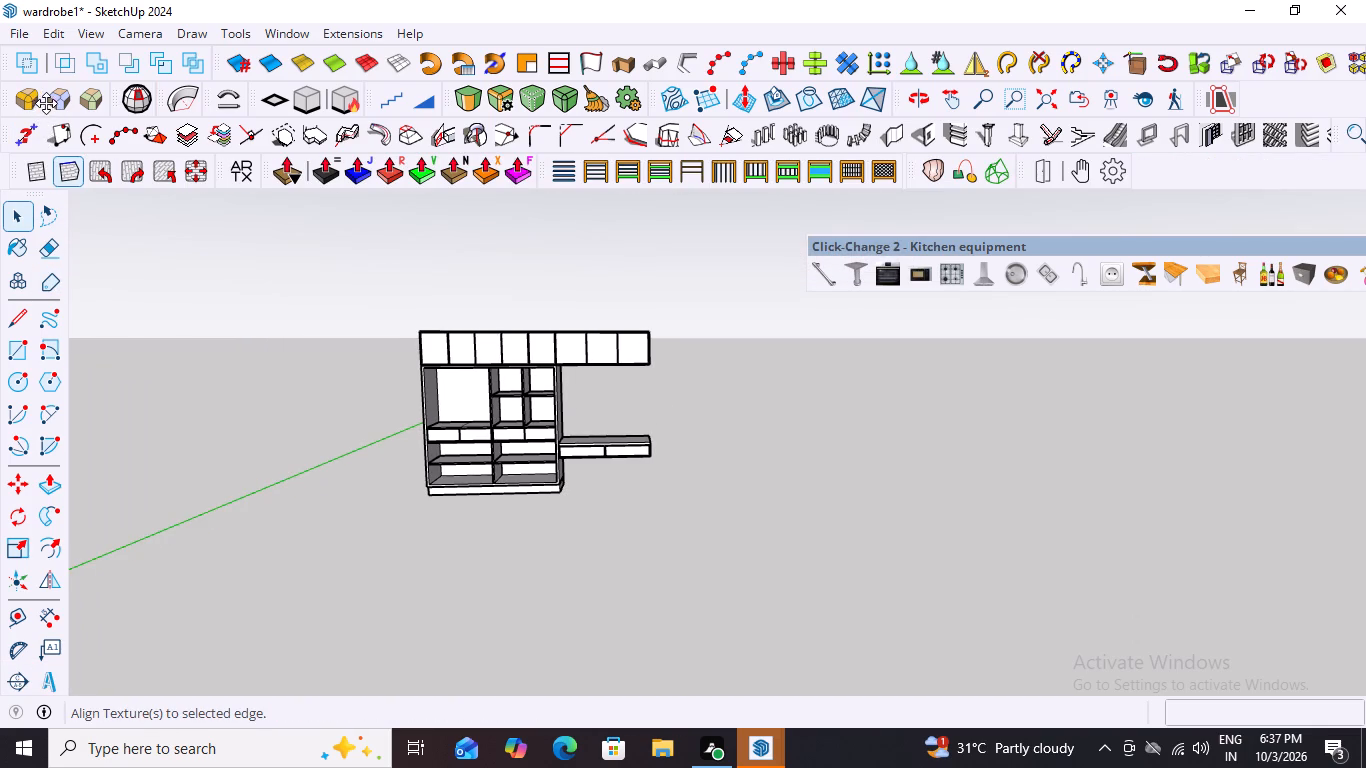
pyautogui.moveTo(46, 103); pyautogui.dragTo(73, 171)
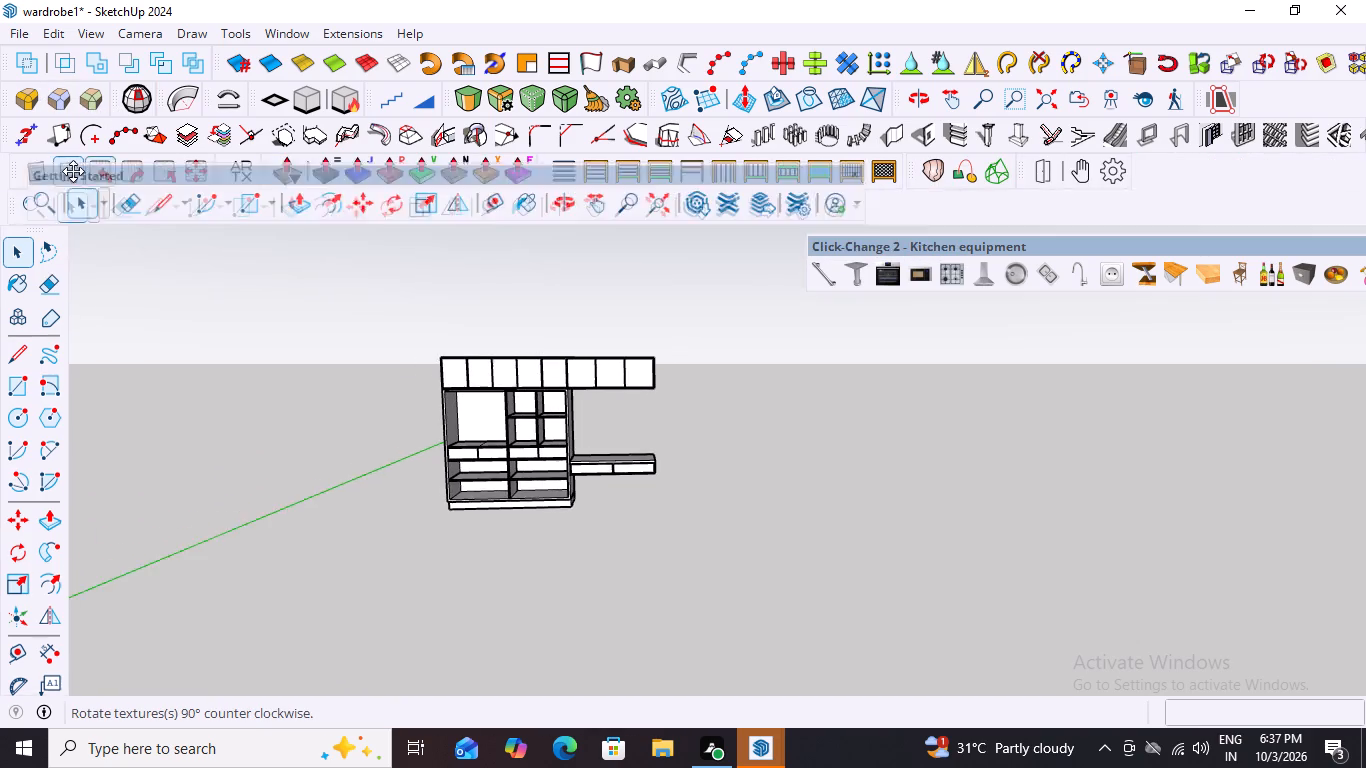
pyautogui.moveTo(73, 171); pyautogui.dragTo(42, 139)
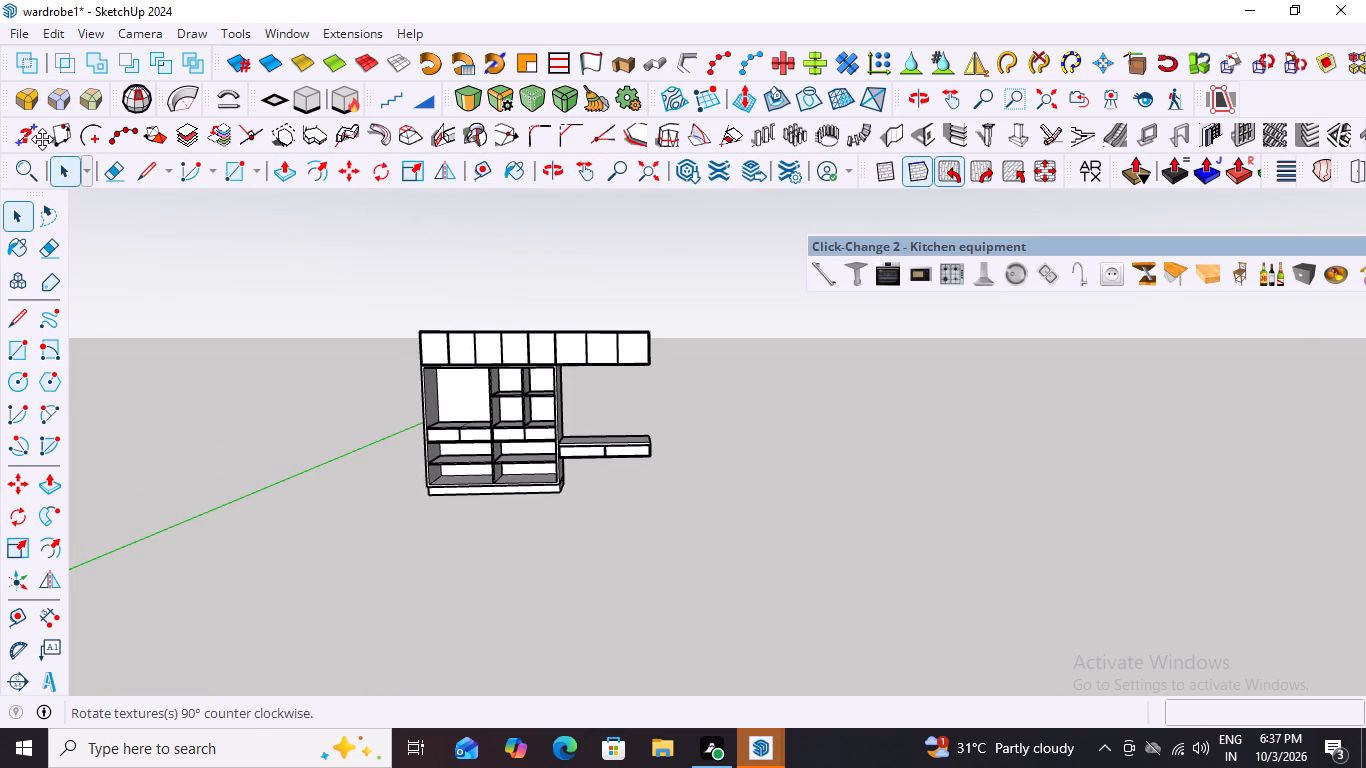
pyautogui.moveTo(42, 139); pyautogui.dragTo(32, 103)
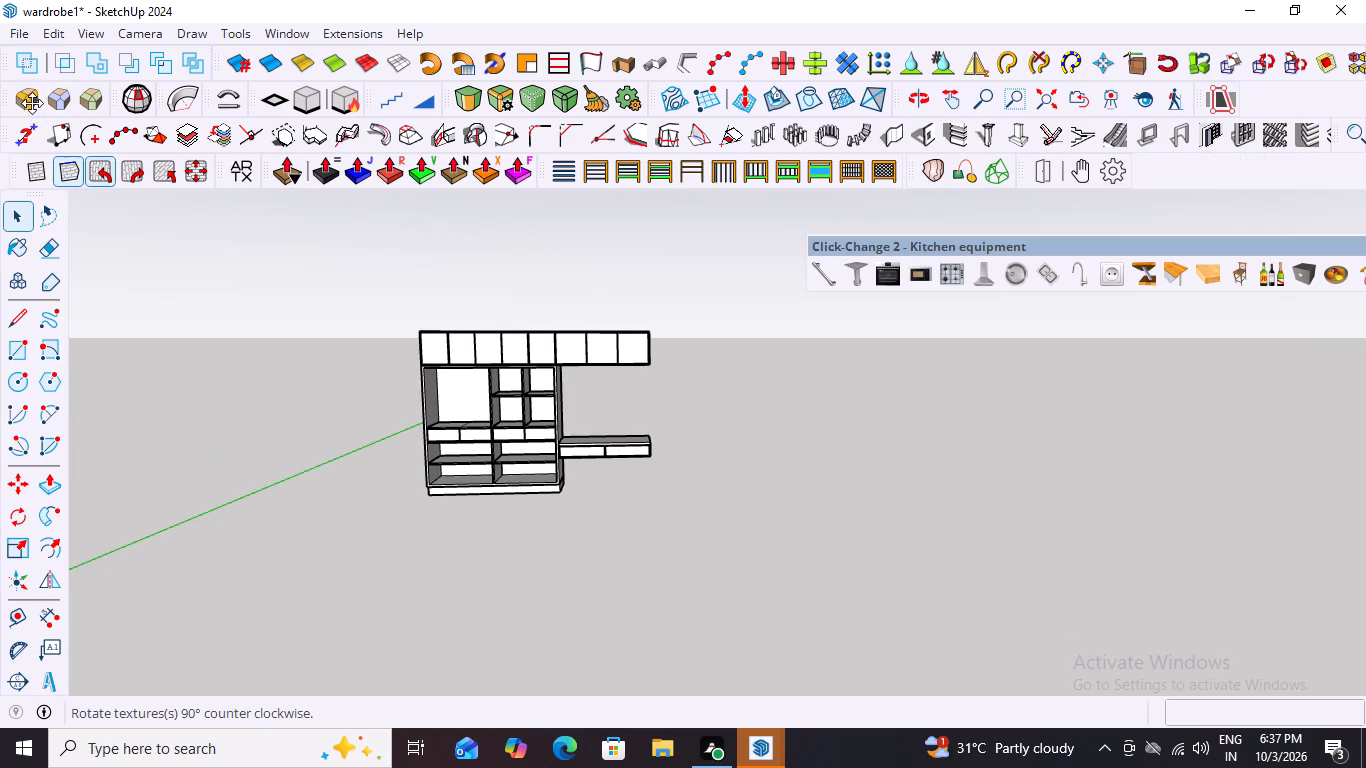
pyautogui.moveTo(32, 103); pyautogui.dragTo(48, 86)
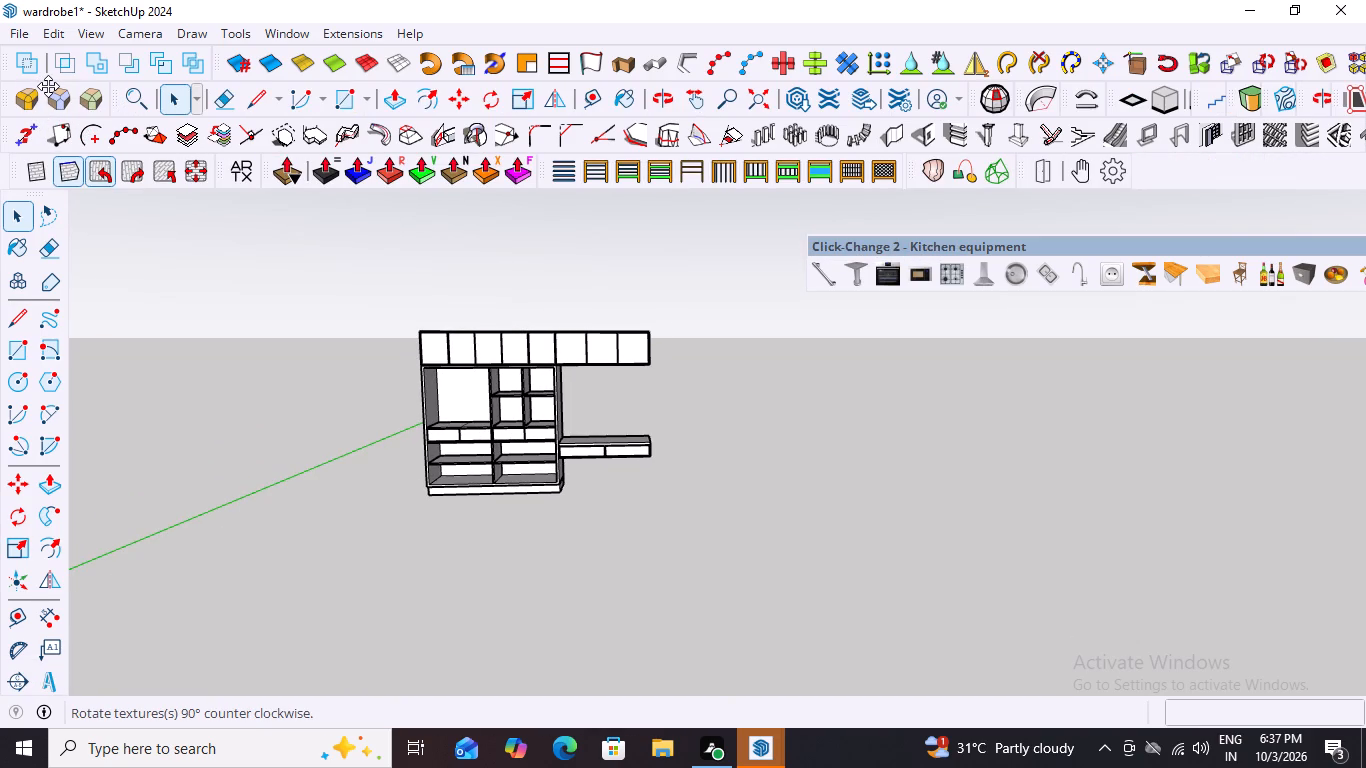
pyautogui.moveTo(48, 86); pyautogui.dragTo(53, 162)
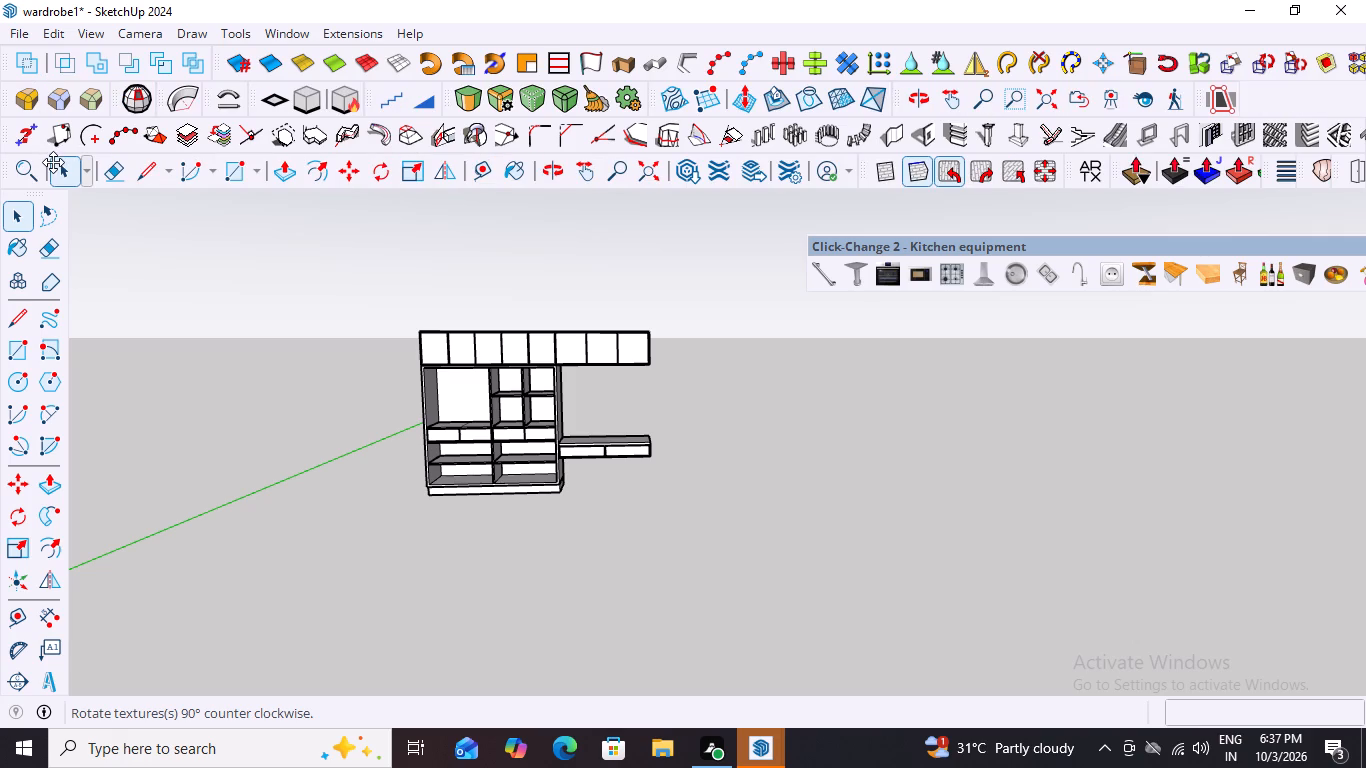
pyautogui.moveTo(53, 162); pyautogui.dragTo(38, 188)
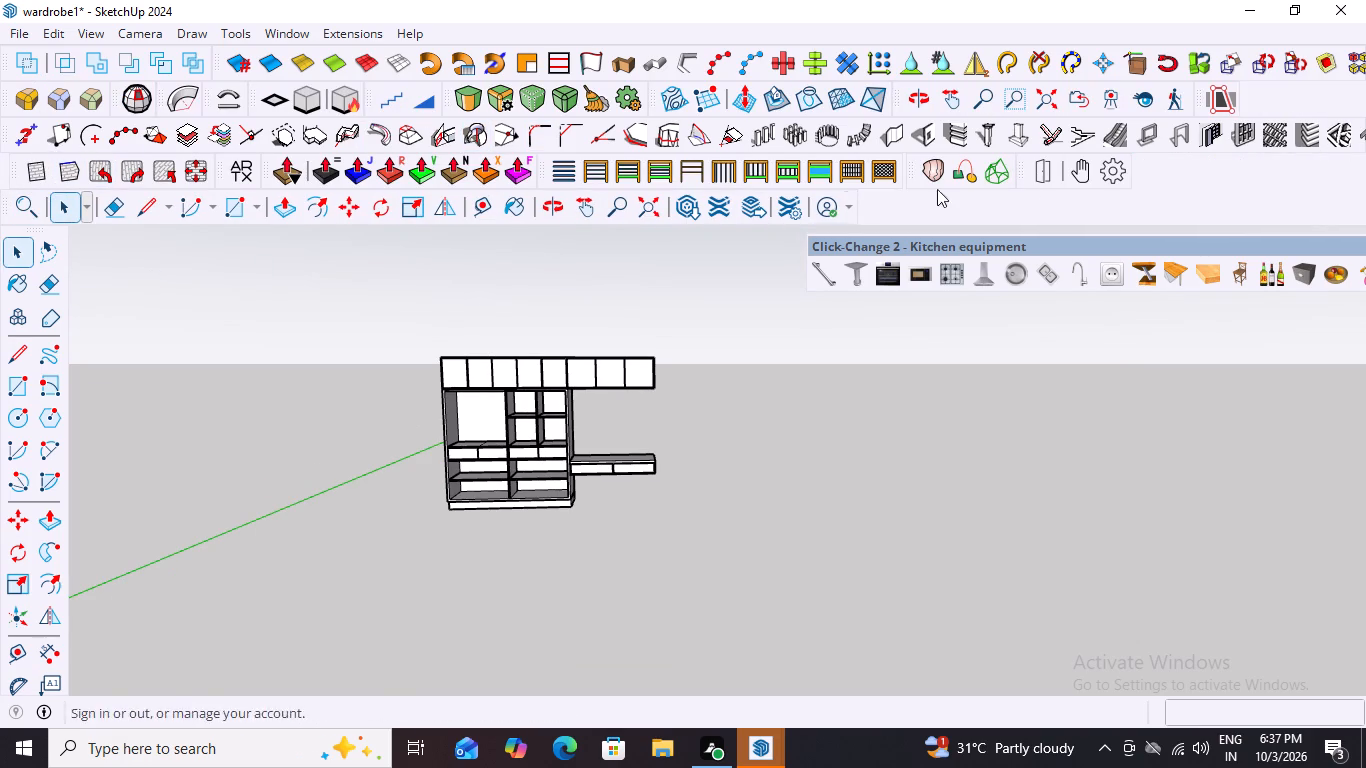
# Shift the floating Click-Change 2 - Kitchen equipment toolbar sideways so more of its tools fit on the screen.
pyautogui.scroll(-2, 1230, 131)
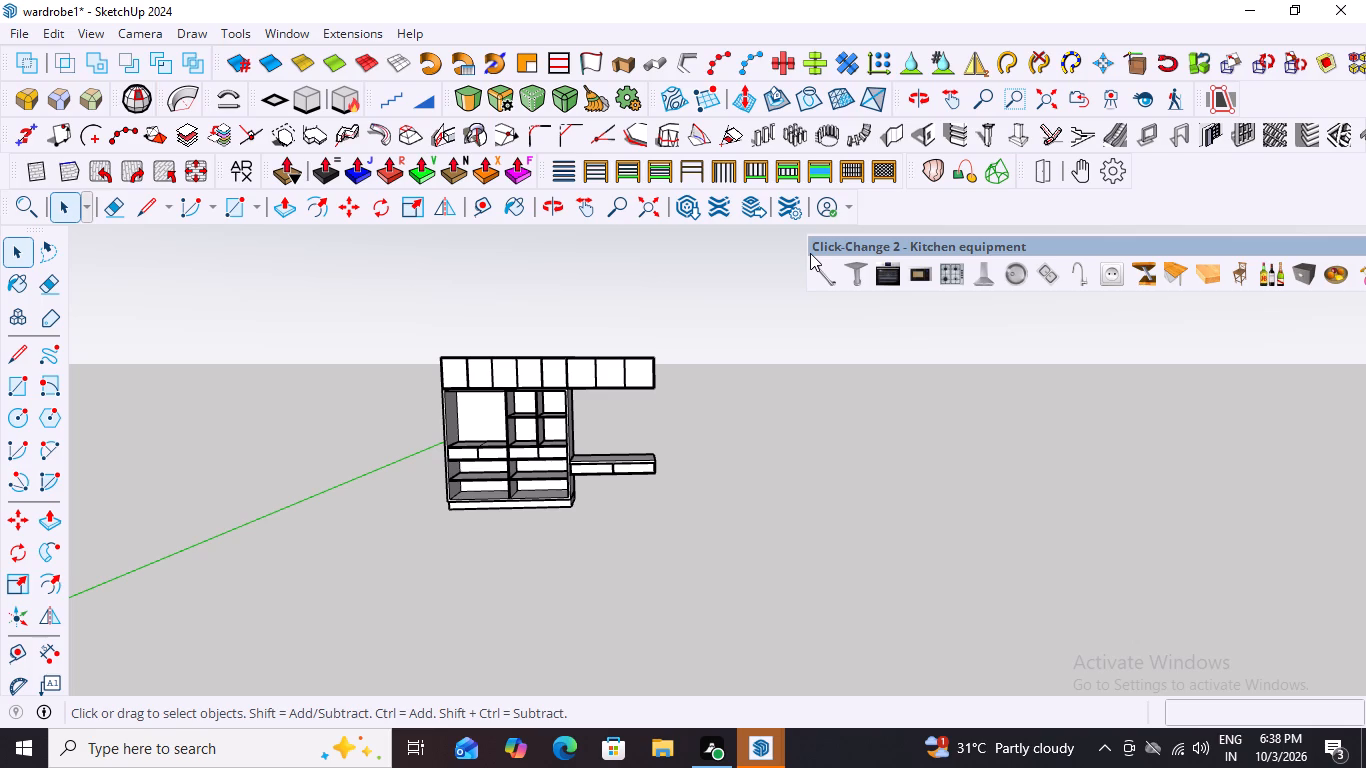
pyautogui.moveTo(821, 245); pyautogui.dragTo(817, 245)
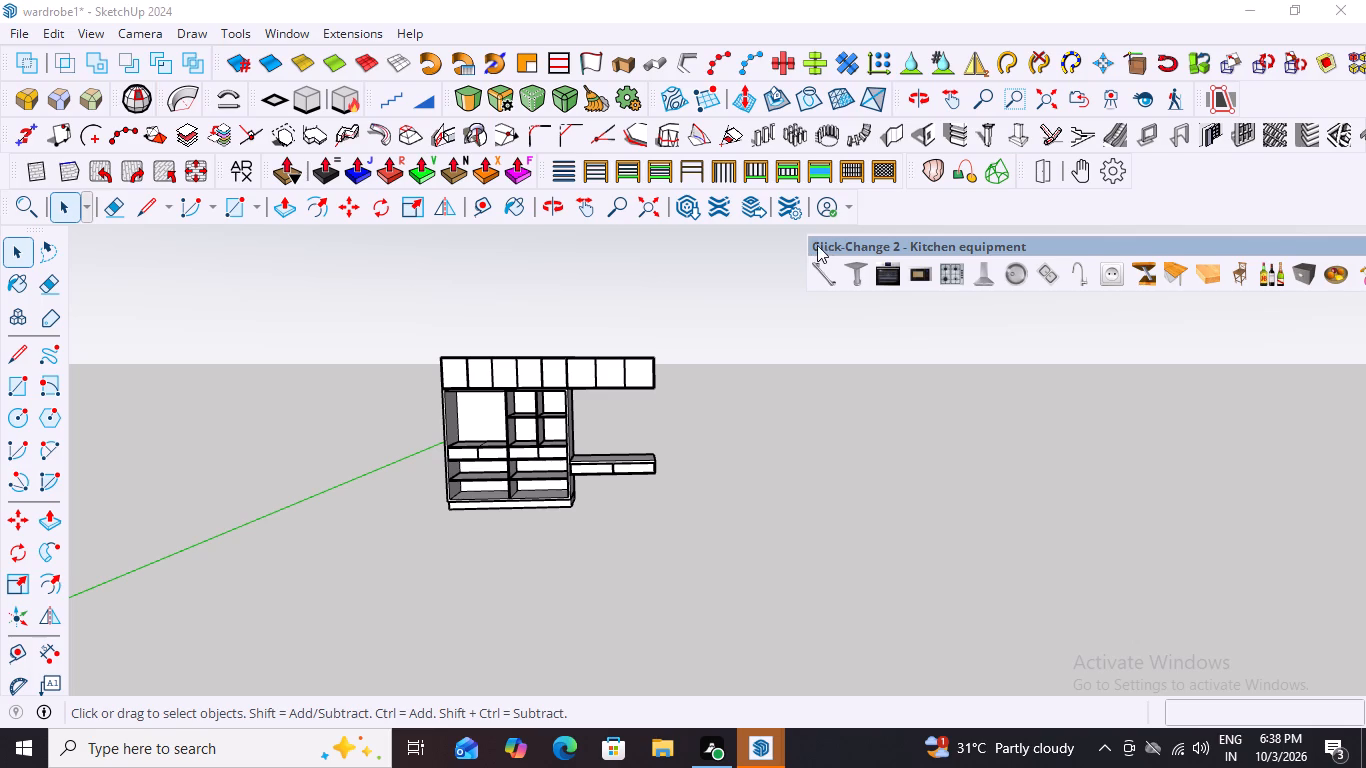
pyautogui.moveTo(817, 245); pyautogui.dragTo(752, 242)
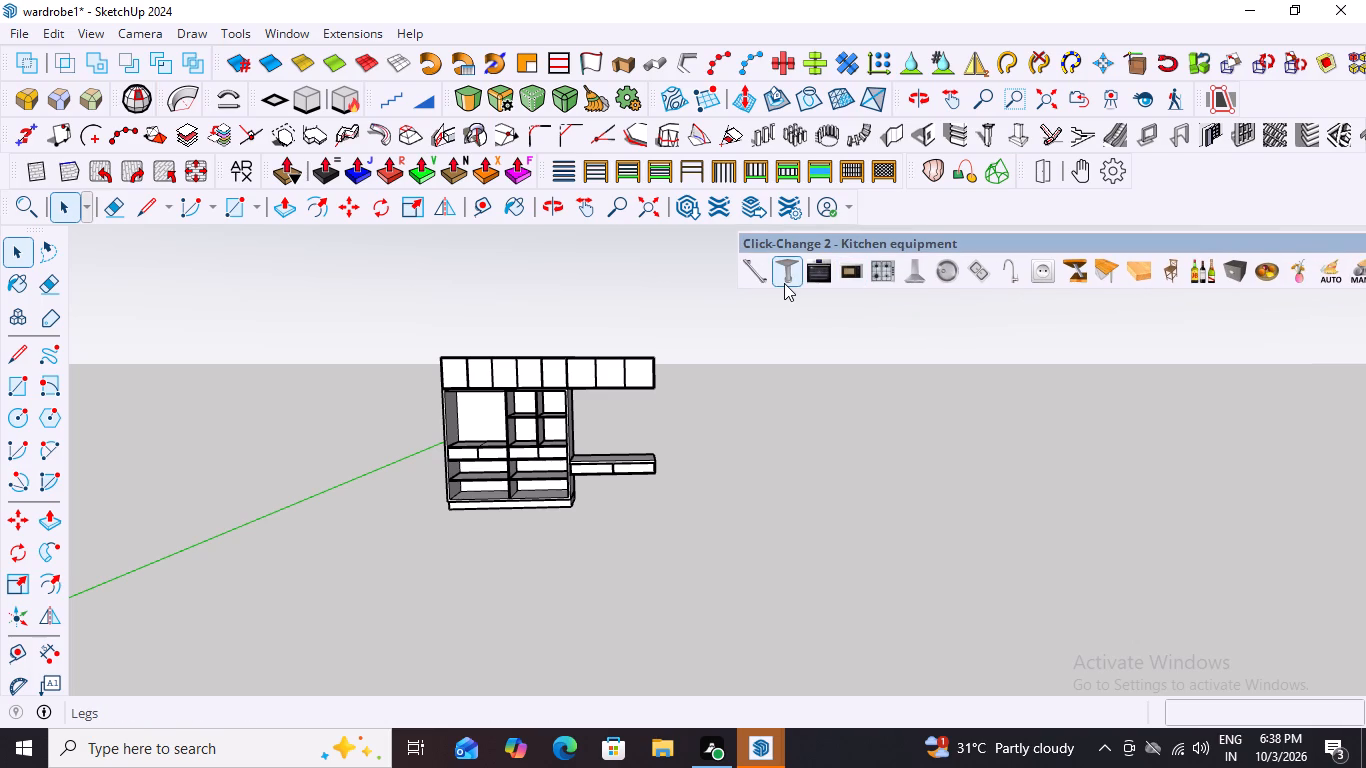
pyautogui.scroll(2, 784, 283)
pyautogui.scroll(-2, 878, 281)
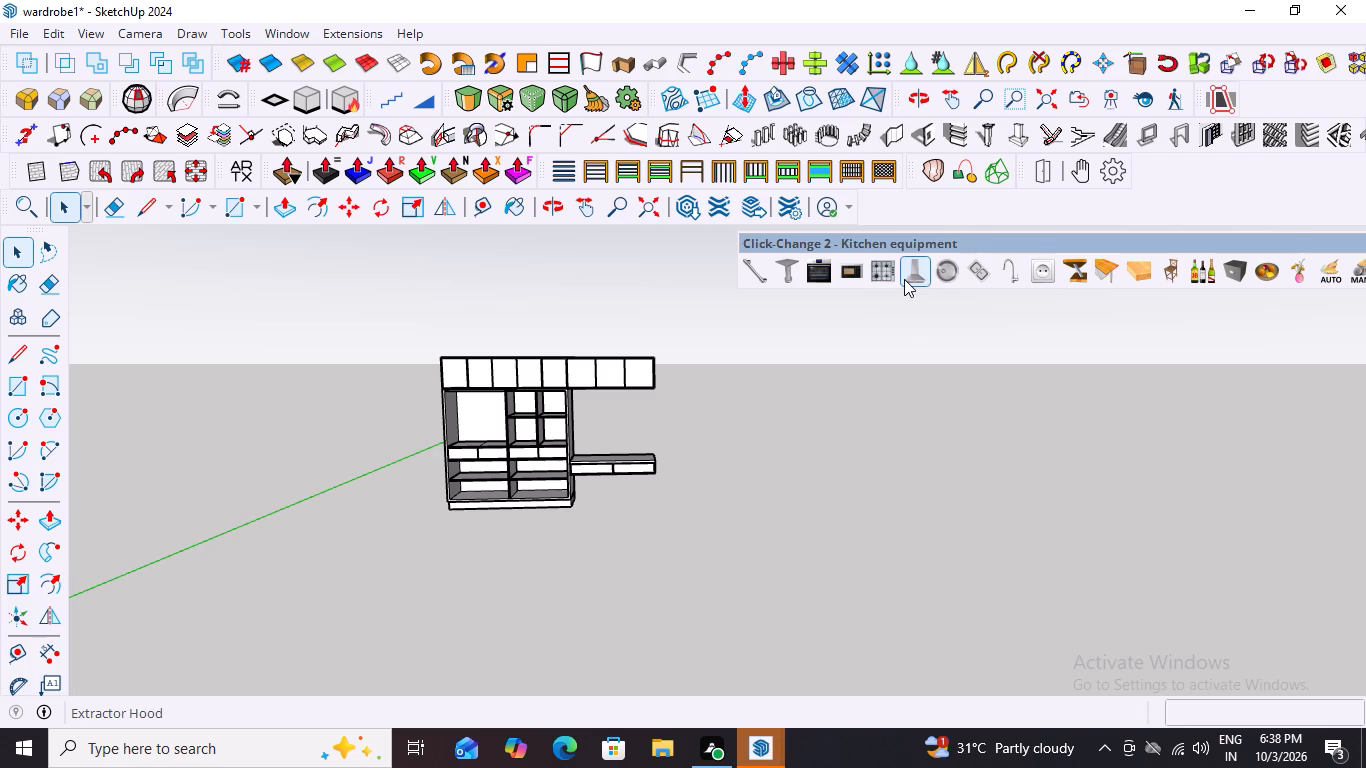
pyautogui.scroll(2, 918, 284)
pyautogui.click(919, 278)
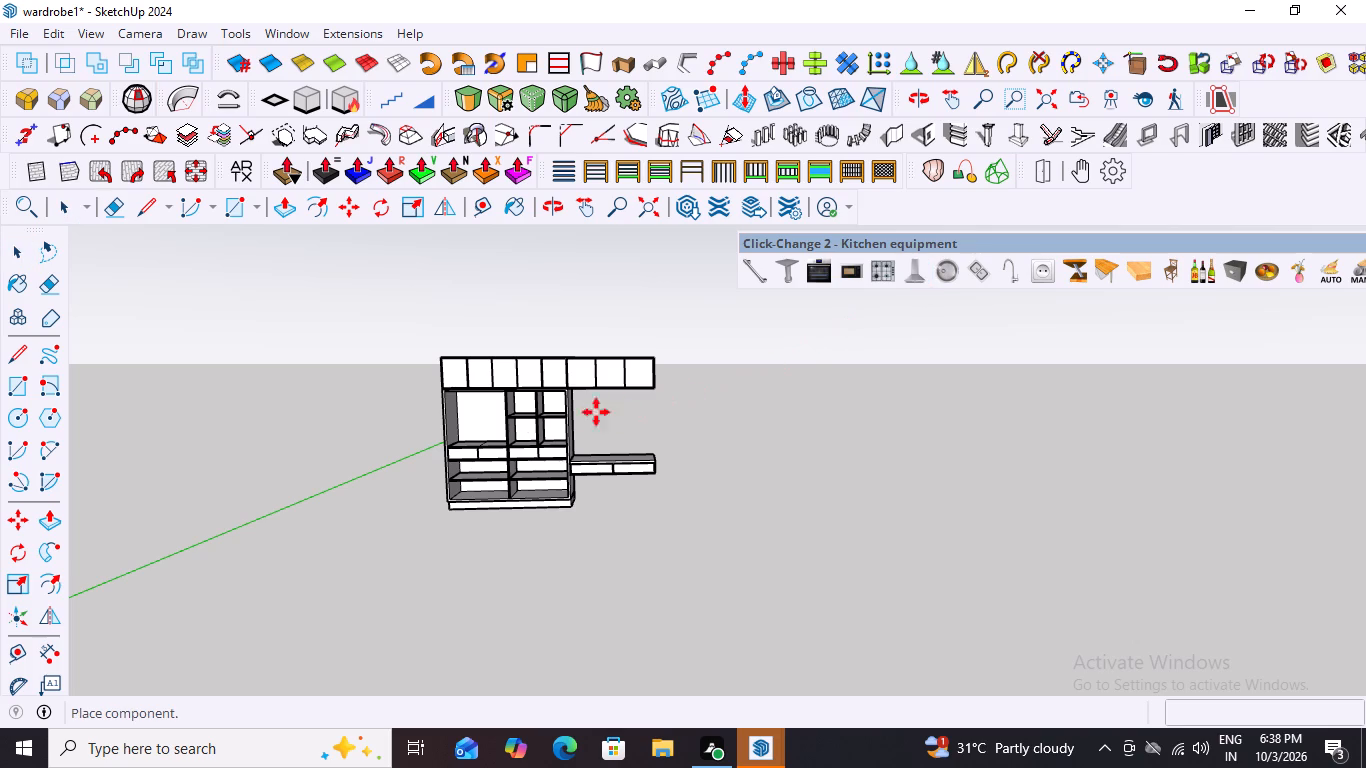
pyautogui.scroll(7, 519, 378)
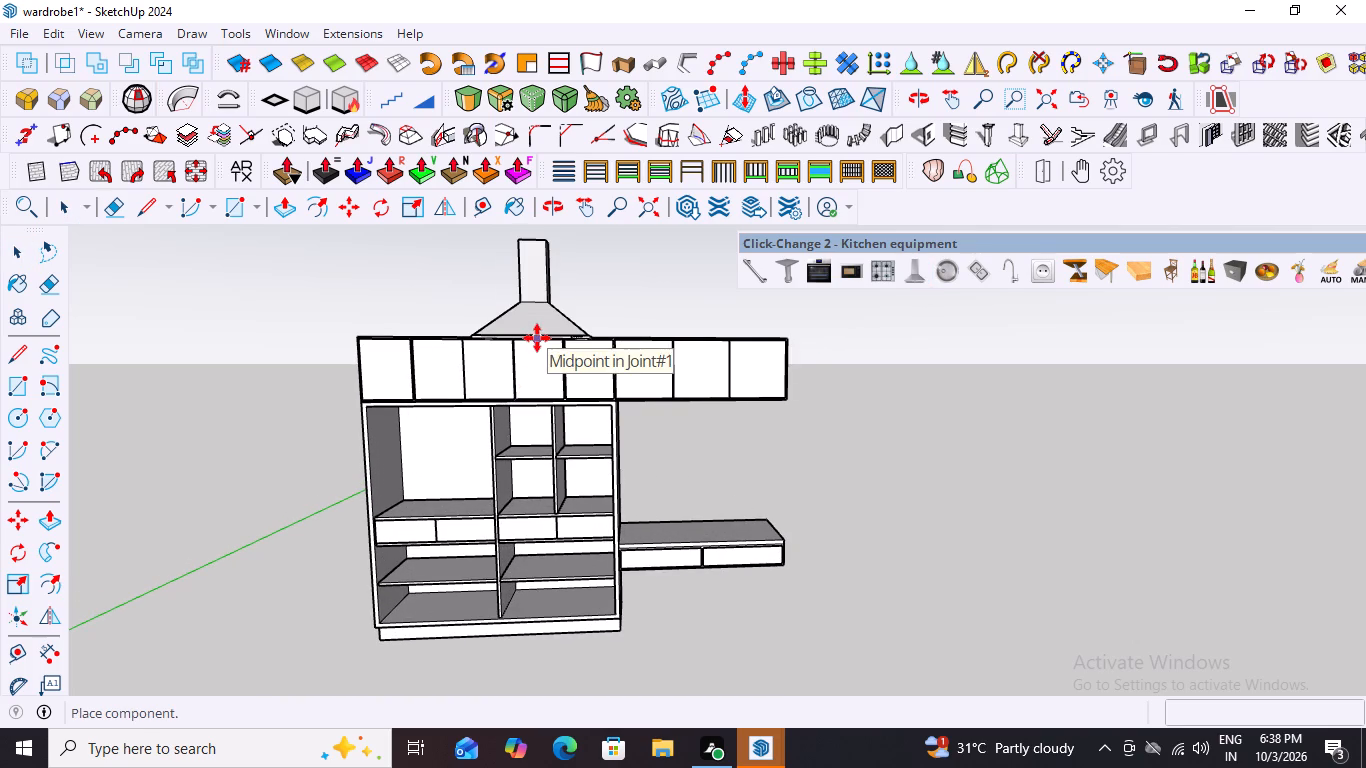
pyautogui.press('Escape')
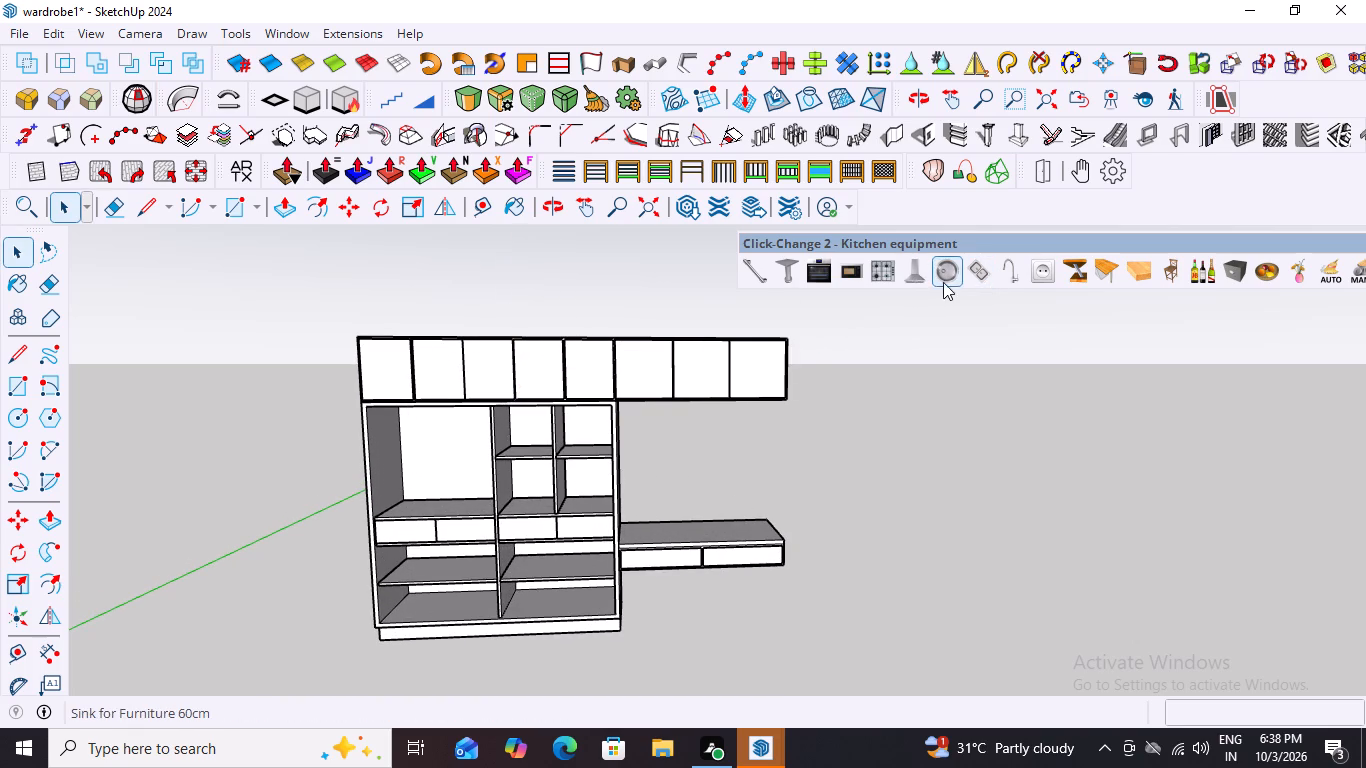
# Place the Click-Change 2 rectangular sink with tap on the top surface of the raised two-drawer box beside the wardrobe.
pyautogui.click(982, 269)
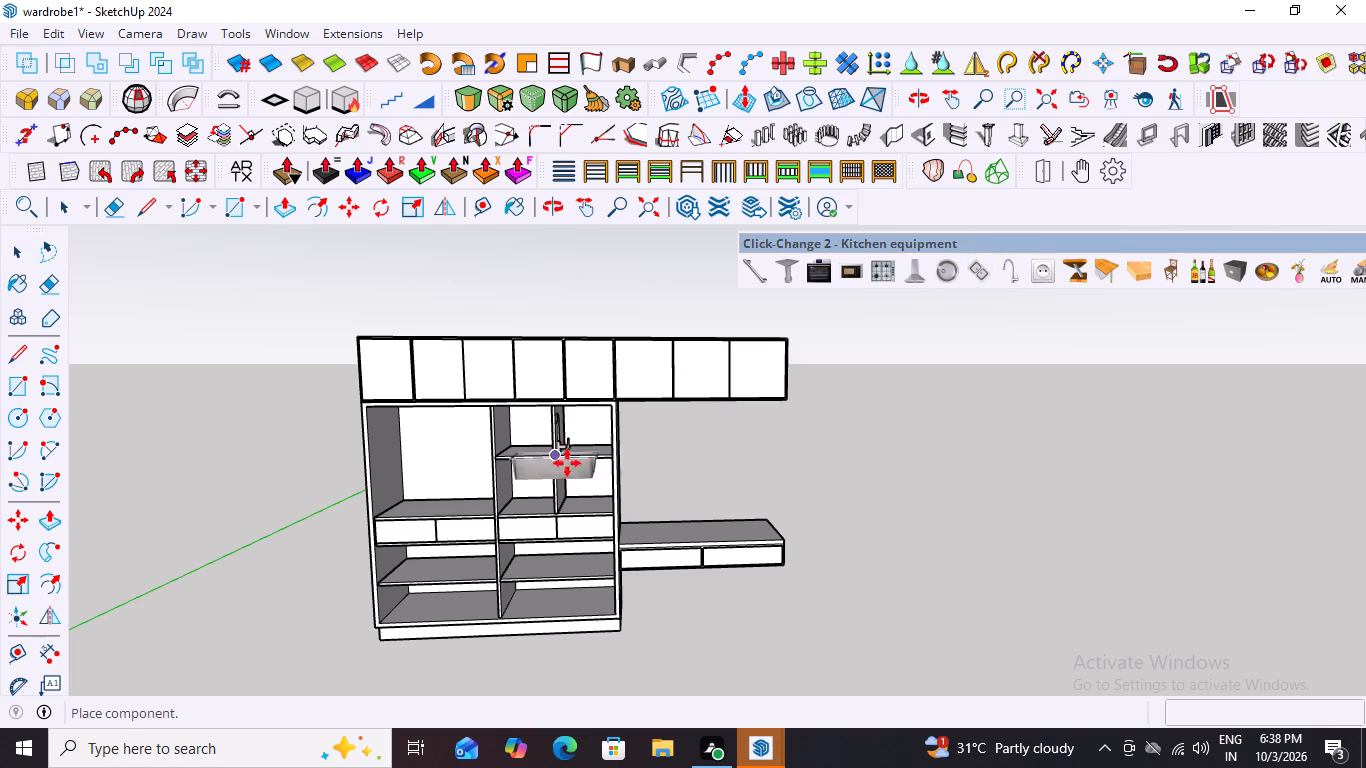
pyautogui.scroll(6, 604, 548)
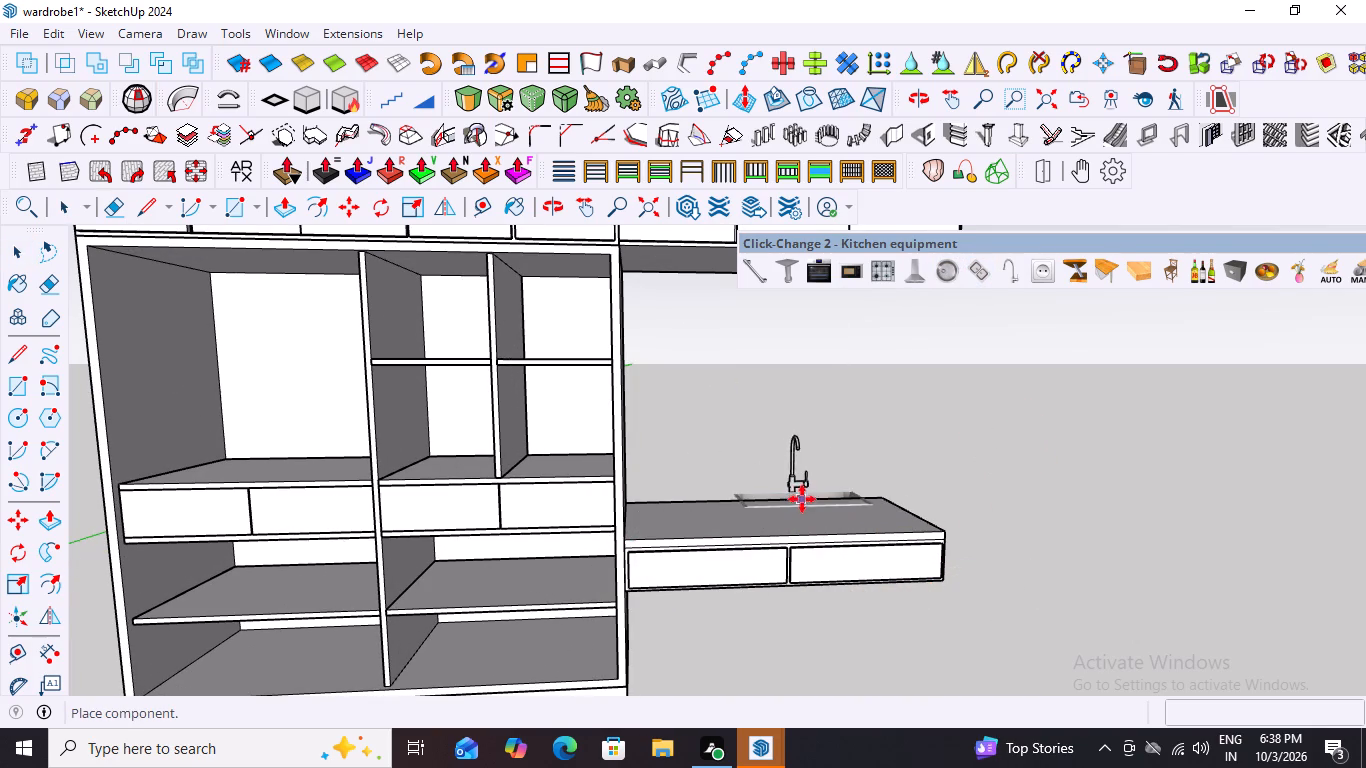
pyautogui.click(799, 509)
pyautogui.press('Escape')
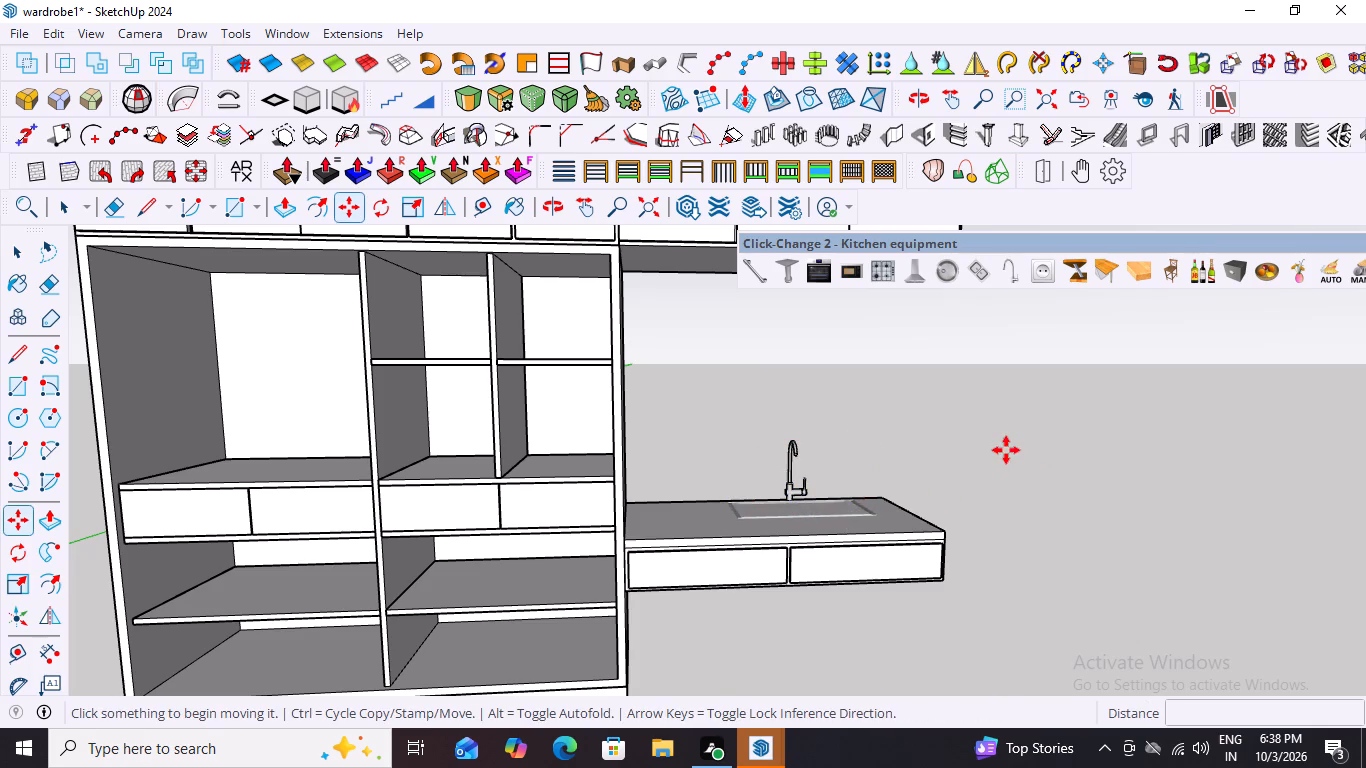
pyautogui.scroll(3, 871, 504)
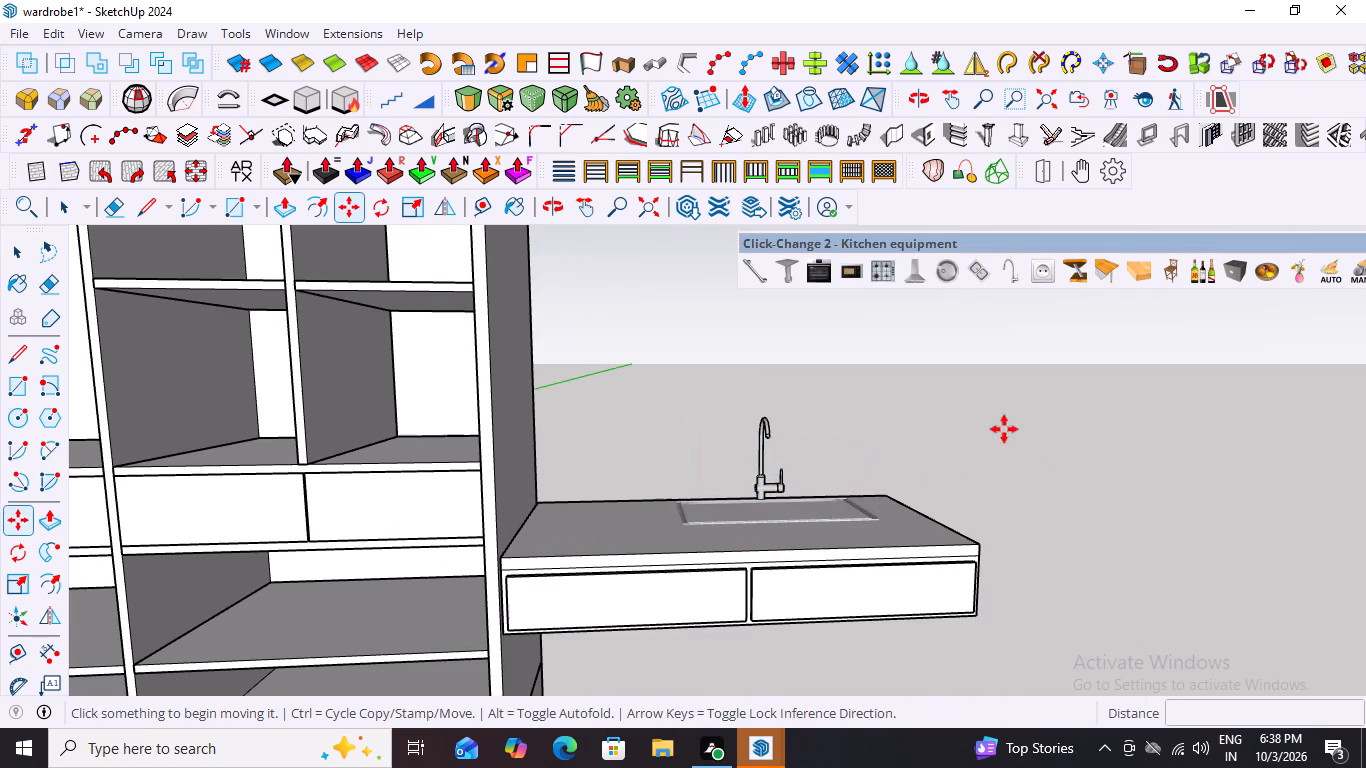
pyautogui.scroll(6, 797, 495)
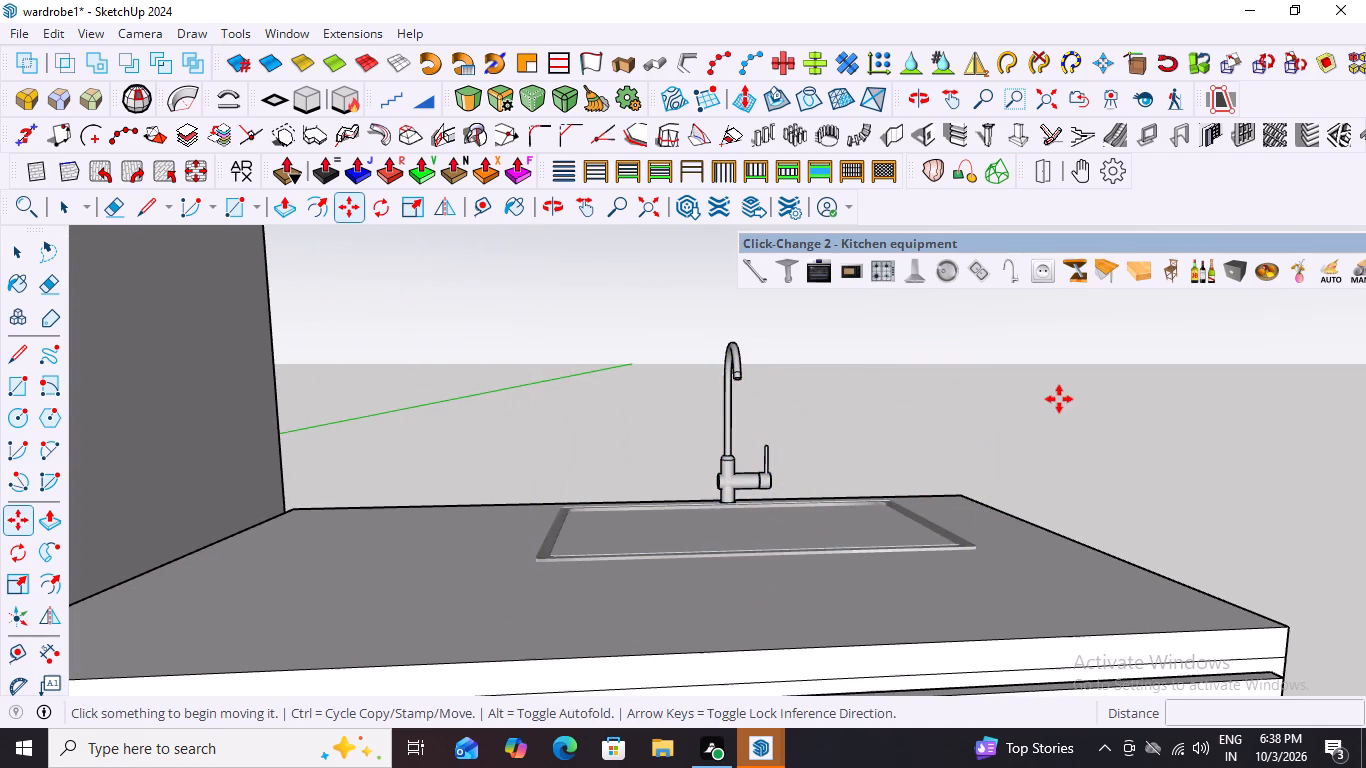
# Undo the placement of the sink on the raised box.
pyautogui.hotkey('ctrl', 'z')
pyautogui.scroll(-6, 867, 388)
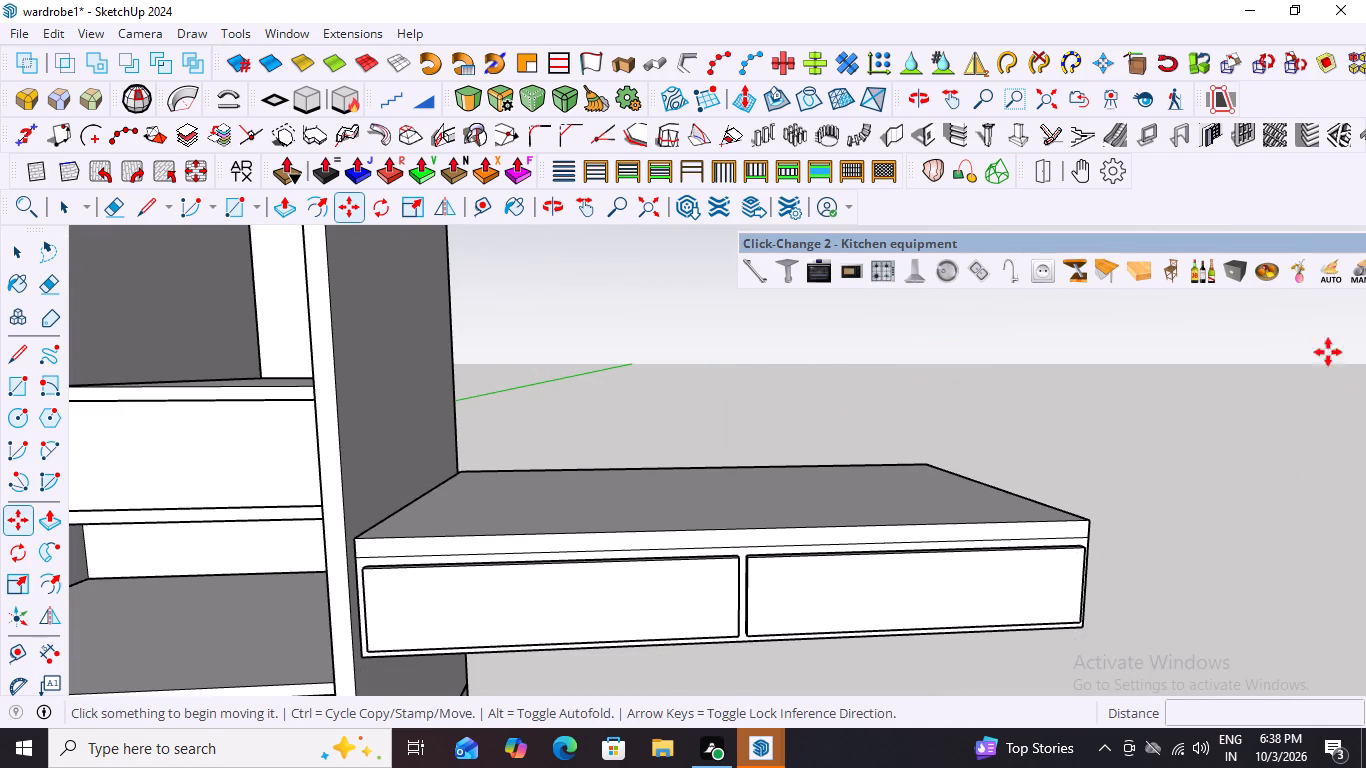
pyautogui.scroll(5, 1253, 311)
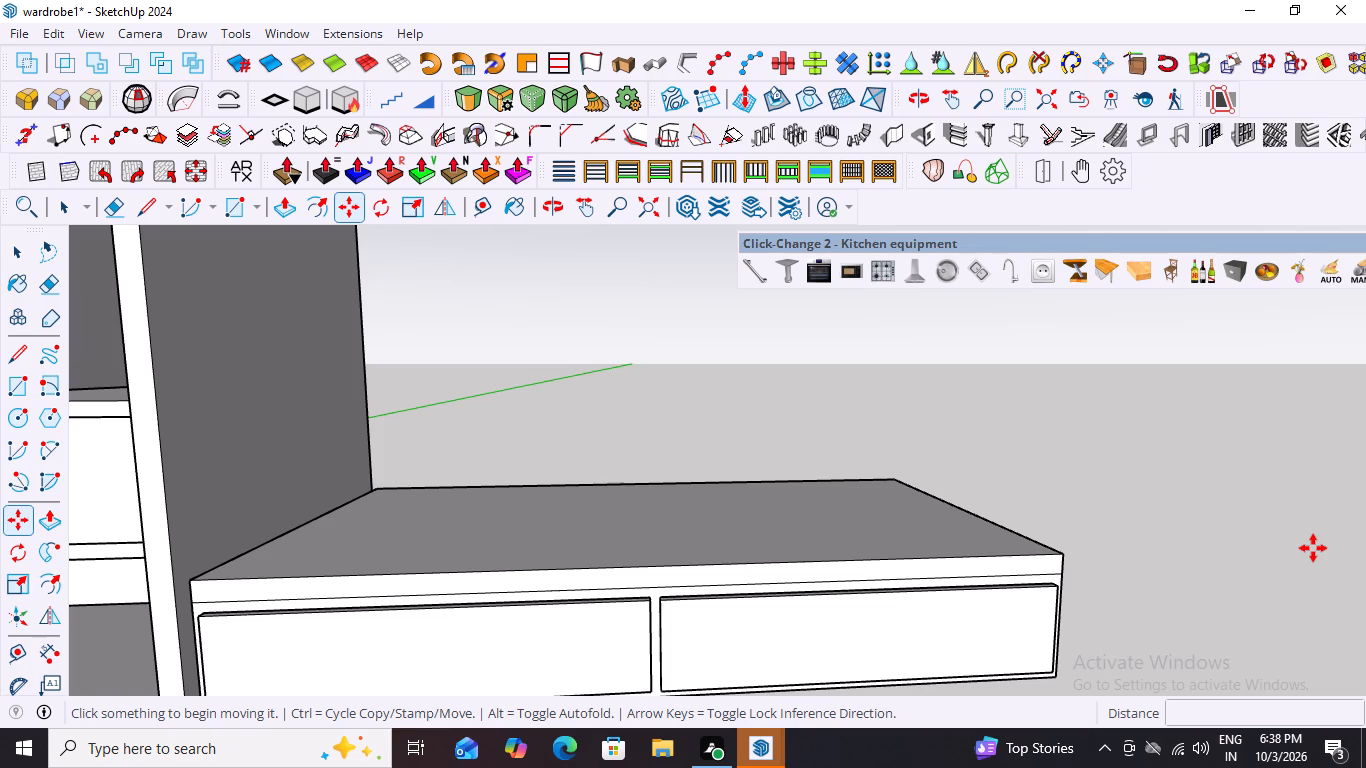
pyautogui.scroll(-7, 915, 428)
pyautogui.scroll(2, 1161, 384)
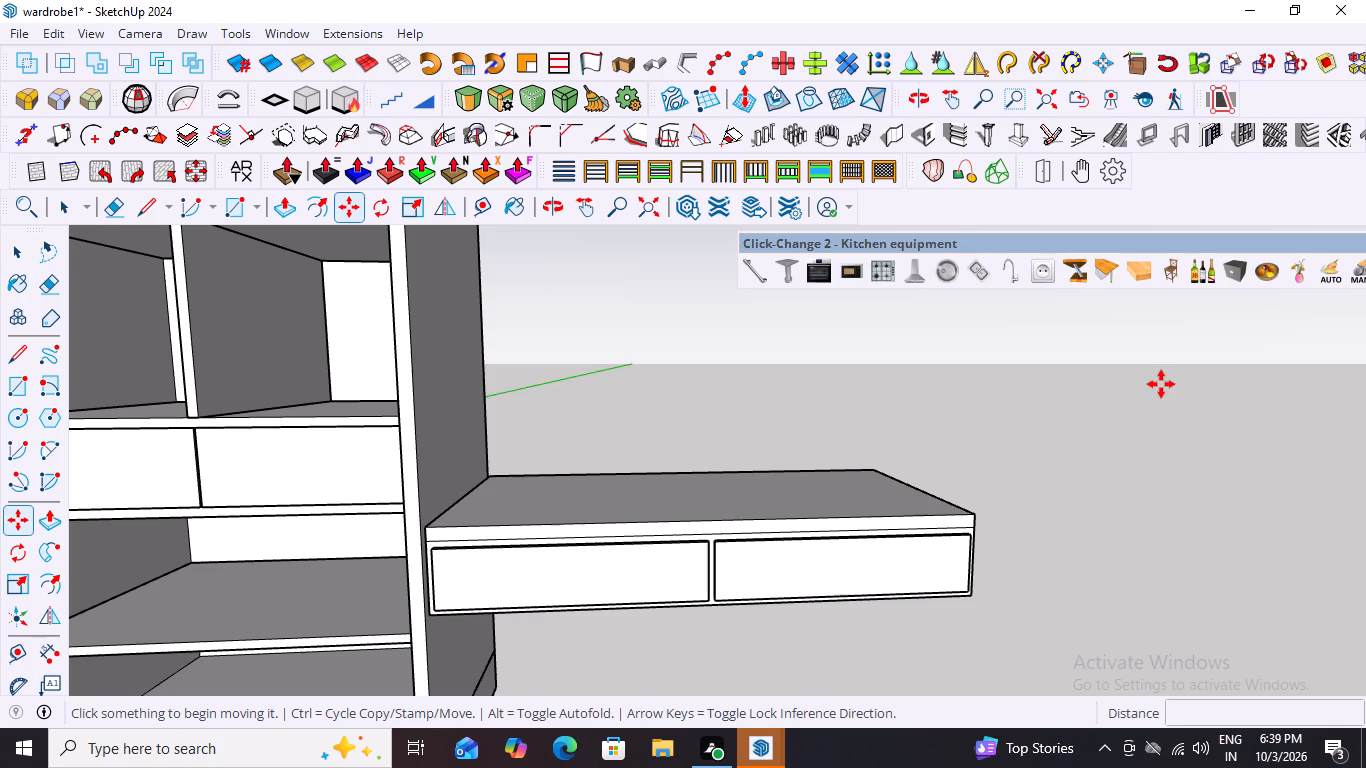
# Move the DBS Move Rotate Open Close toolbar out of its row and dock it in the Getting Started toolbar's row.
pyautogui.moveTo(1025, 166); pyautogui.dragTo(937, 324)
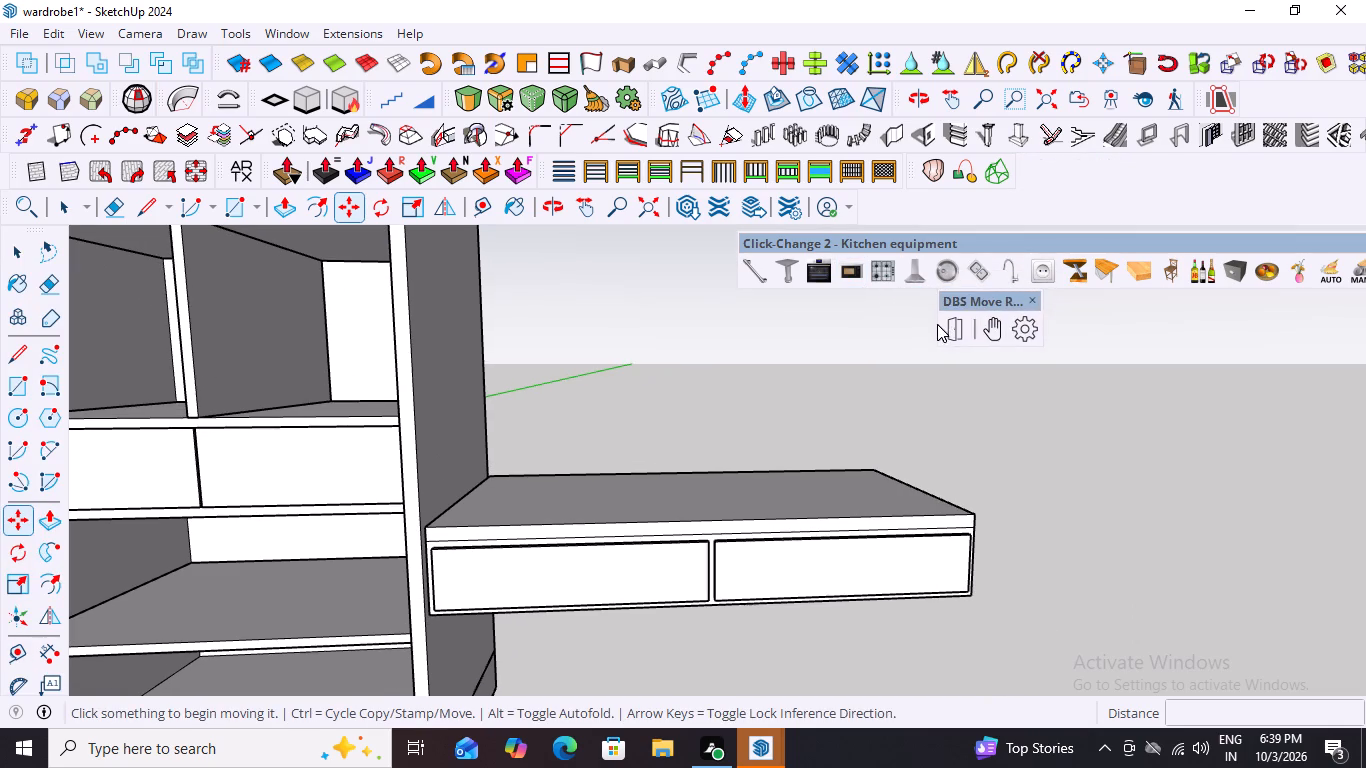
pyautogui.moveTo(937, 324); pyautogui.dragTo(746, 332)
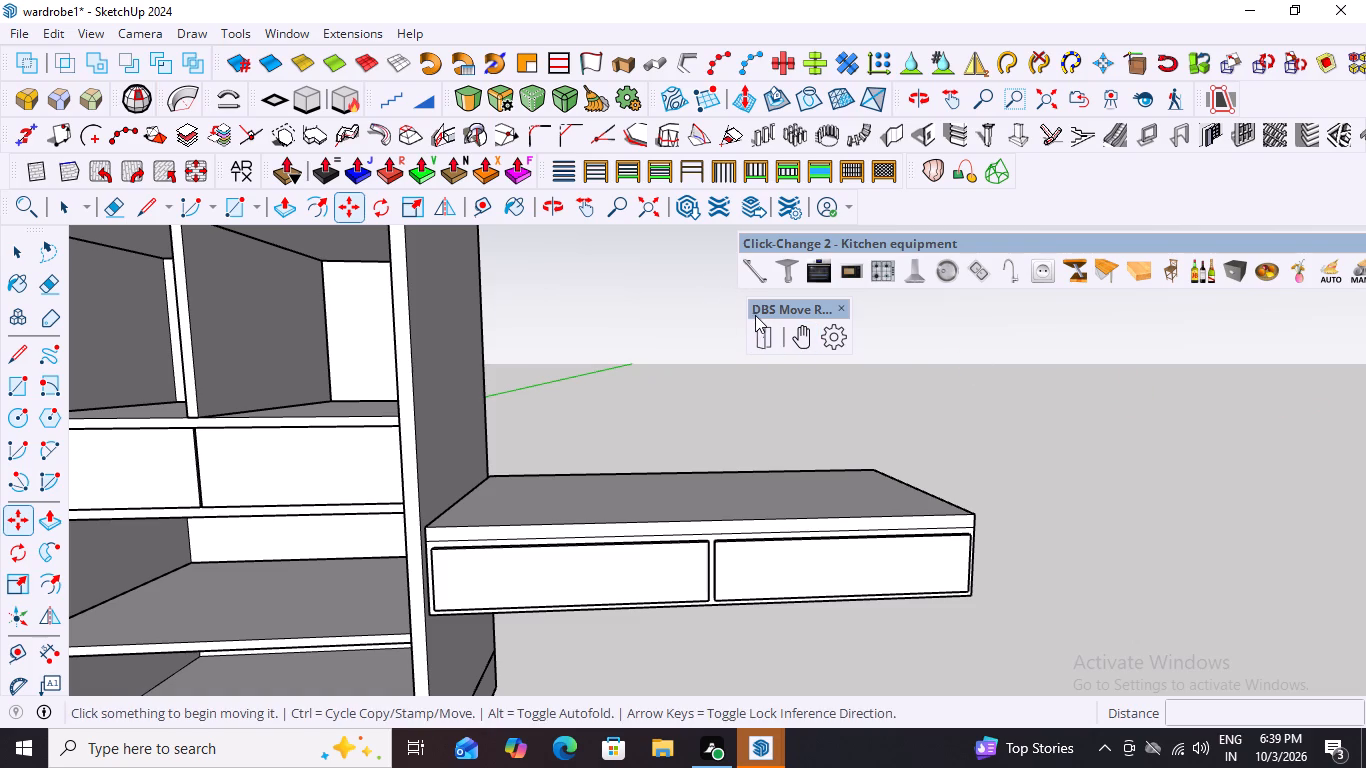
pyautogui.moveTo(757, 314); pyautogui.dragTo(769, 310)
pyautogui.moveTo(800, 303); pyautogui.dragTo(1070, 156)
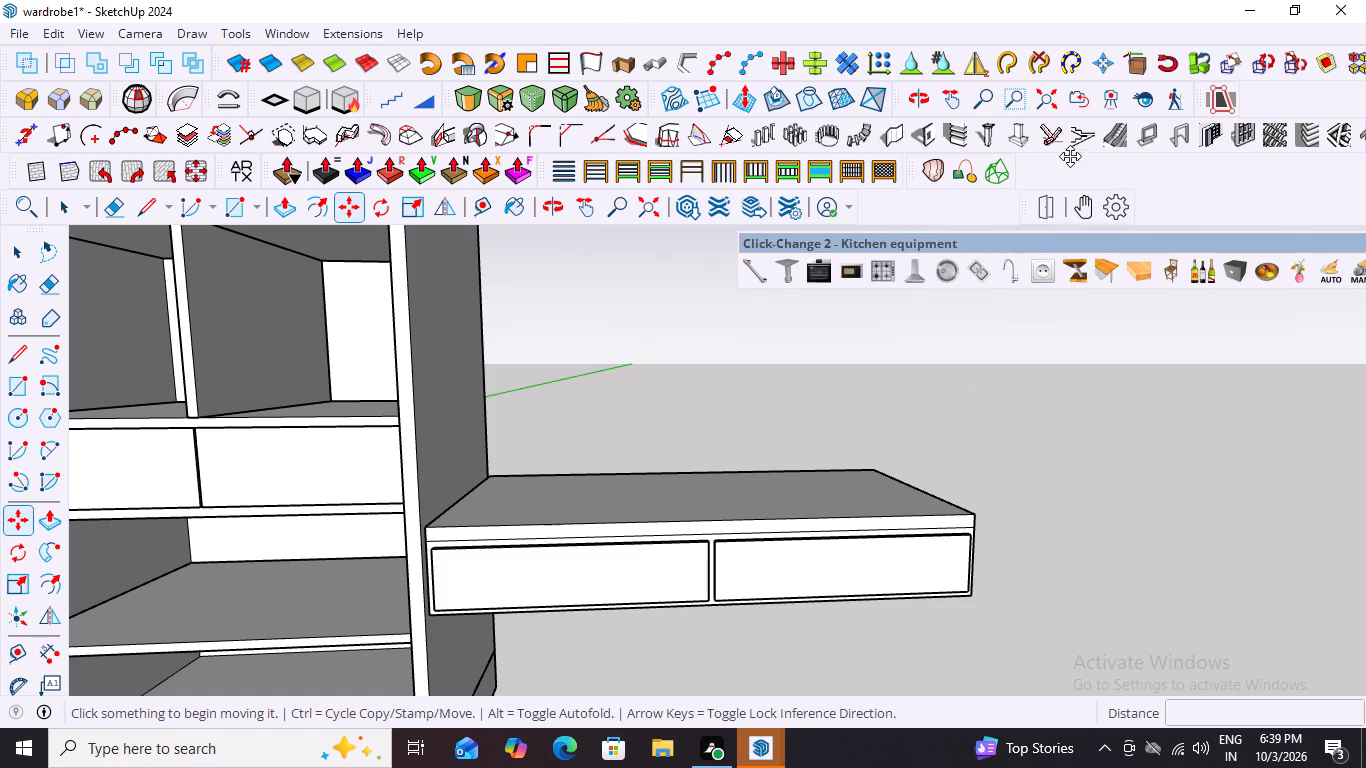
pyautogui.moveTo(1070, 156); pyautogui.dragTo(1069, 153)
# Open the list of available toolbars.
pyautogui.rightClick(1070, 153)
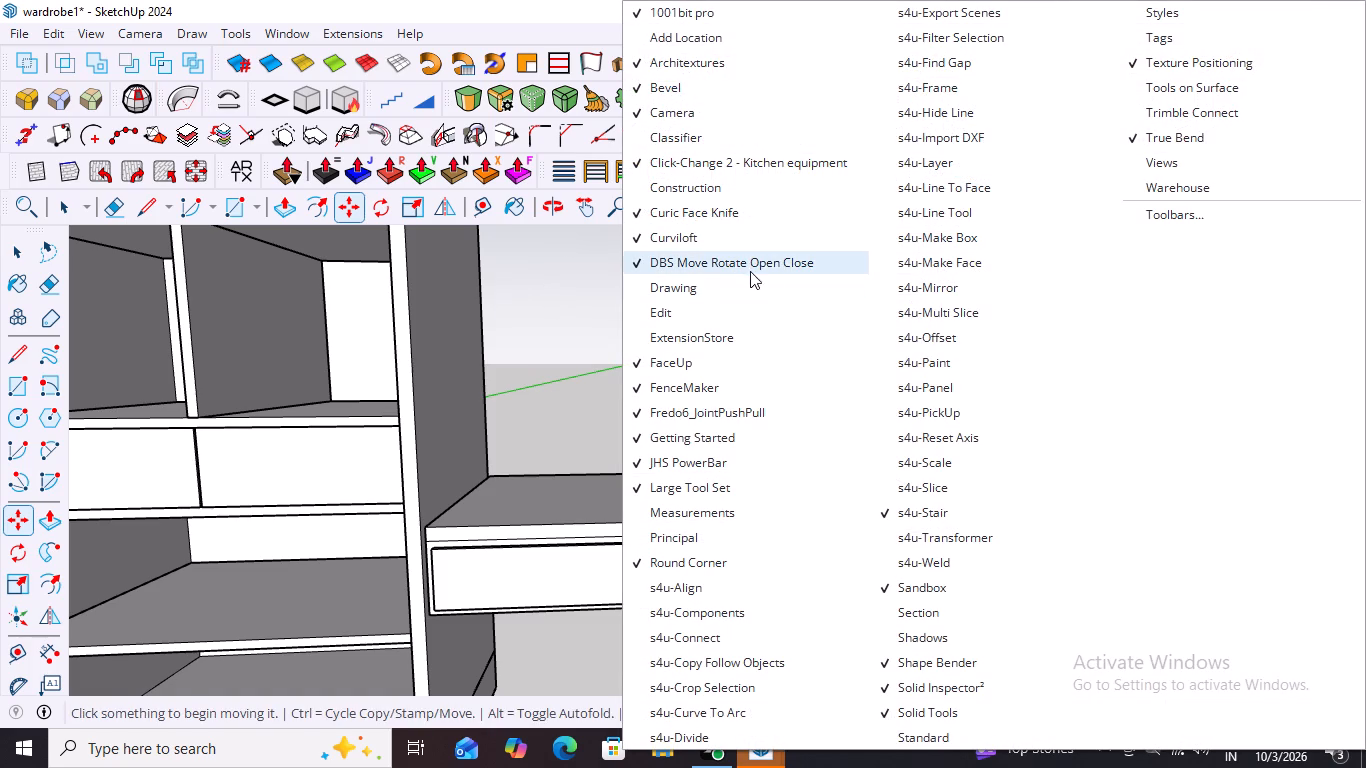
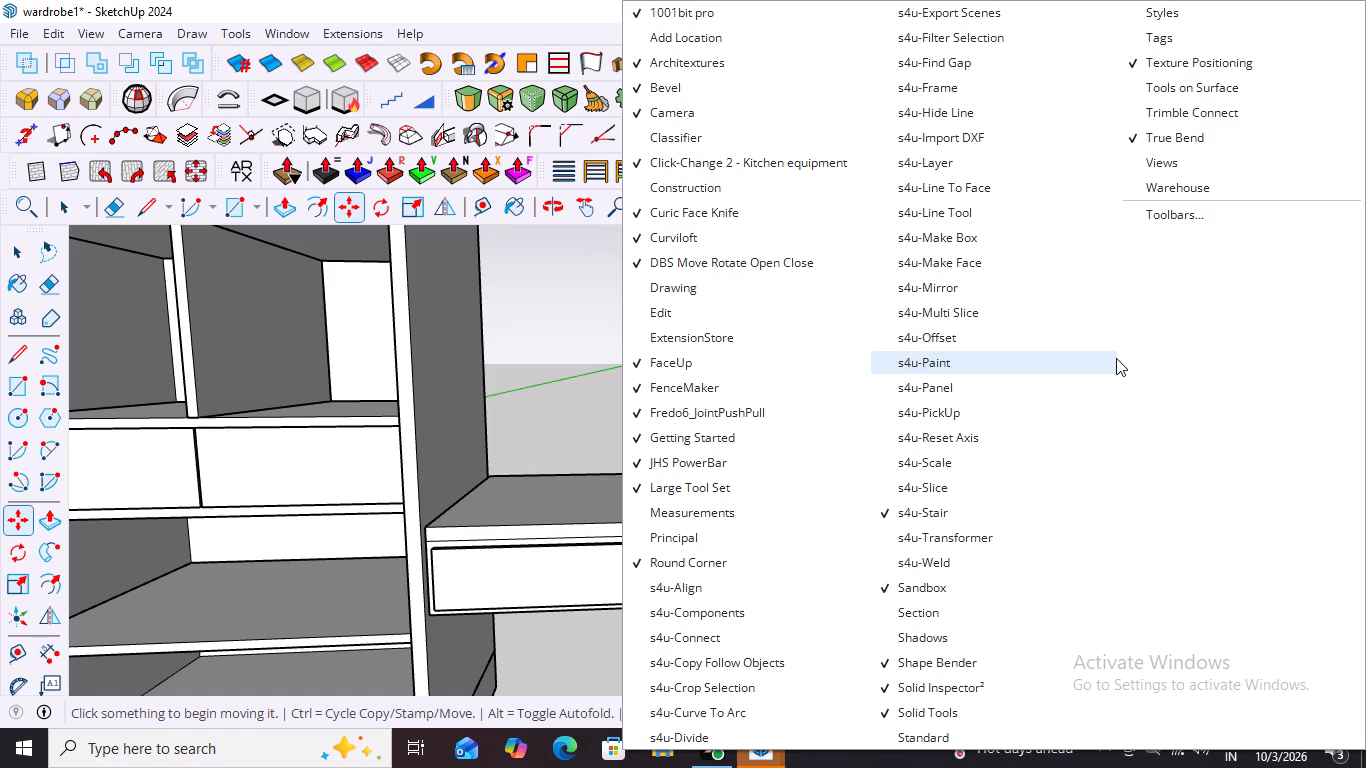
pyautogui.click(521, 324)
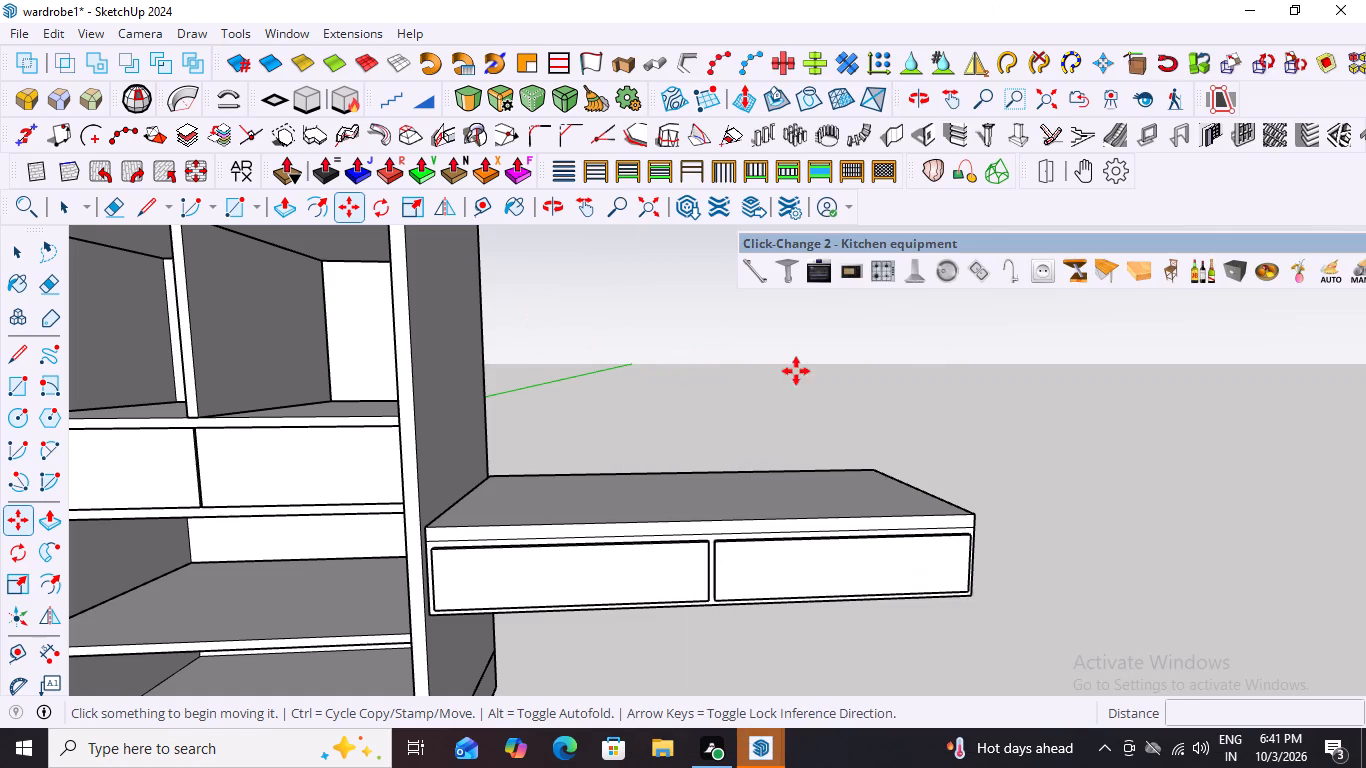
# Place a Click-Change 2 bar handle at the midpoint of the top edge of the wardrobe's leftmost drawer front.
pyautogui.scroll(-14, 817, 362)
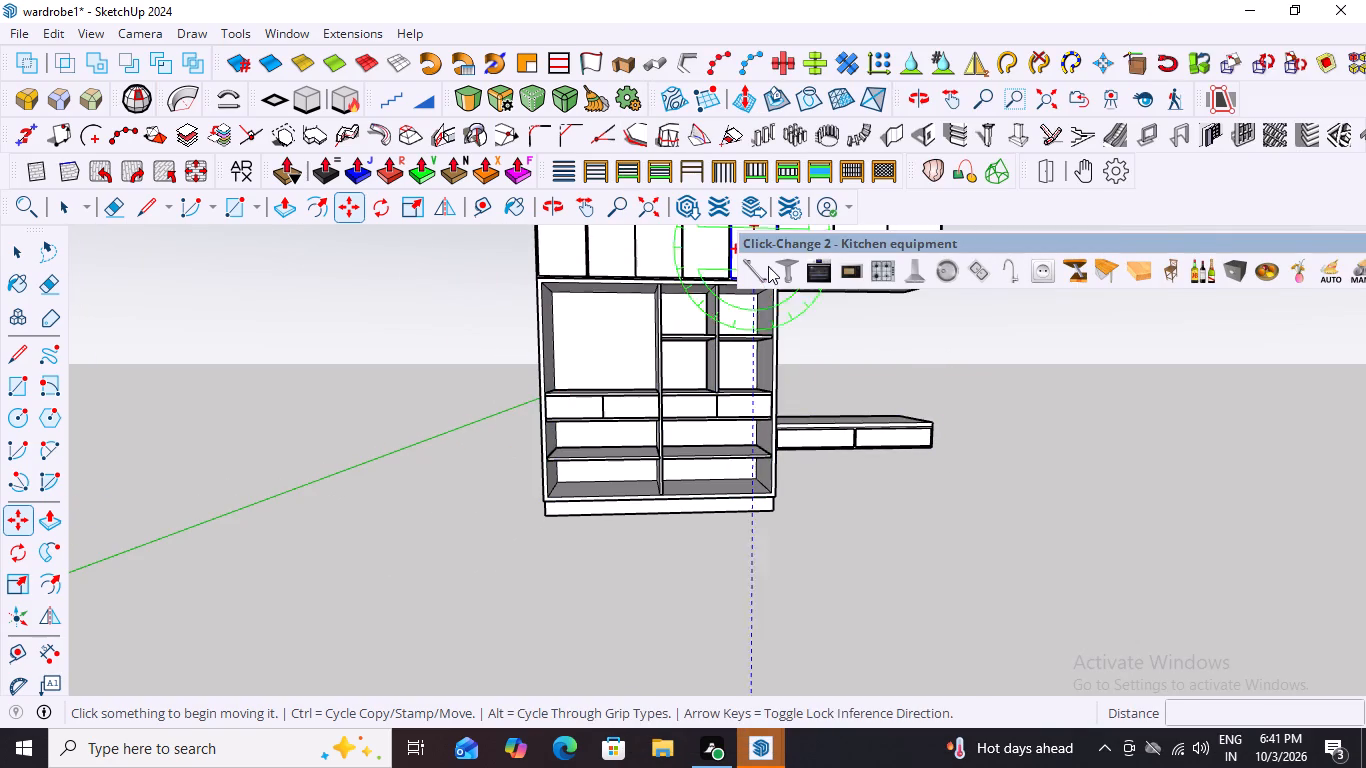
pyautogui.scroll(-7, 889, 445)
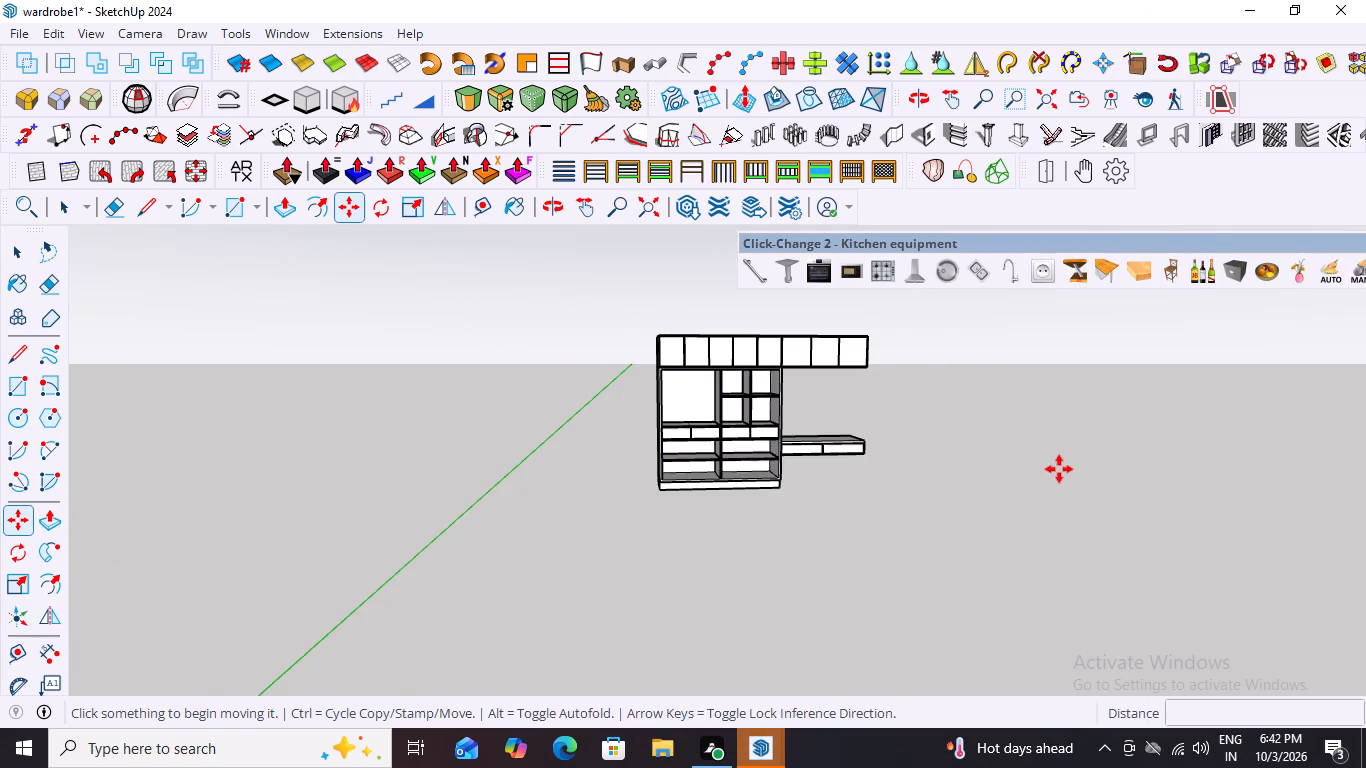
pyautogui.press('space')
pyautogui.scroll(2, 732, 278)
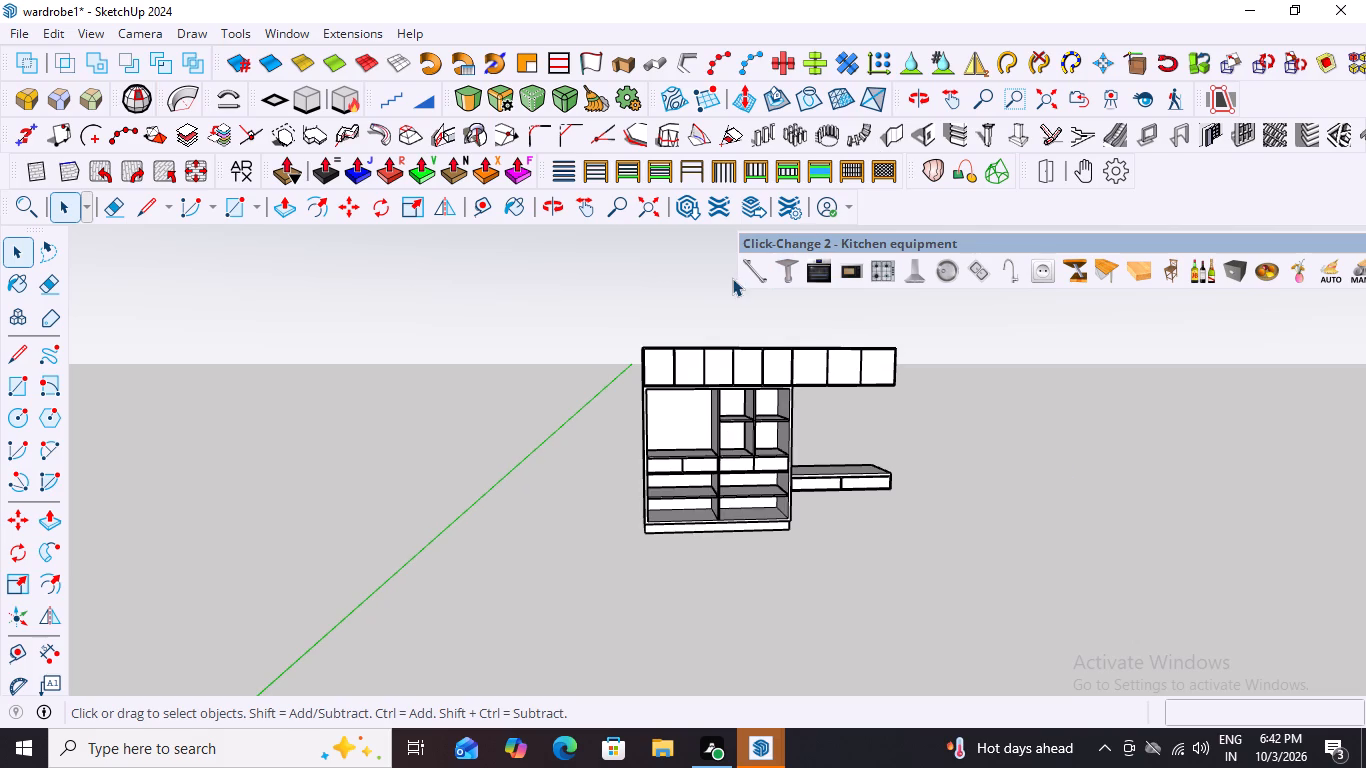
pyautogui.scroll(3, 739, 265)
pyautogui.click(758, 275)
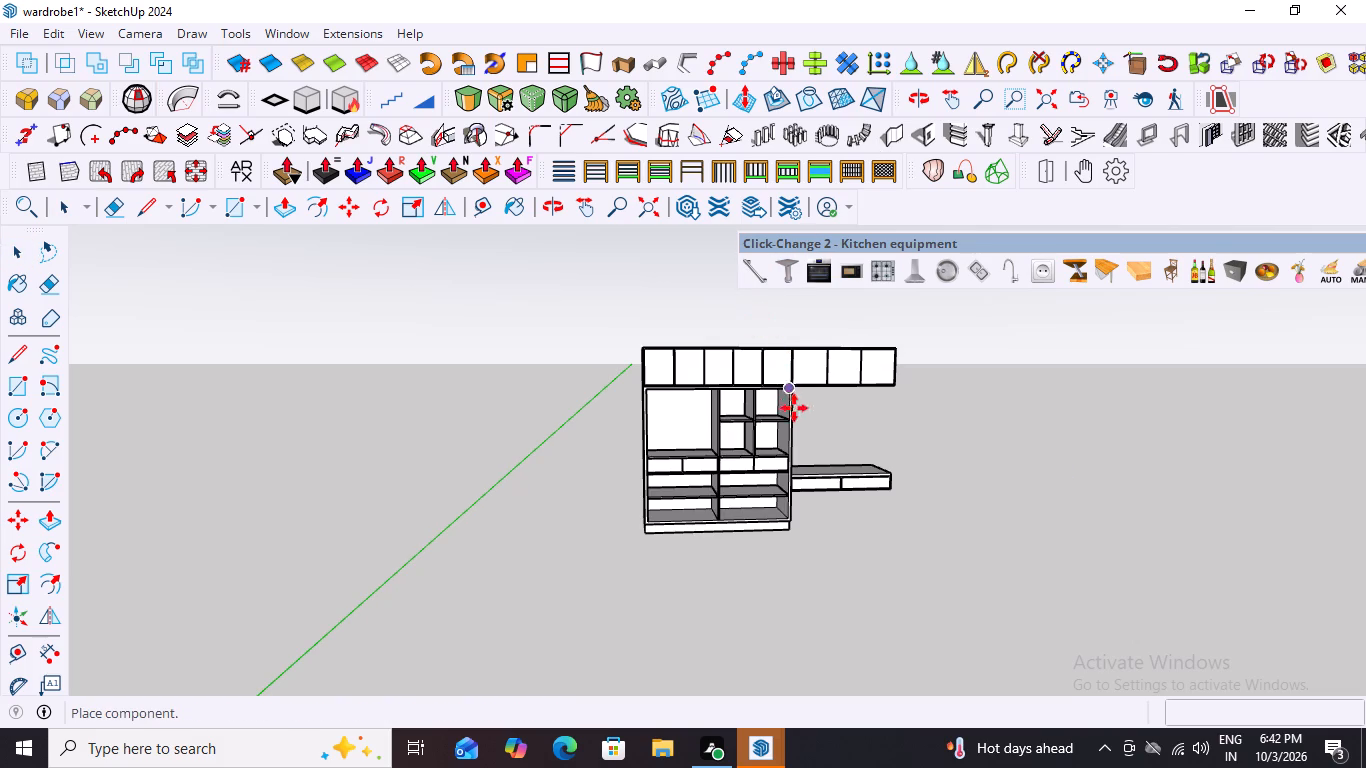
pyautogui.scroll(8, 787, 416)
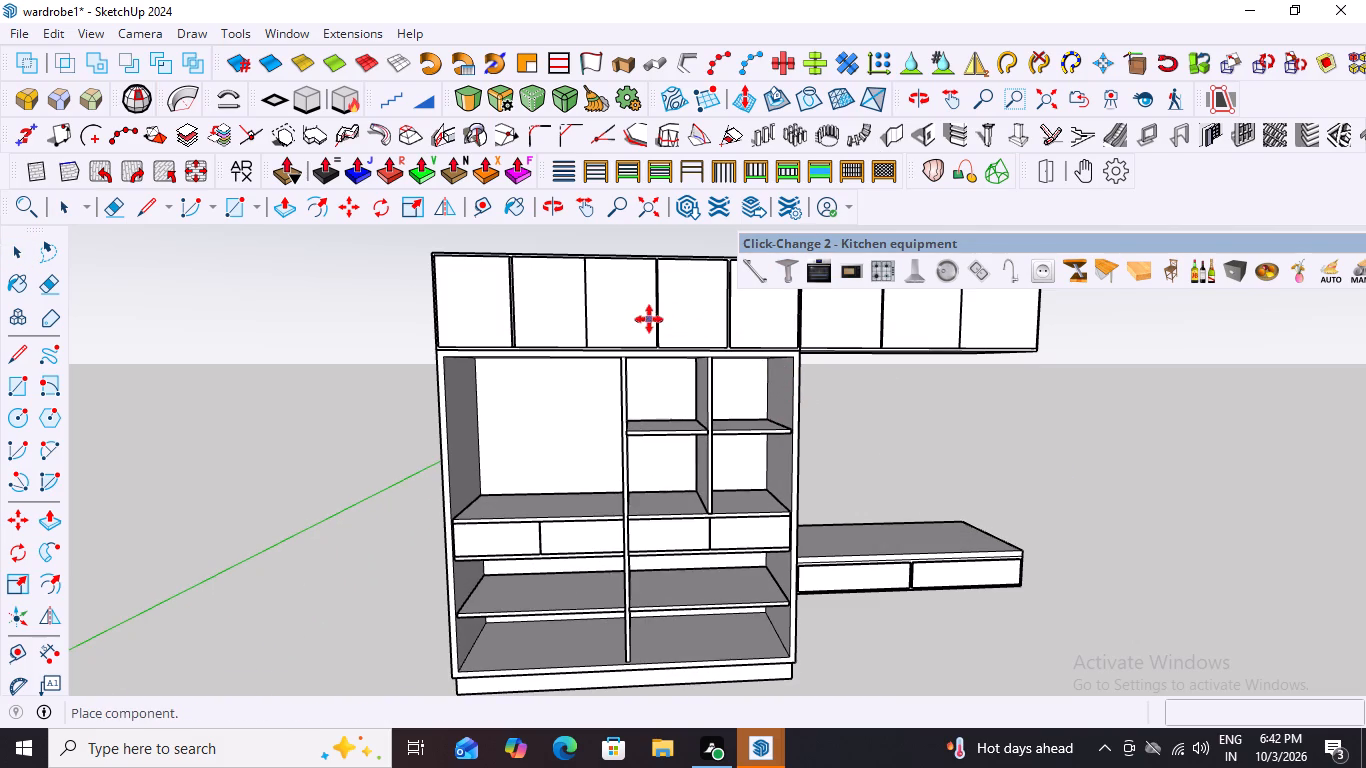
pyautogui.scroll(4, 607, 325)
pyautogui.scroll(-8, 596, 289)
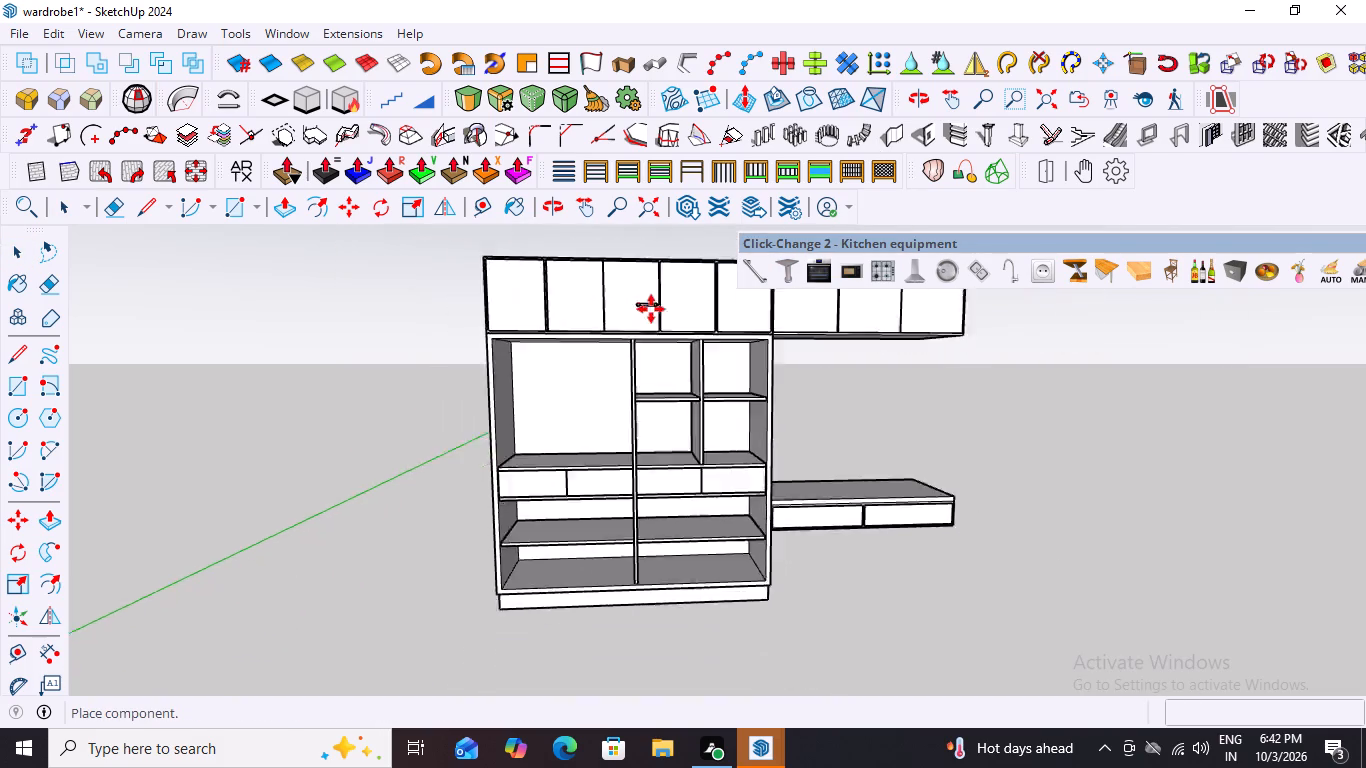
pyautogui.scroll(-8, 651, 309)
pyautogui.scroll(4, 558, 212)
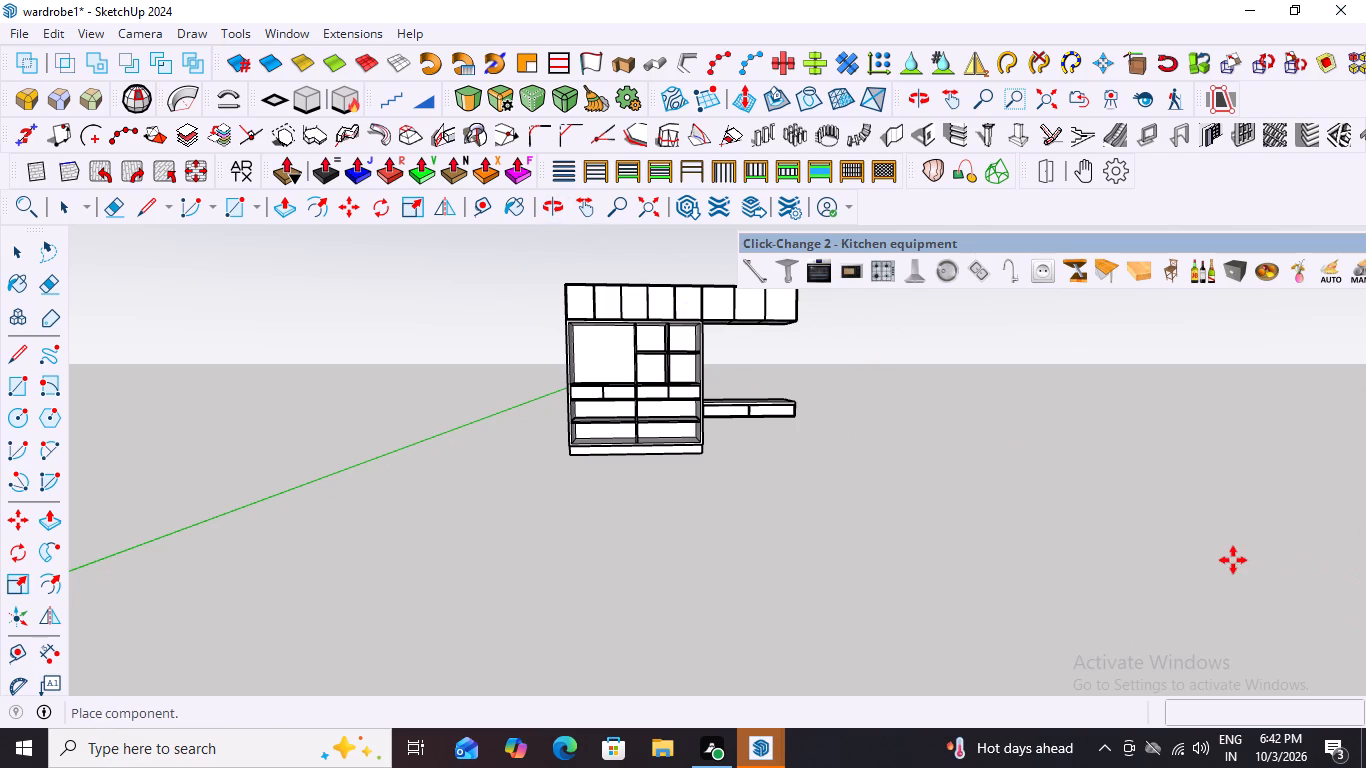
pyautogui.scroll(4, 587, 297)
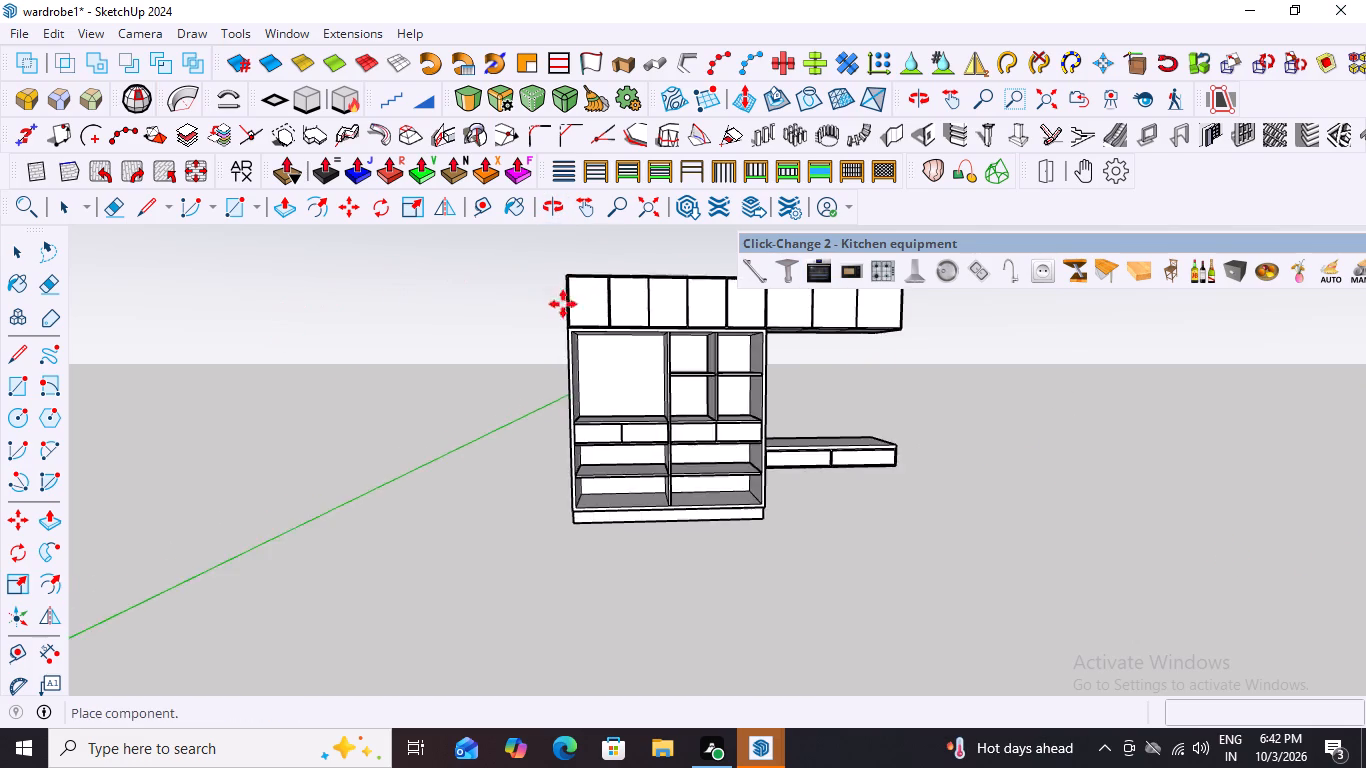
pyautogui.scroll(14, 587, 284)
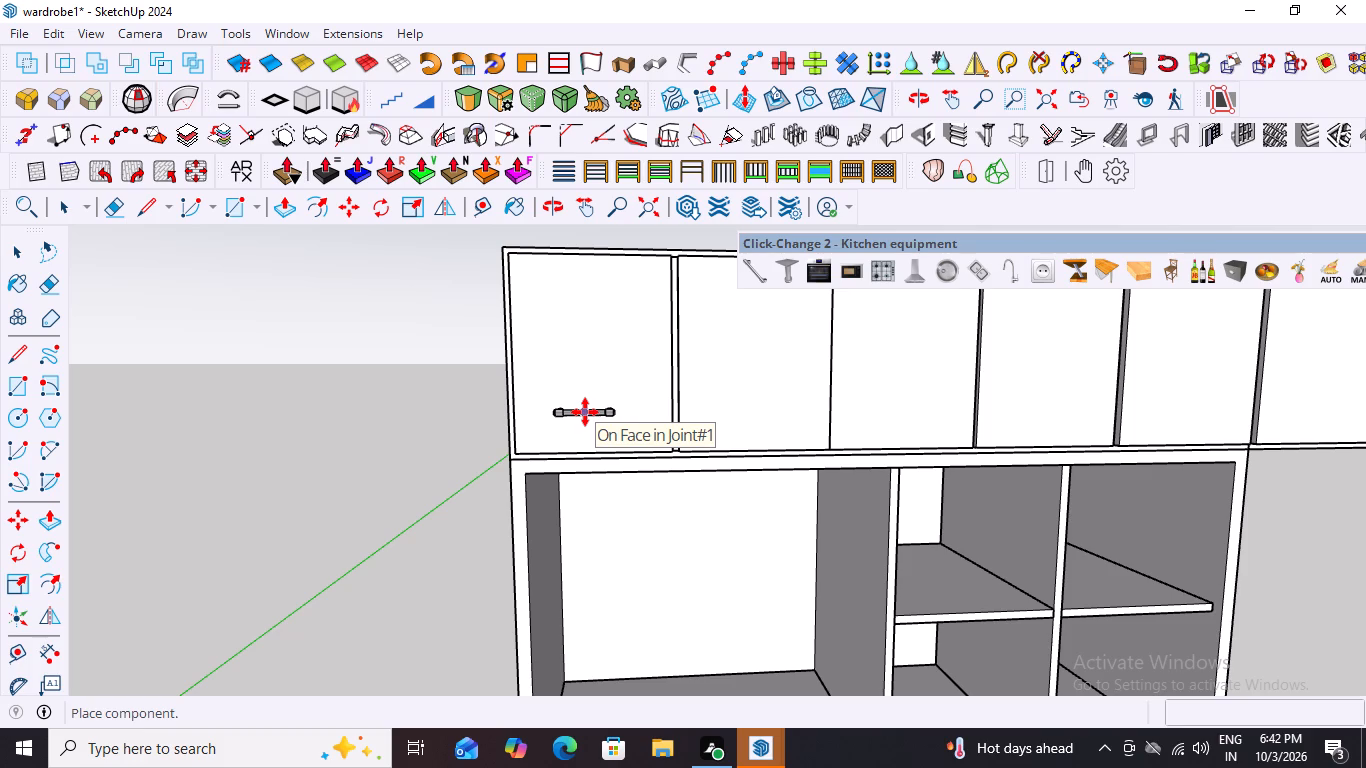
pyautogui.scroll(8, 537, 427)
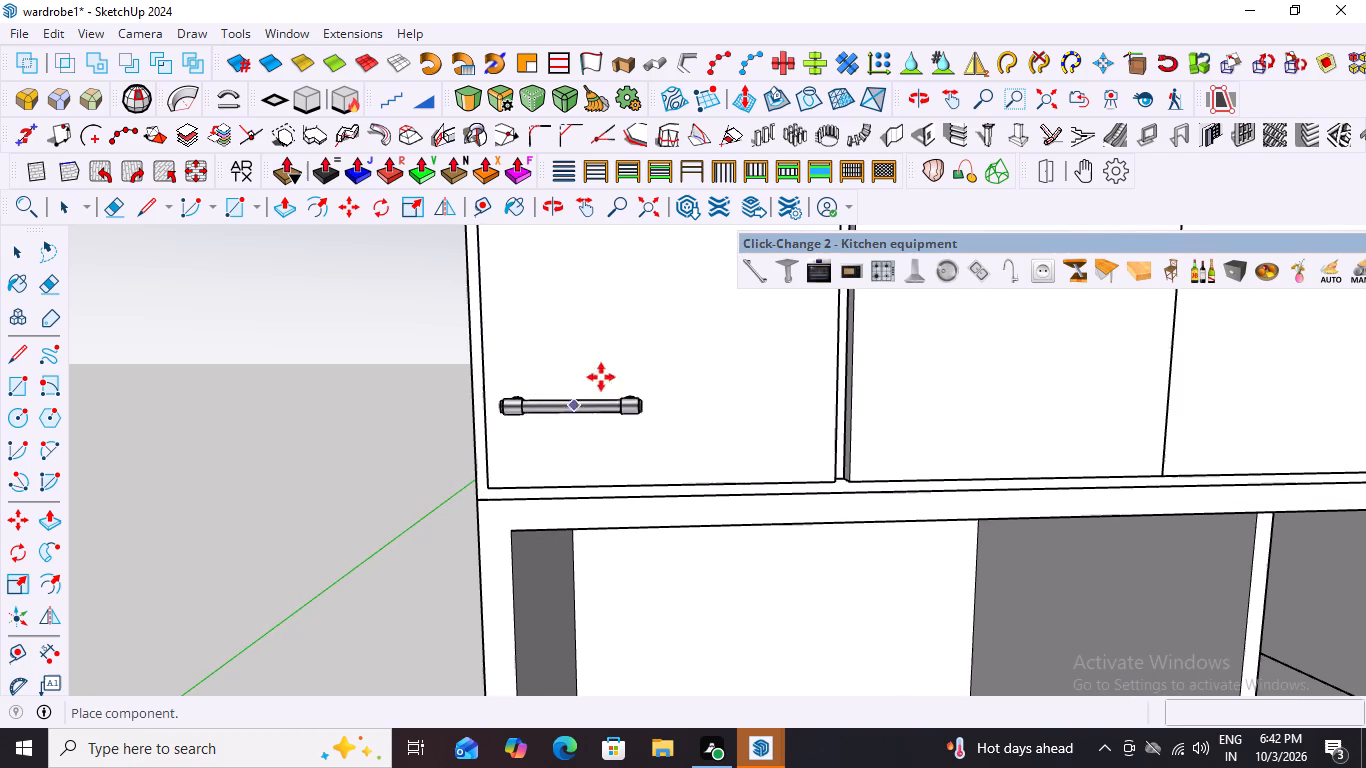
pyautogui.scroll(-4, 508, 283)
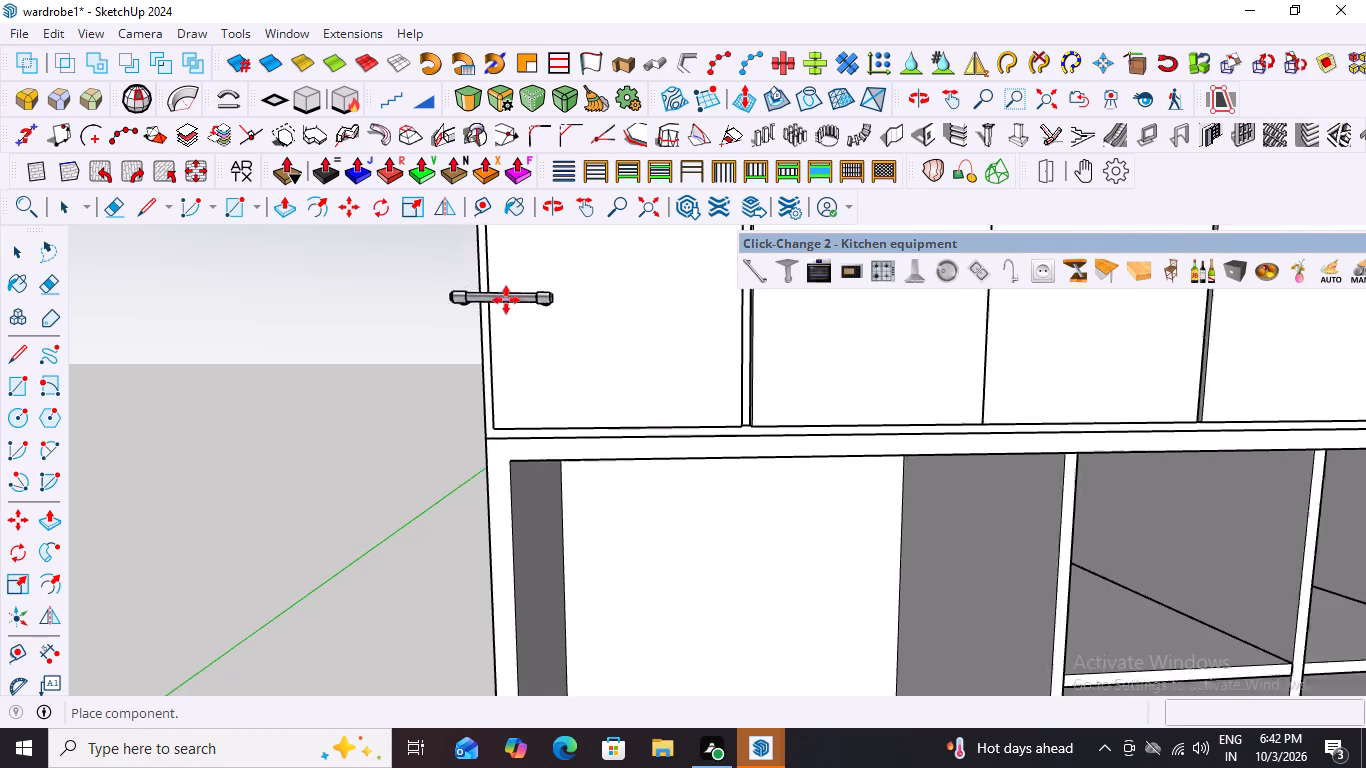
pyautogui.scroll(-8, 506, 300)
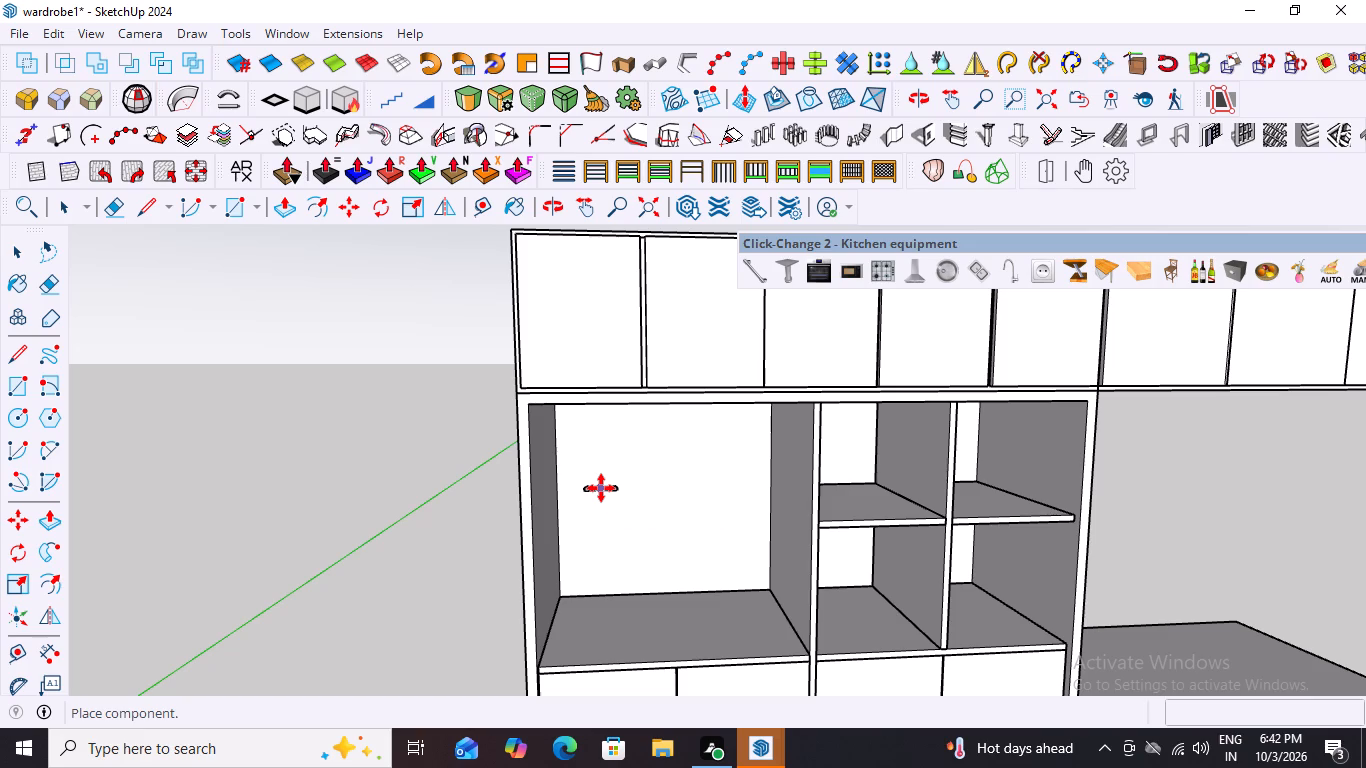
pyautogui.scroll(-7, 607, 405)
pyautogui.scroll(4, 605, 569)
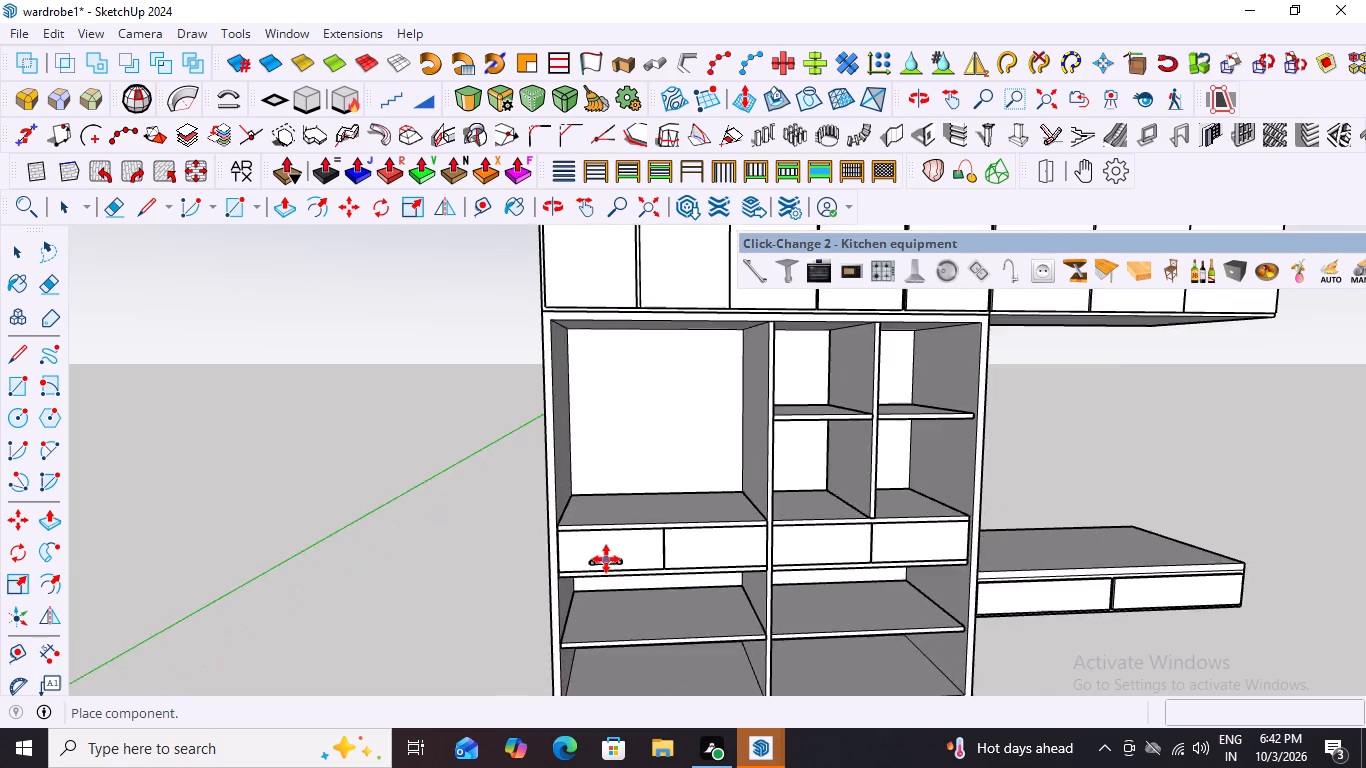
pyautogui.scroll(13, 606, 559)
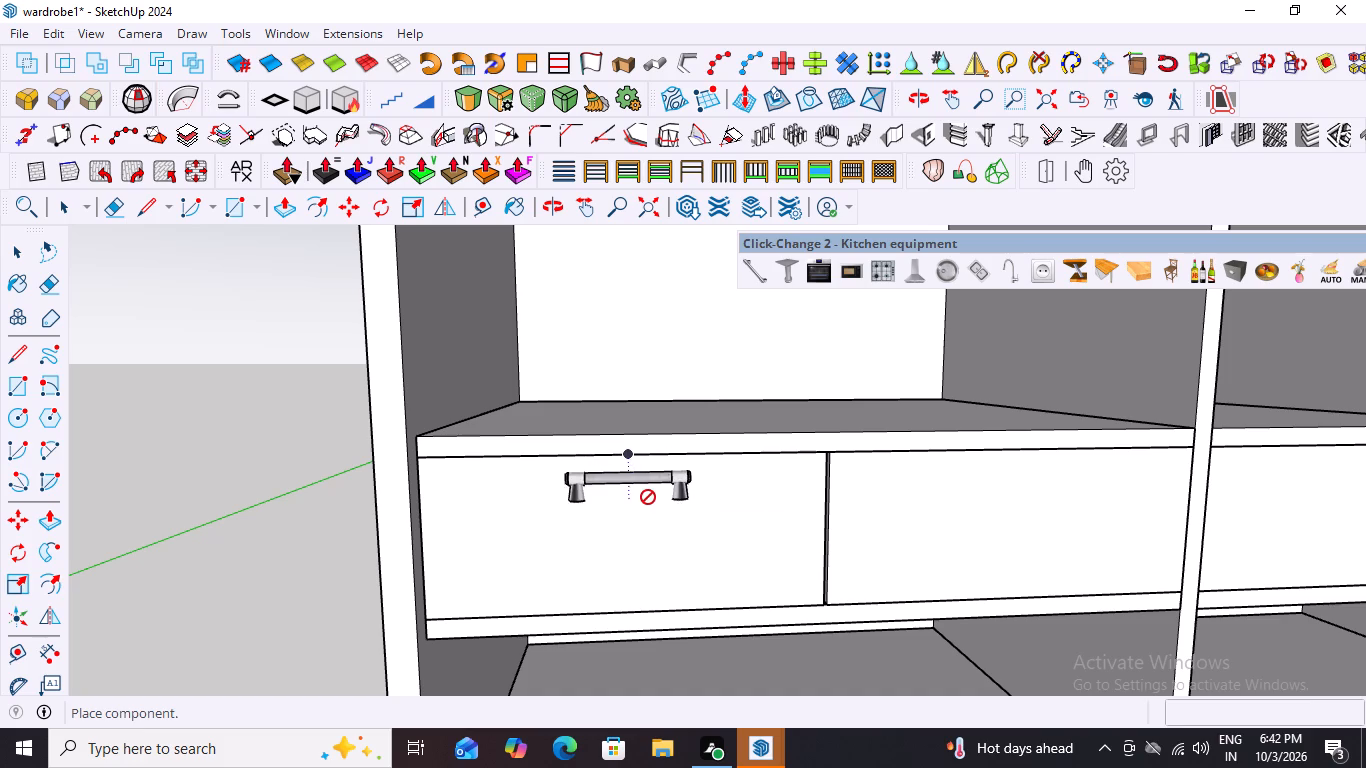
pyautogui.scroll(9, 635, 504)
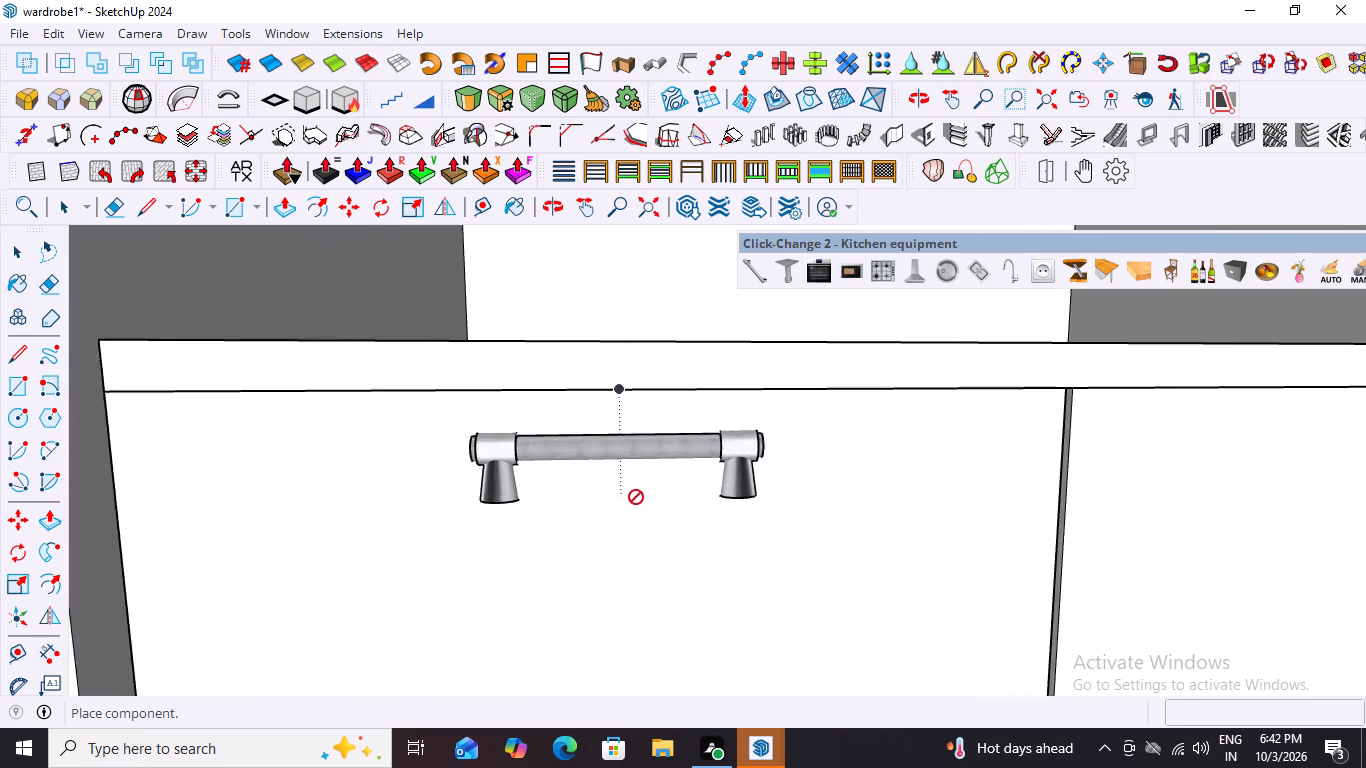
pyautogui.scroll(3, 636, 497)
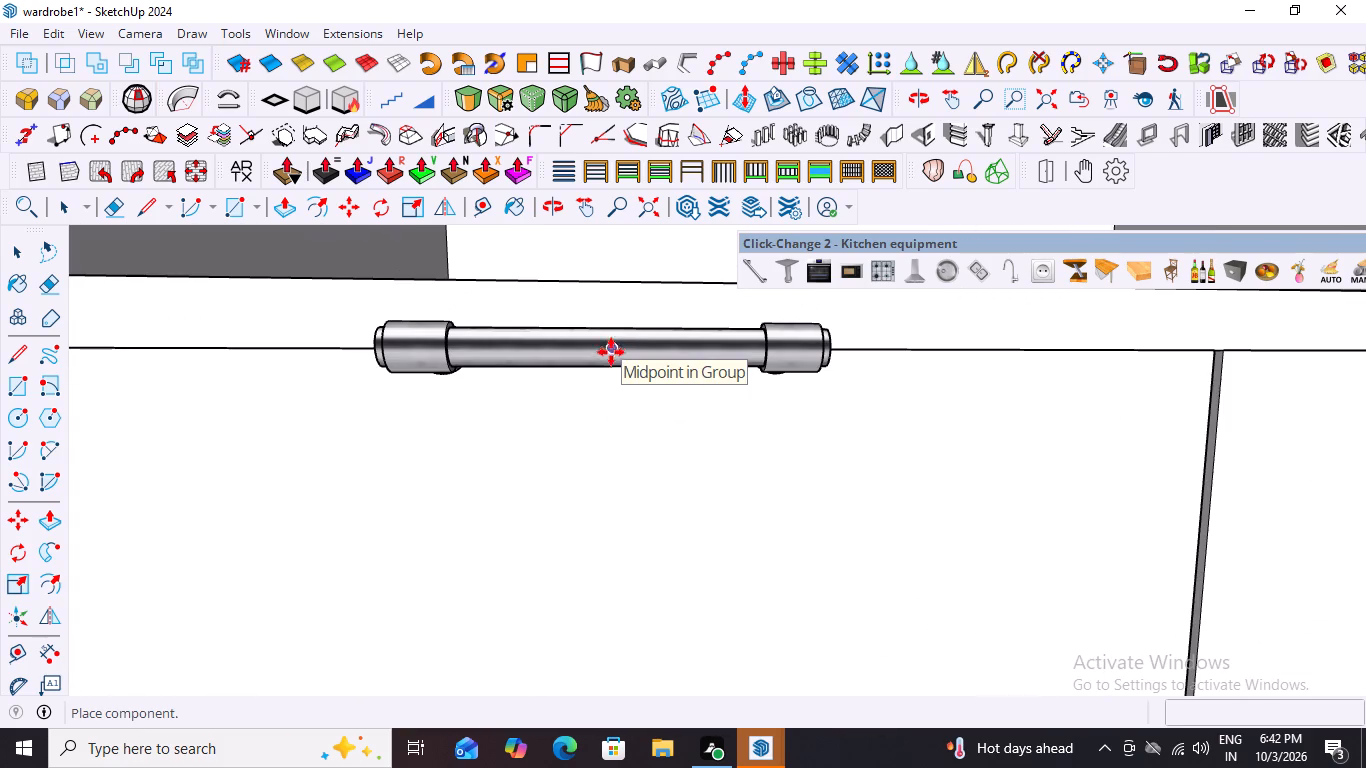
pyautogui.click(610, 350)
# Move the handle straight down about 2" onto the face of the leftmost drawer front and deselect it.
pyautogui.scroll(-4, 509, 465)
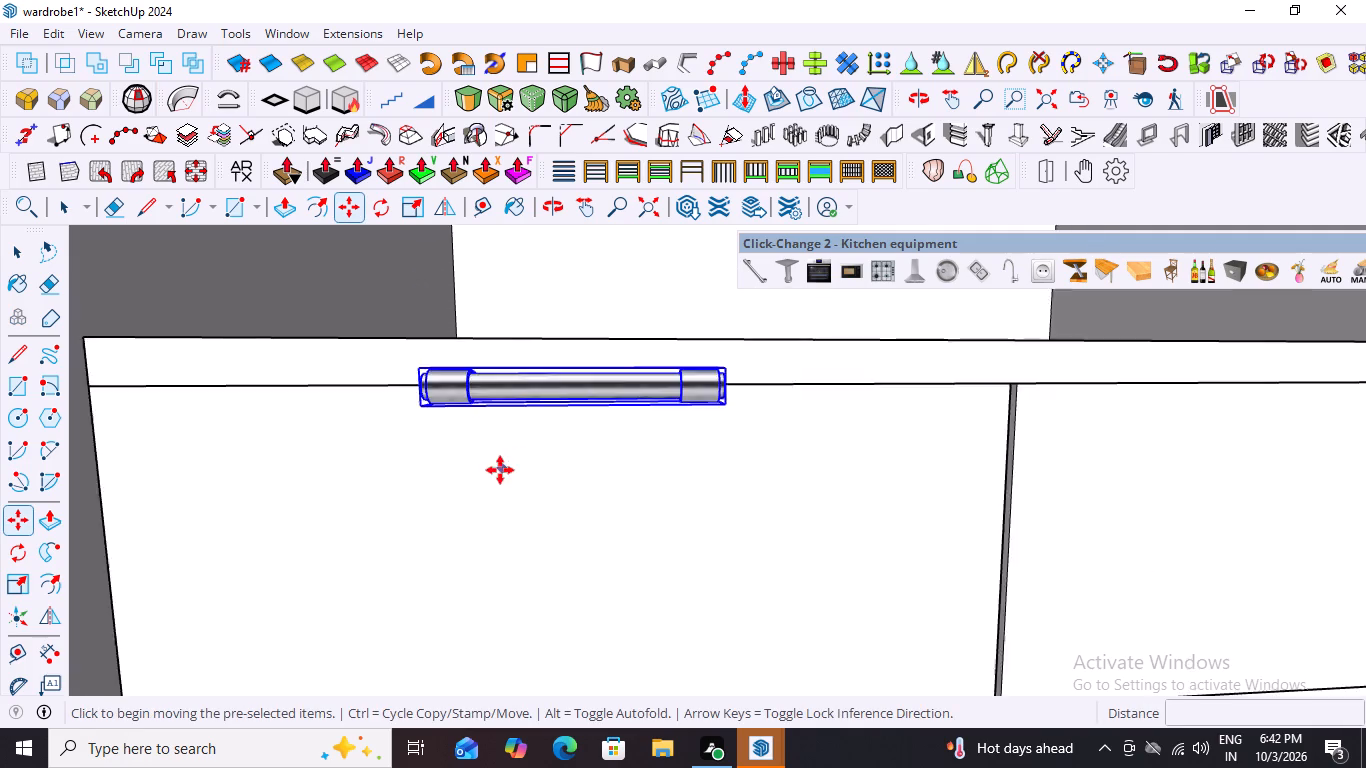
pyautogui.scroll(-7, 500, 470)
pyautogui.moveTo(587, 465); pyautogui.dragTo(623, 626, button='middle')
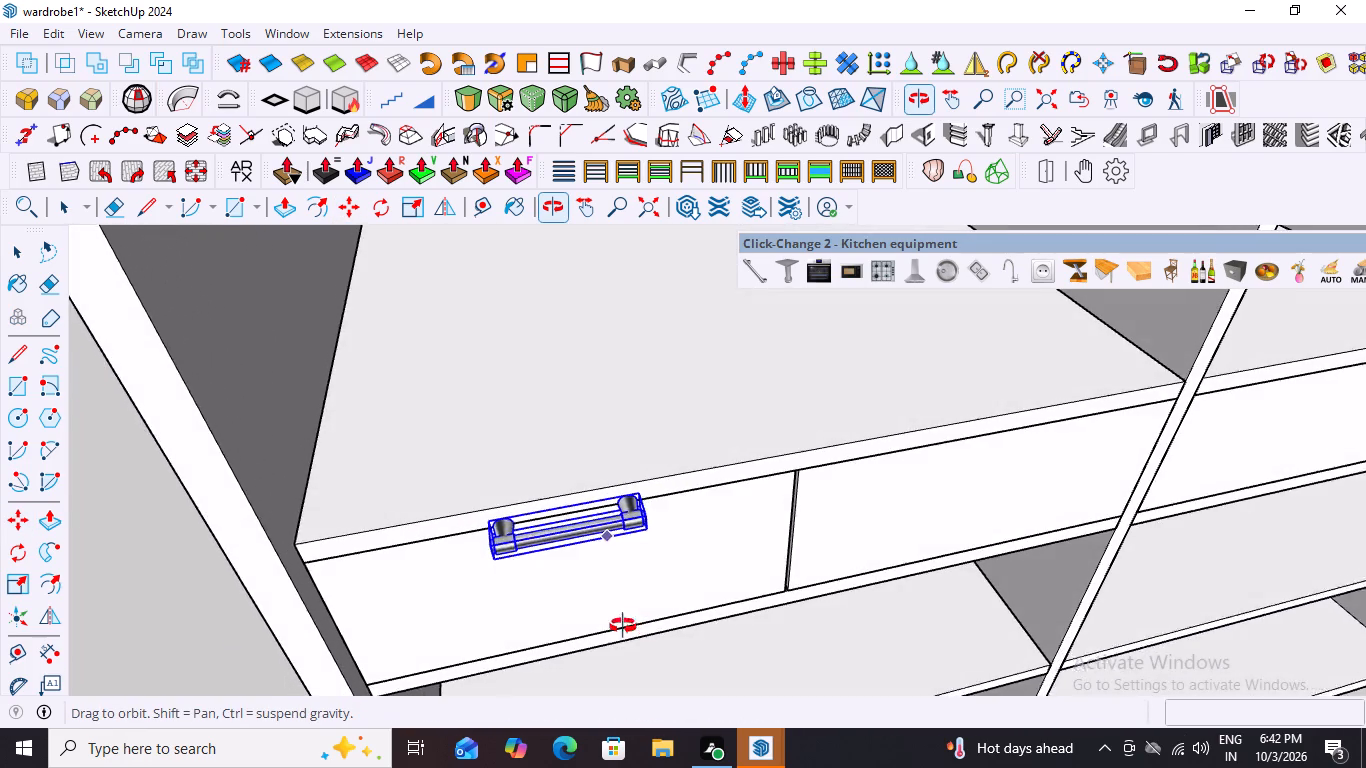
pyautogui.moveTo(623, 626); pyautogui.dragTo(608, 611, button='middle')
pyautogui.scroll(-1, 605, 596)
pyautogui.scroll(8, 571, 528)
pyautogui.moveTo(653, 538); pyautogui.dragTo(830, 511, button='middle')
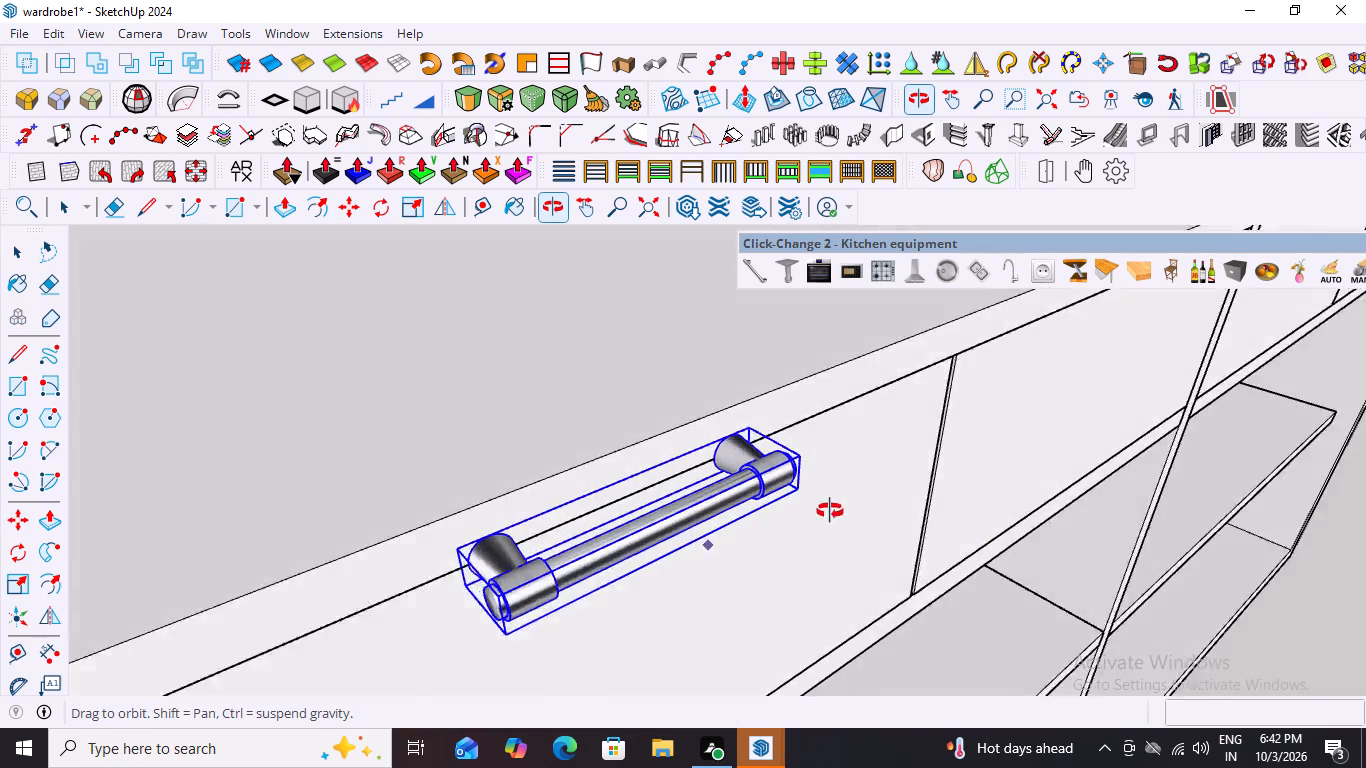
pyautogui.moveTo(830, 511); pyautogui.dragTo(957, 458, button='middle')
pyautogui.scroll(5, 685, 541)
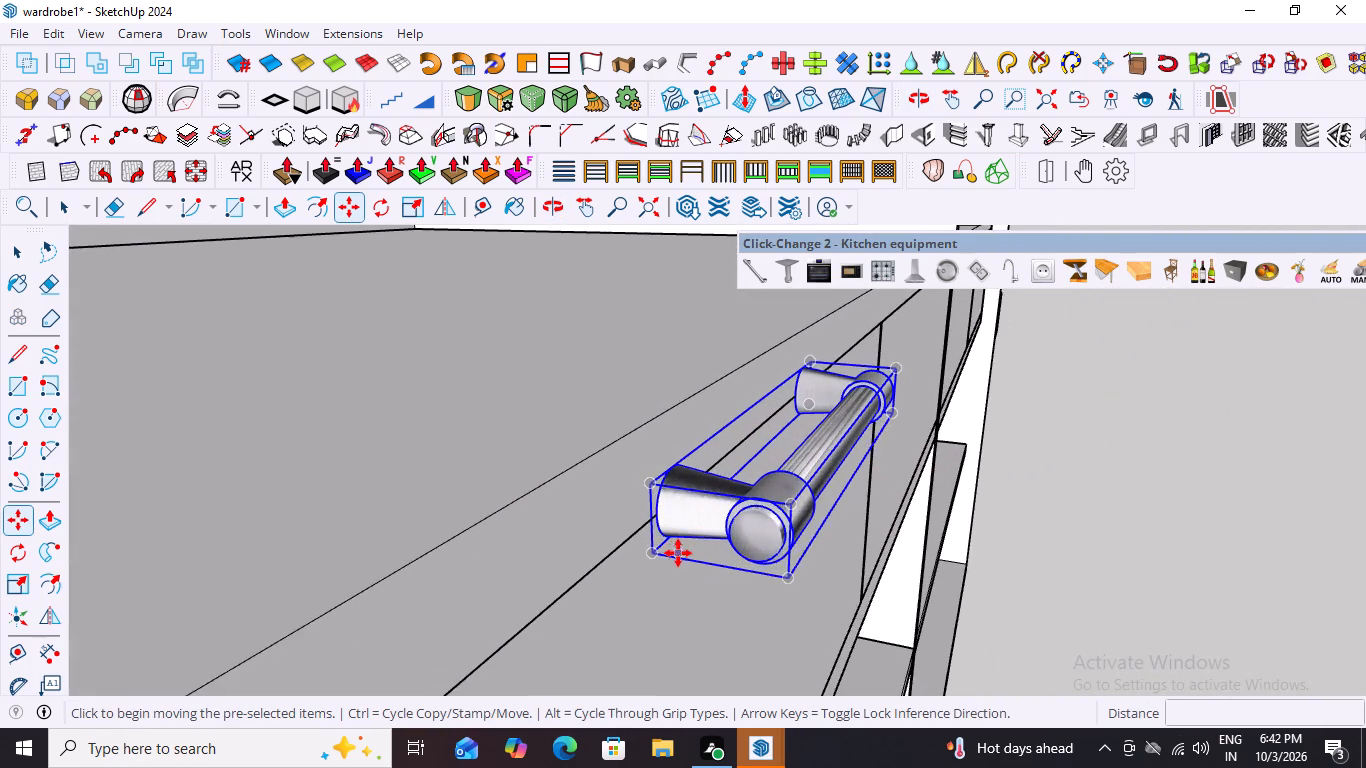
pyautogui.scroll(1, 678, 553)
pyautogui.click(647, 555)
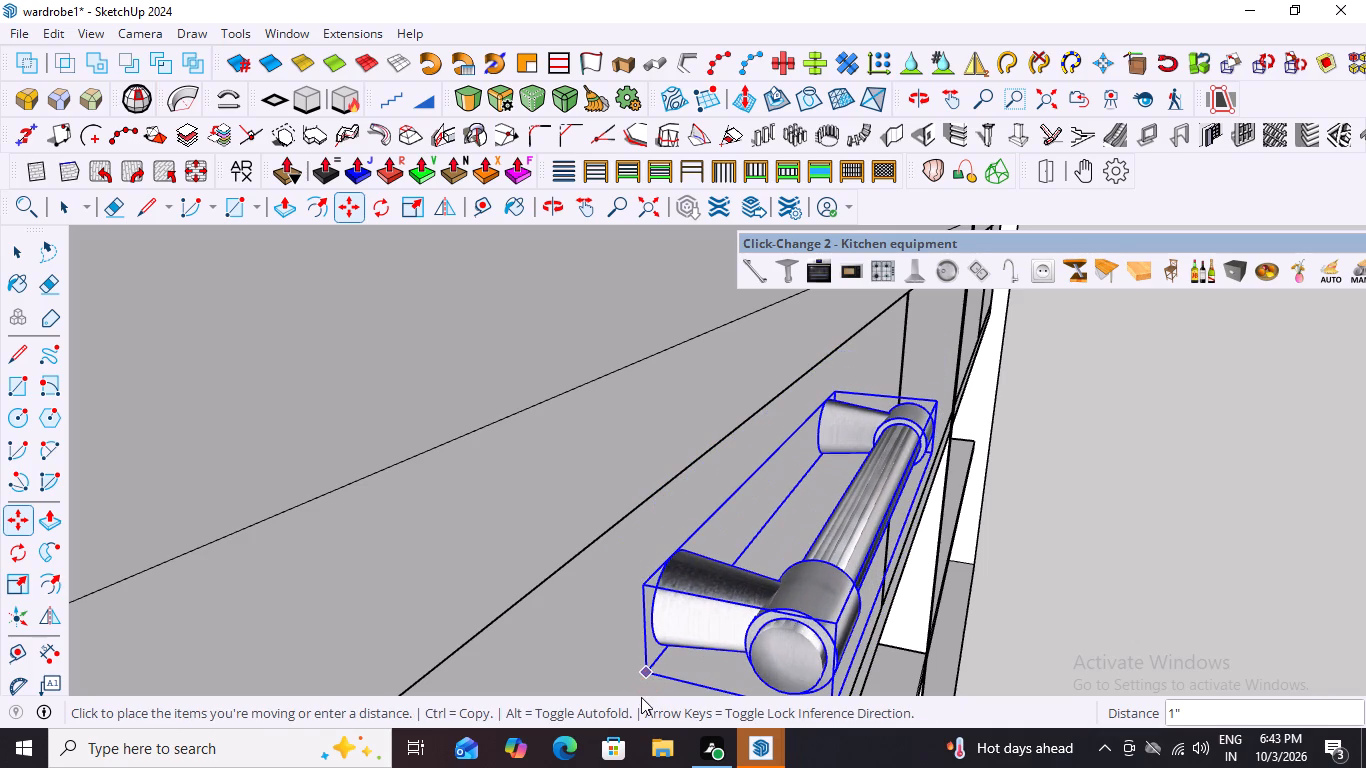
pyautogui.scroll(-18, 634, 668)
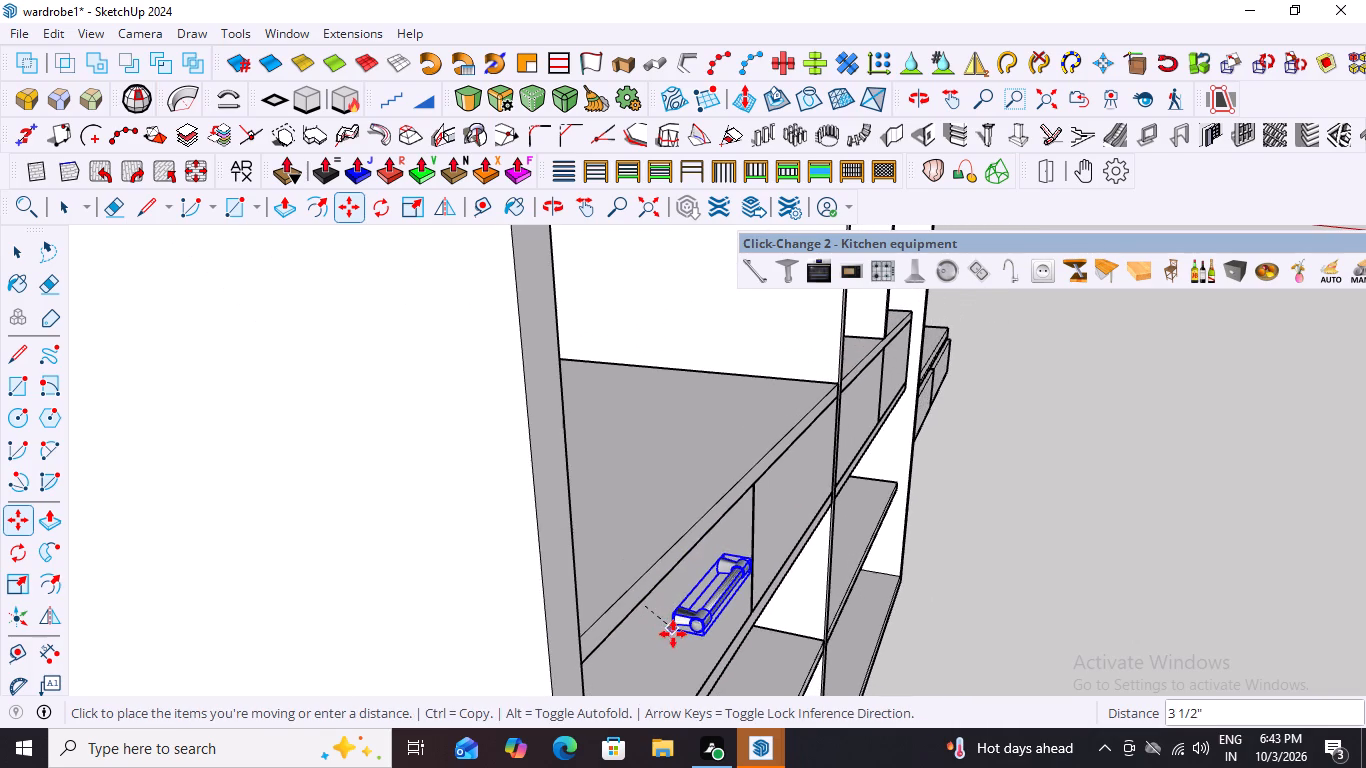
pyautogui.scroll(11, 640, 647)
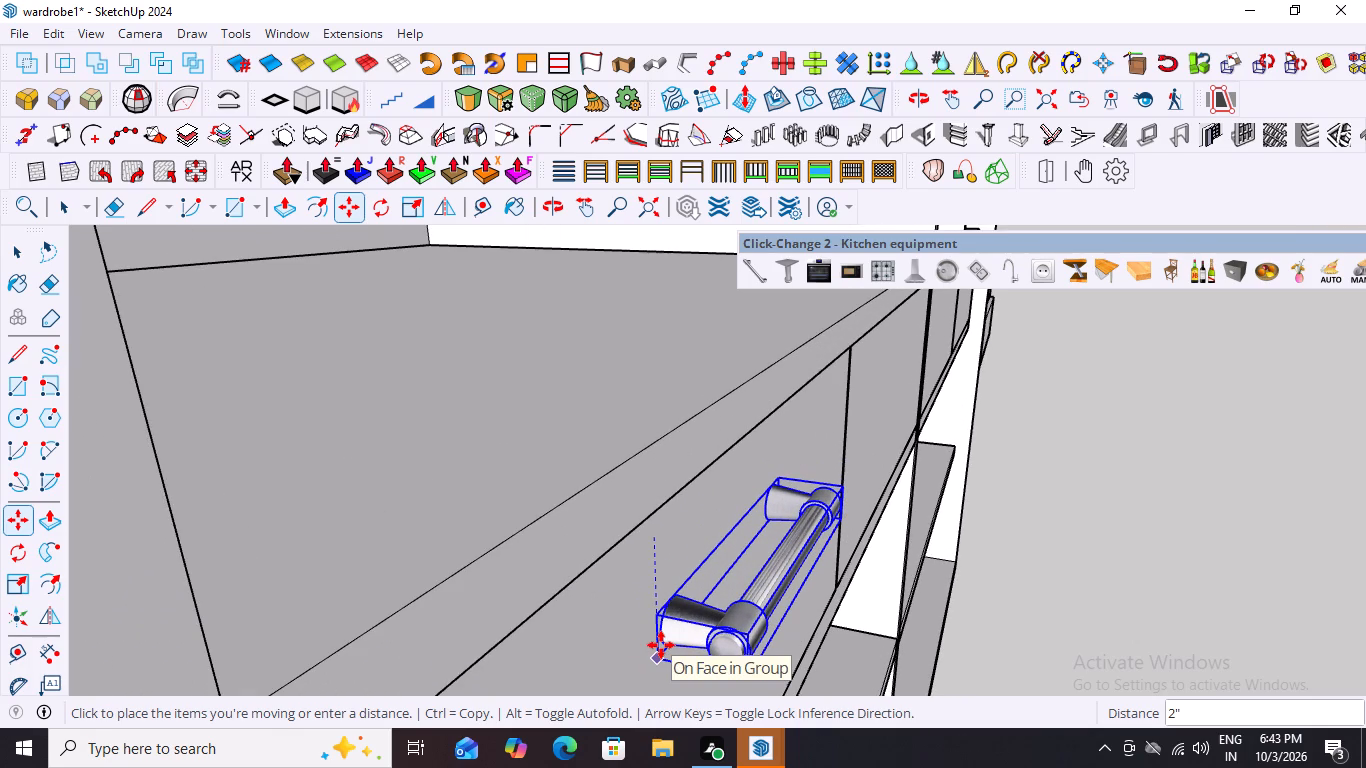
pyautogui.click(661, 645)
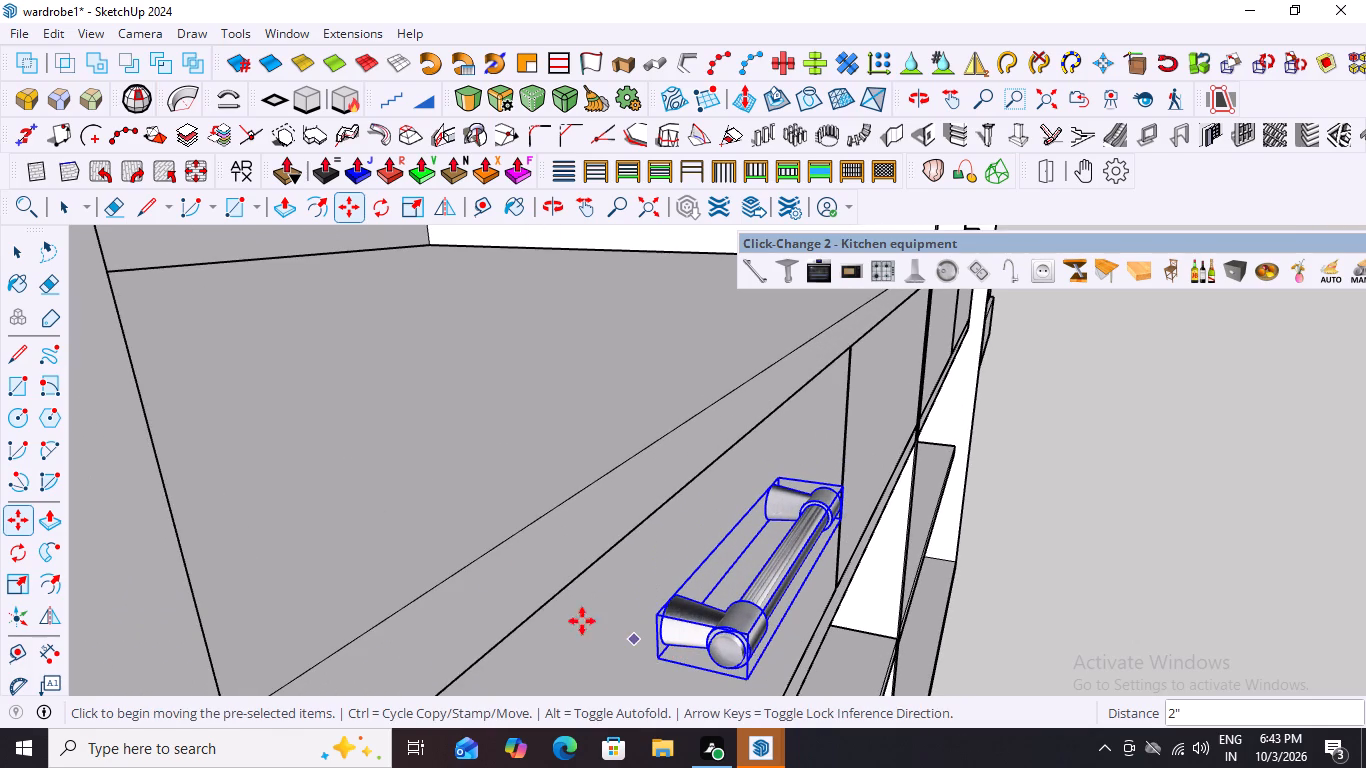
pyautogui.scroll(-20, 484, 571)
pyautogui.scroll(-10, 484, 571)
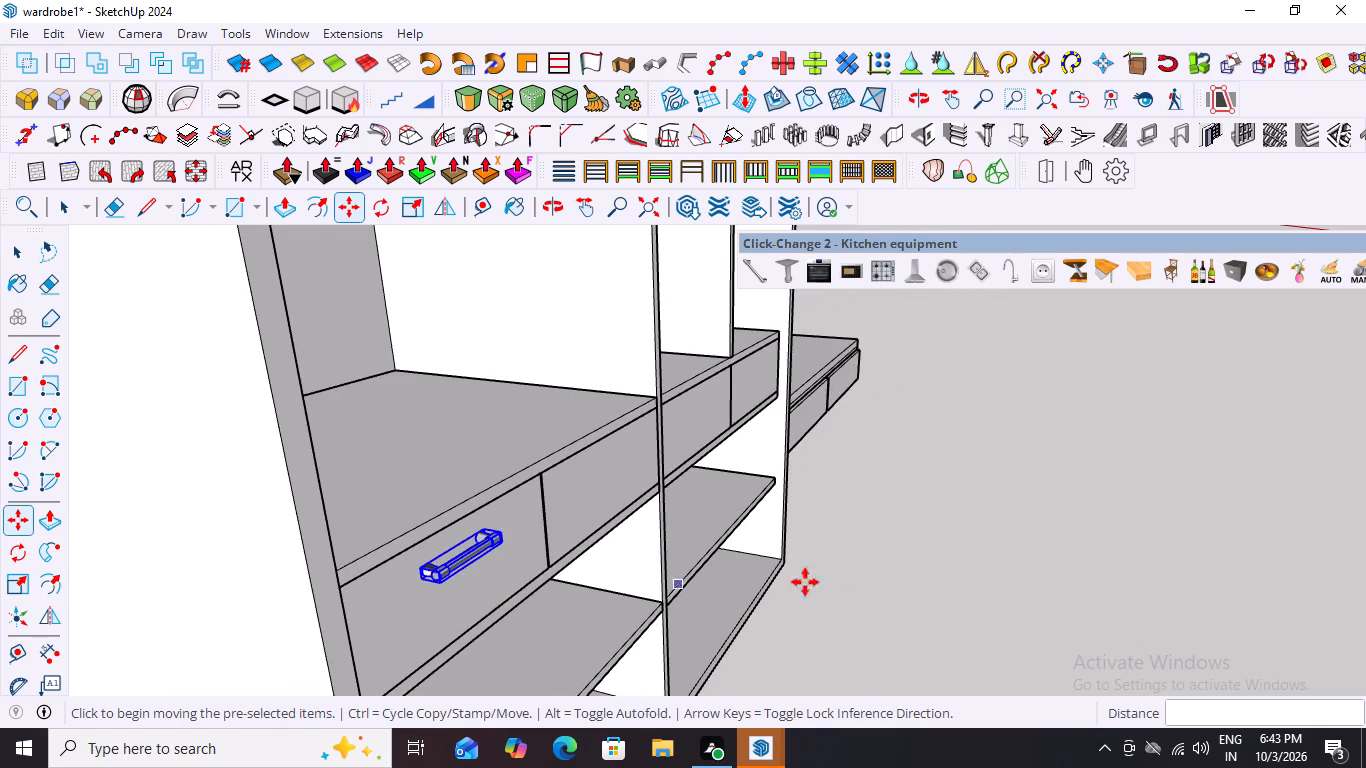
pyautogui.moveTo(855, 569); pyautogui.dragTo(649, 642, button='middle')
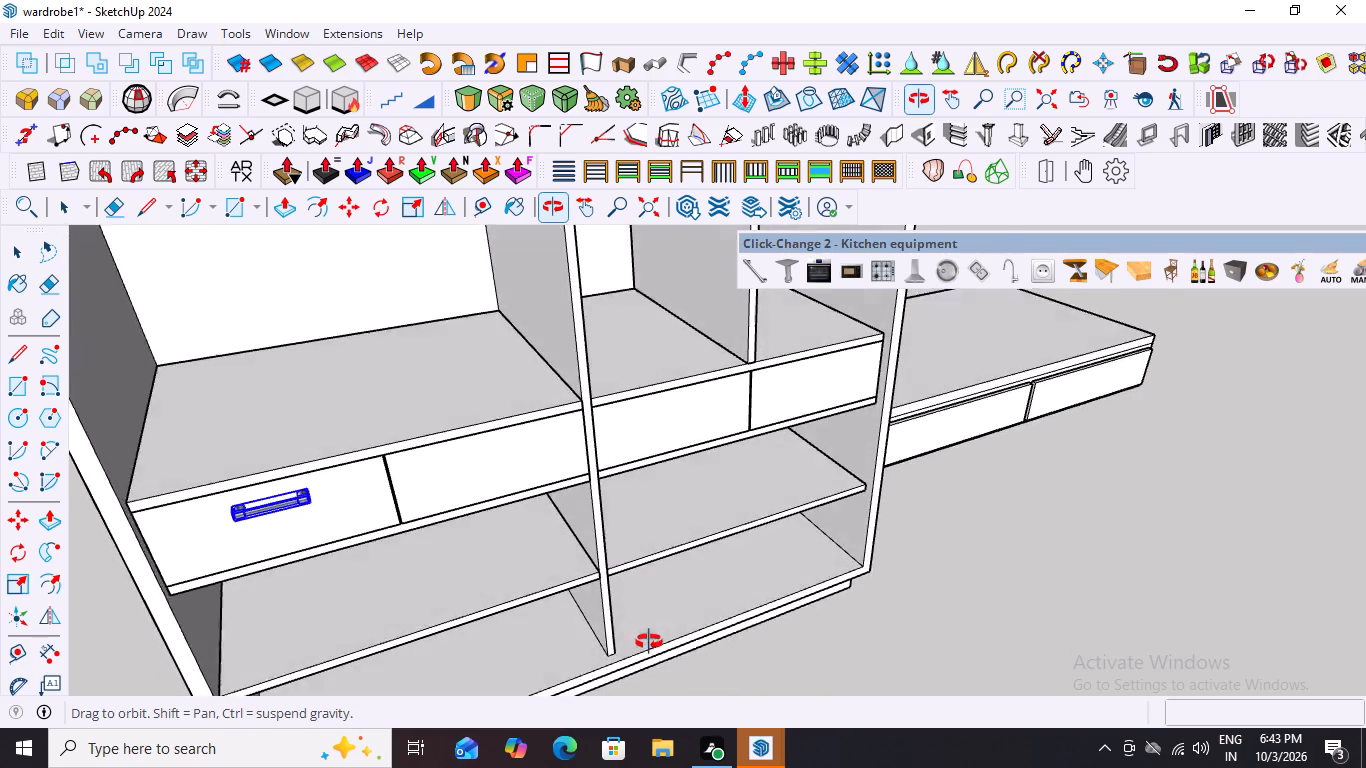
pyautogui.moveTo(649, 642); pyautogui.dragTo(549, 499, button='middle')
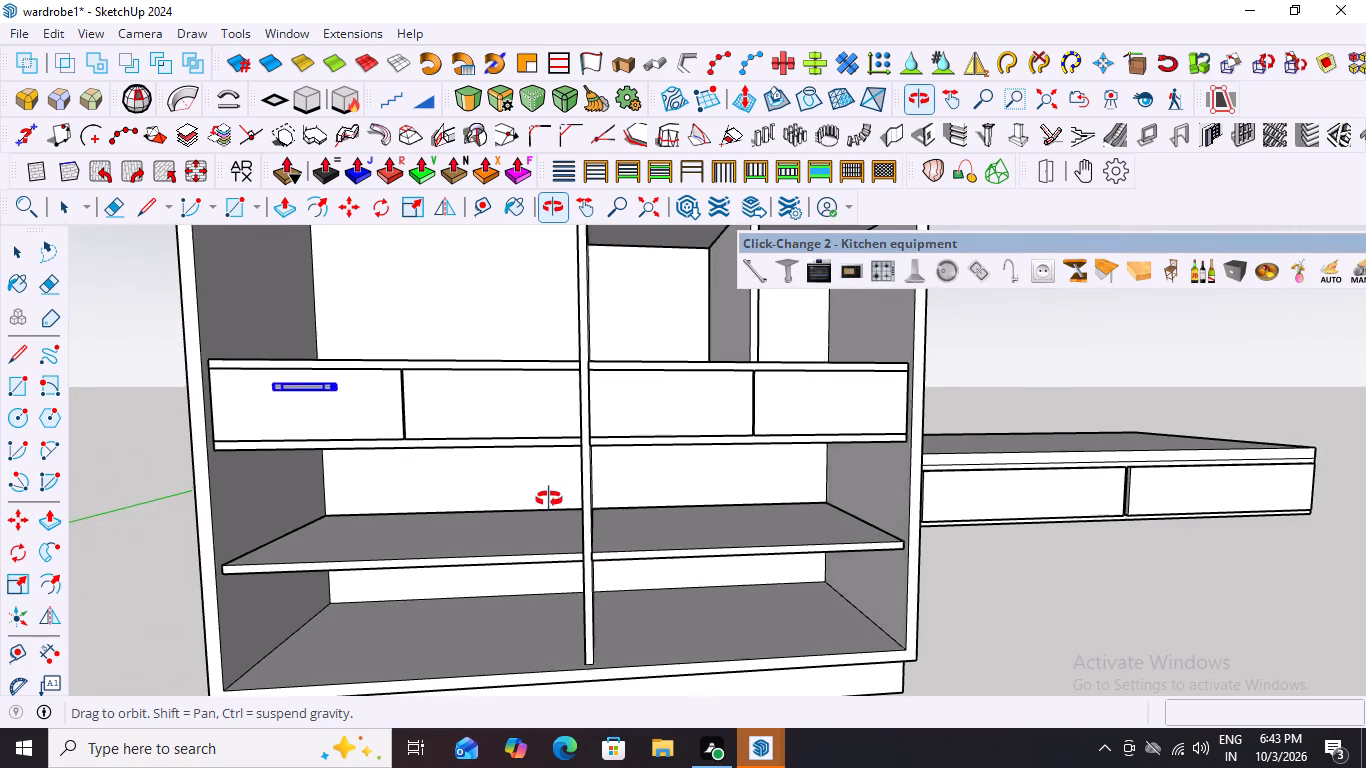
pyautogui.moveTo(549, 499); pyautogui.dragTo(556, 501, button='middle')
pyautogui.click(1088, 562)
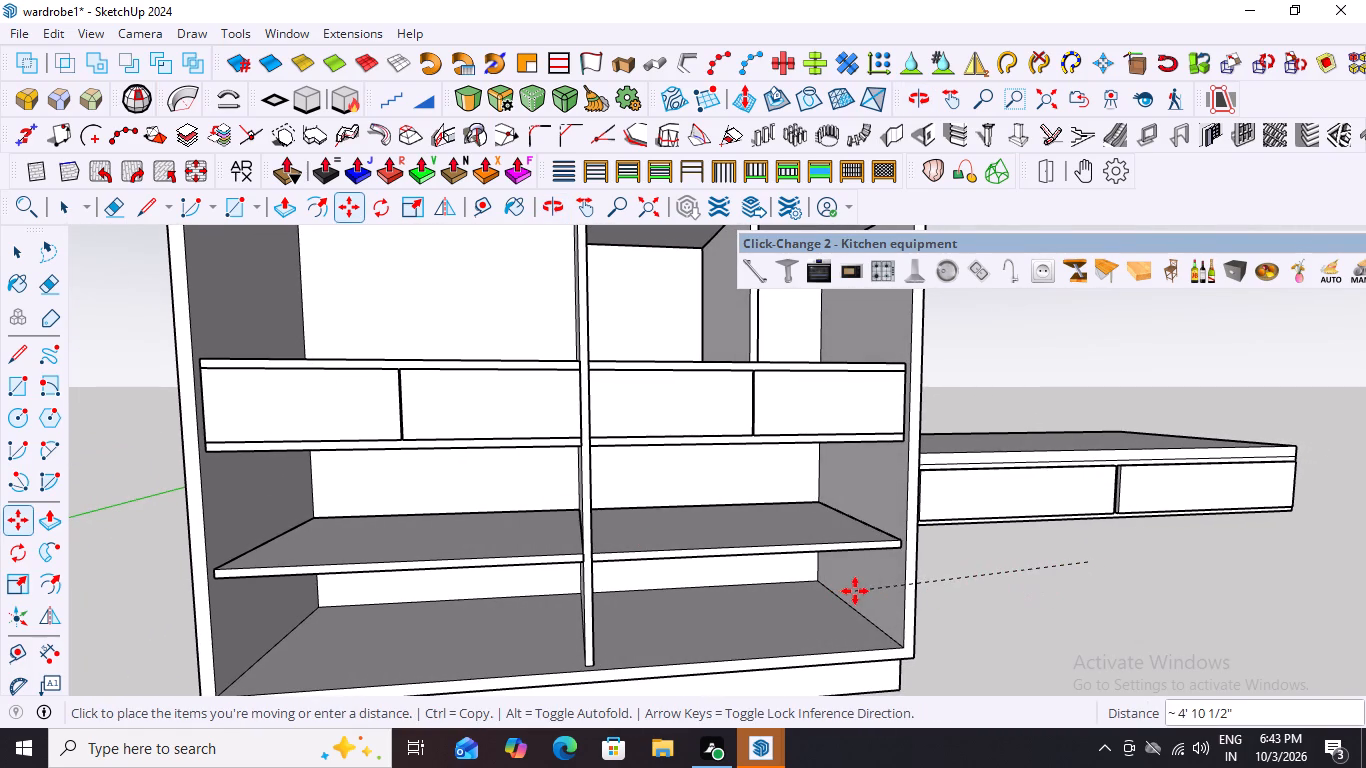
pyautogui.press('space')
pyautogui.press('space')
pyautogui.click(1078, 602)
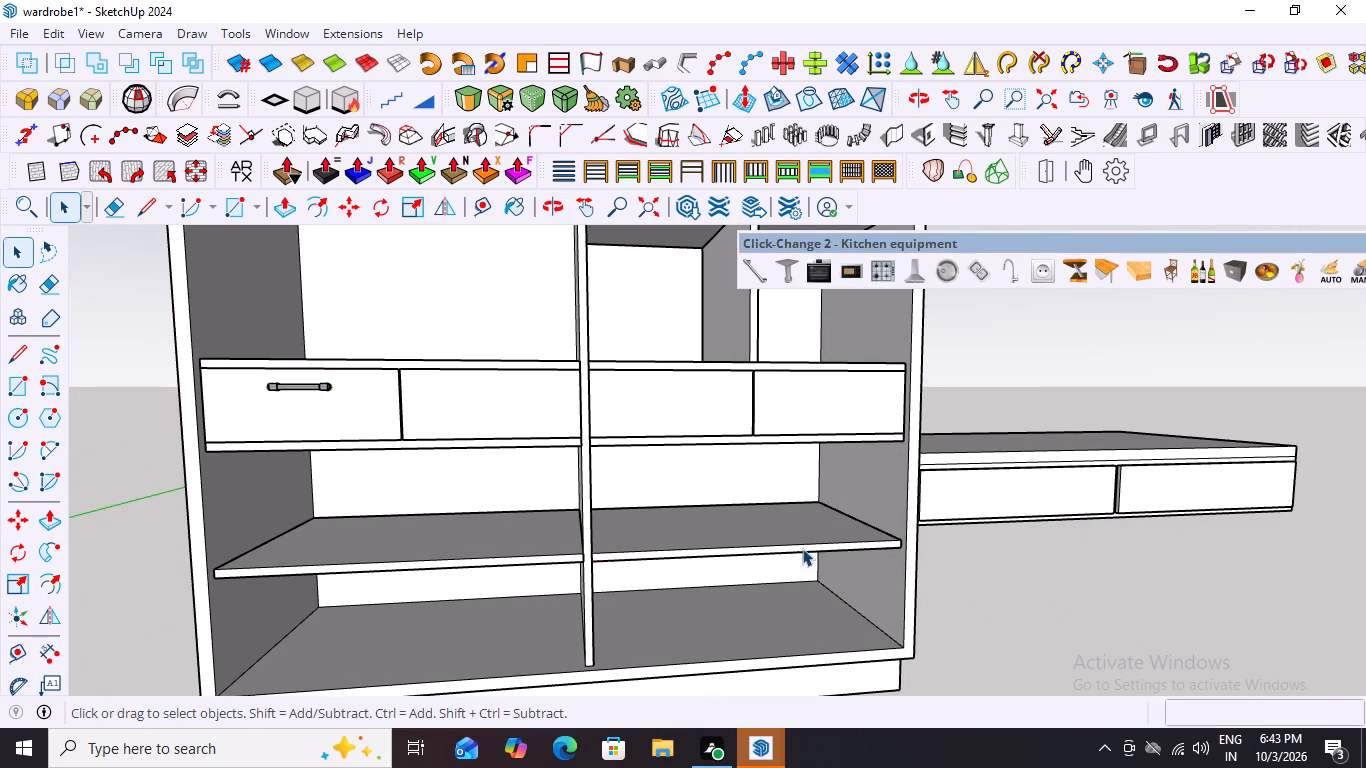
# Examine the handle's position on the leftmost drawer front from the front and from above.
pyautogui.scroll(-3, 860, 615)
pyautogui.moveTo(560, 453); pyautogui.dragTo(605, 531, button='middle')
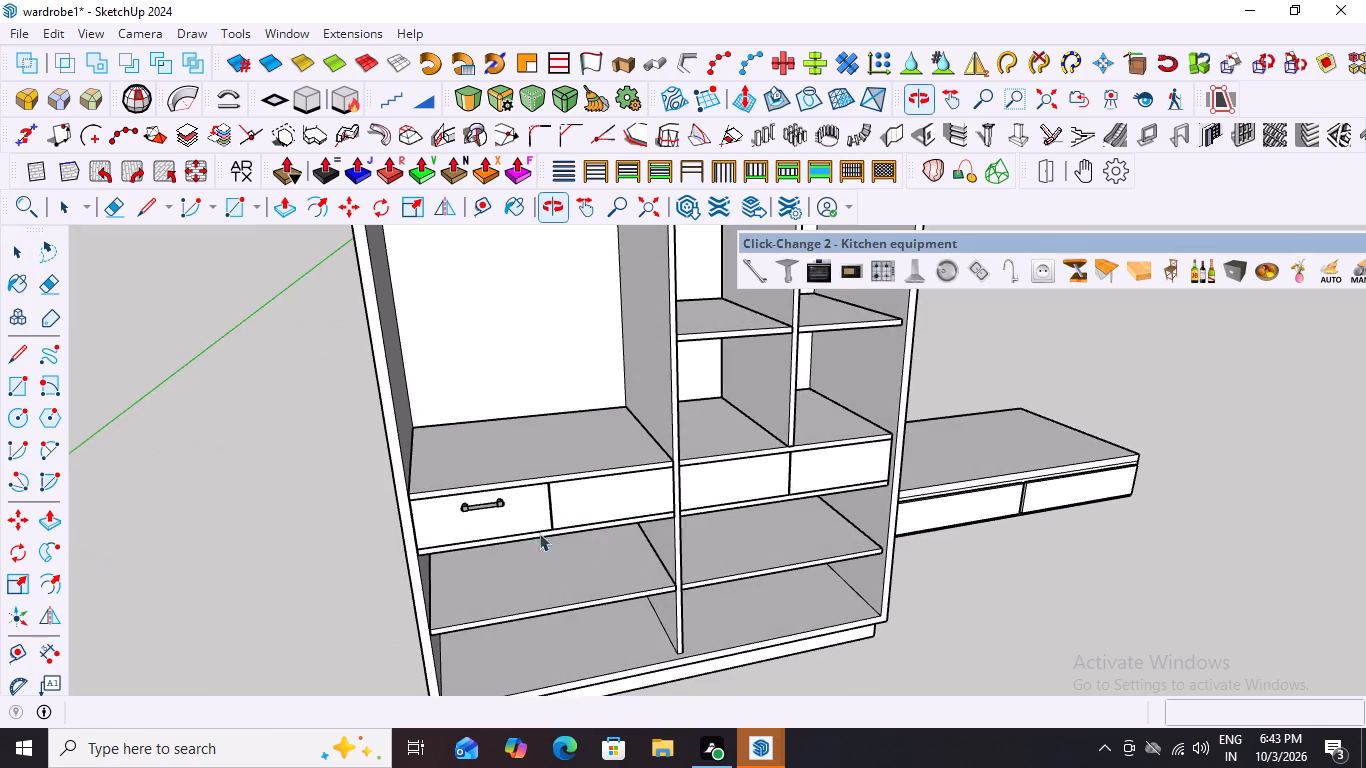
pyautogui.scroll(15, 452, 511)
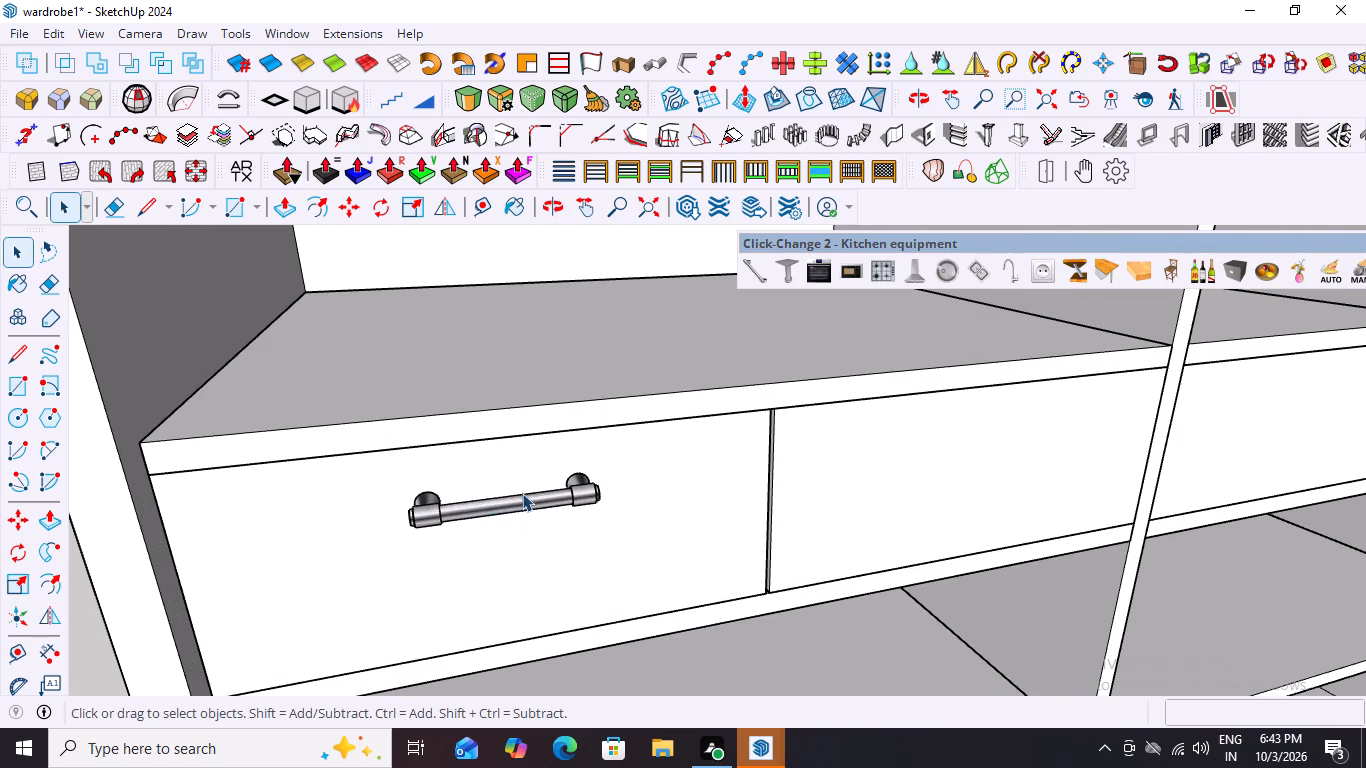
pyautogui.moveTo(496, 472); pyautogui.dragTo(419, 401, button='middle')
pyautogui.scroll(-12, 416, 410)
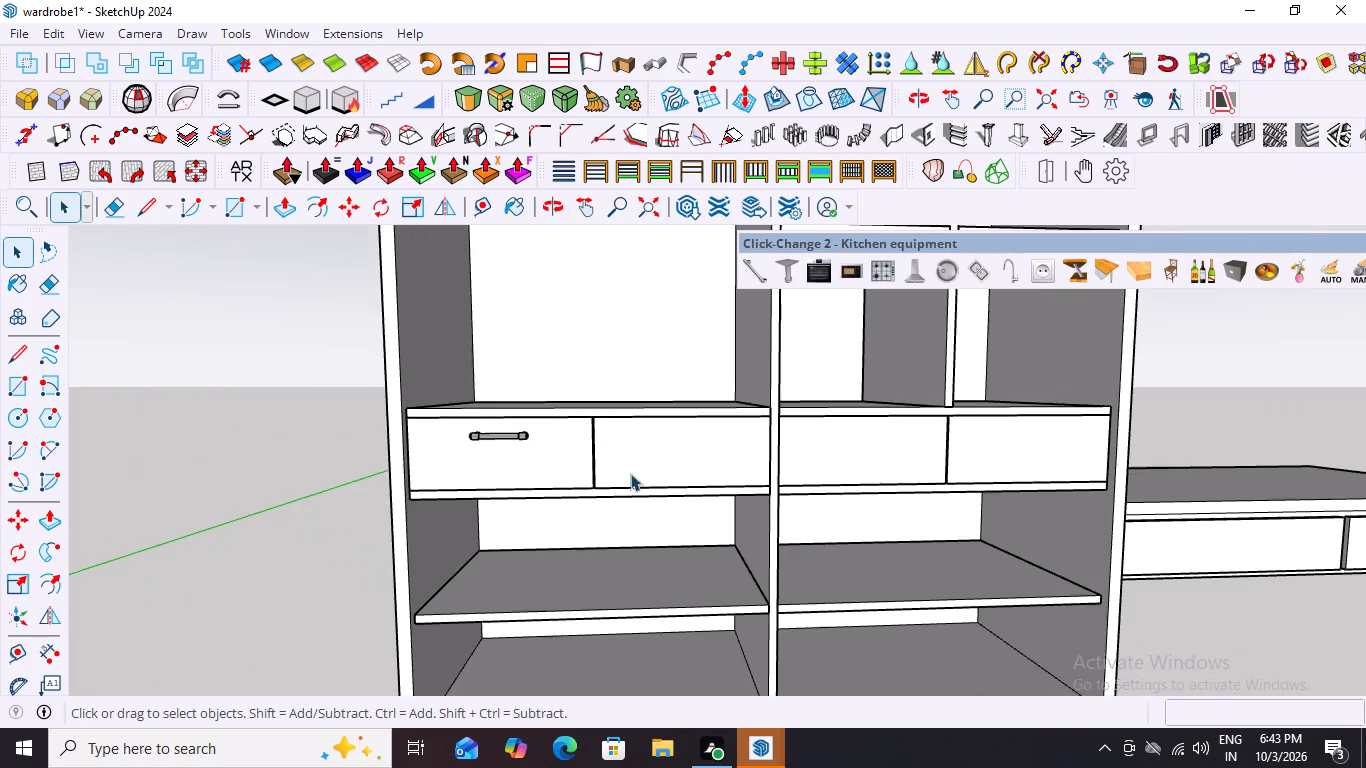
pyautogui.scroll(-3, 630, 473)
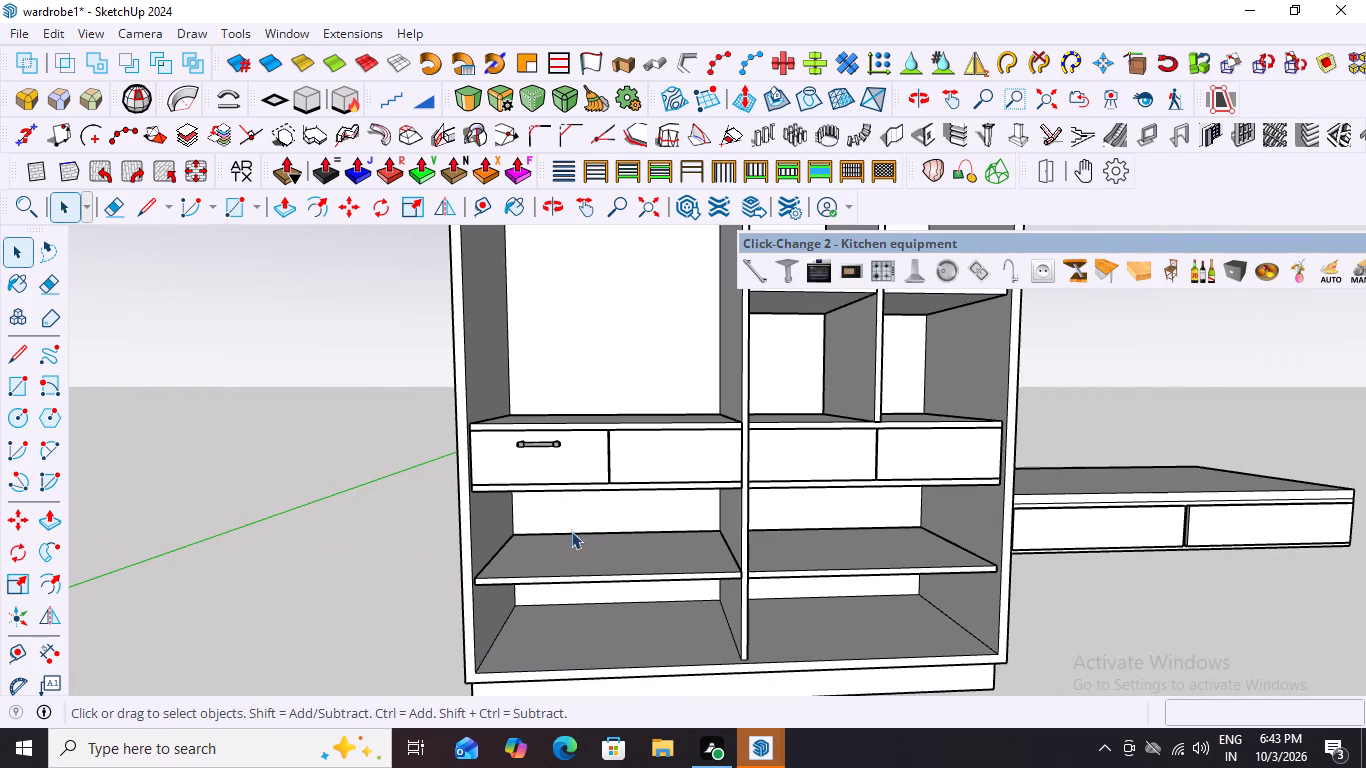
pyautogui.scroll(9, 537, 418)
pyautogui.moveTo(527, 442); pyautogui.dragTo(607, 494, button='middle')
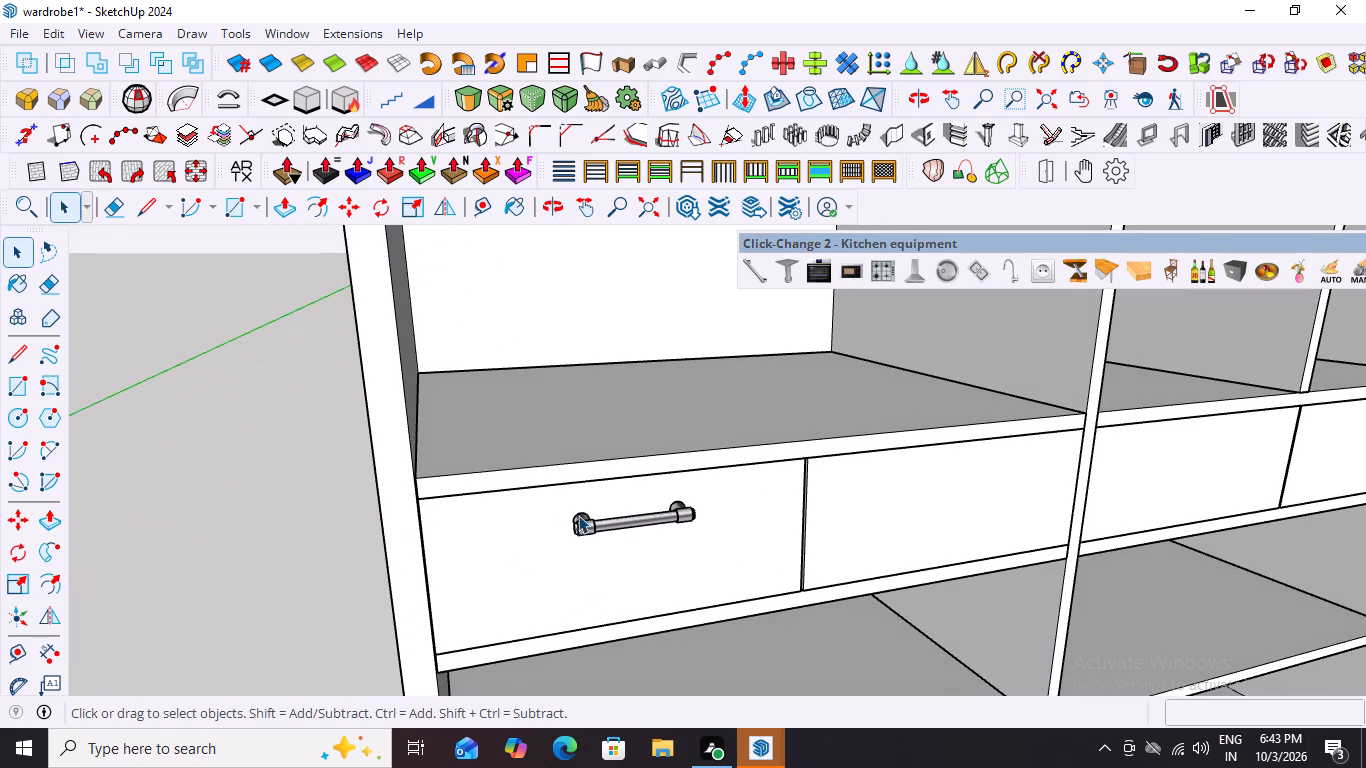
# Move the bar handle straight up about 1/2" on the leftmost drawer front and deselect it.
pyautogui.click(584, 530)
pyautogui.moveTo(532, 558); pyautogui.dragTo(684, 579, button='middle')
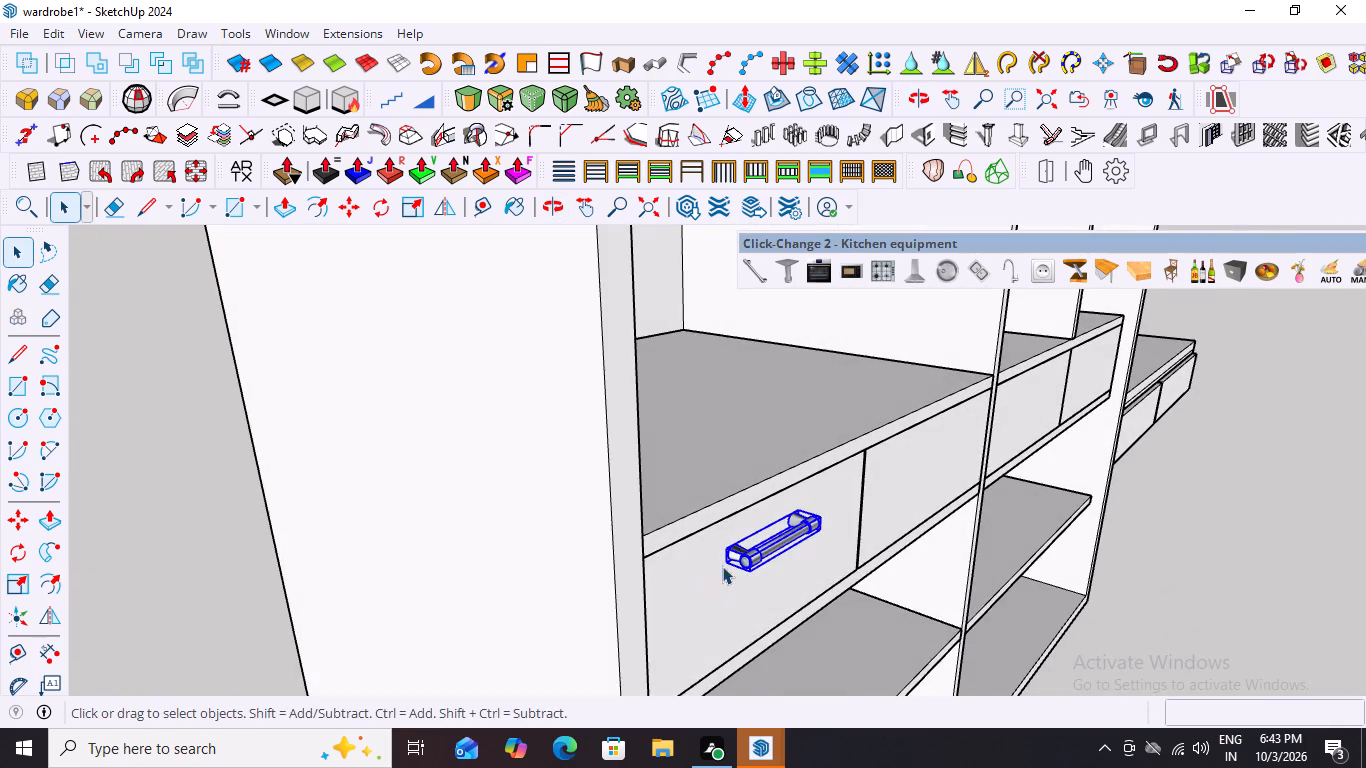
pyautogui.scroll(11, 722, 551)
pyautogui.press('m')
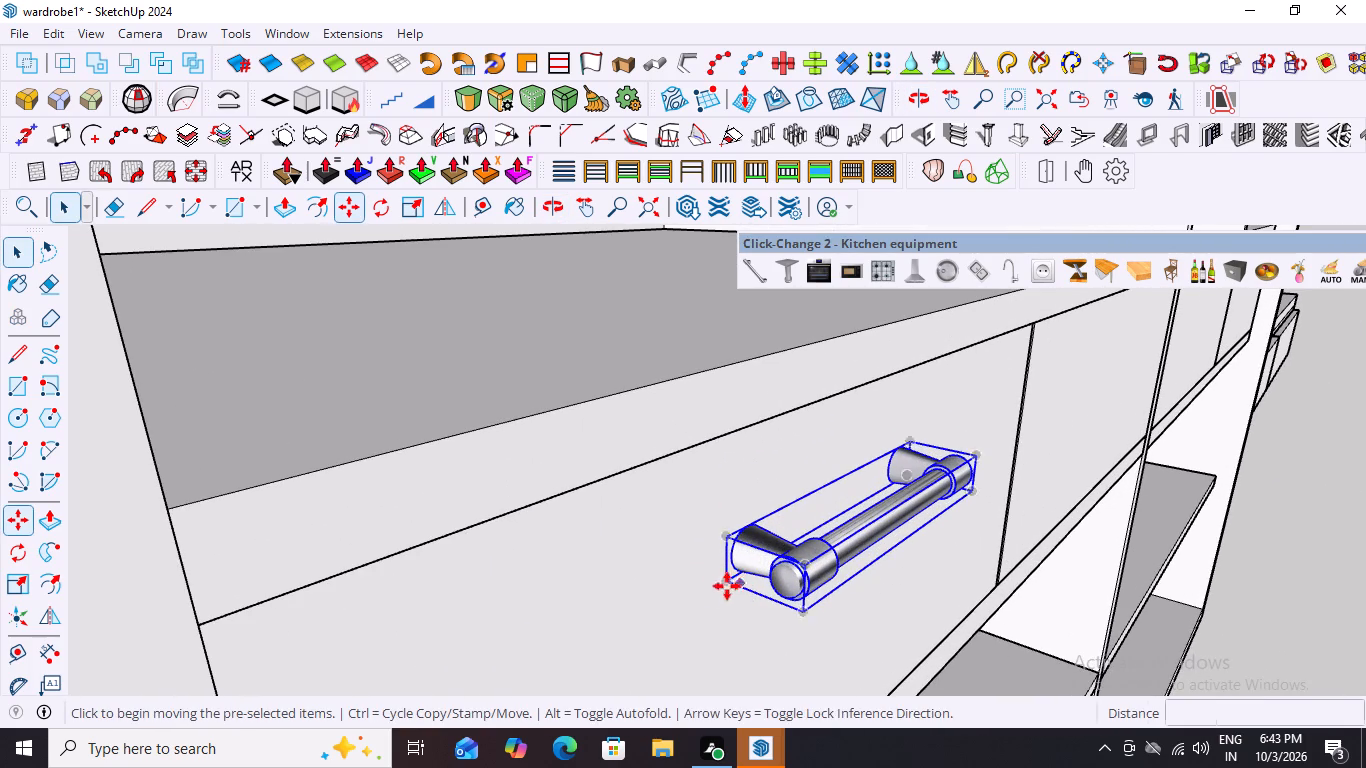
pyautogui.click(731, 582)
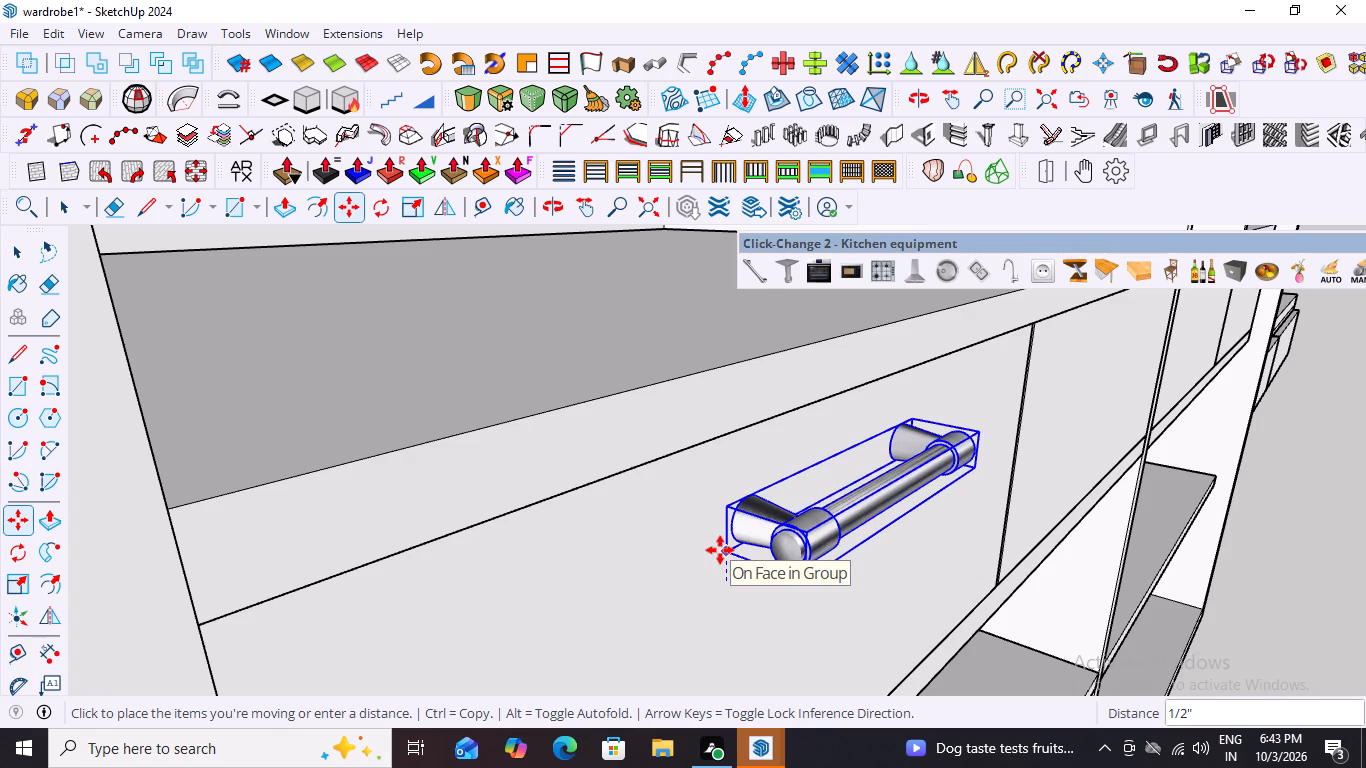
pyautogui.click(720, 550)
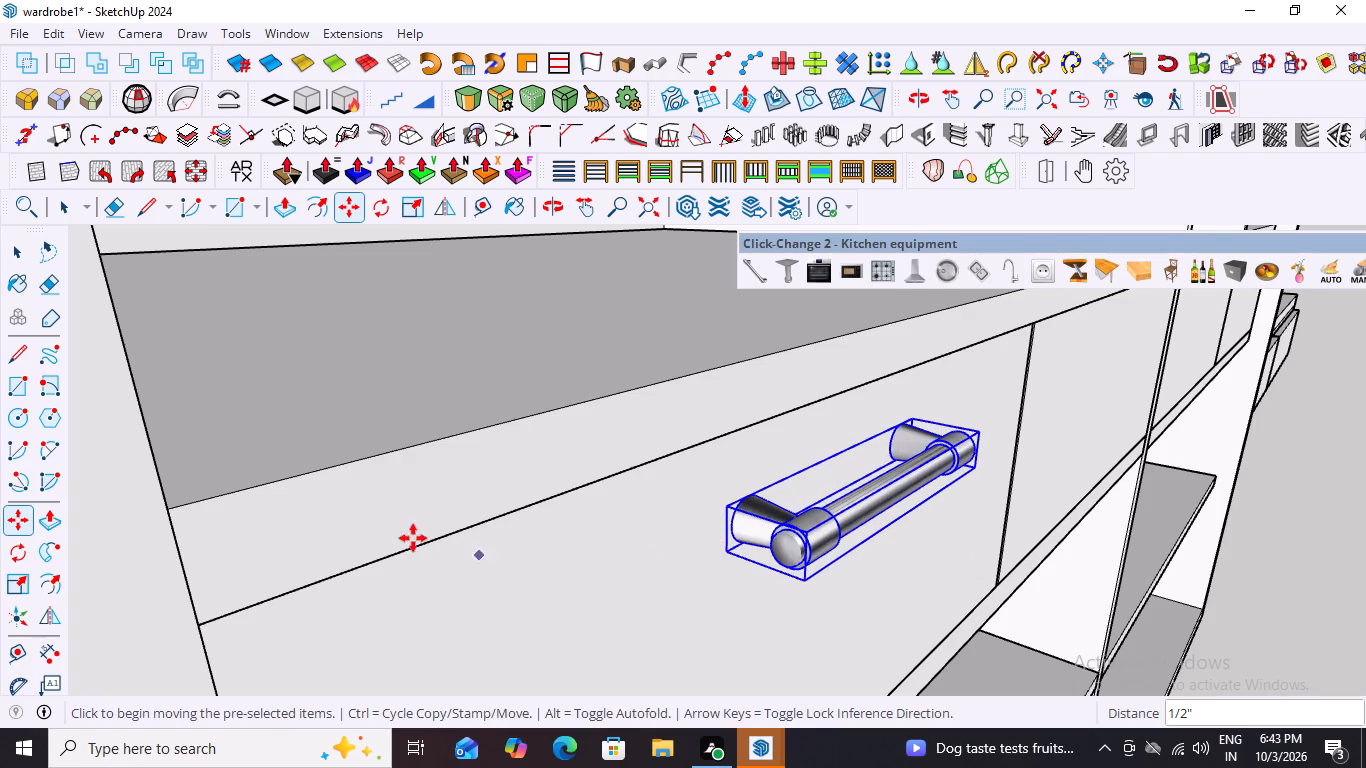
pyautogui.scroll(-19, 411, 538)
pyautogui.press('space')
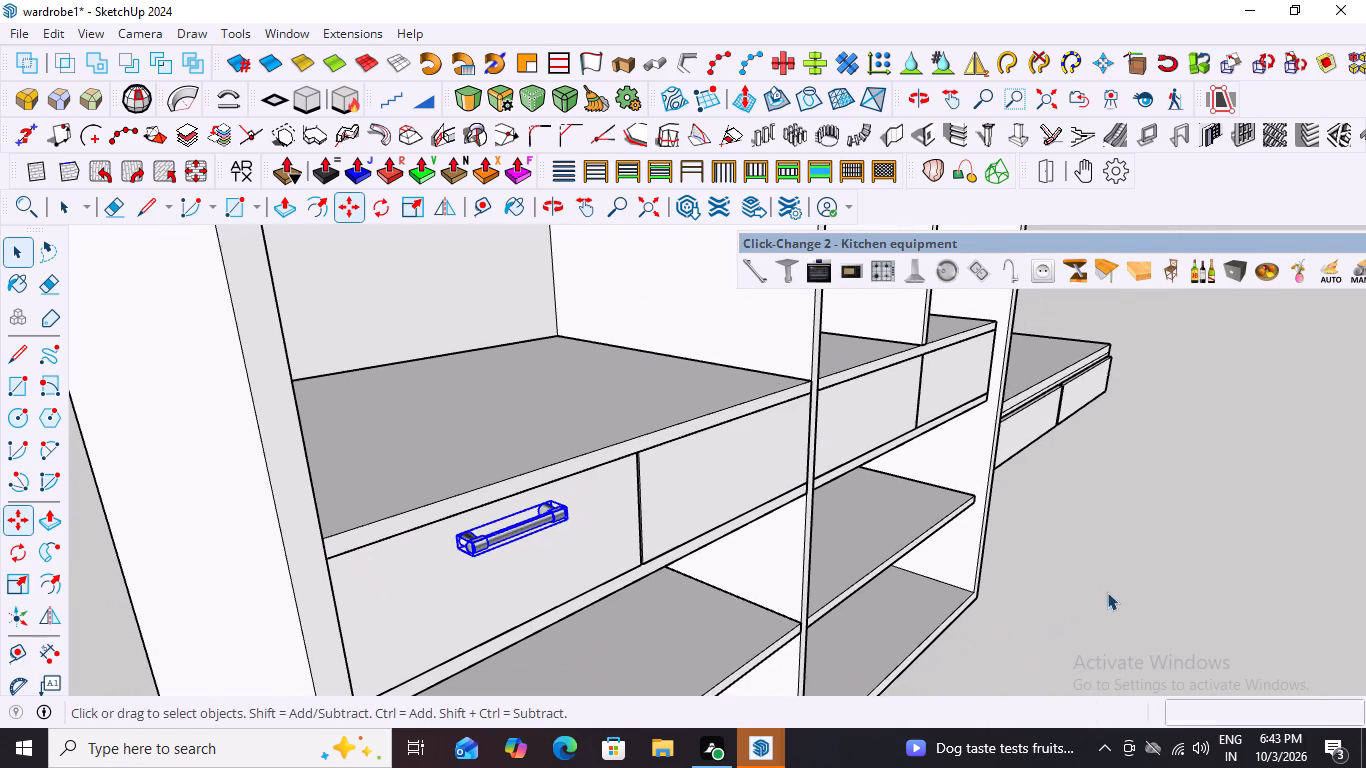
pyautogui.click(1107, 583)
# Copy the bar handle about 1' 8 1/2" horizontally onto the adjacent drawer front, second from the wardrobe's left side.
pyautogui.scroll(-5, 832, 564)
pyautogui.scroll(-1, 611, 525)
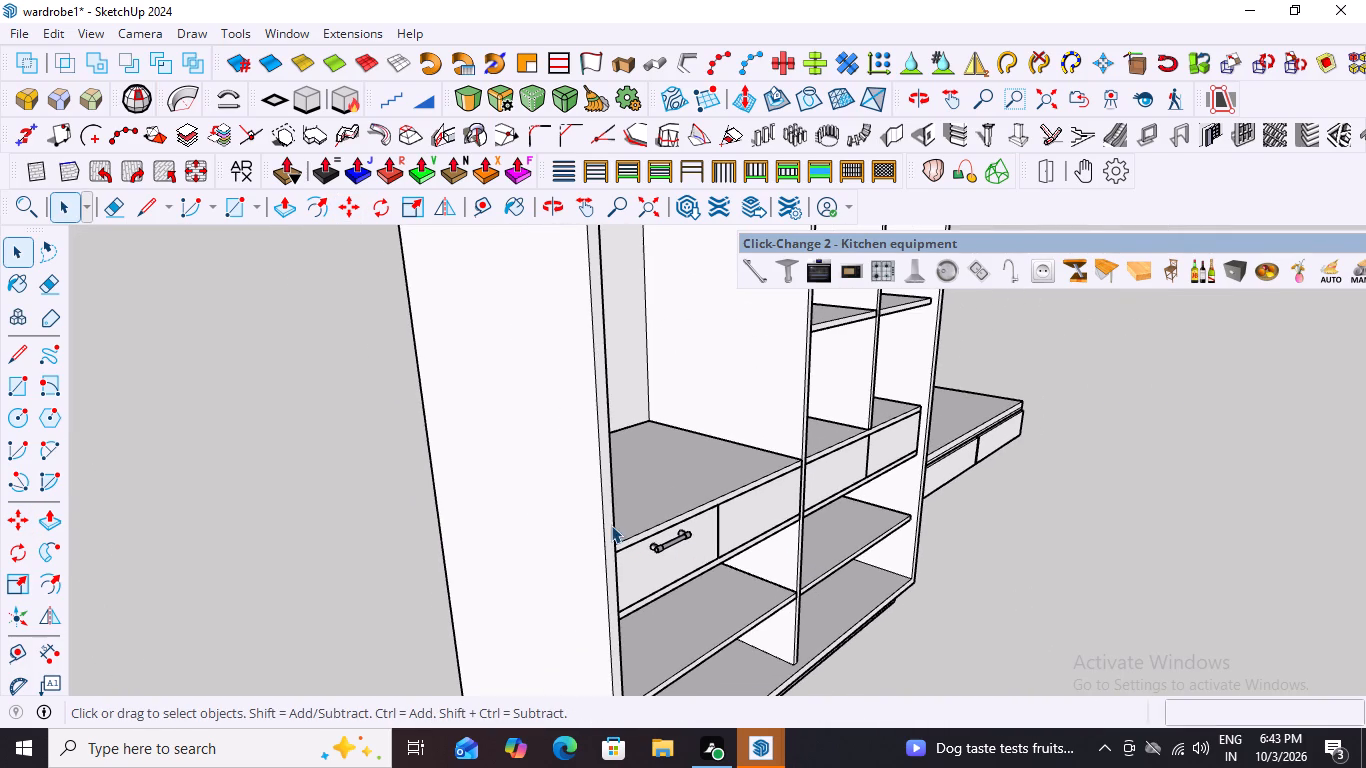
pyautogui.scroll(-5, 464, 472)
pyautogui.scroll(-3, 574, 528)
pyautogui.moveTo(865, 495); pyautogui.dragTo(652, 496, button='middle')
pyautogui.scroll(2, 539, 509)
pyautogui.scroll(20, 584, 440)
pyautogui.scroll(3, 555, 494)
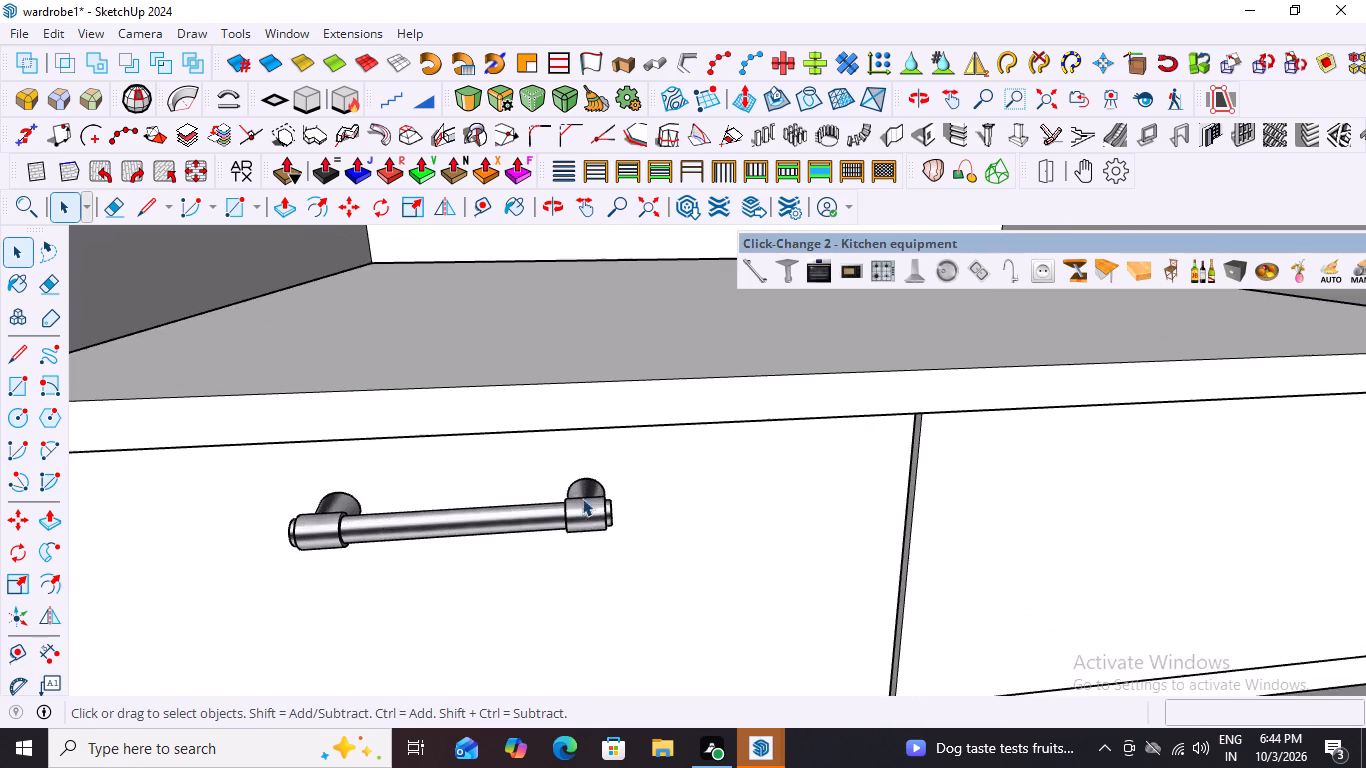
pyautogui.moveTo(603, 512); pyautogui.dragTo(560, 526, button='middle')
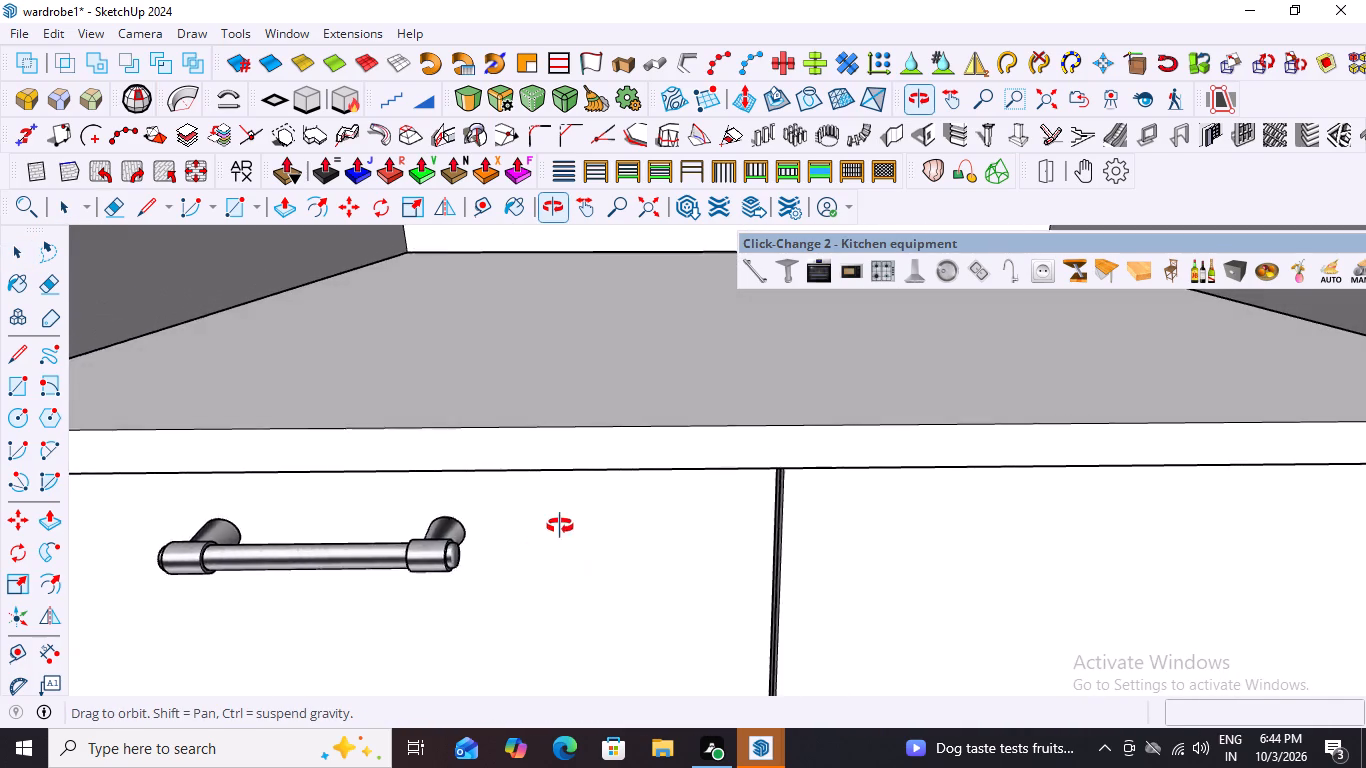
pyautogui.moveTo(560, 526); pyautogui.dragTo(495, 510, button='middle')
pyautogui.click(245, 462)
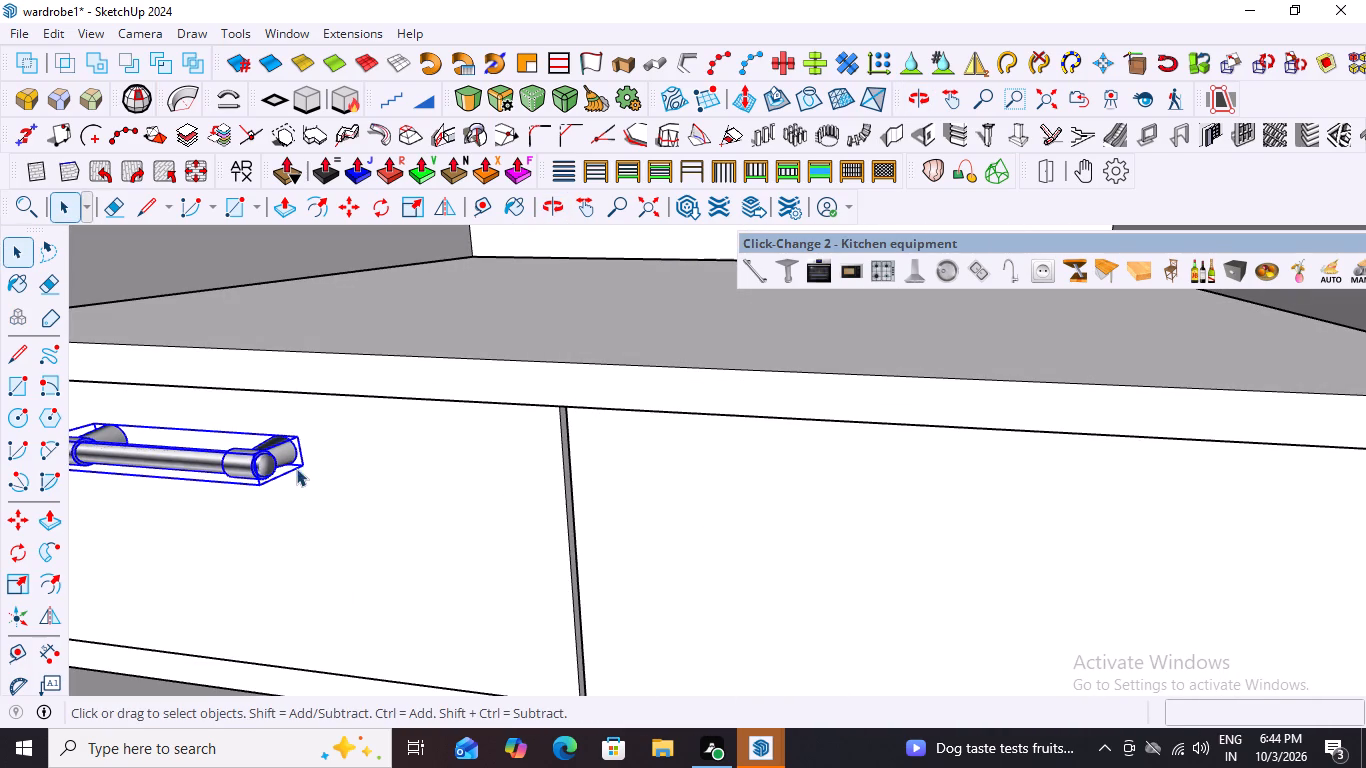
pyautogui.press('m')
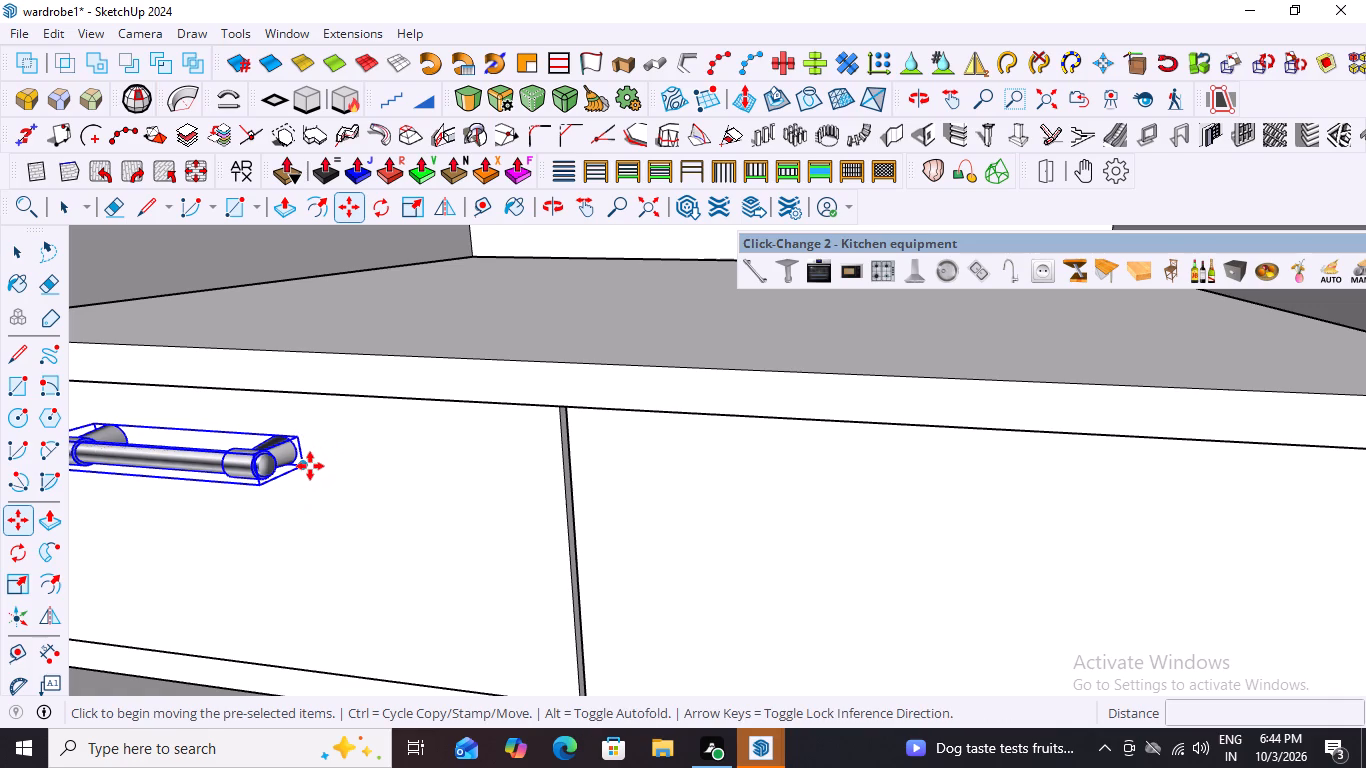
pyautogui.click(304, 468)
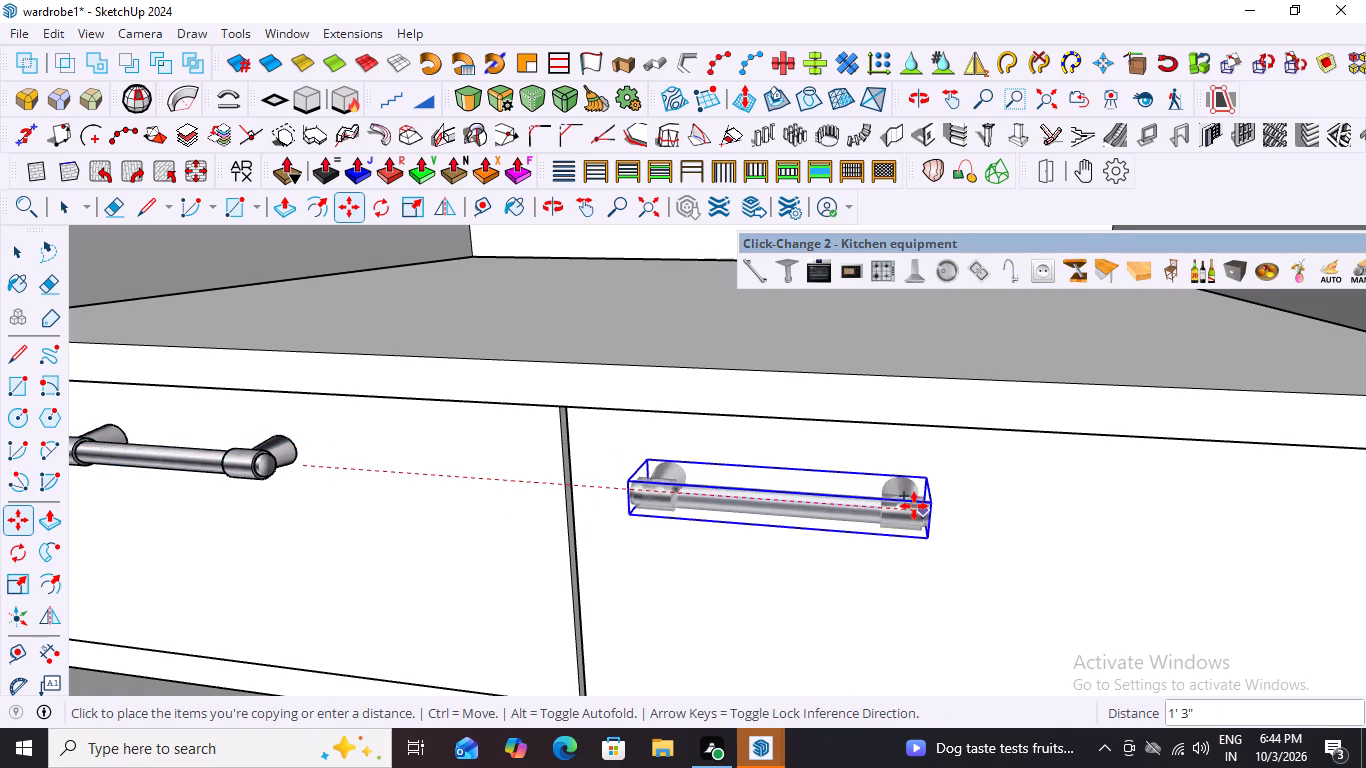
pyautogui.scroll(-9, 919, 506)
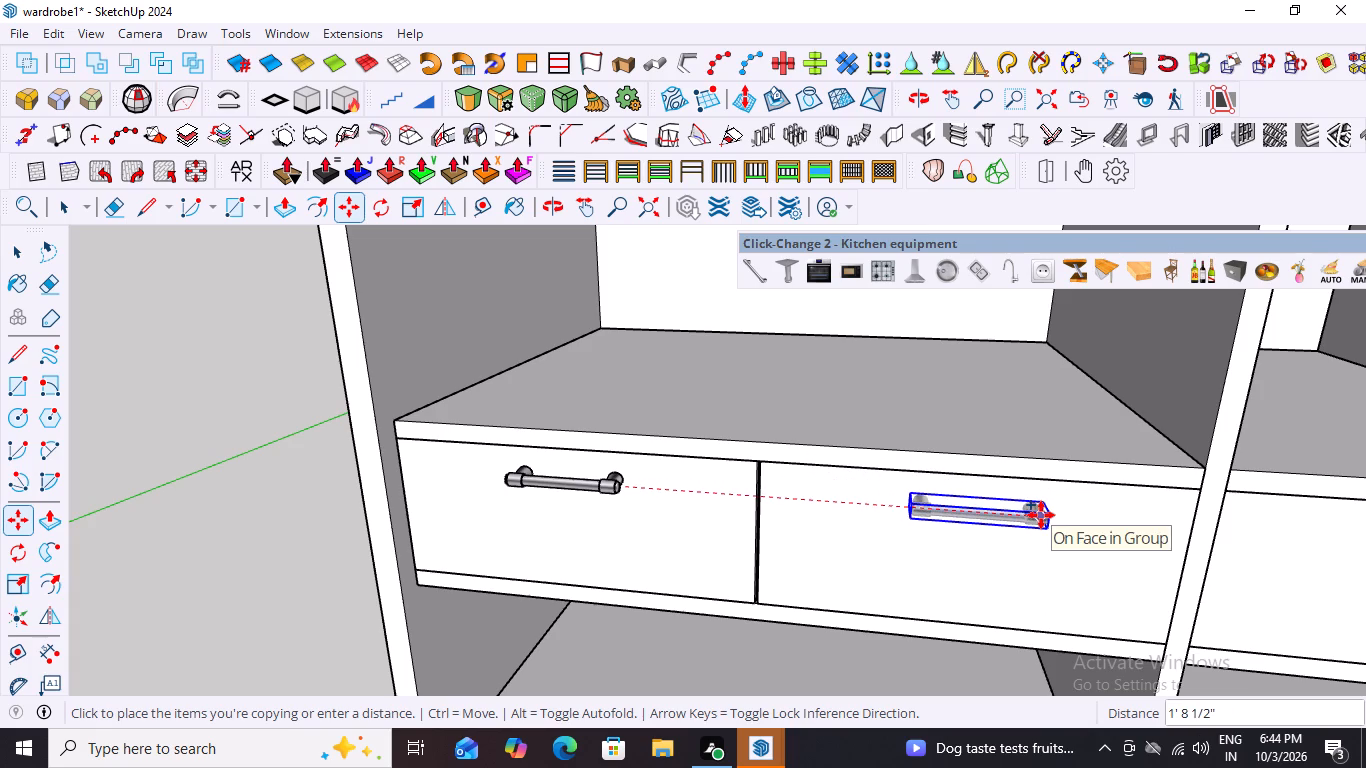
pyautogui.click(1041, 515)
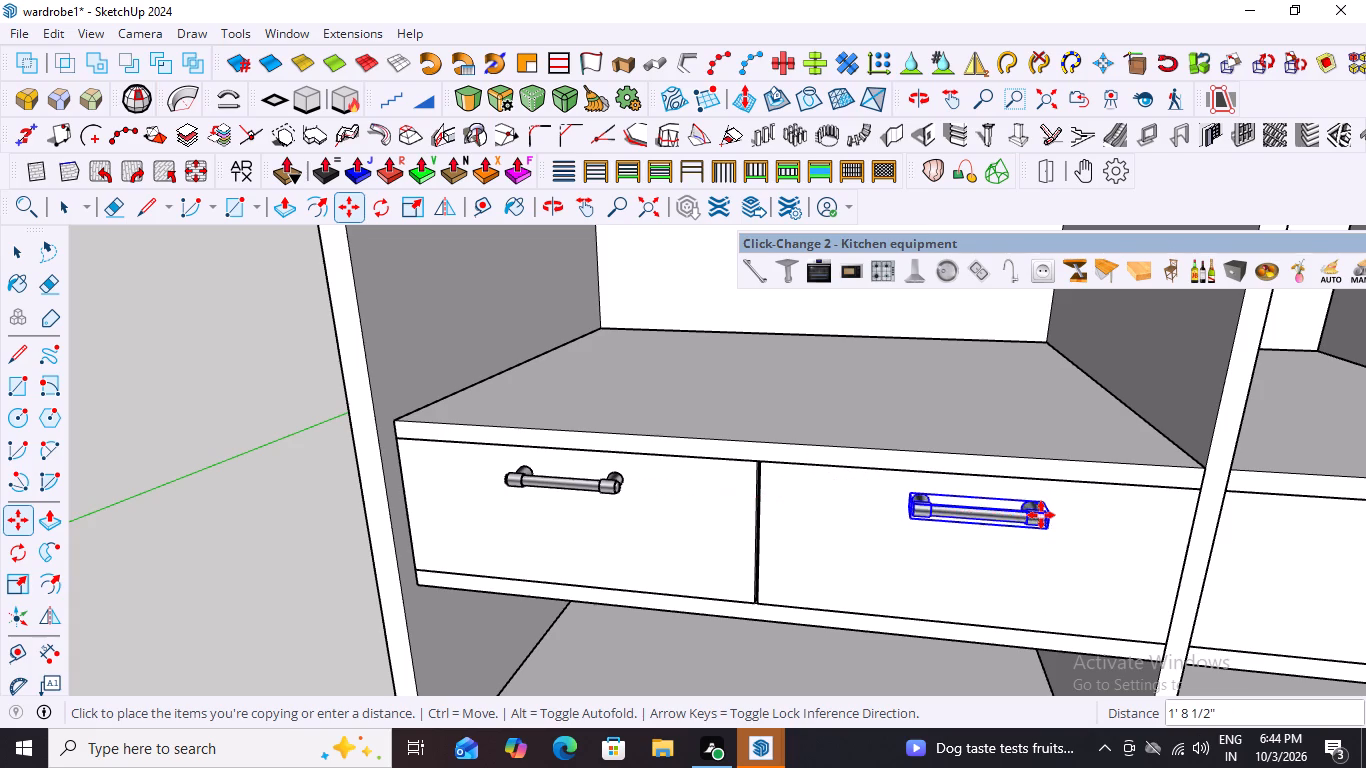
pyautogui.press('space')
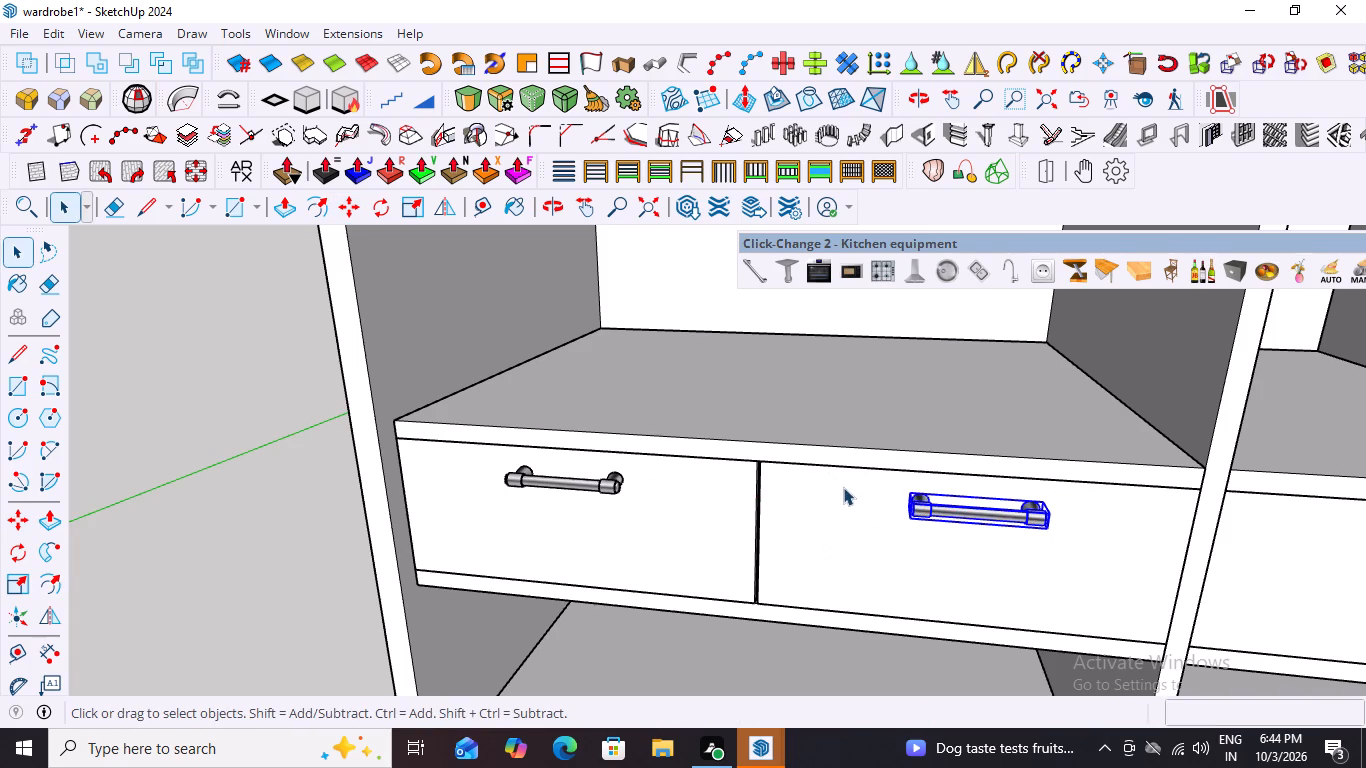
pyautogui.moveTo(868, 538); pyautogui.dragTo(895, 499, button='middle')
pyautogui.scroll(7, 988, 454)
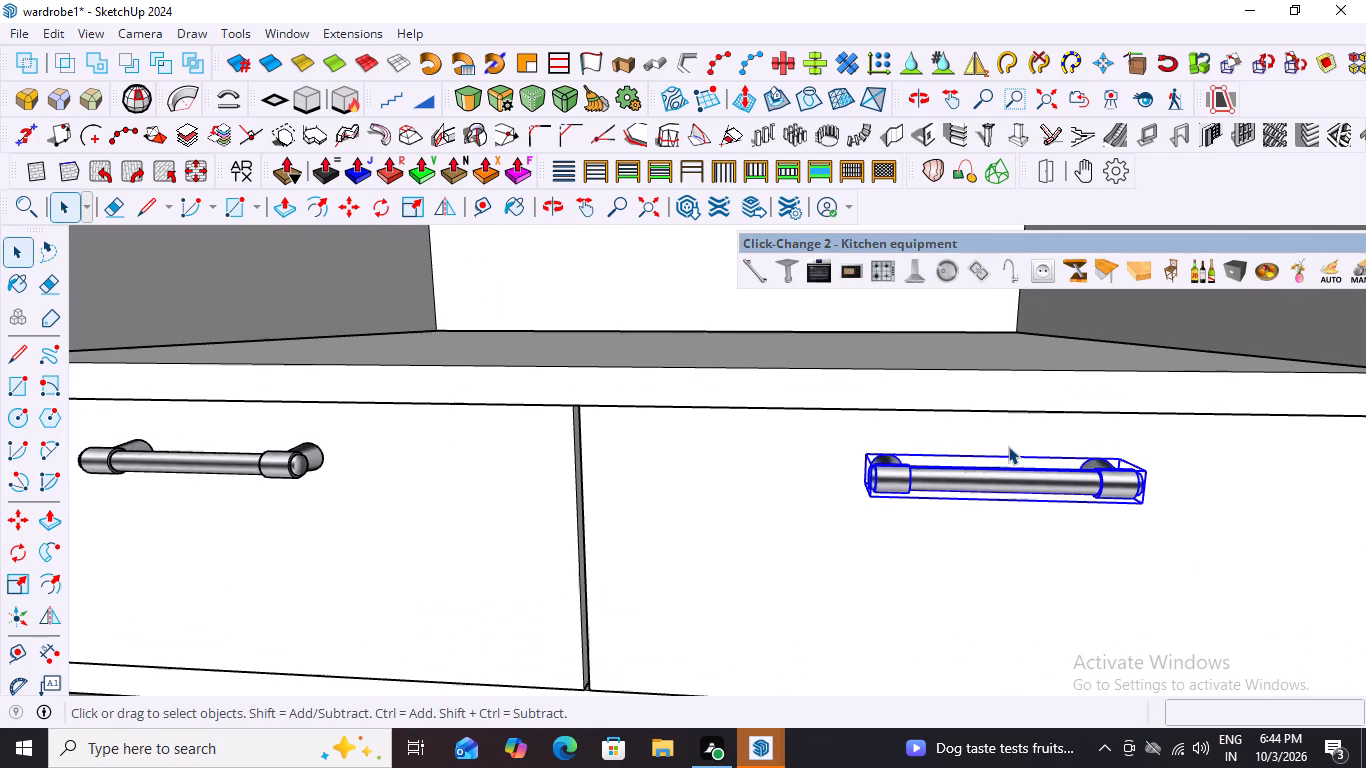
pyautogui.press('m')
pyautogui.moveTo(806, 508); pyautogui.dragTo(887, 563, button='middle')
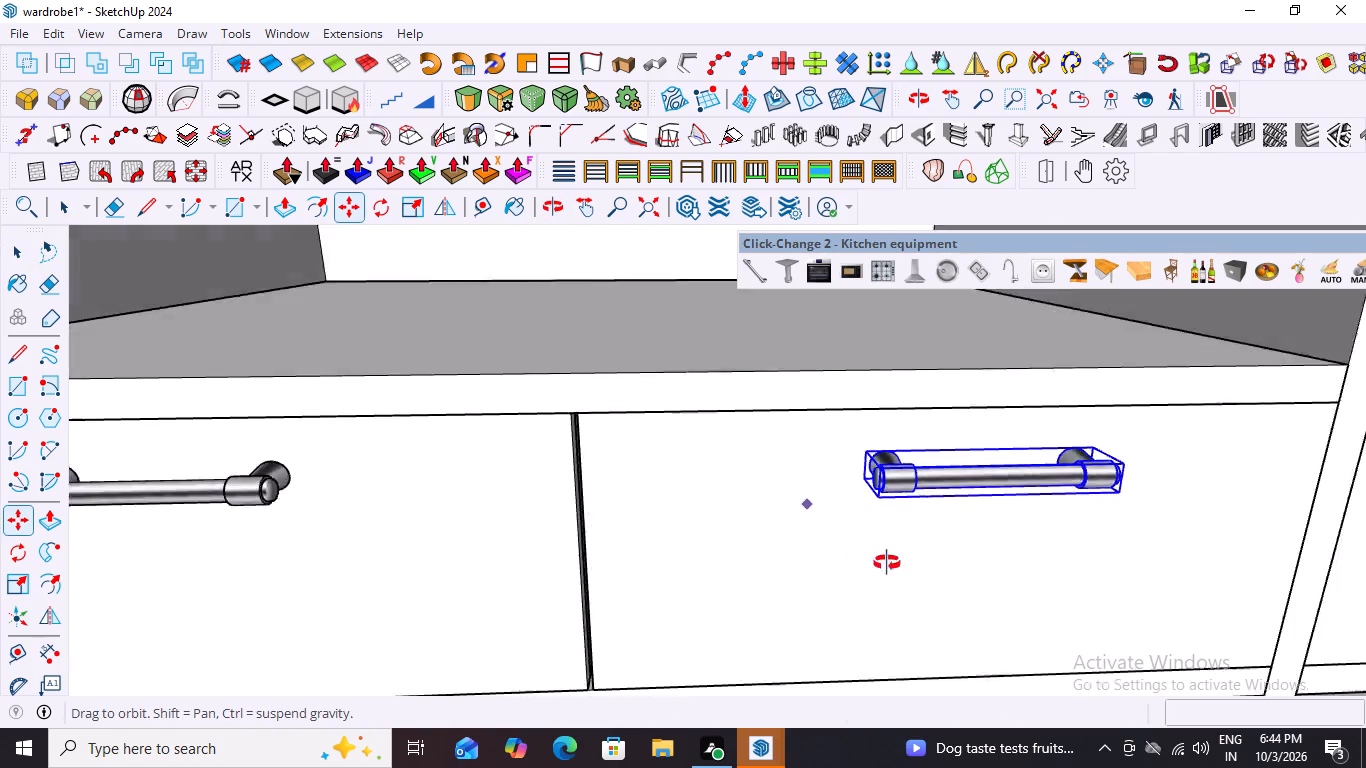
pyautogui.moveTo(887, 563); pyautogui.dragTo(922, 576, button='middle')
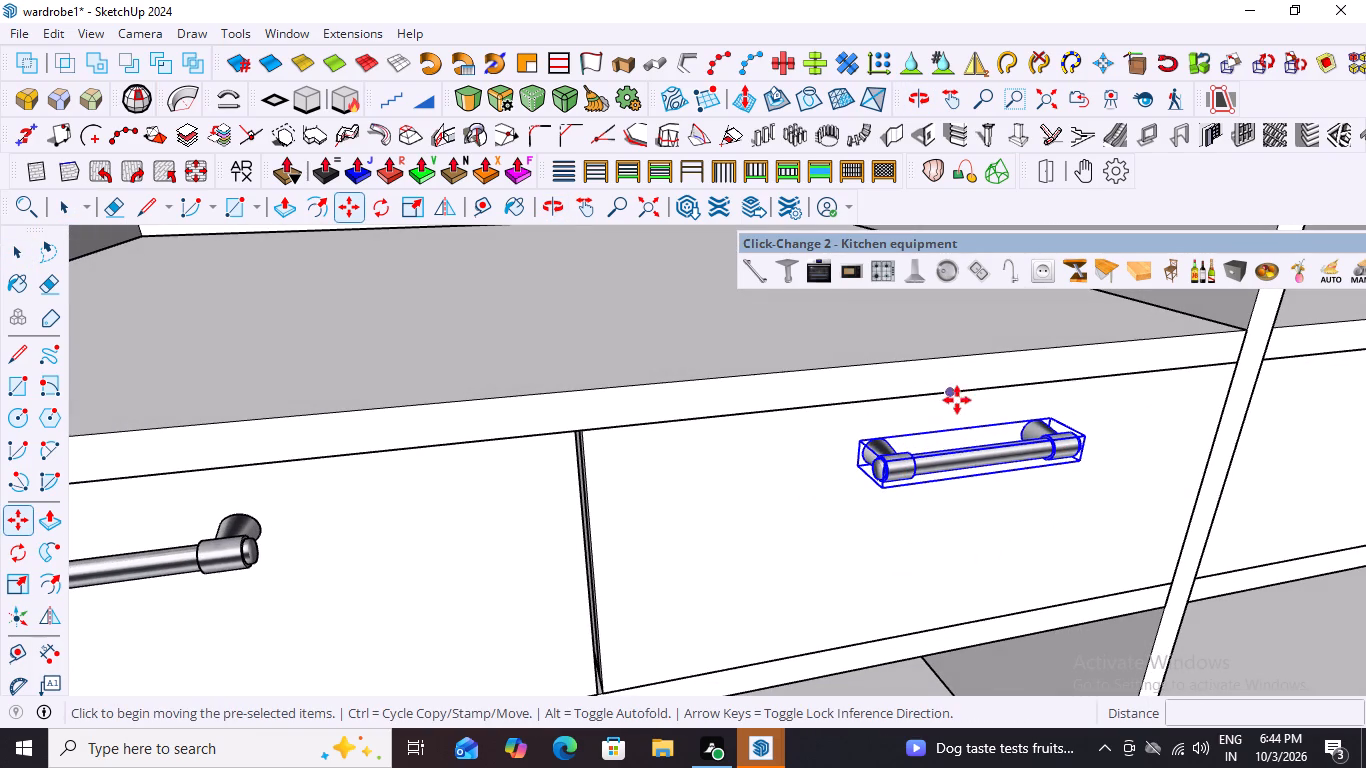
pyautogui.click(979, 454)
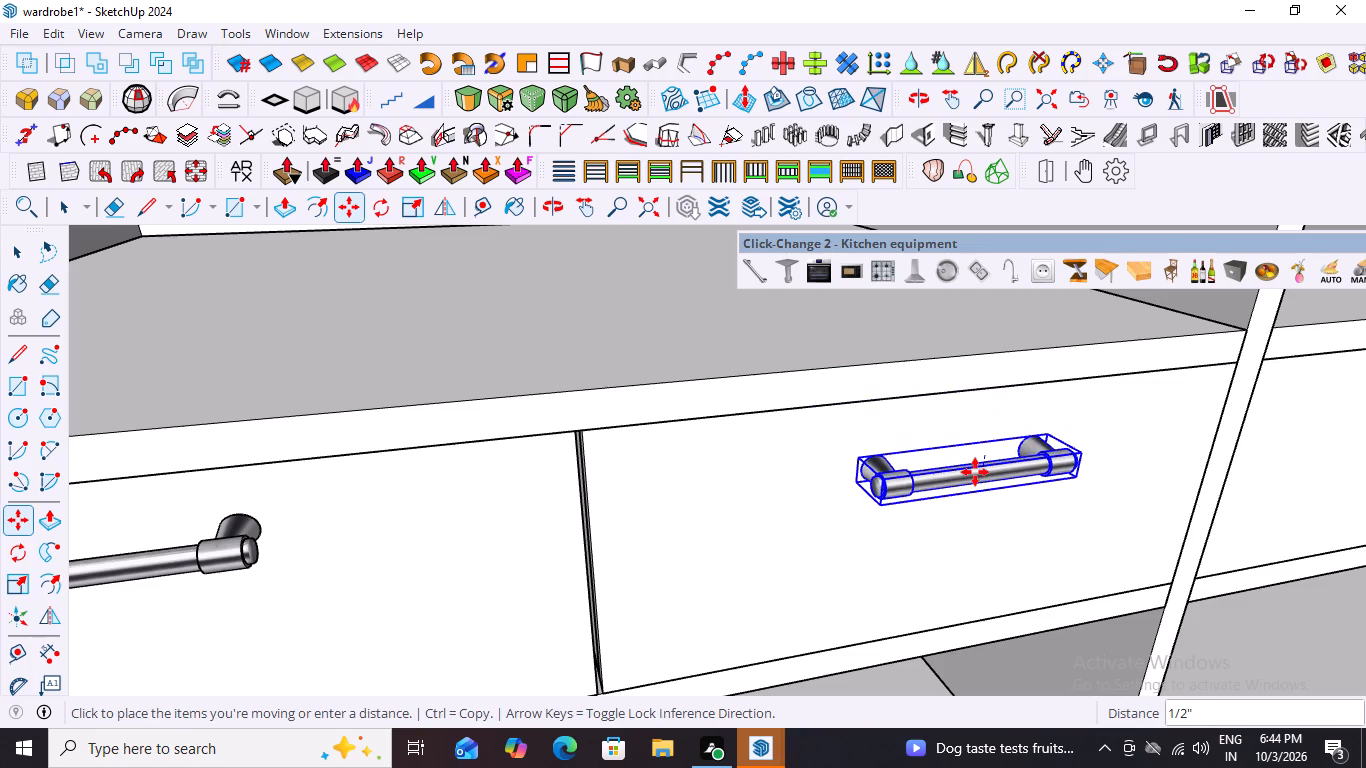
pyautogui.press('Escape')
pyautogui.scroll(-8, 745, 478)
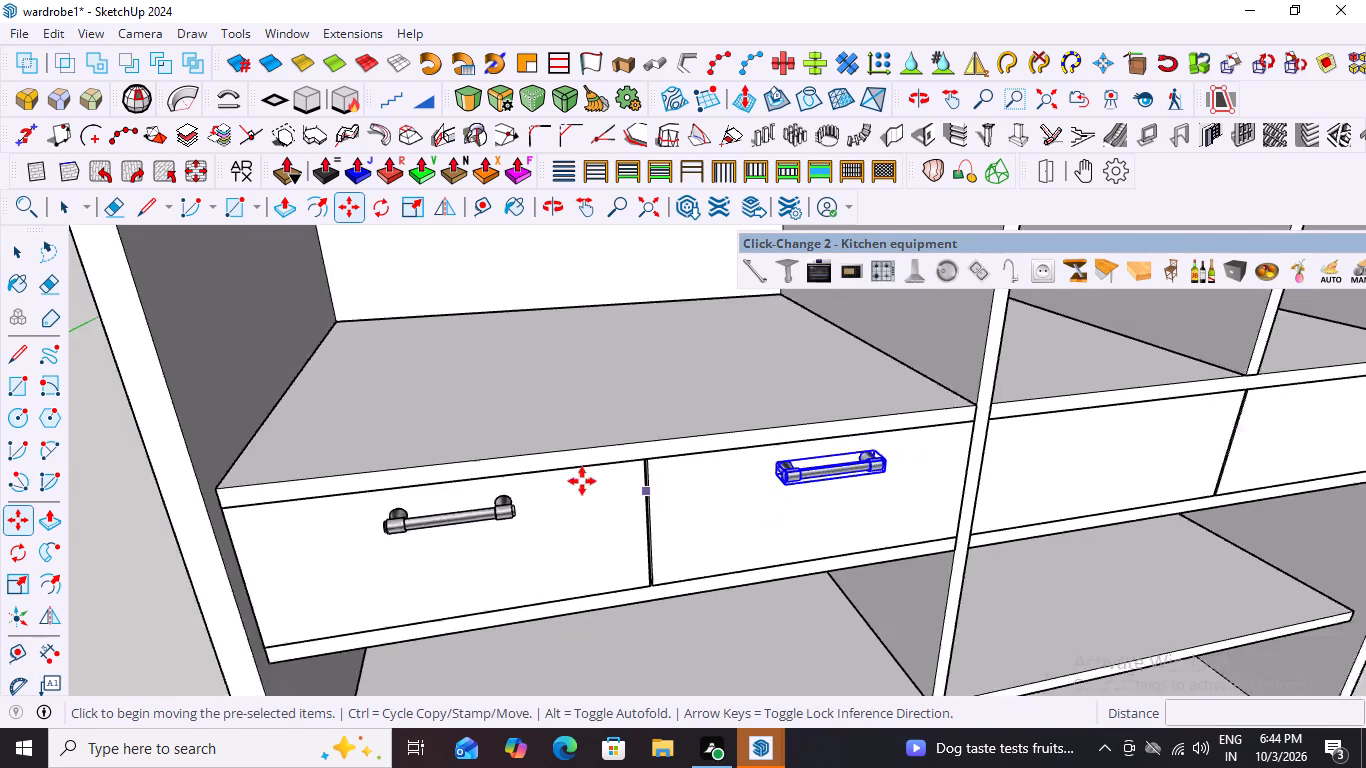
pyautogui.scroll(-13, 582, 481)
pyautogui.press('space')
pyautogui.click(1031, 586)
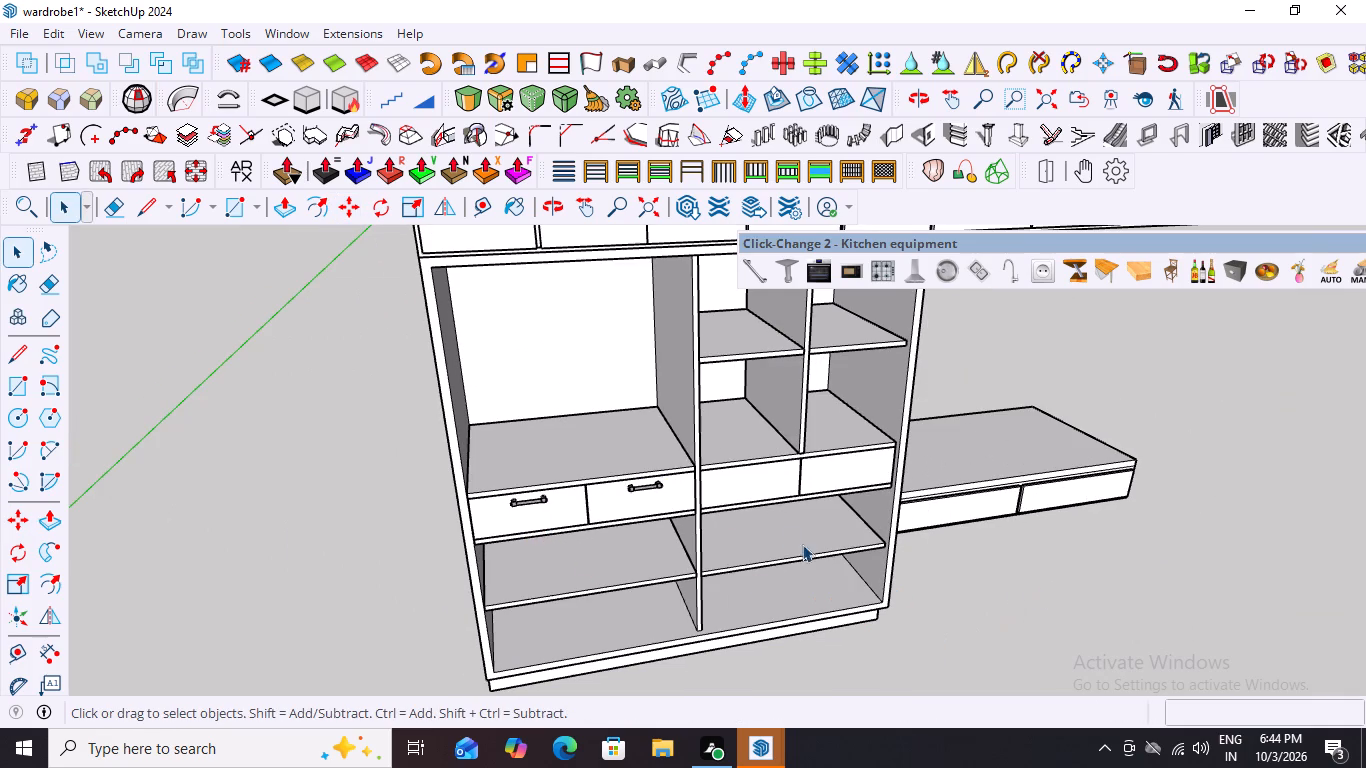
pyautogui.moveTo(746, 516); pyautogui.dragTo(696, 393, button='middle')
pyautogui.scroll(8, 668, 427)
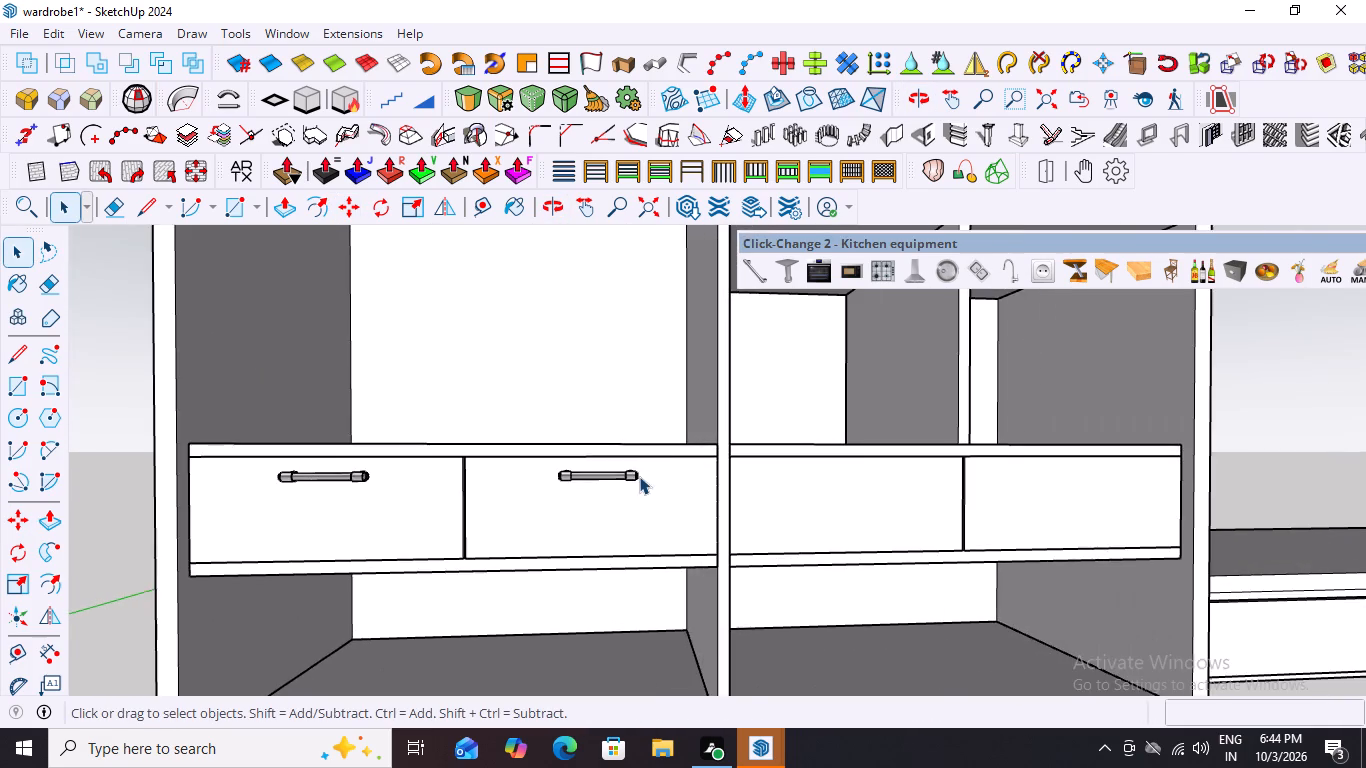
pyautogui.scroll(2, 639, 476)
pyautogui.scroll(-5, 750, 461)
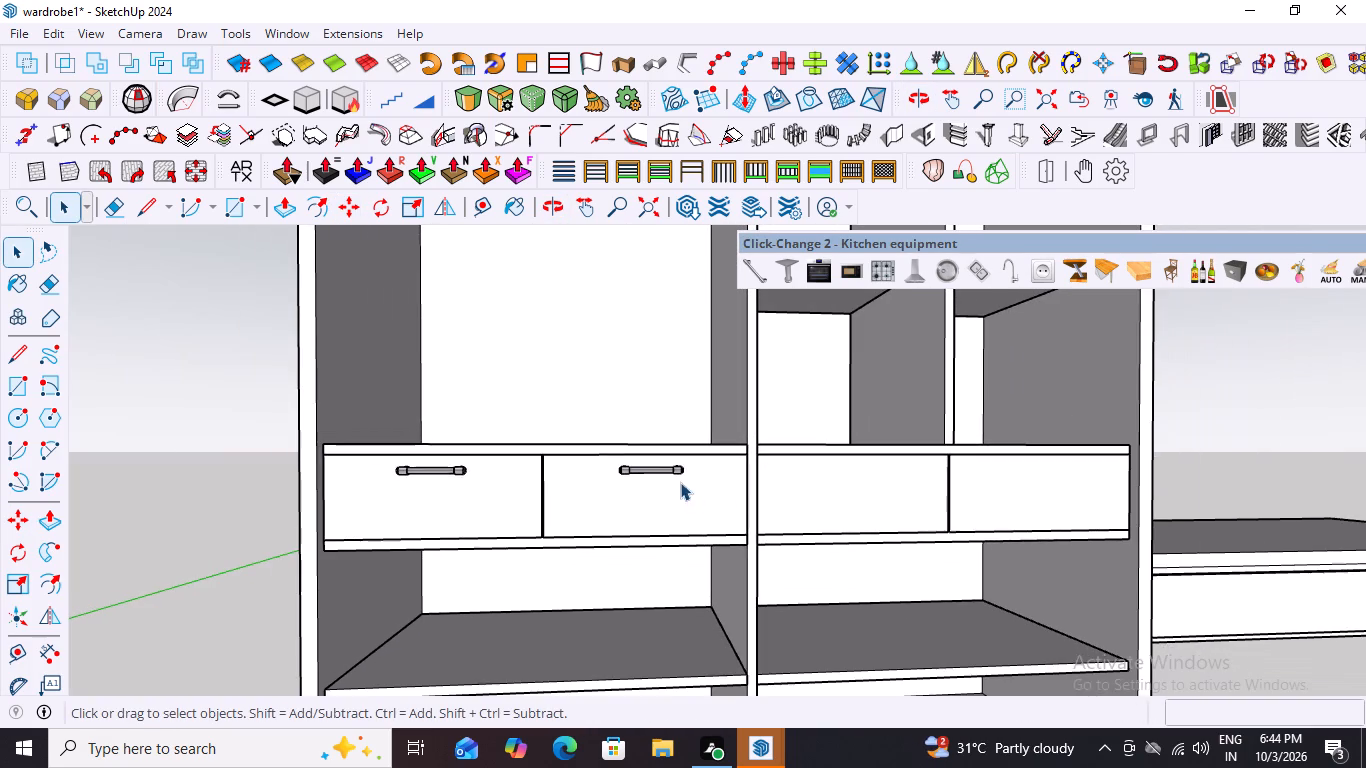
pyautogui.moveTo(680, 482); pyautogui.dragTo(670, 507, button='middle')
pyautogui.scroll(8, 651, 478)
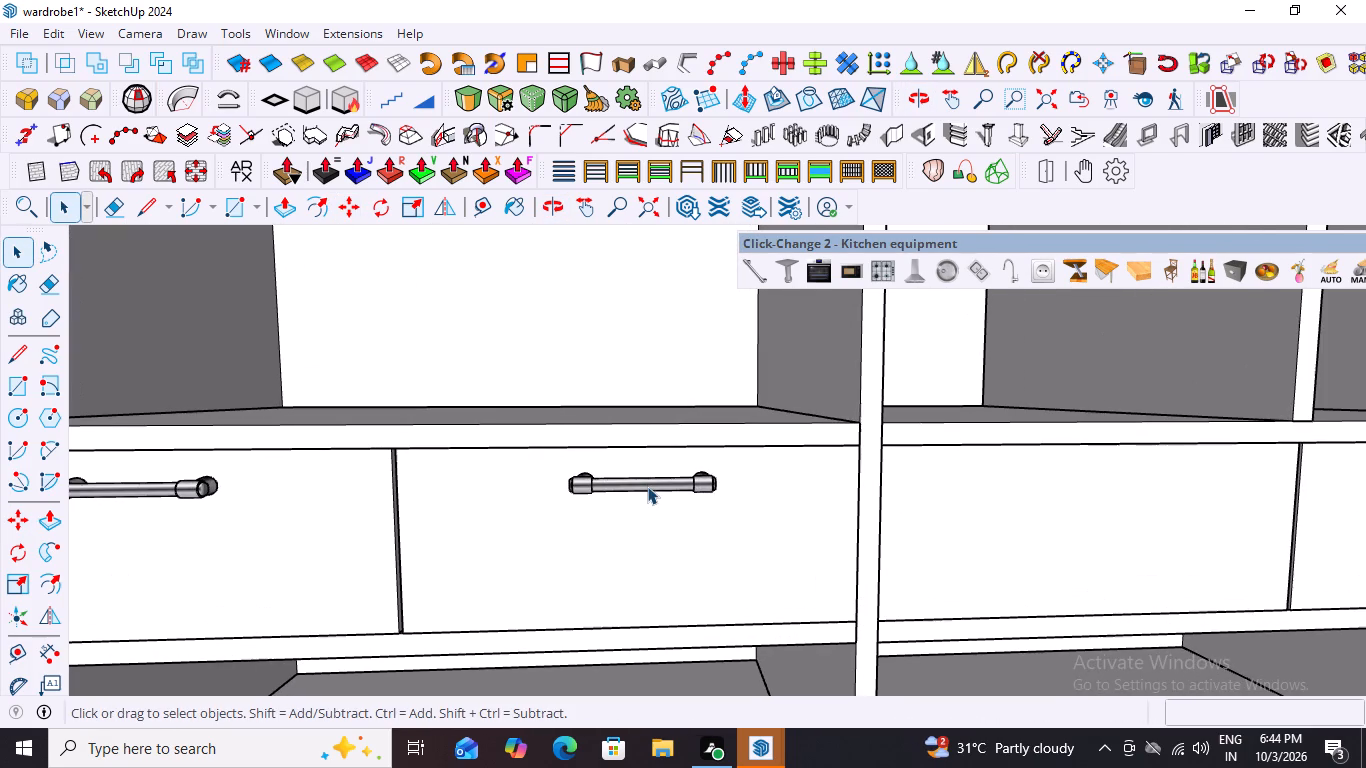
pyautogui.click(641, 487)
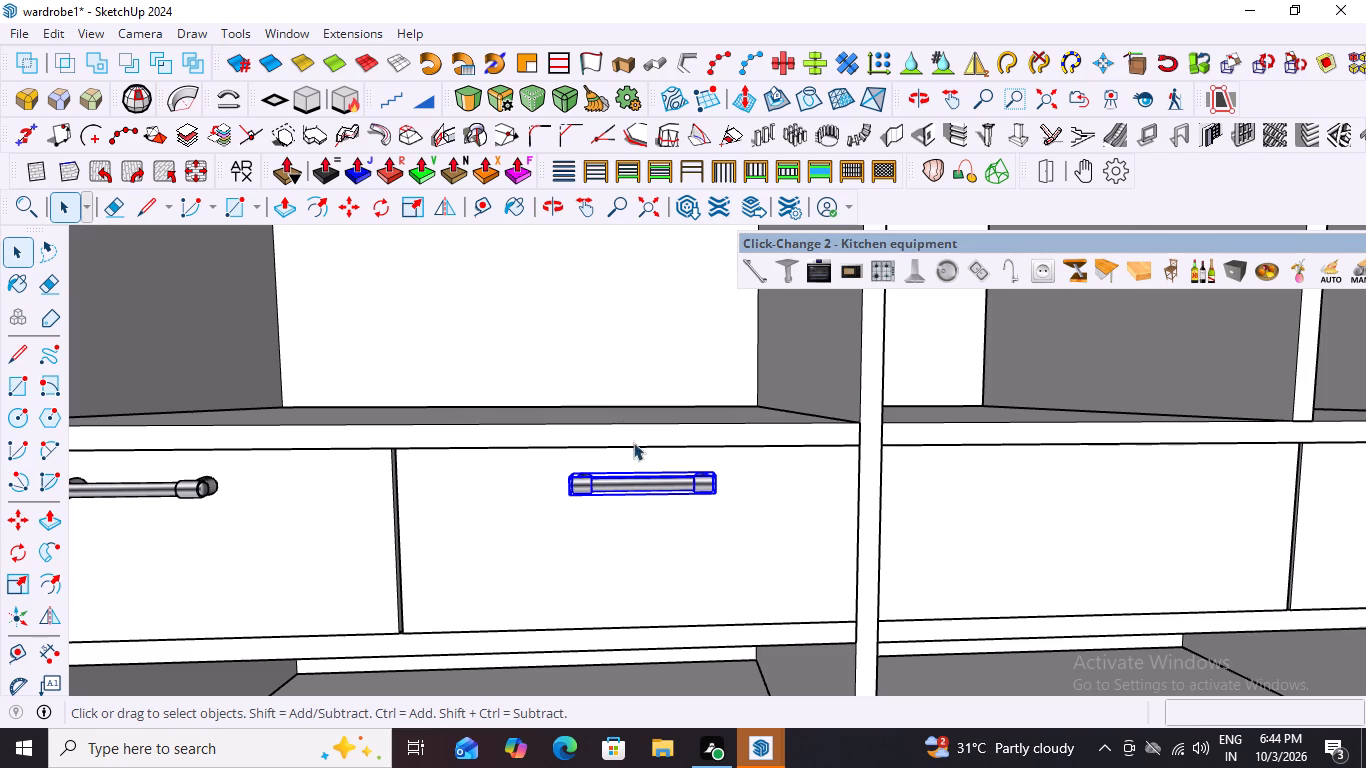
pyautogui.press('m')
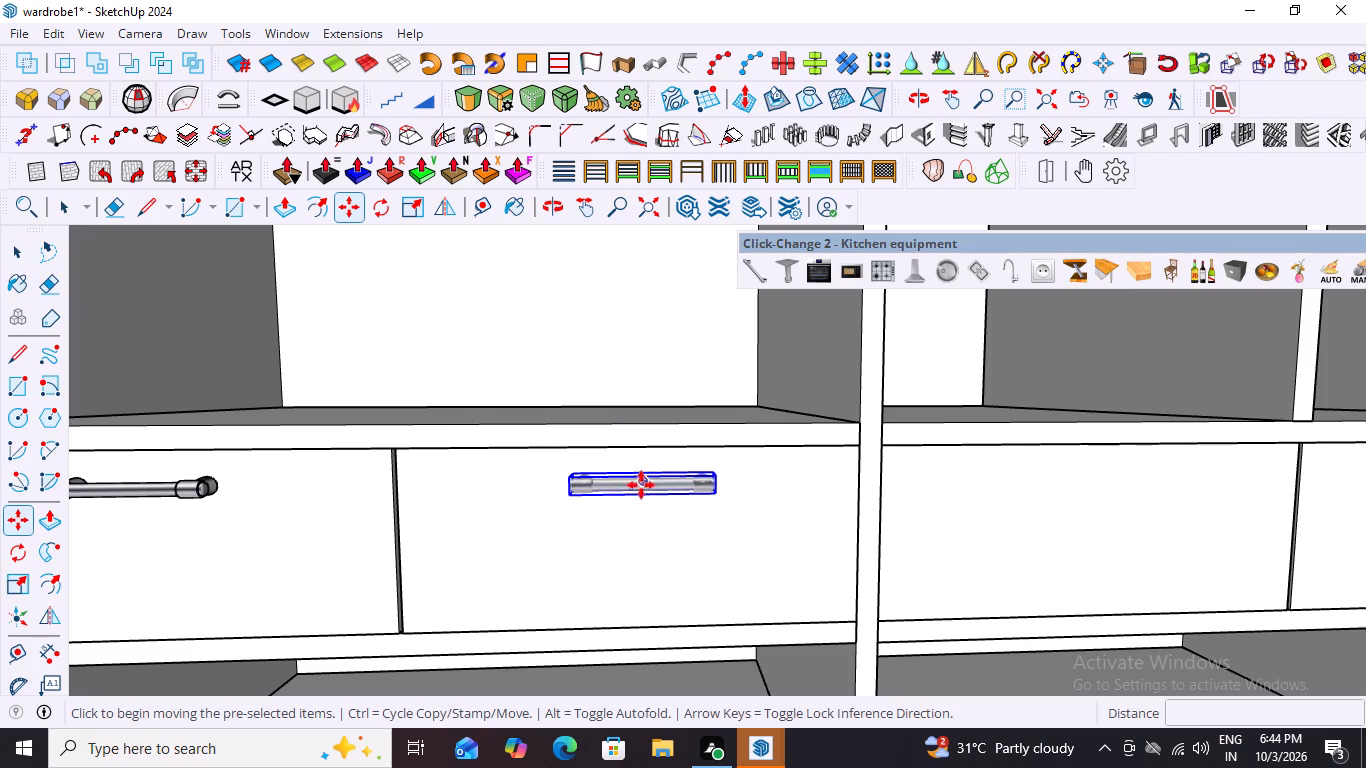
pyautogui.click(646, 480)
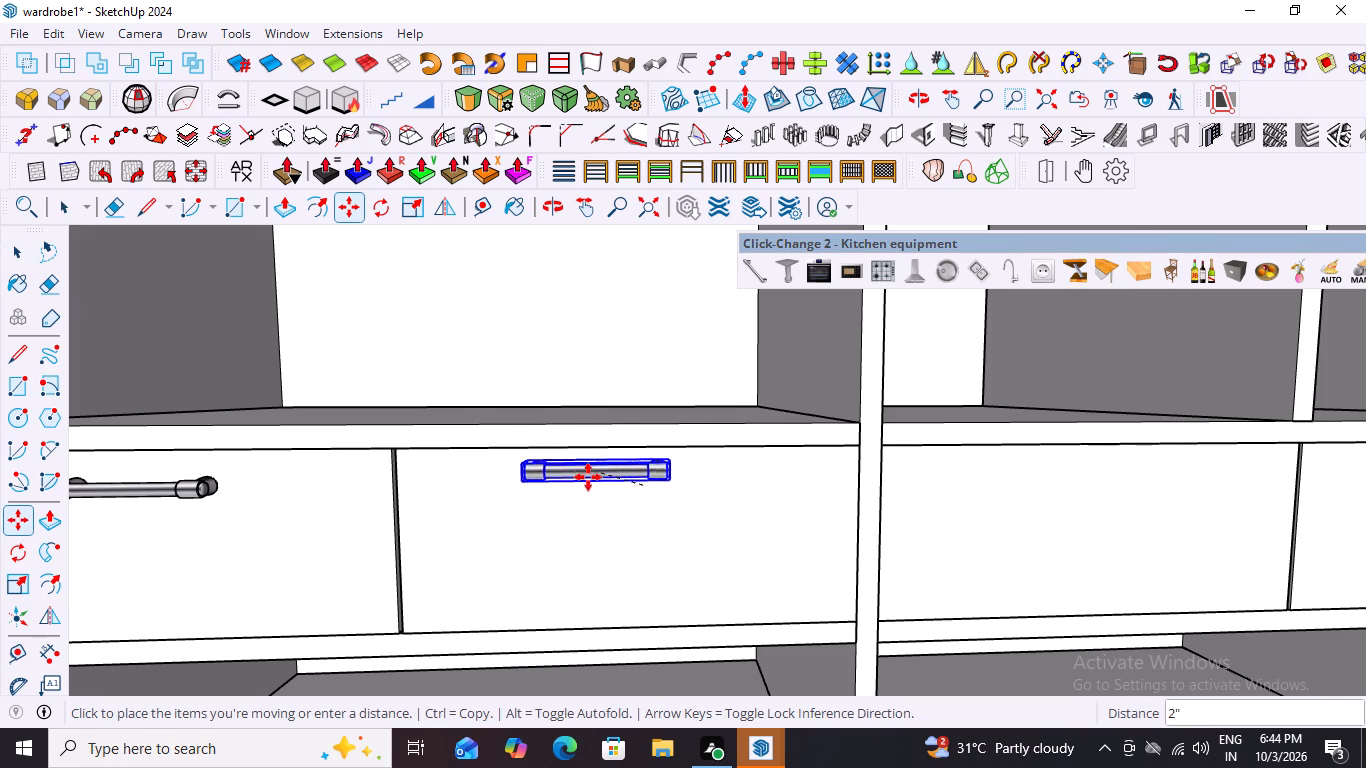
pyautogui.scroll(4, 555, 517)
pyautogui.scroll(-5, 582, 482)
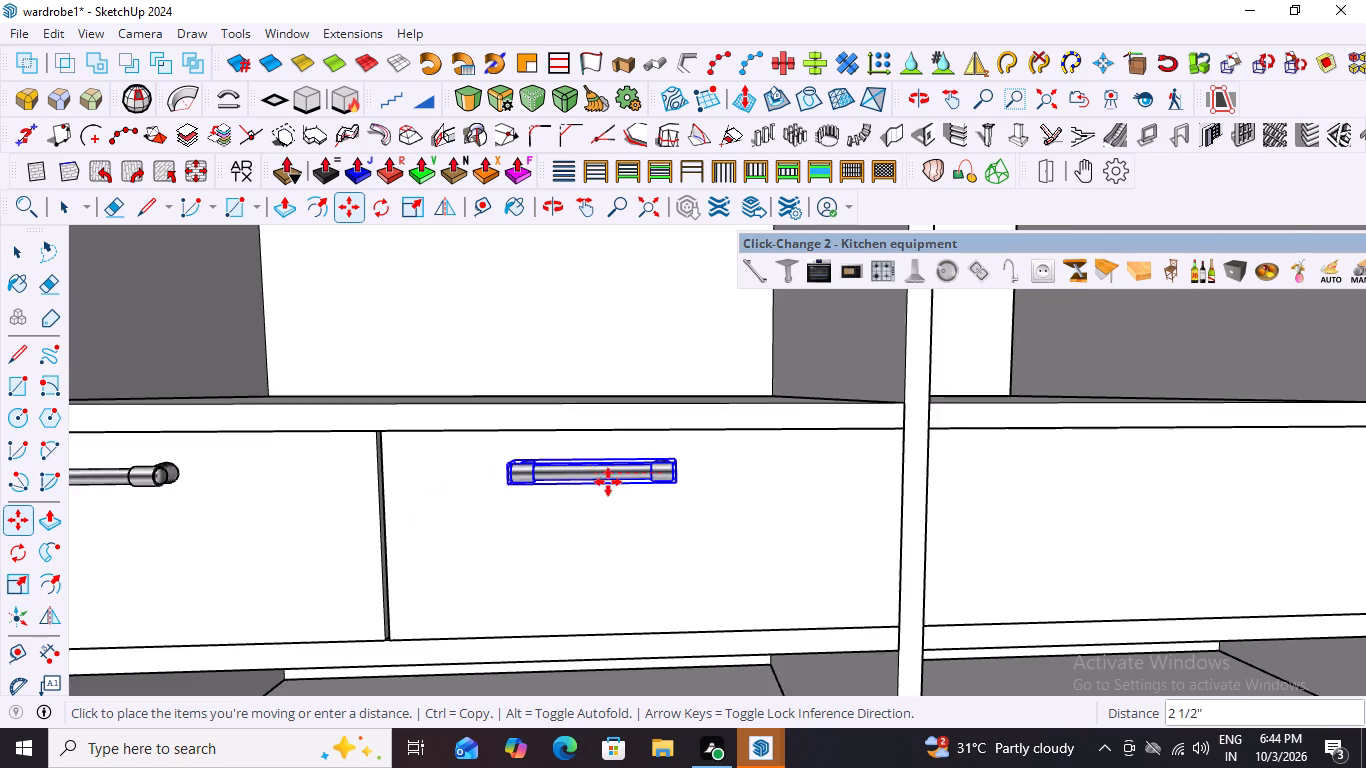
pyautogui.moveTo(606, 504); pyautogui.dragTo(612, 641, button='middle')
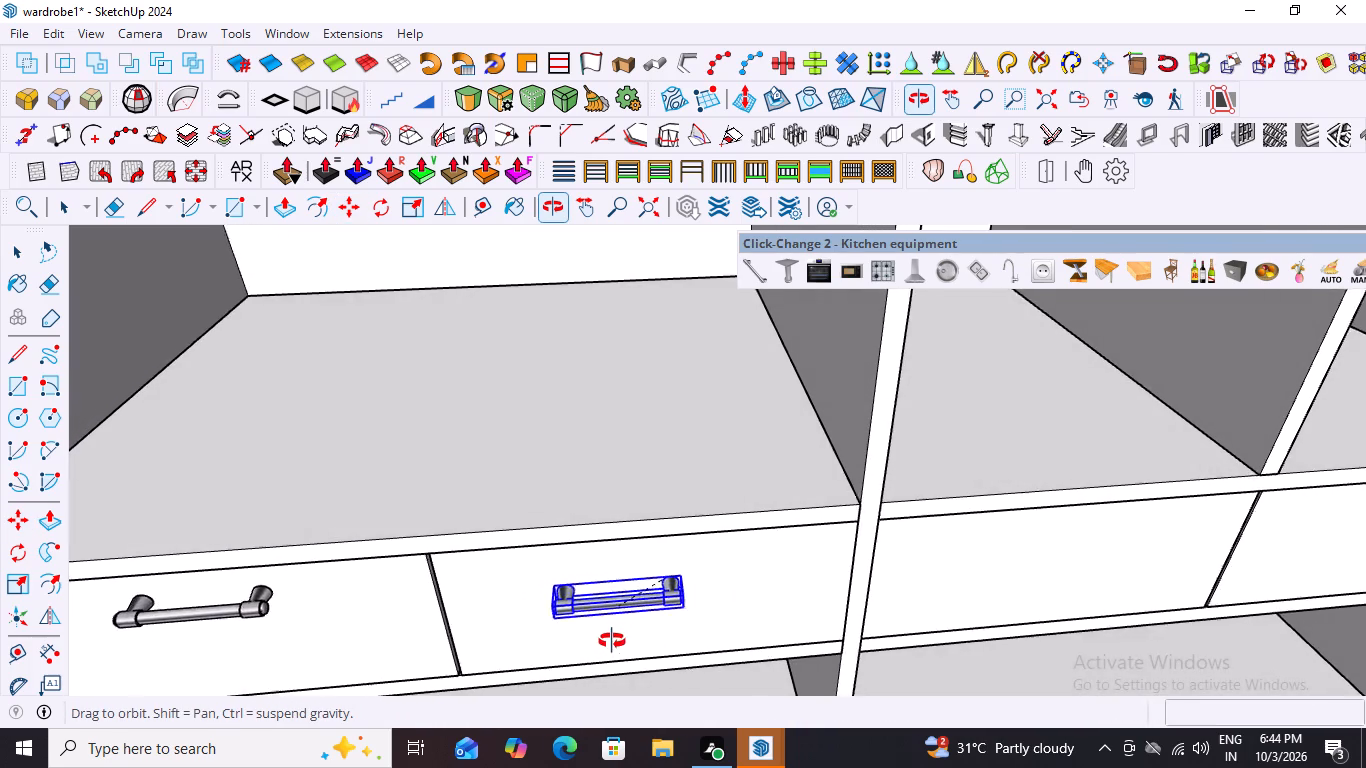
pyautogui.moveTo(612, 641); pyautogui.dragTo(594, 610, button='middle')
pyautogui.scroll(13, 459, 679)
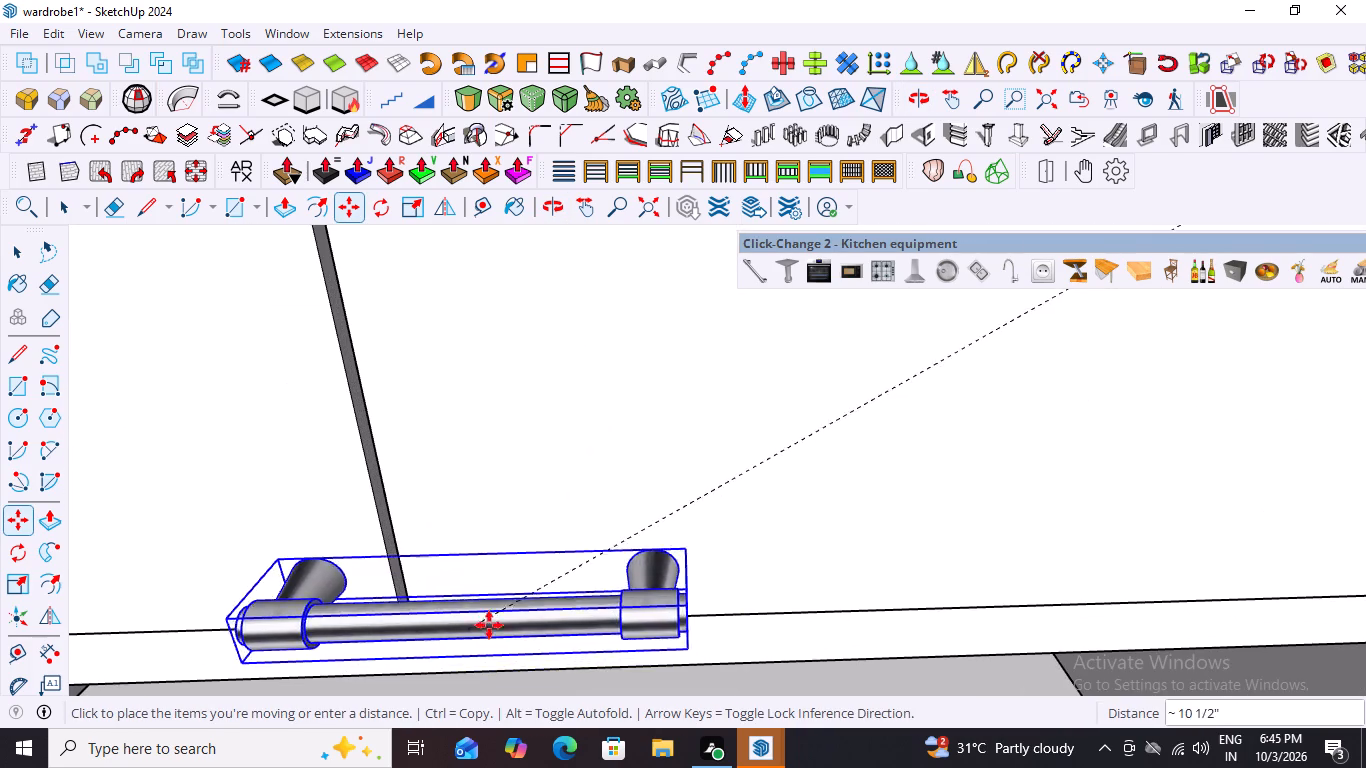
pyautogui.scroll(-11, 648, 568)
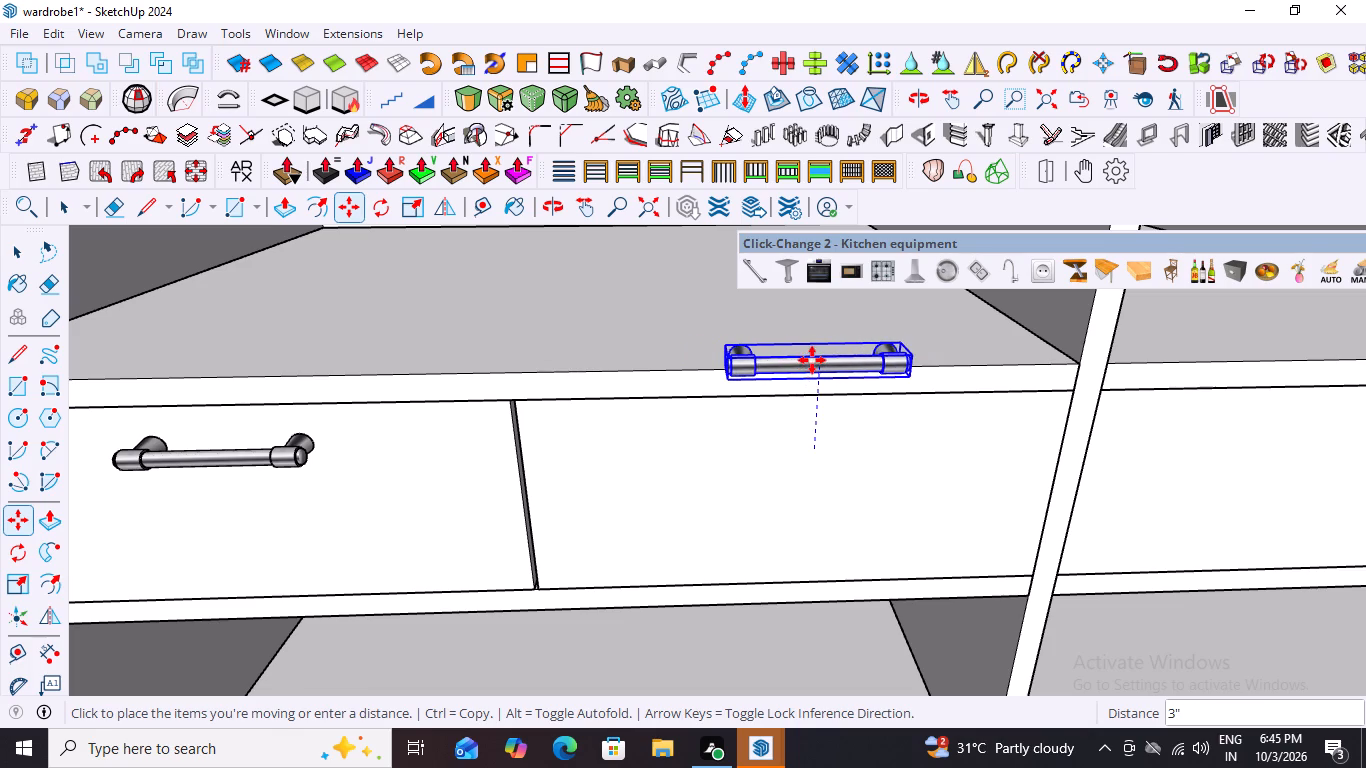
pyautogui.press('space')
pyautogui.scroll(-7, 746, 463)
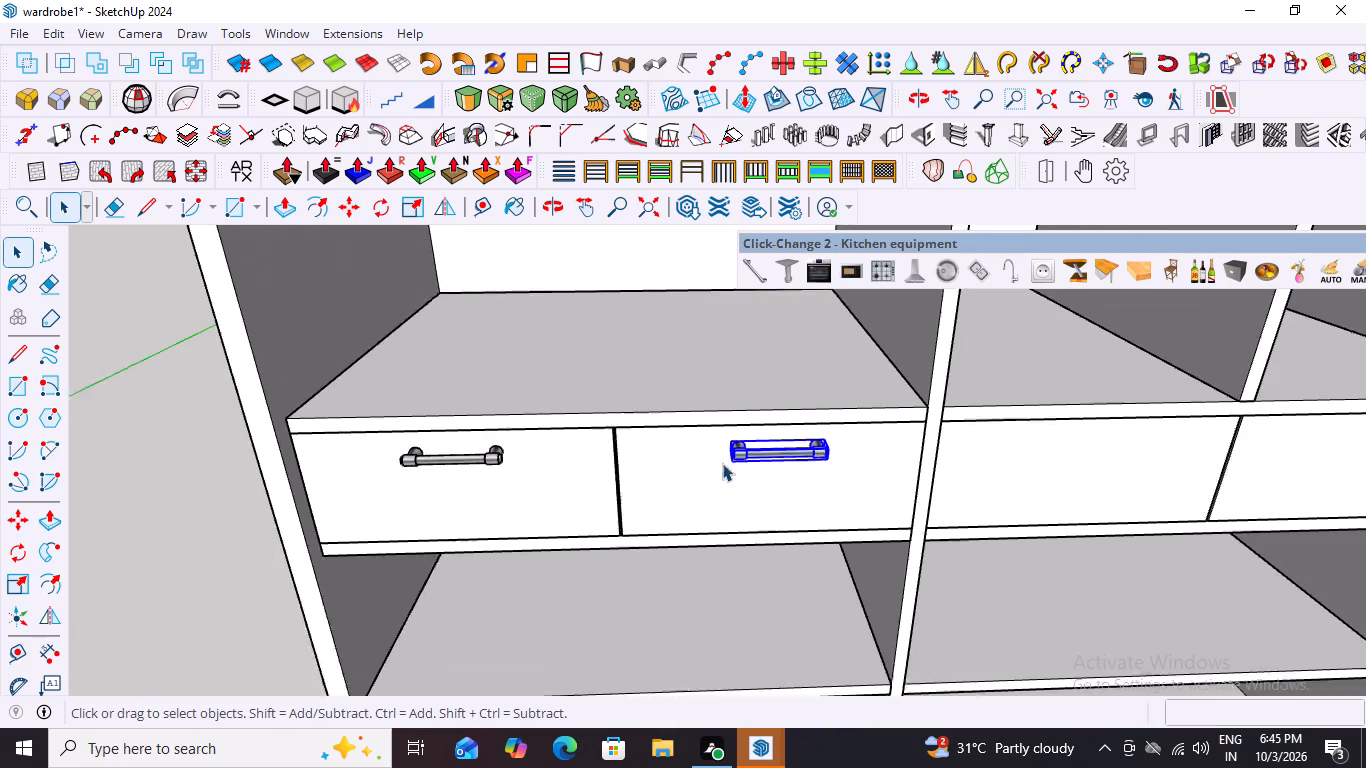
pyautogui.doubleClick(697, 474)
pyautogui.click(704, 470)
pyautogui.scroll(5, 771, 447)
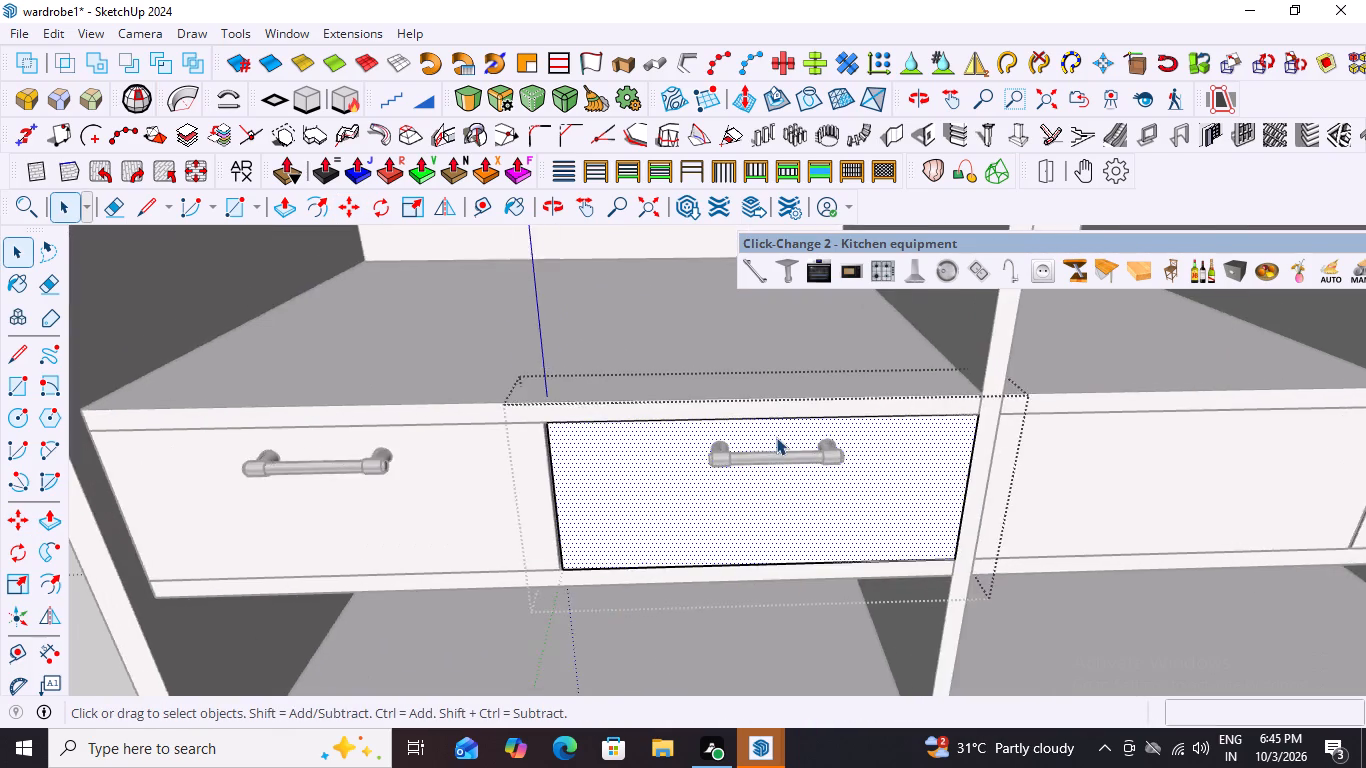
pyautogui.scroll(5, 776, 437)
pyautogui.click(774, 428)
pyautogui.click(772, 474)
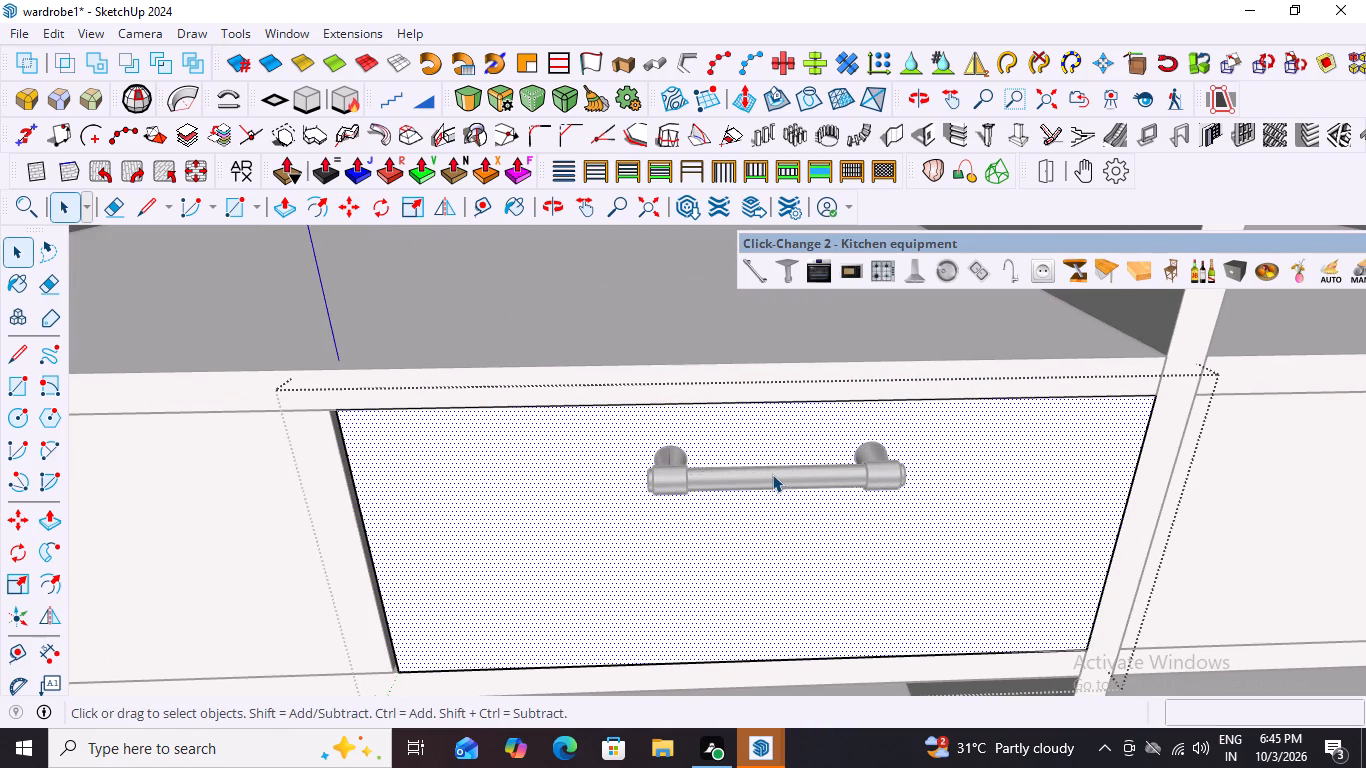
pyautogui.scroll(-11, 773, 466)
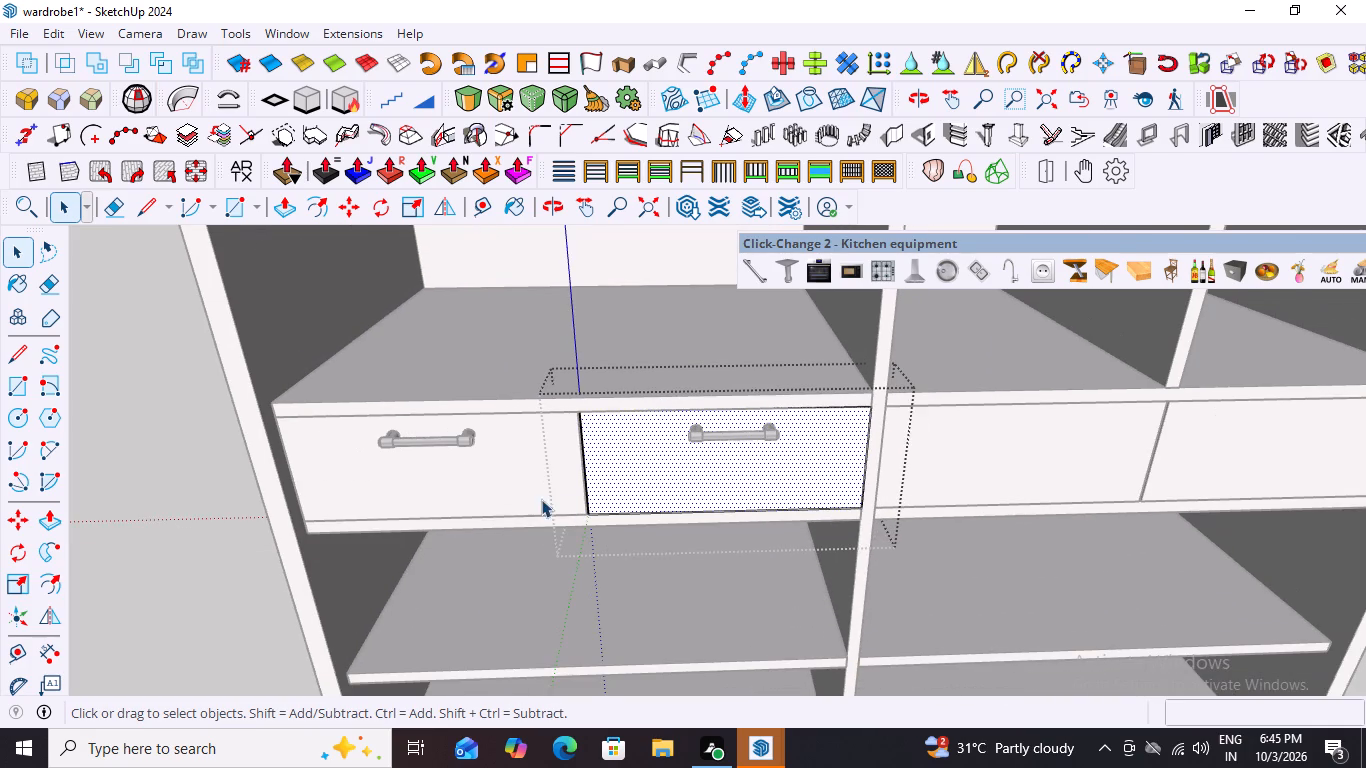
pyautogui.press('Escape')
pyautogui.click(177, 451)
# Examine the joint between the wardrobe's drawer fronts up close and clear the selection.
pyautogui.moveTo(683, 470); pyautogui.dragTo(623, 554, button='middle')
pyautogui.scroll(18, 595, 544)
pyautogui.scroll(3, 572, 533)
pyautogui.moveTo(658, 473); pyautogui.dragTo(765, 394, button='middle')
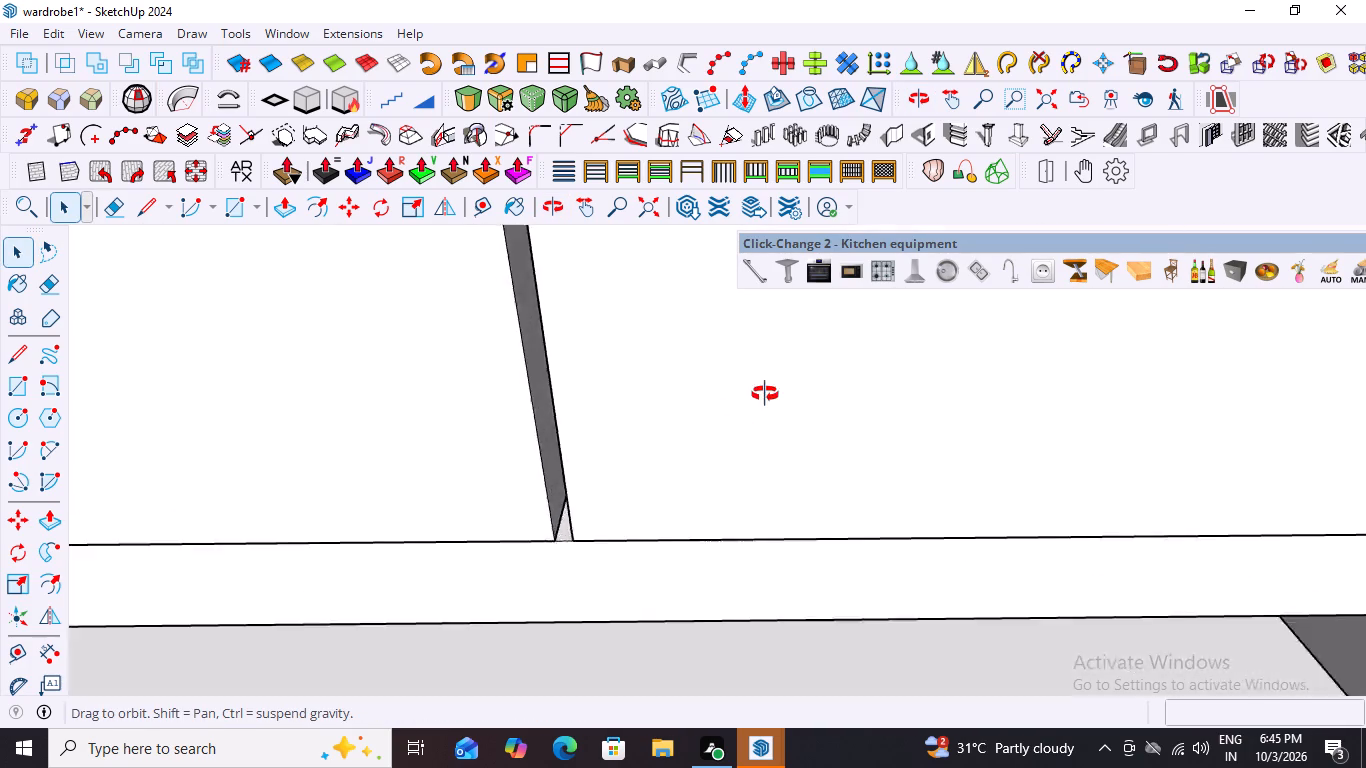
pyautogui.moveTo(765, 394); pyautogui.dragTo(755, 390, button='middle')
pyautogui.scroll(-9, 629, 399)
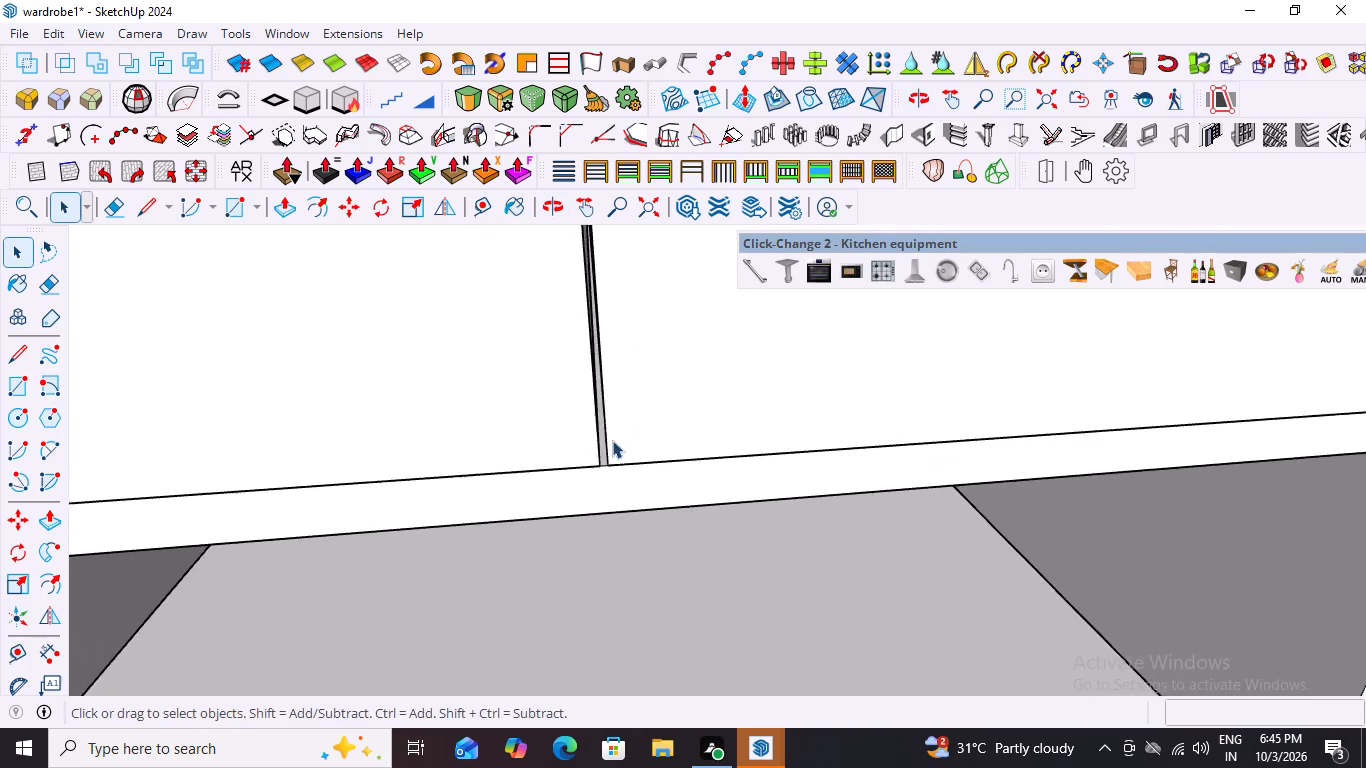
pyautogui.scroll(-20, 612, 440)
pyautogui.scroll(-8, 612, 440)
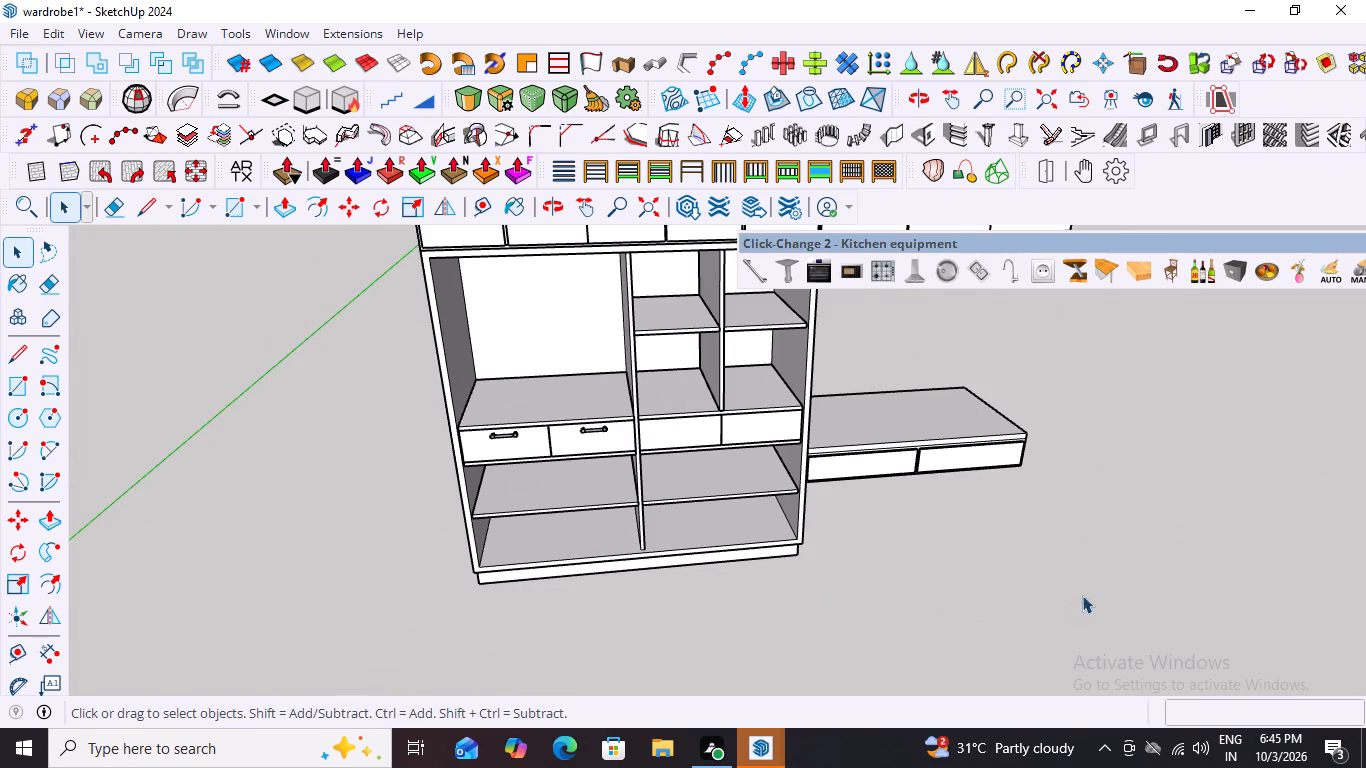
pyautogui.click(1082, 595)
# Copy the leftmost drawer's bar handle about 3' 5" horizontally onto the third drawer front, aligned with the middle of its top edge.
pyautogui.moveTo(840, 520); pyautogui.dragTo(836, 415, button='middle')
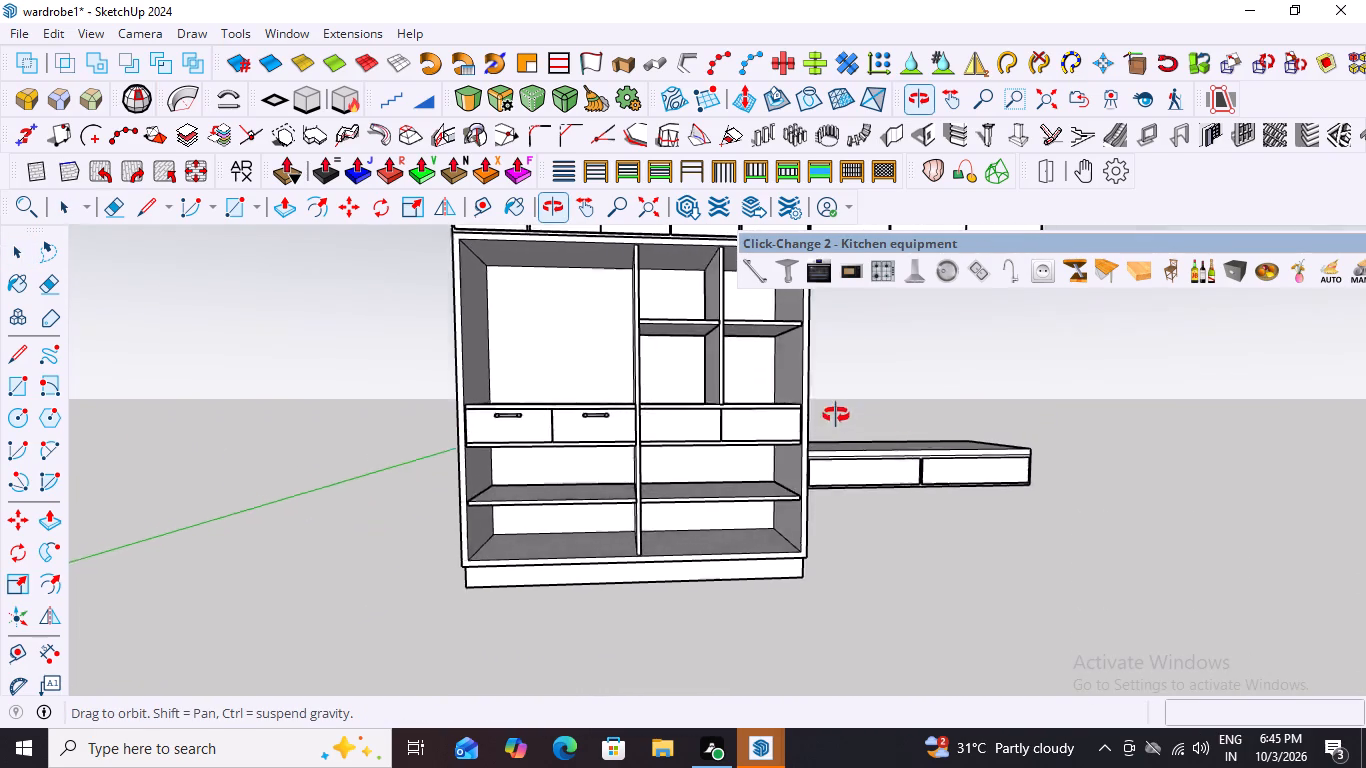
pyautogui.moveTo(836, 415); pyautogui.dragTo(876, 429, button='middle')
pyautogui.scroll(13, 583, 416)
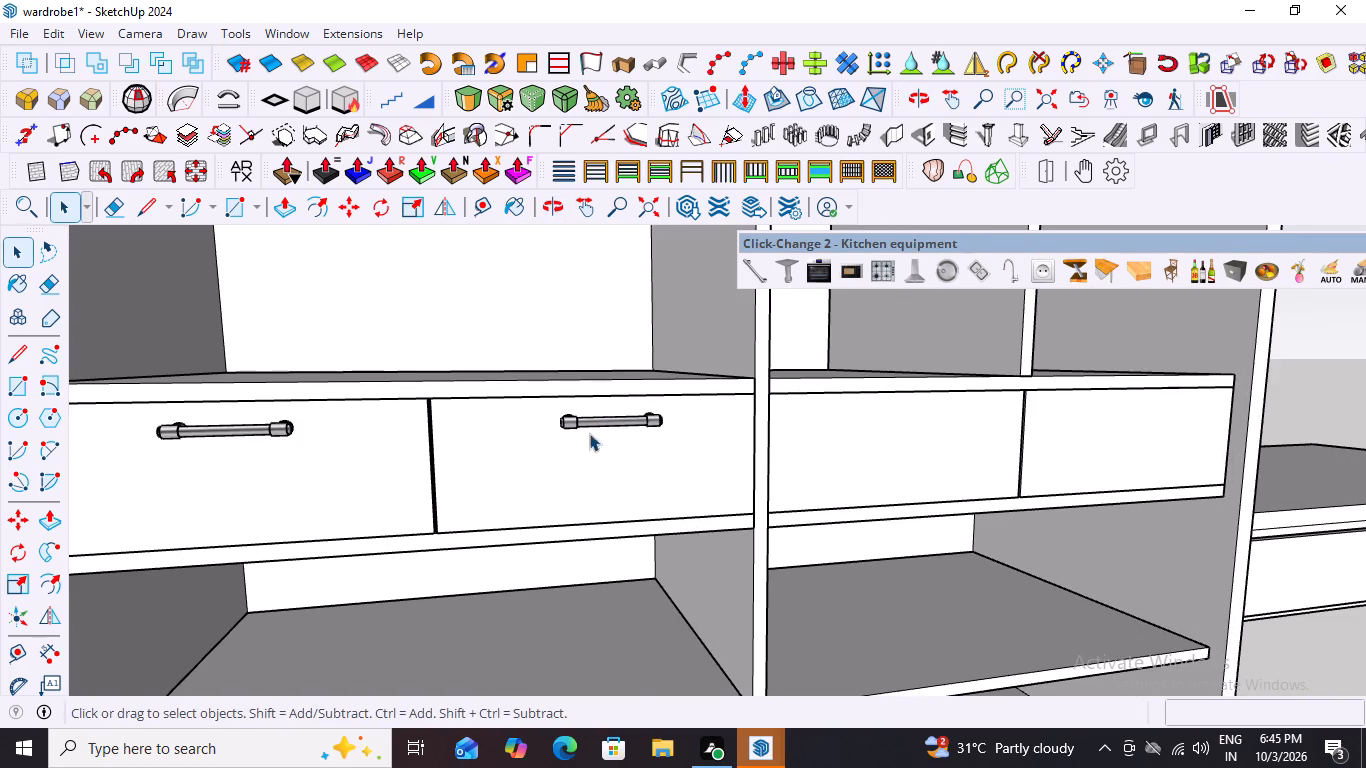
pyautogui.scroll(-3, 440, 439)
pyautogui.moveTo(609, 417); pyautogui.dragTo(541, 424, button='middle')
pyautogui.click(286, 426)
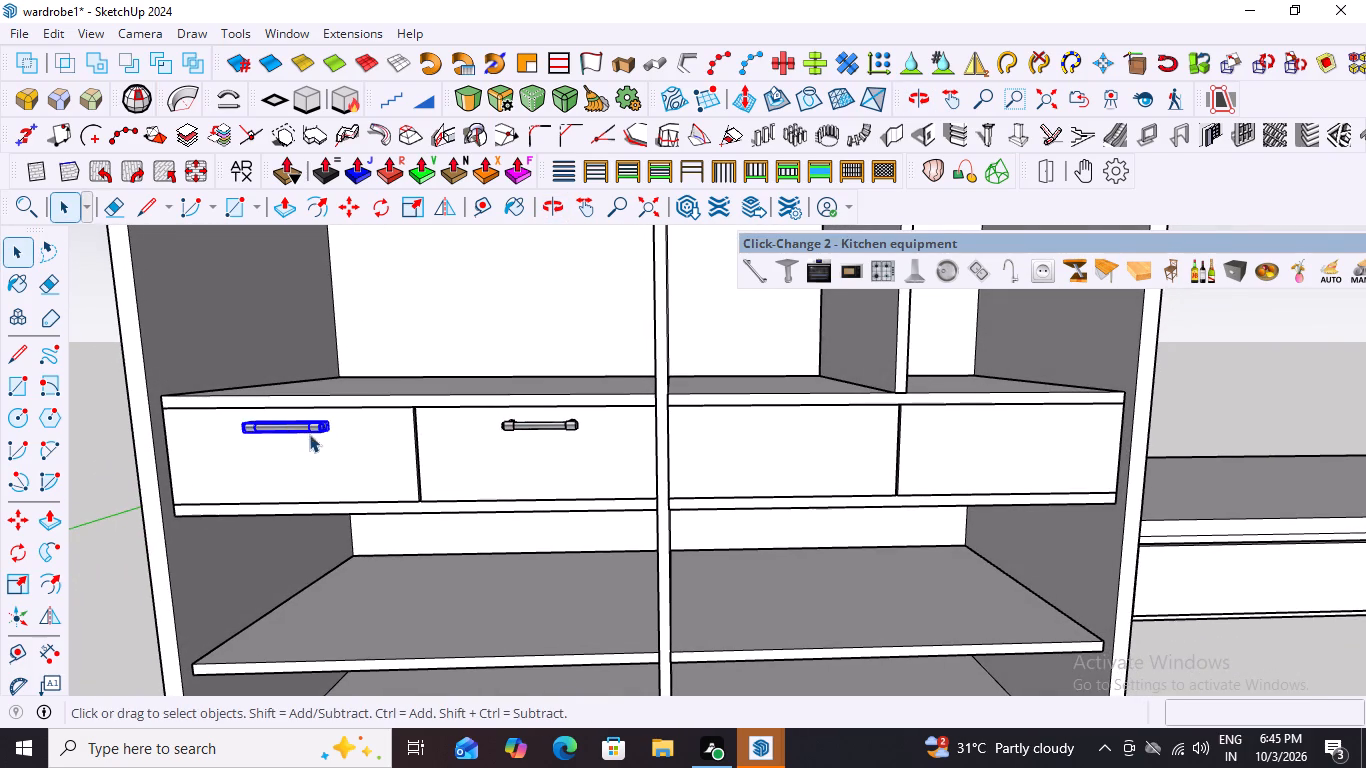
pyautogui.scroll(6, 353, 437)
pyautogui.press('m')
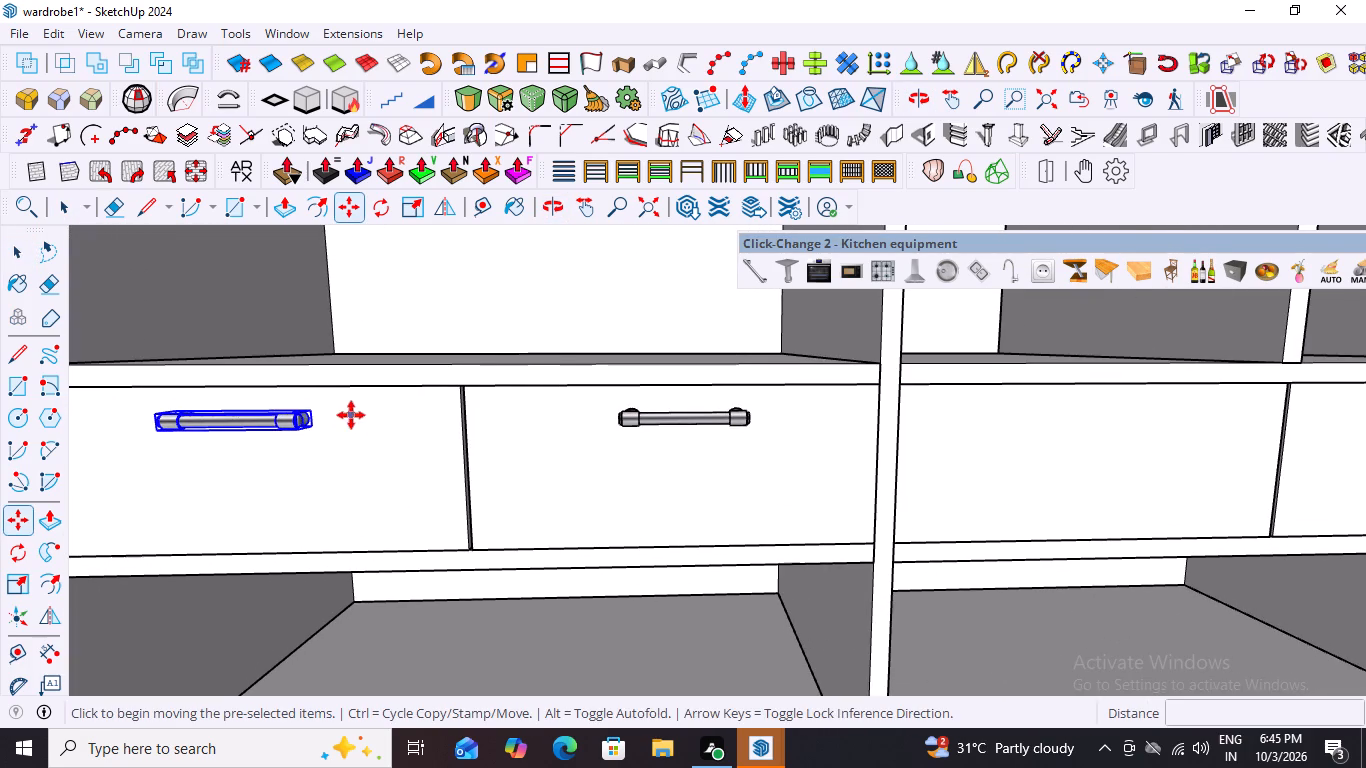
pyautogui.scroll(2, 308, 443)
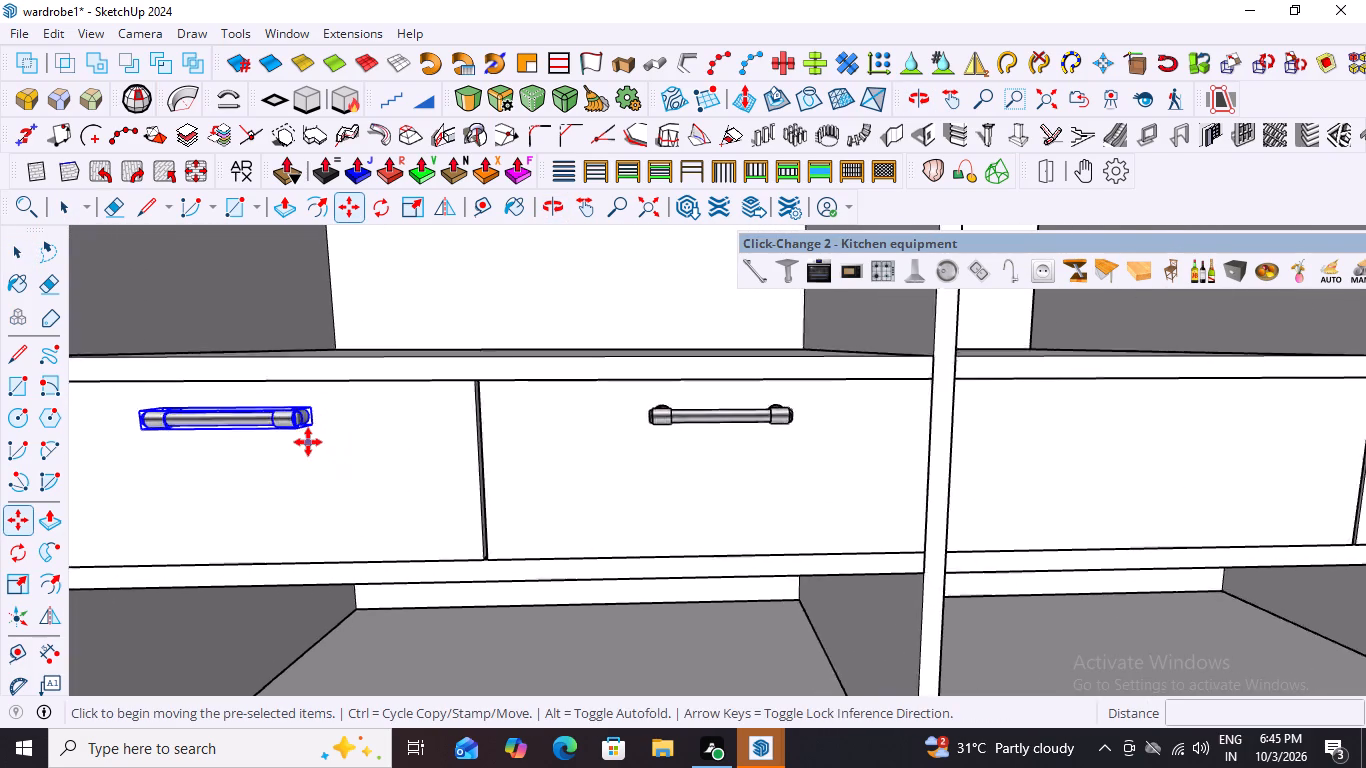
pyautogui.scroll(10, 308, 442)
pyautogui.scroll(-9, 499, 432)
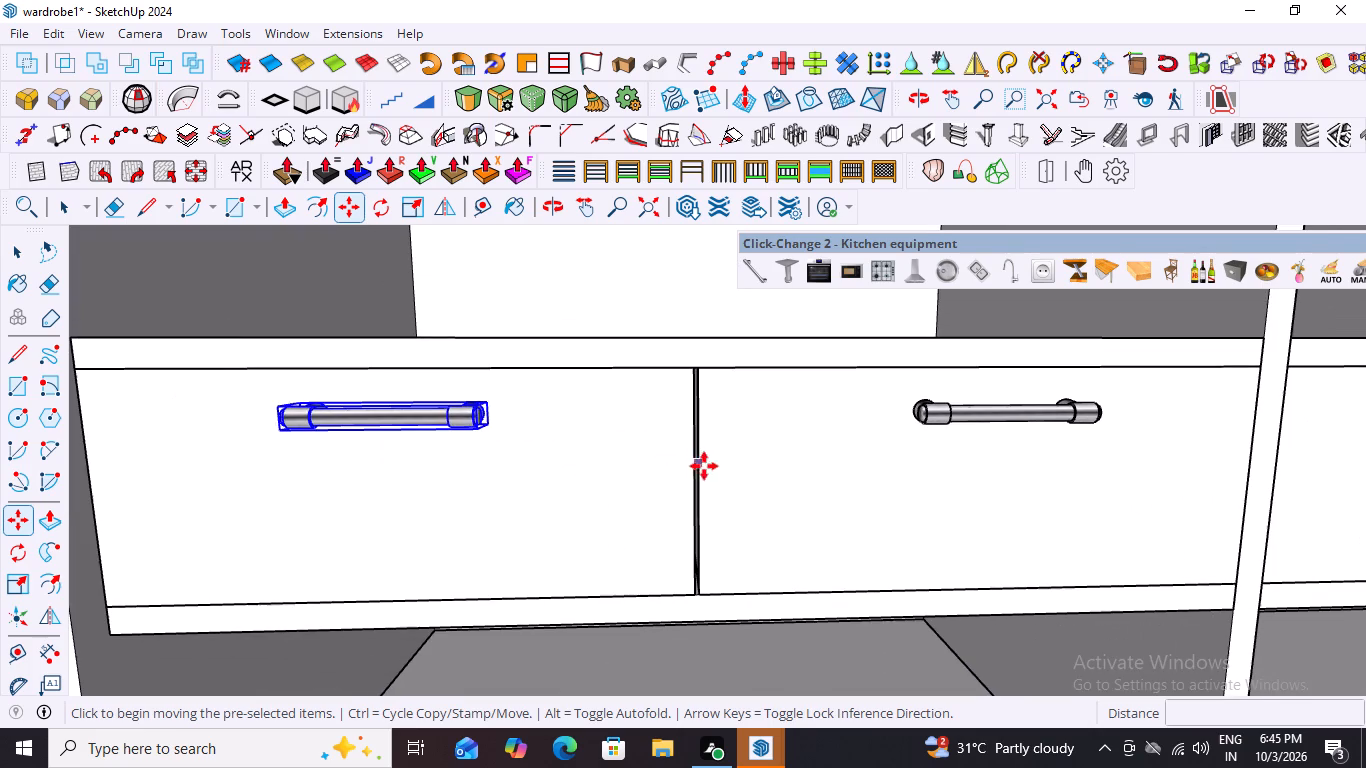
pyautogui.scroll(8, 390, 409)
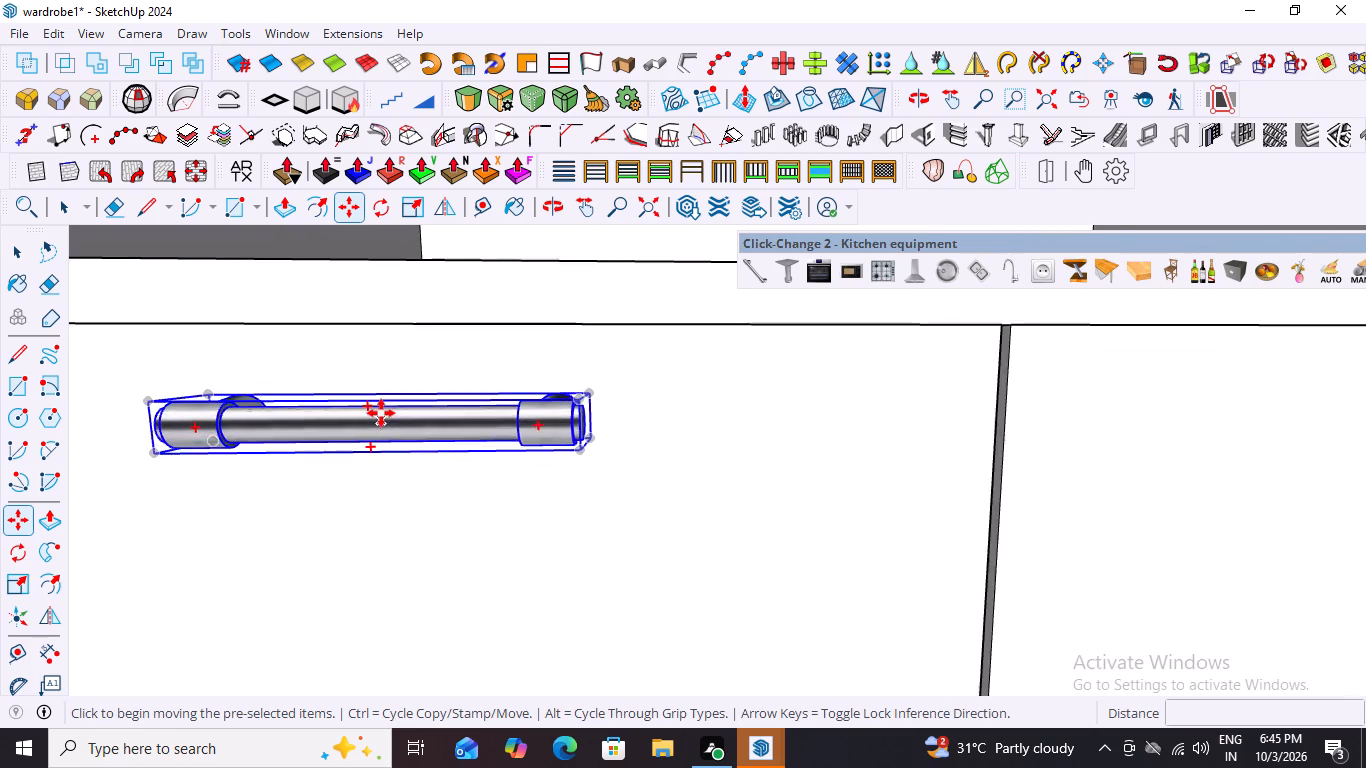
pyautogui.scroll(3, 381, 413)
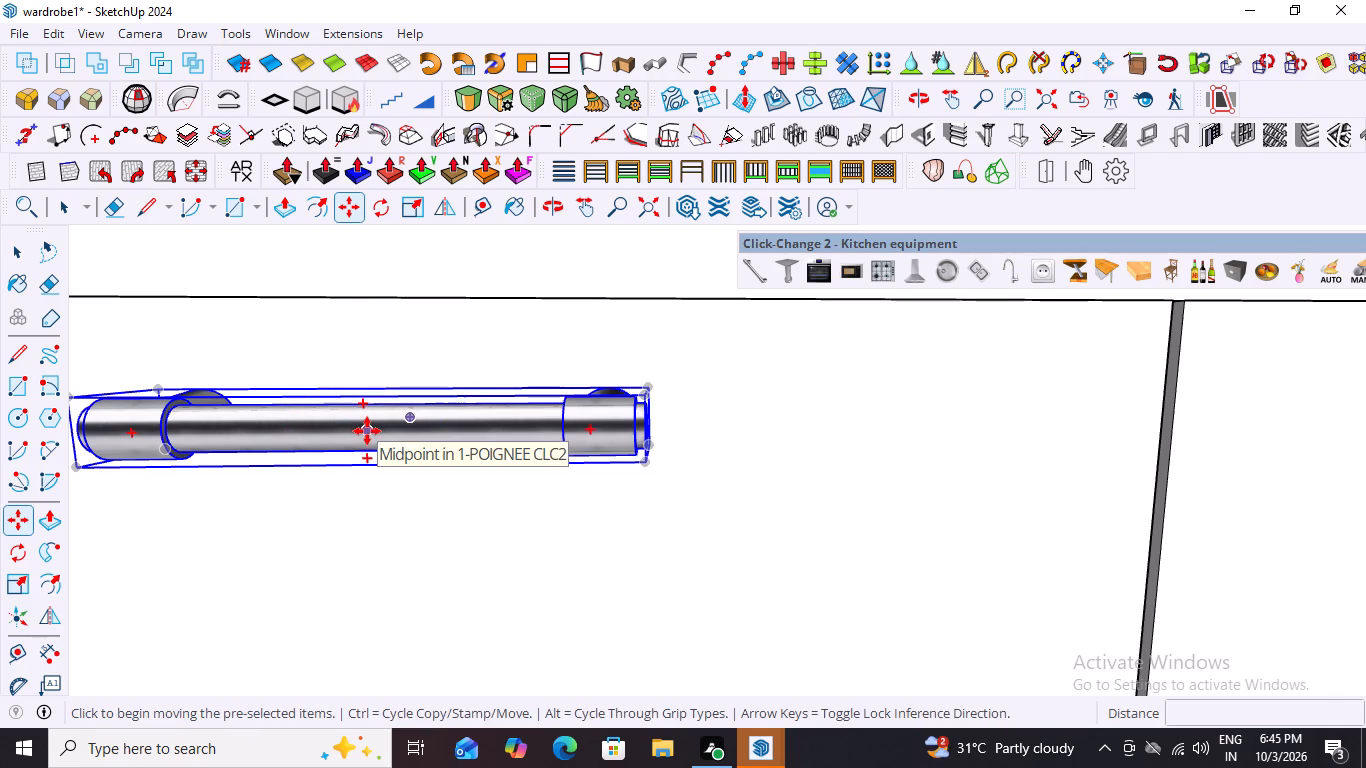
pyautogui.click(367, 431)
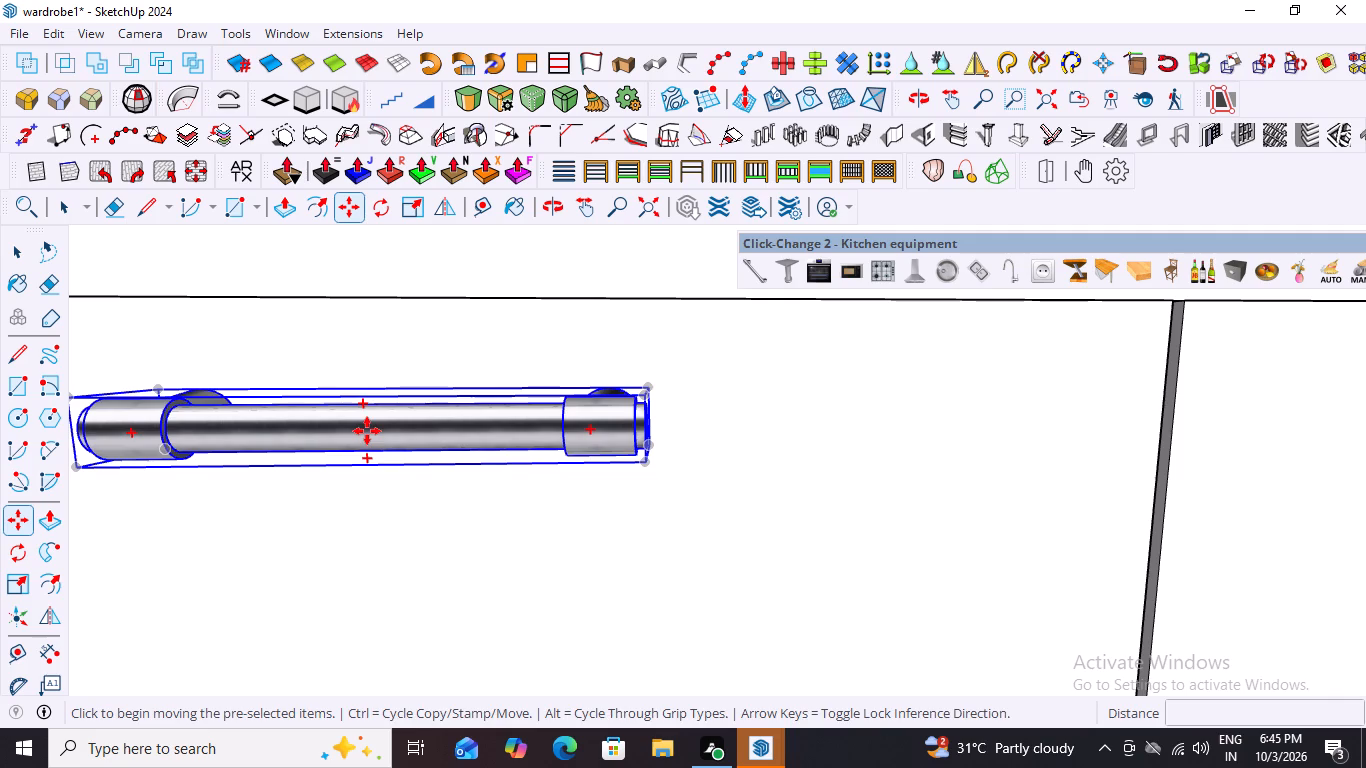
pyautogui.scroll(-2, 850, 444)
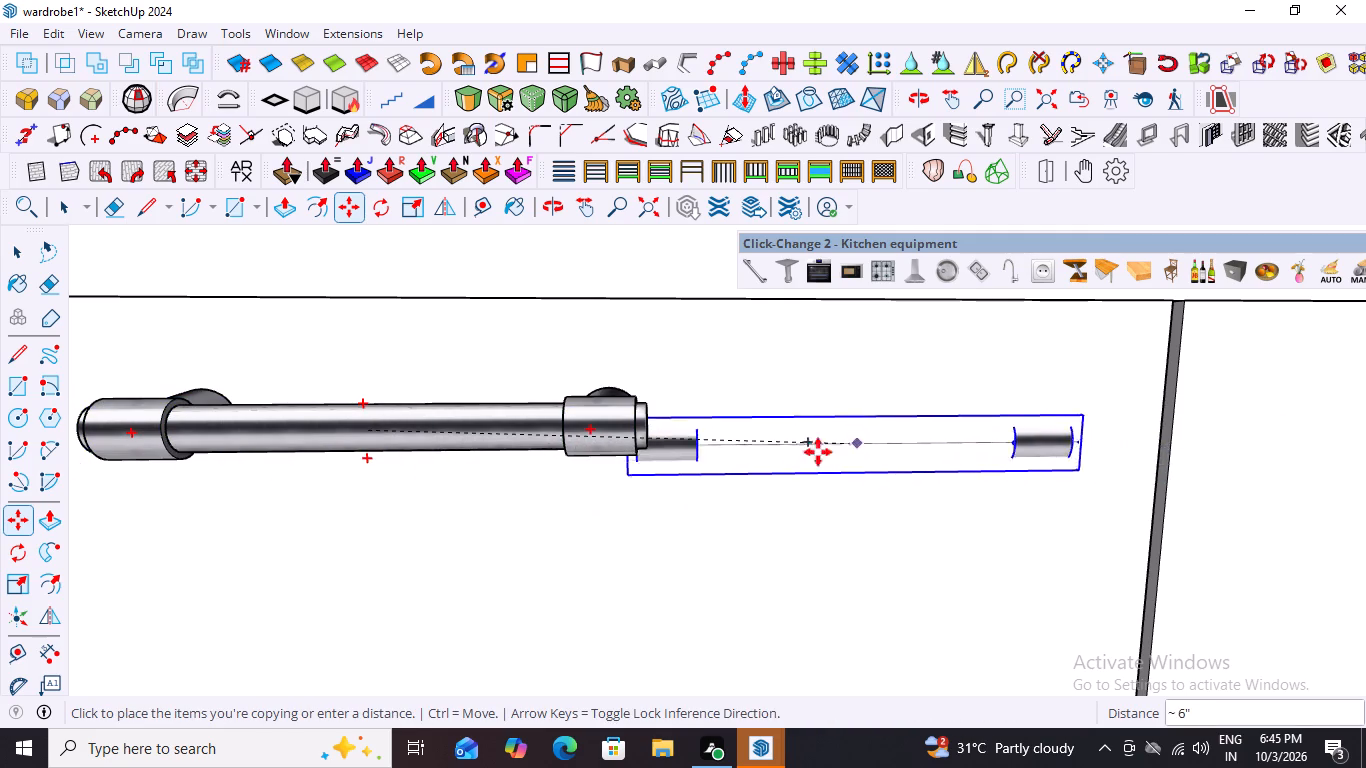
pyautogui.scroll(-20, 818, 452)
pyautogui.scroll(-5, 818, 452)
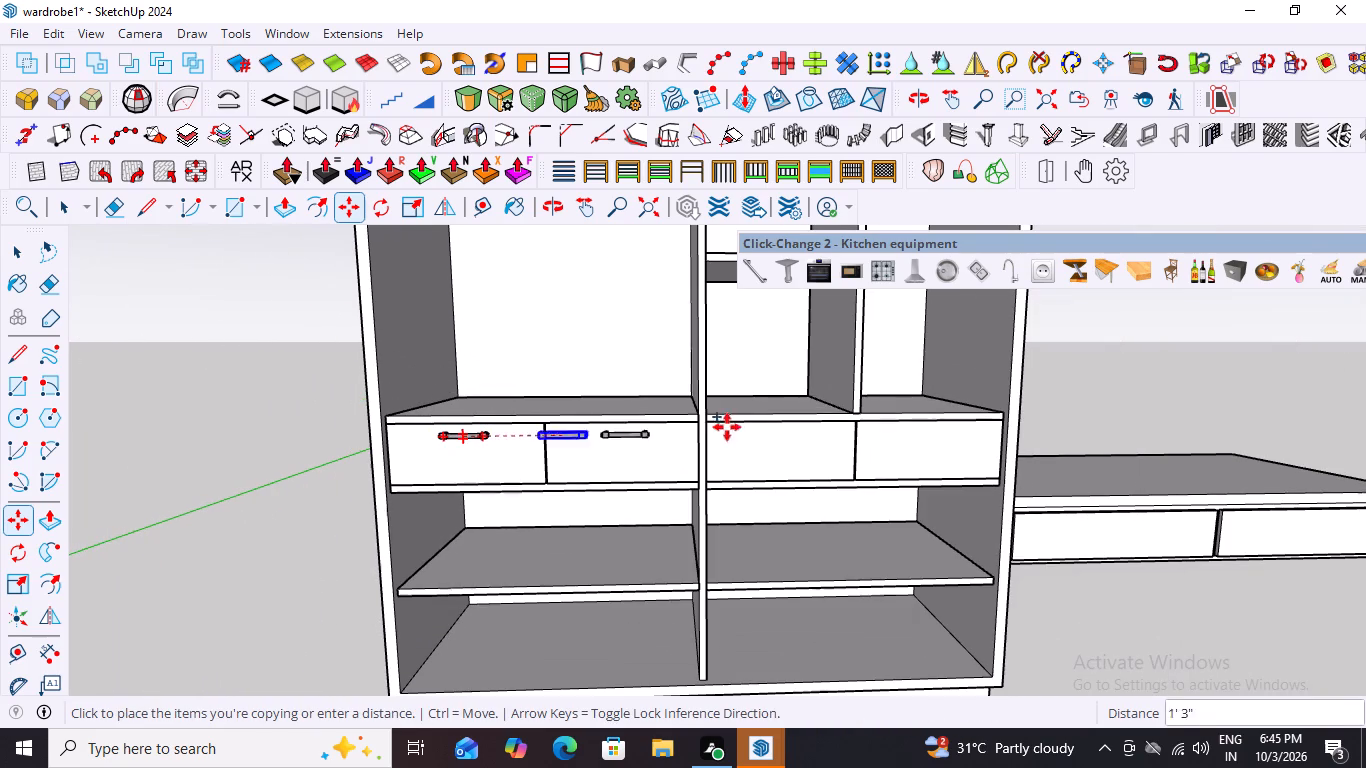
pyautogui.scroll(7, 779, 439)
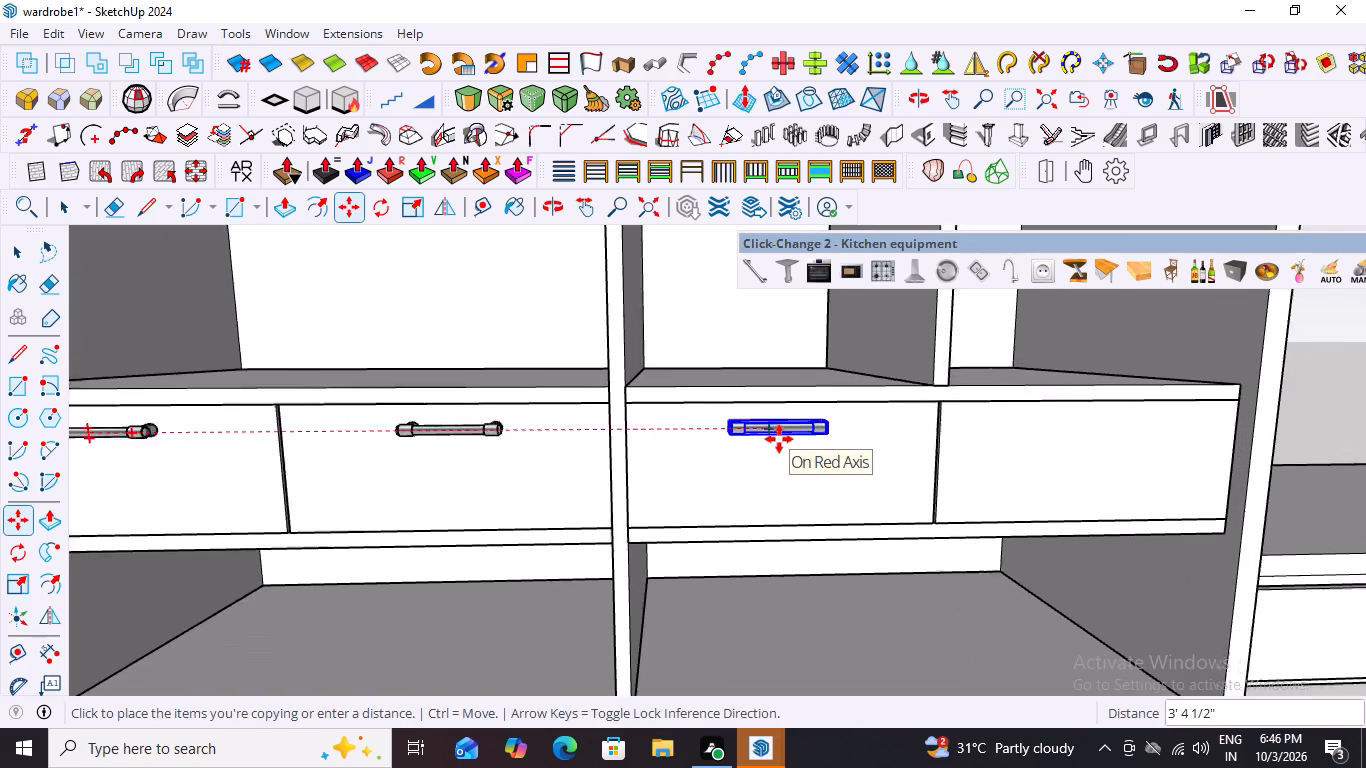
pyautogui.scroll(3, 779, 439)
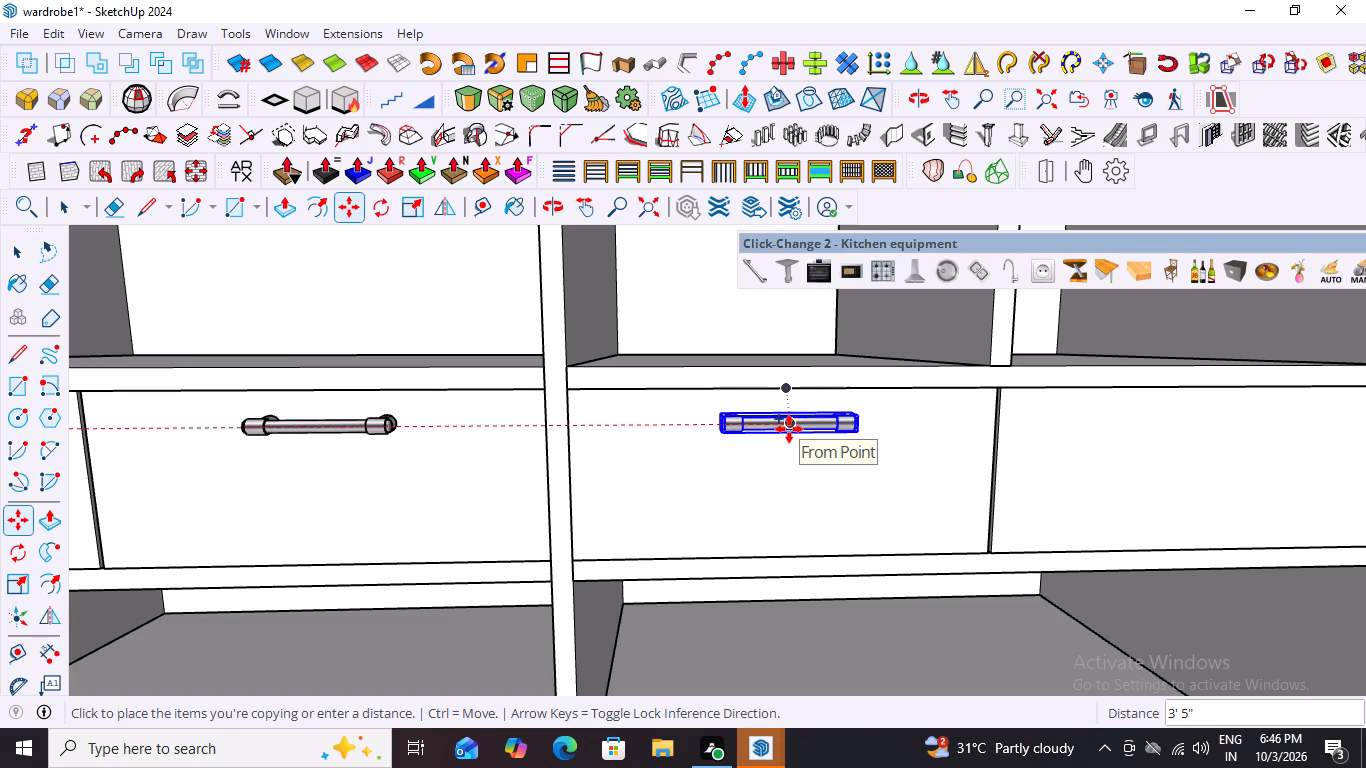
pyautogui.click(789, 429)
# Copy the third drawer's bar handle about 1' 8" horizontally onto the fourth drawer front, centred on its top edge, and deselect it.
pyautogui.scroll(-14, 620, 438)
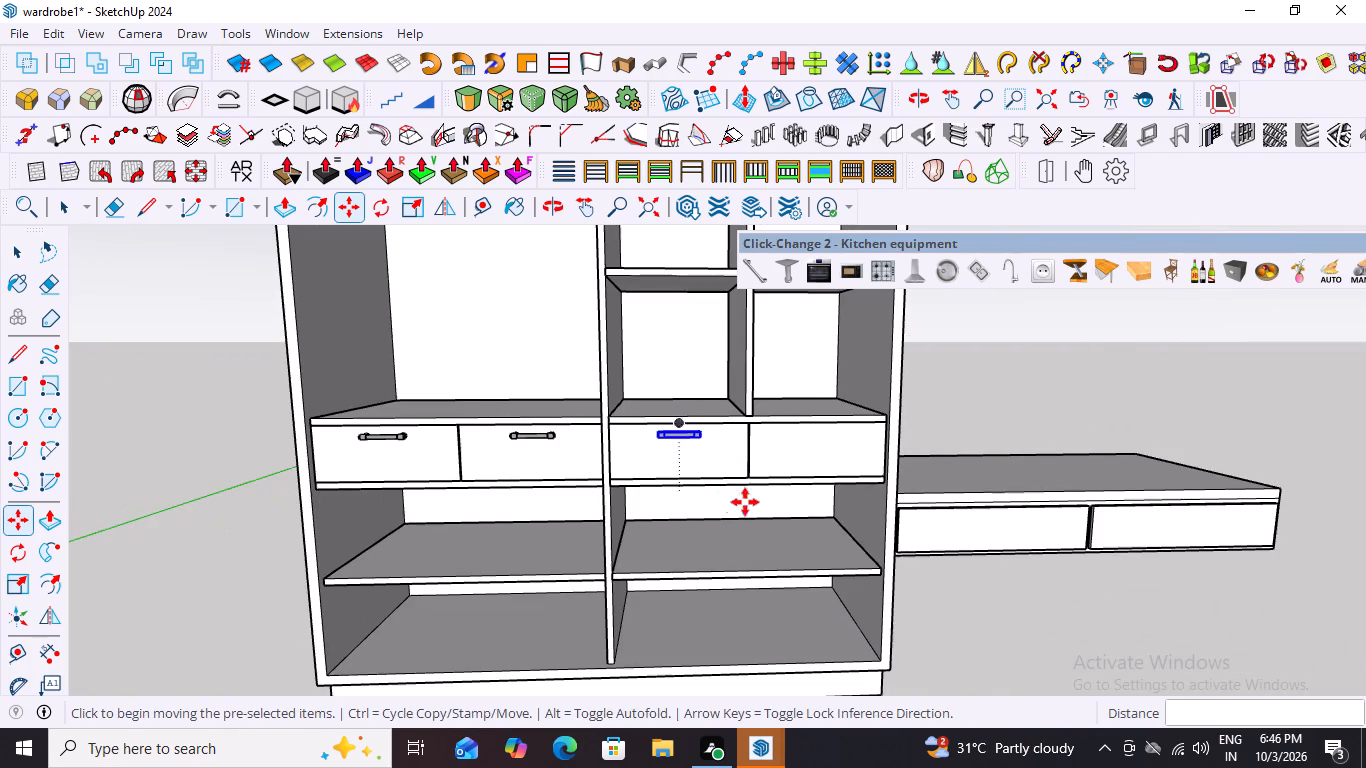
pyautogui.scroll(-5, 780, 501)
pyautogui.scroll(2, 736, 523)
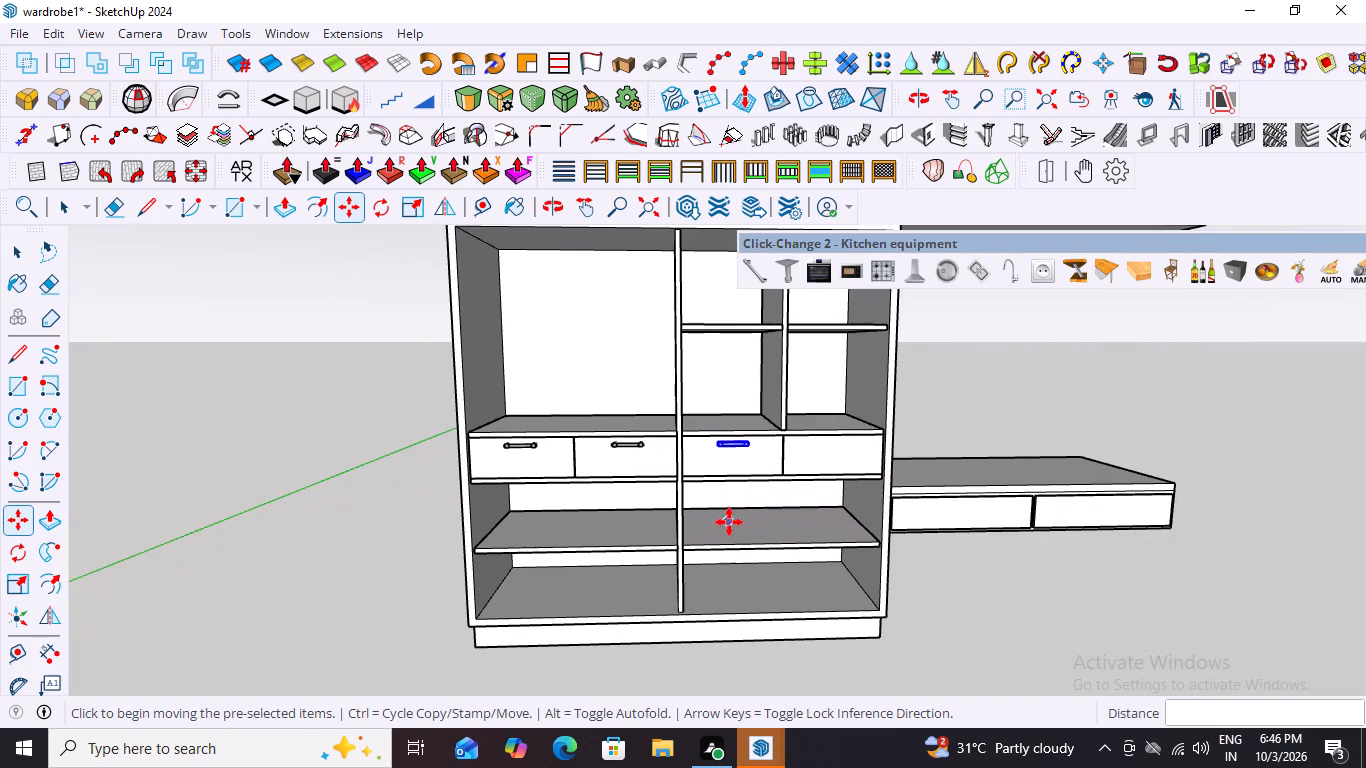
pyautogui.scroll(6, 764, 460)
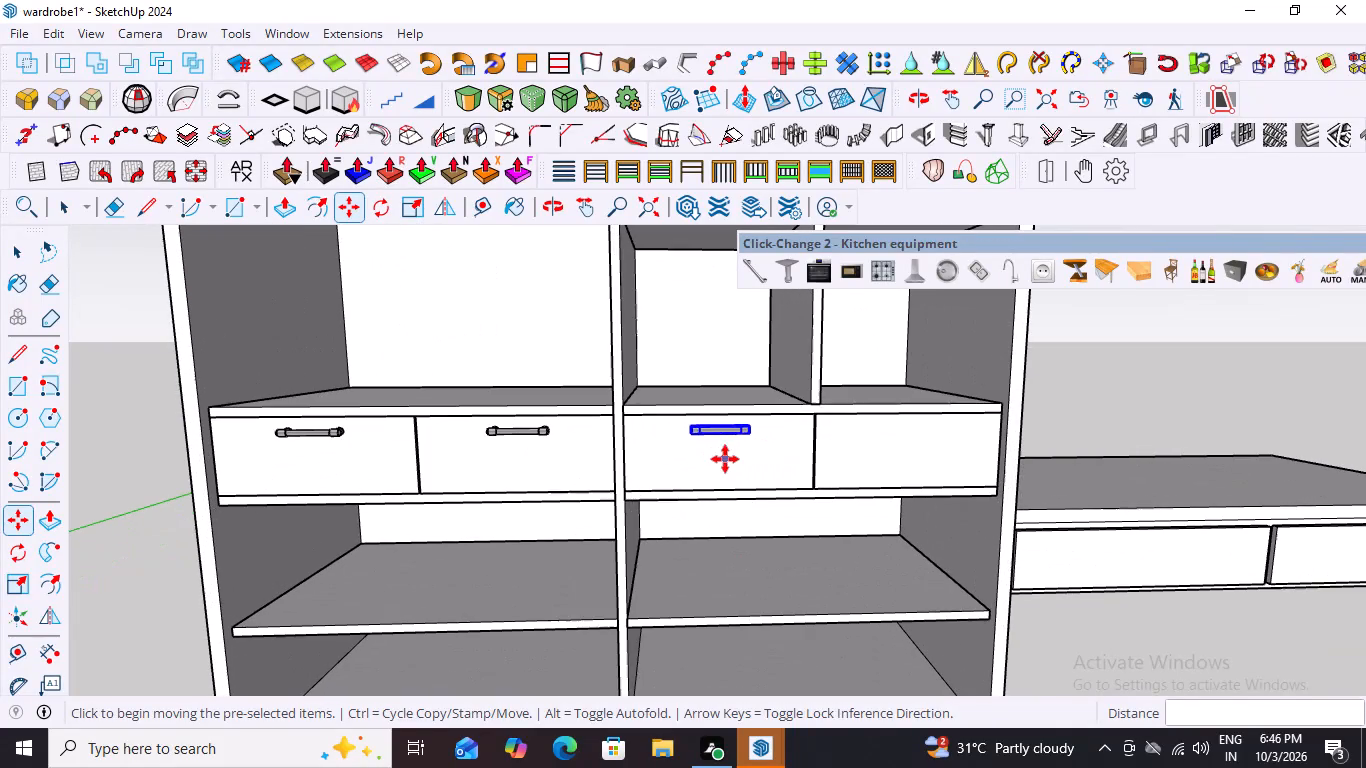
pyautogui.scroll(12, 729, 437)
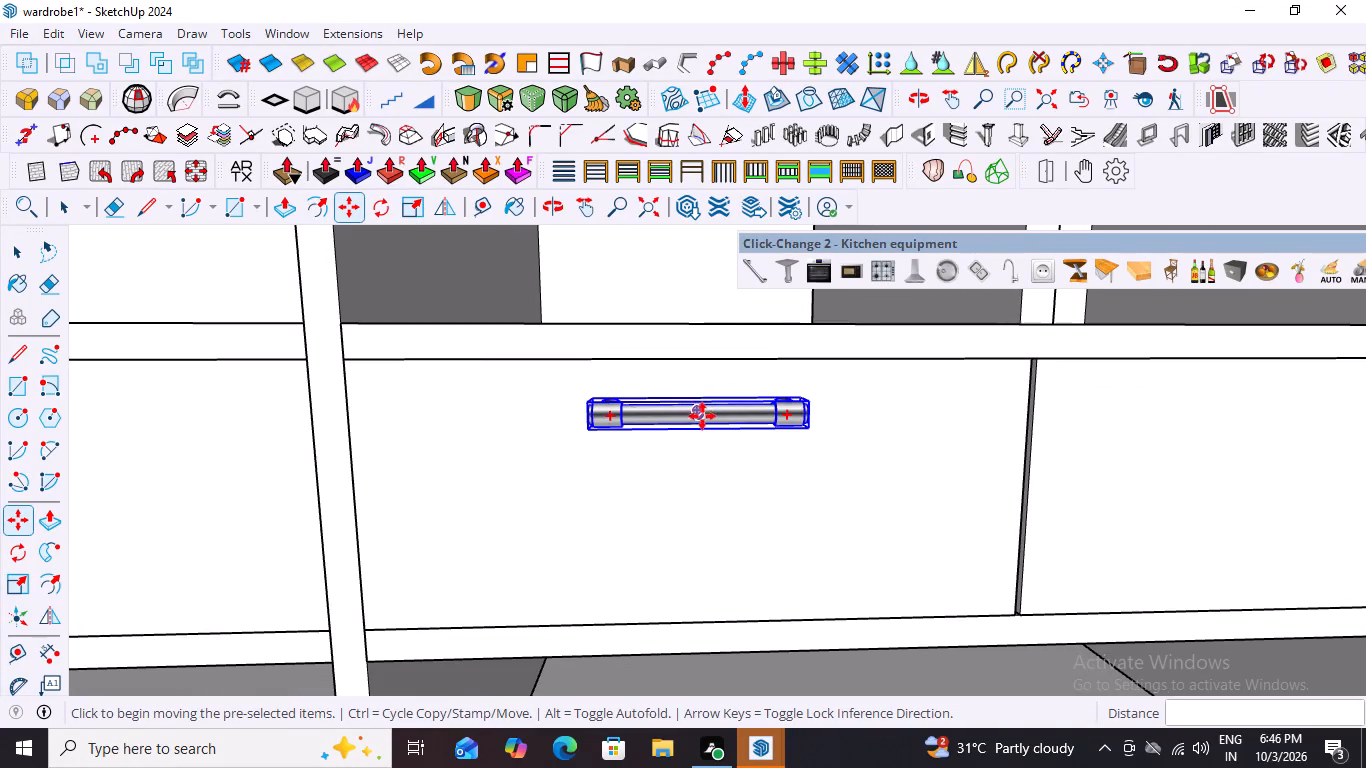
pyautogui.scroll(9, 698, 422)
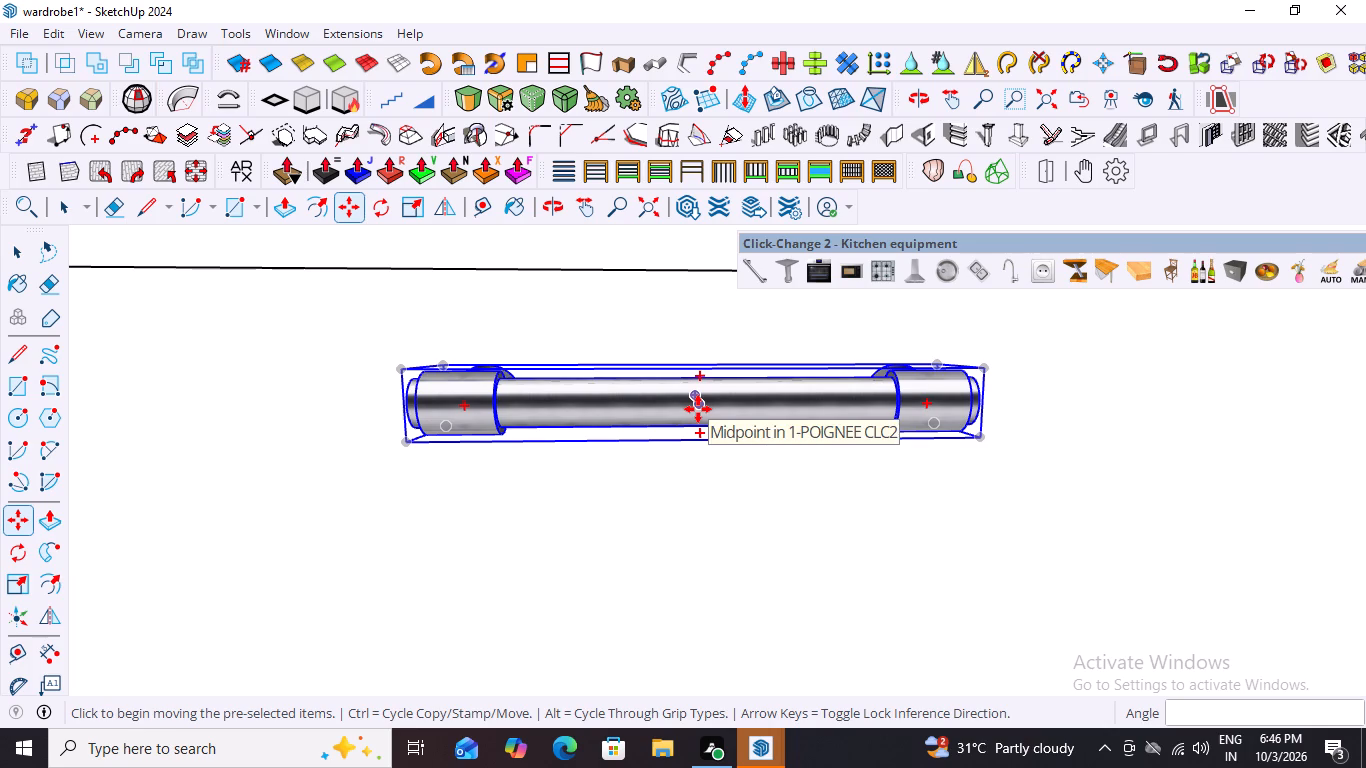
pyautogui.click(698, 409)
pyautogui.scroll(-20, 621, 456)
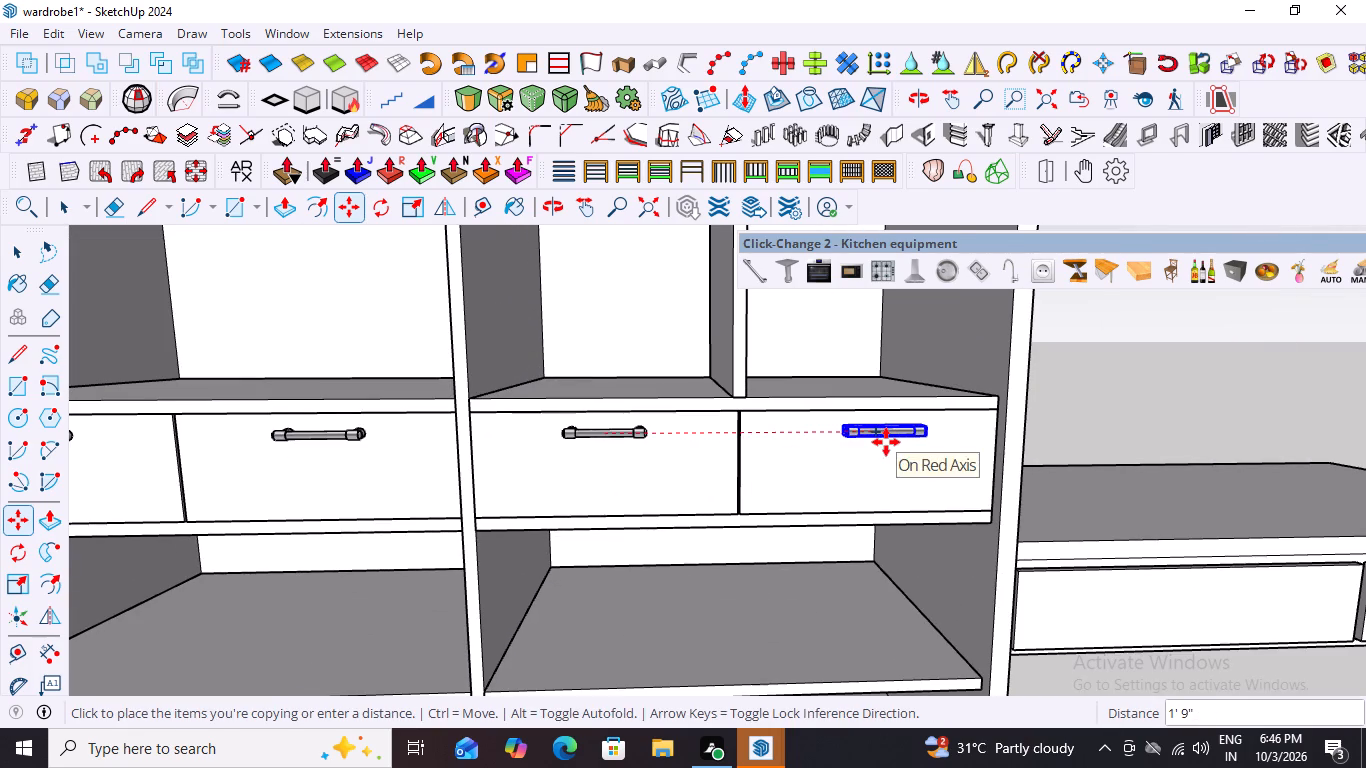
pyautogui.scroll(7, 886, 442)
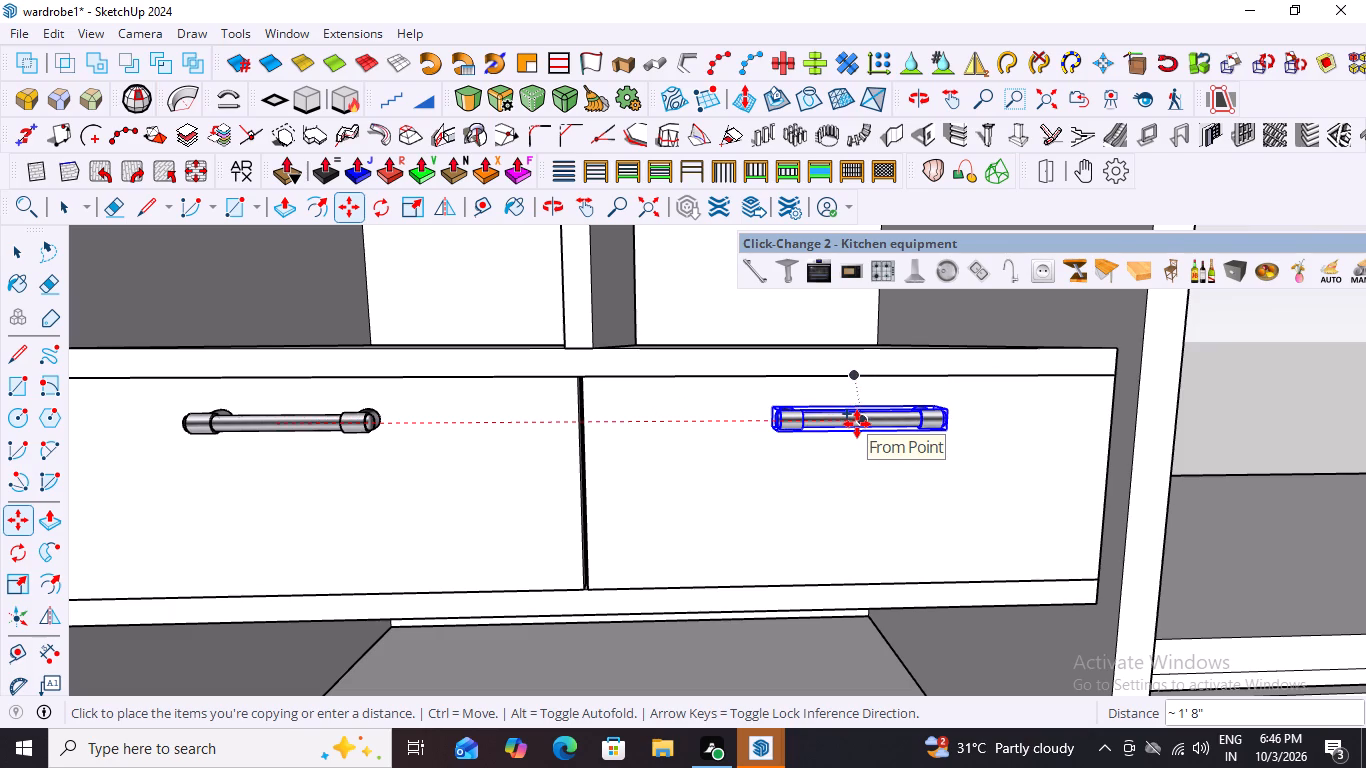
pyautogui.click(857, 424)
pyautogui.scroll(-20, 670, 456)
pyautogui.scroll(-1, 670, 456)
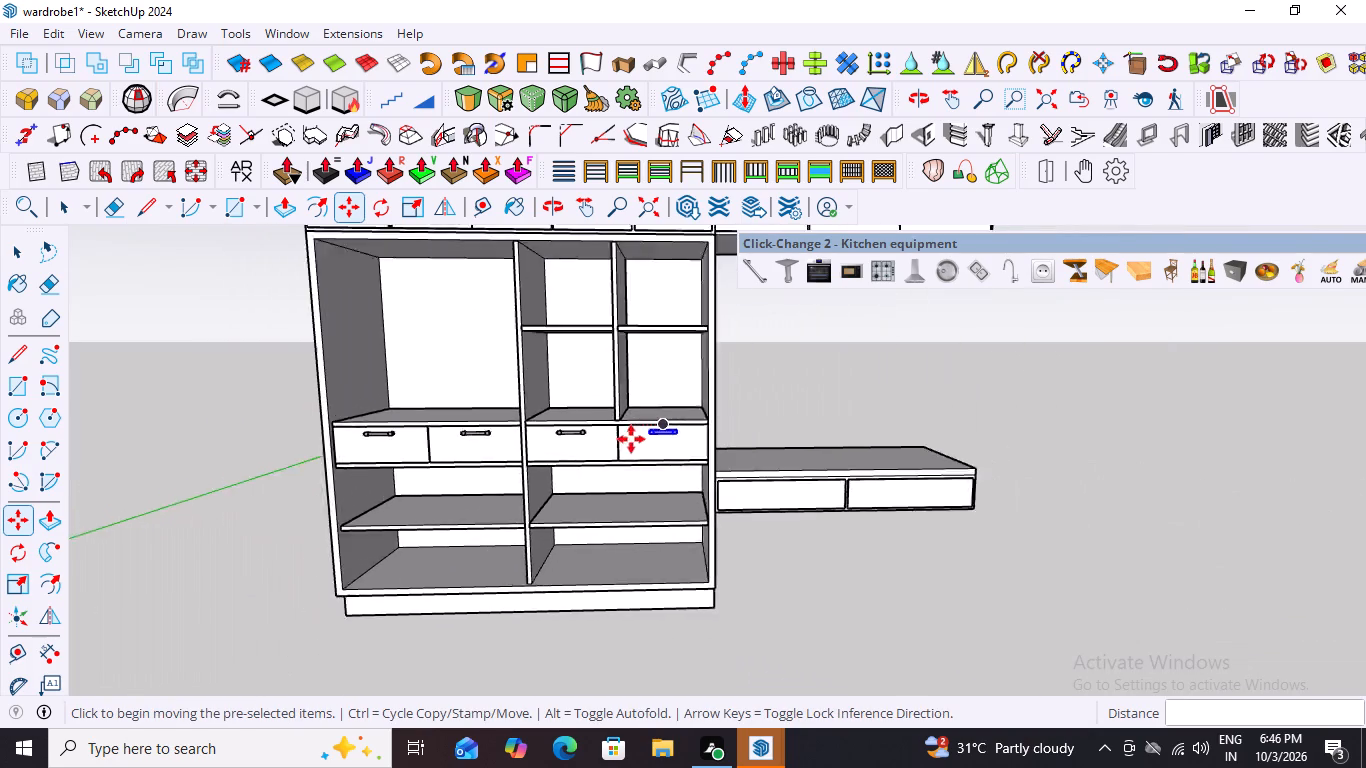
pyautogui.scroll(-1, 631, 439)
pyautogui.press('space')
pyautogui.click(919, 554)
# Examine the bar handles on the wardrobe's four drawer fronts and the overall unit from several angles.
pyautogui.scroll(3, 554, 439)
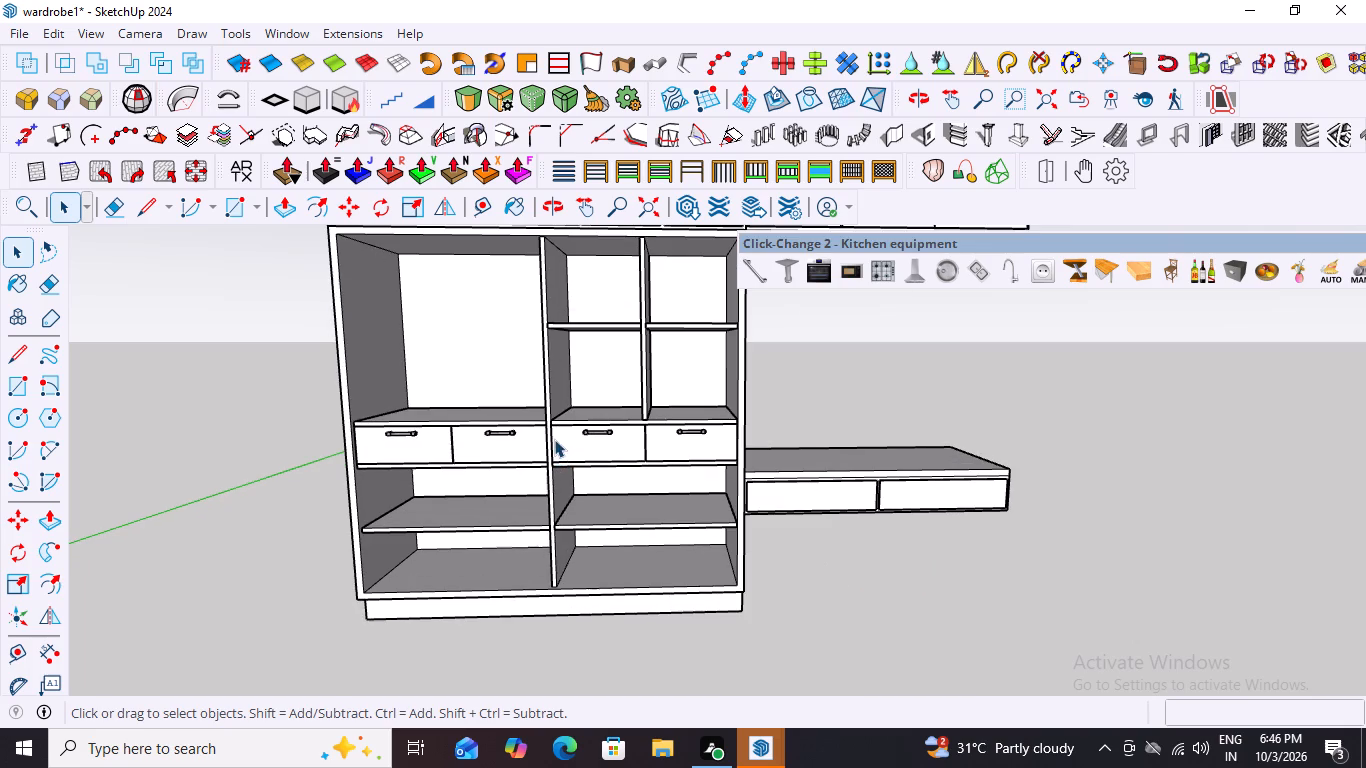
pyautogui.scroll(-4, 557, 437)
pyautogui.moveTo(661, 453); pyautogui.dragTo(446, 441, button='middle')
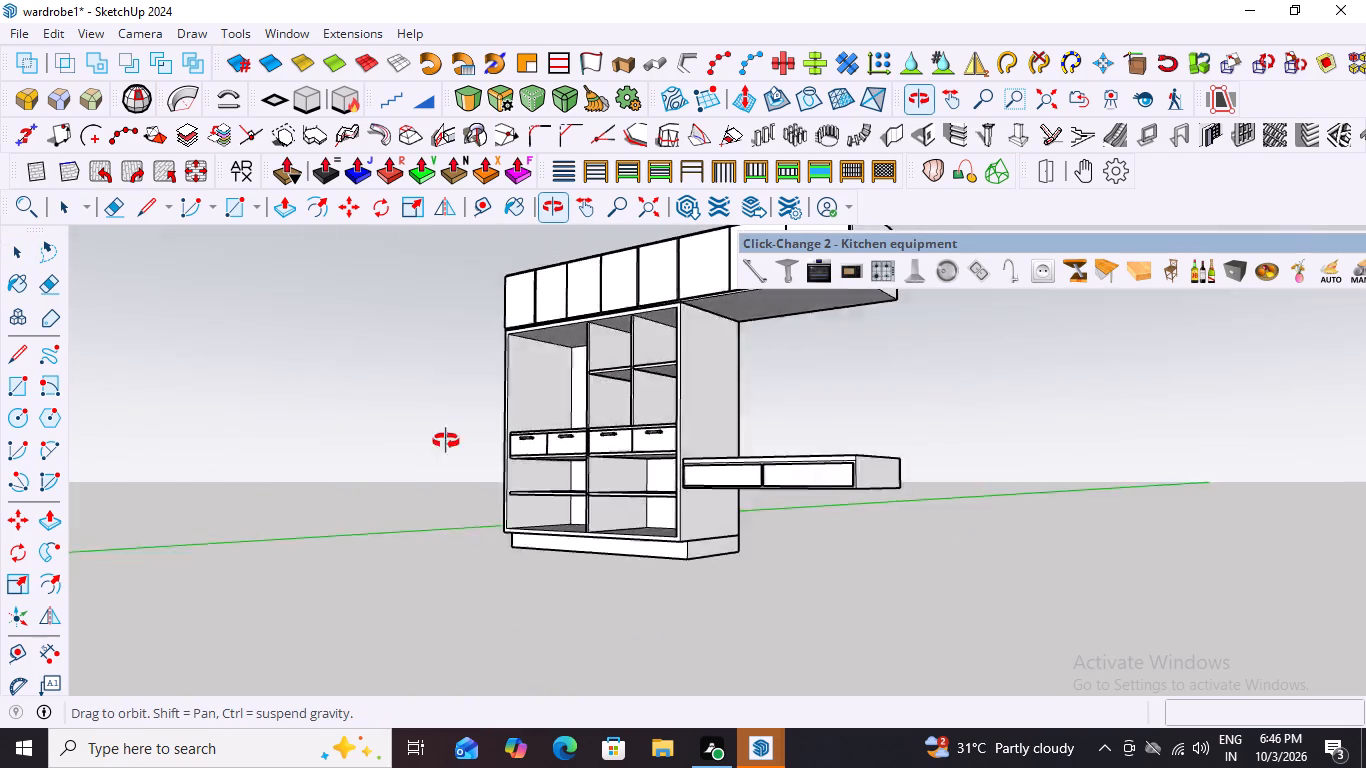
pyautogui.moveTo(446, 441); pyautogui.dragTo(699, 549, button='middle')
pyautogui.scroll(8, 634, 422)
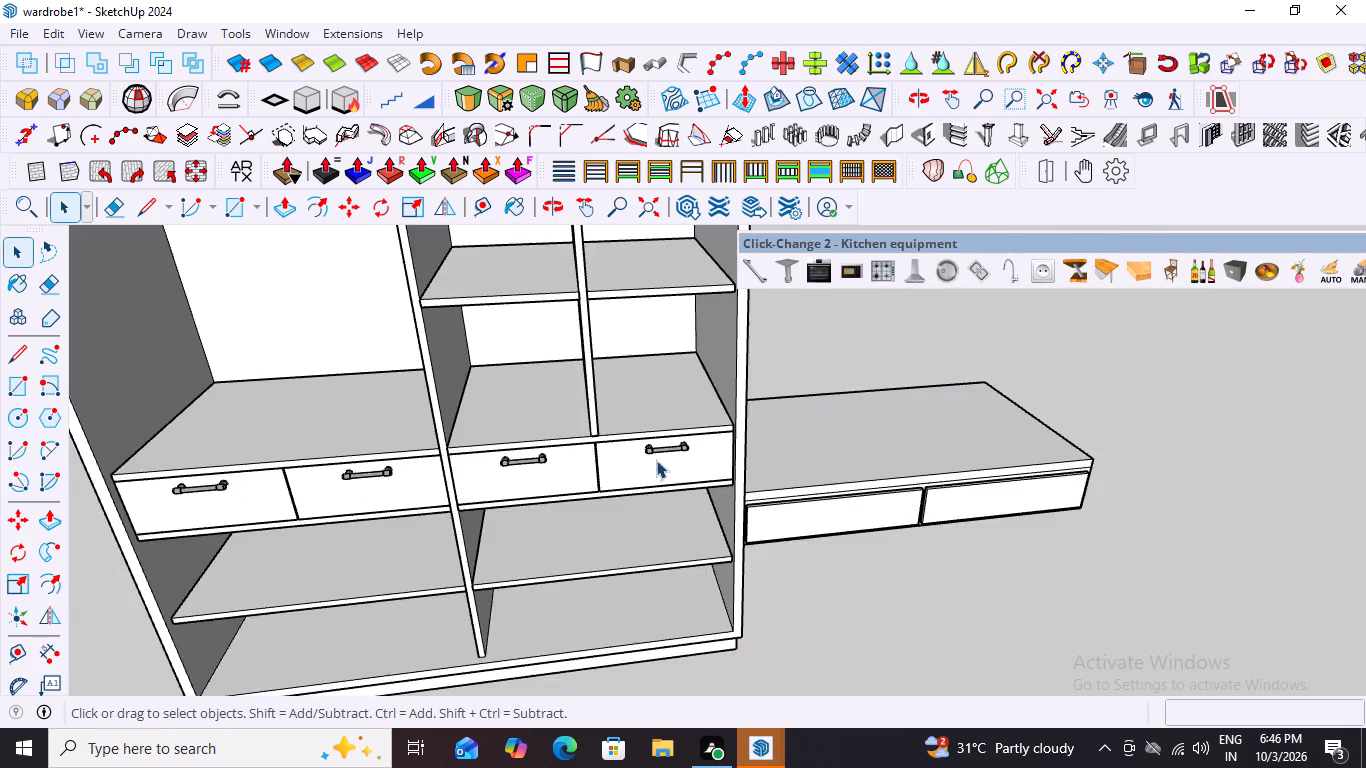
pyautogui.scroll(17, 656, 460)
pyautogui.moveTo(747, 476); pyautogui.dragTo(756, 545, button='middle')
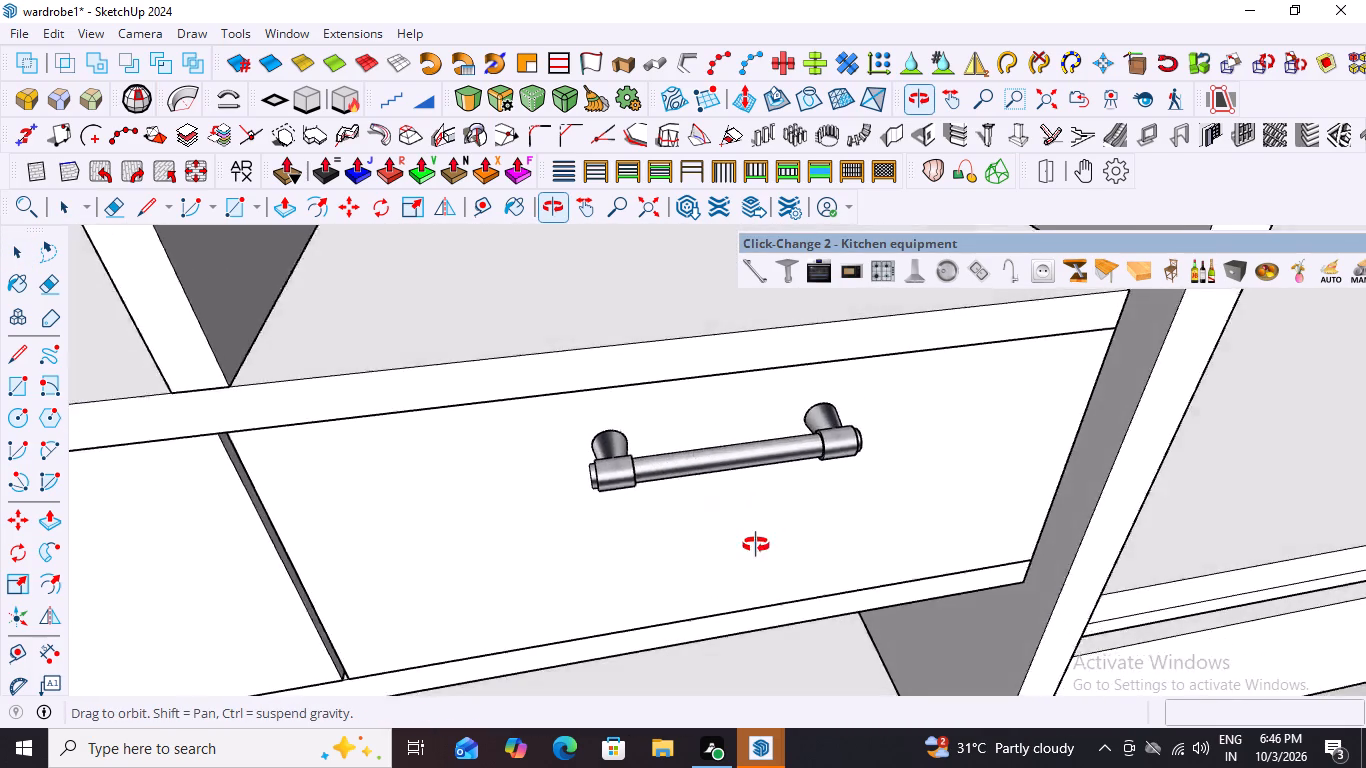
pyautogui.moveTo(756, 545); pyautogui.dragTo(1036, 419, button='middle')
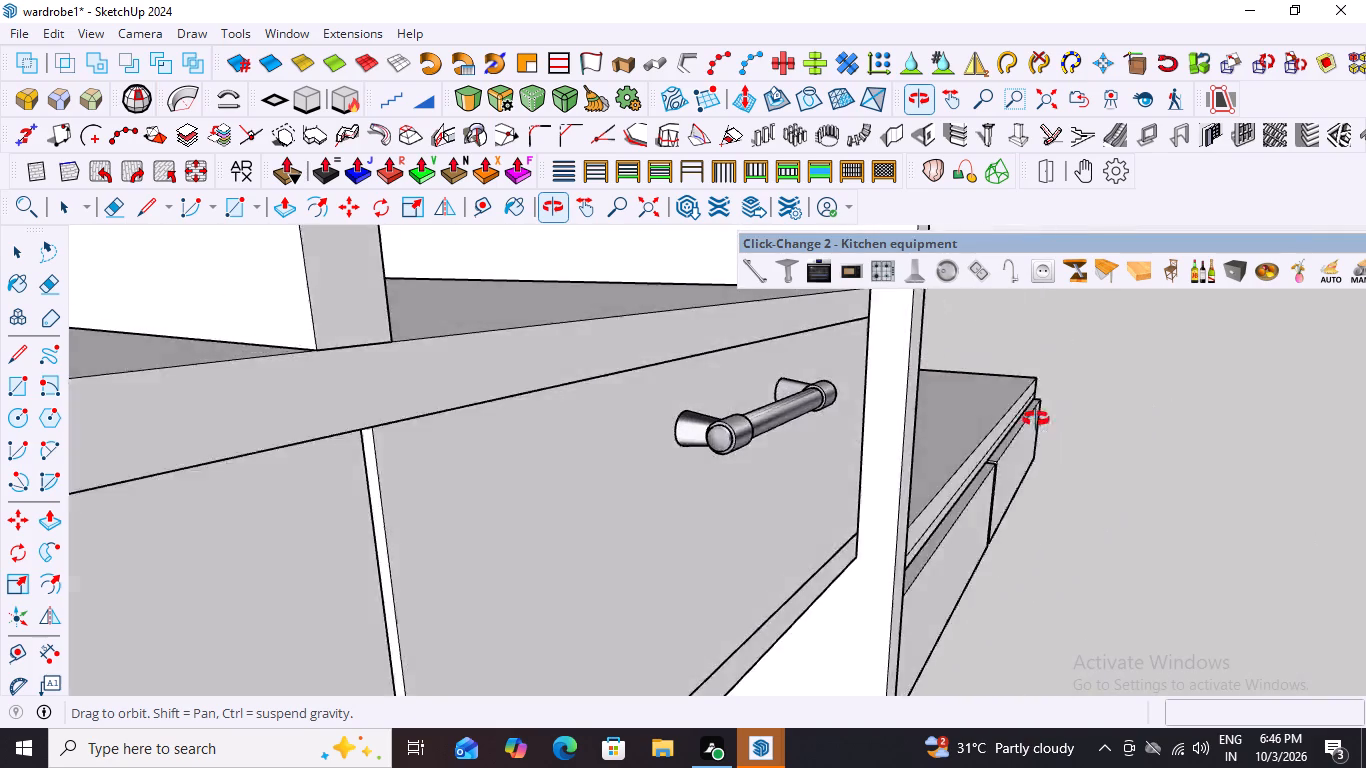
pyautogui.moveTo(1036, 419); pyautogui.dragTo(729, 460, button='middle')
pyautogui.scroll(-8, 729, 459)
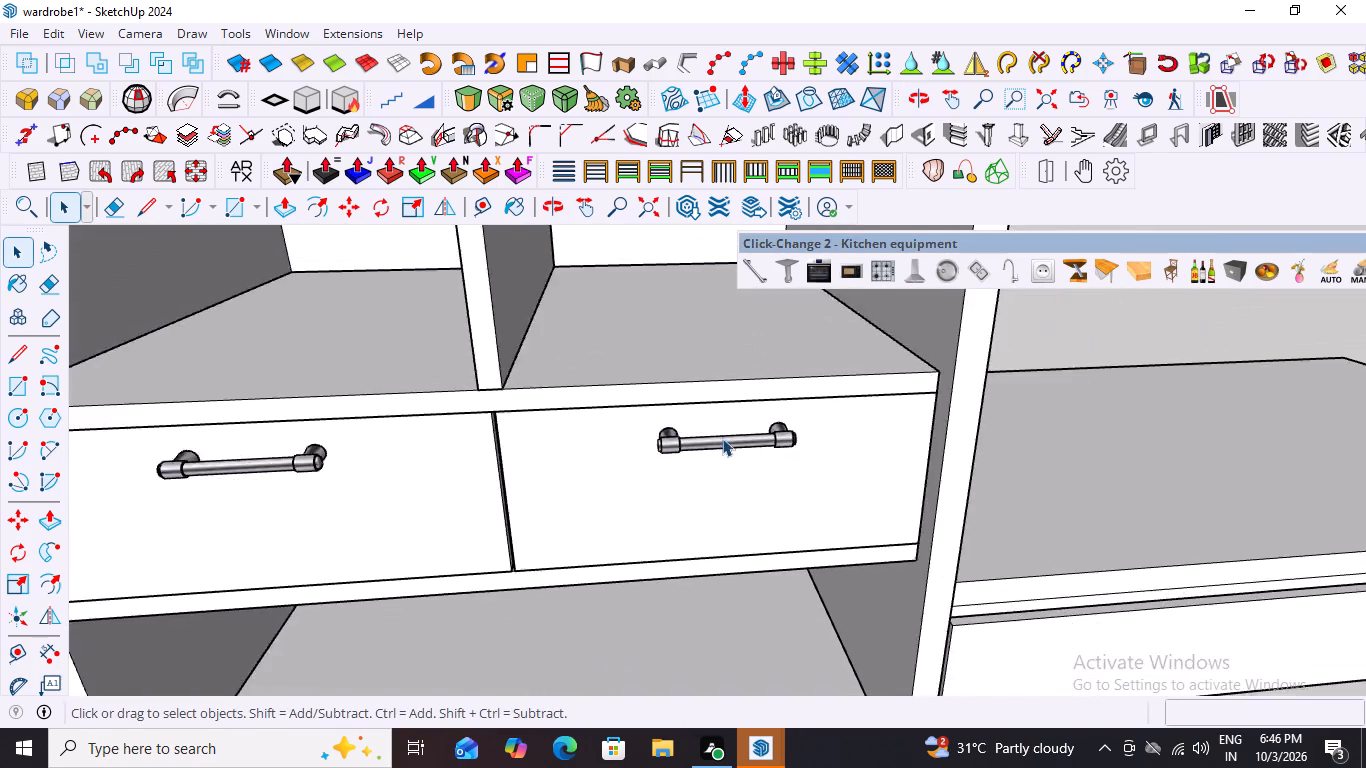
pyautogui.scroll(-12, 722, 438)
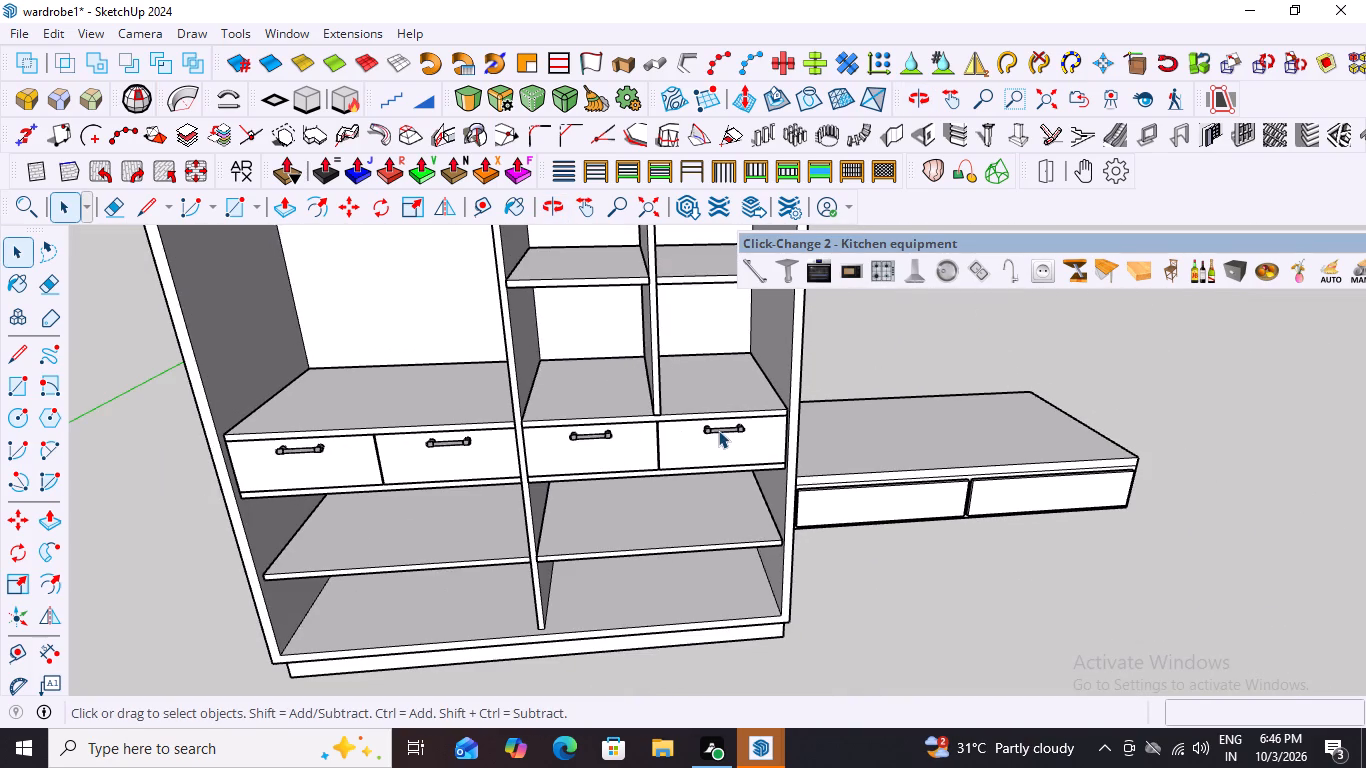
pyautogui.scroll(8, 721, 435)
pyautogui.moveTo(743, 416); pyautogui.dragTo(736, 505, button='middle')
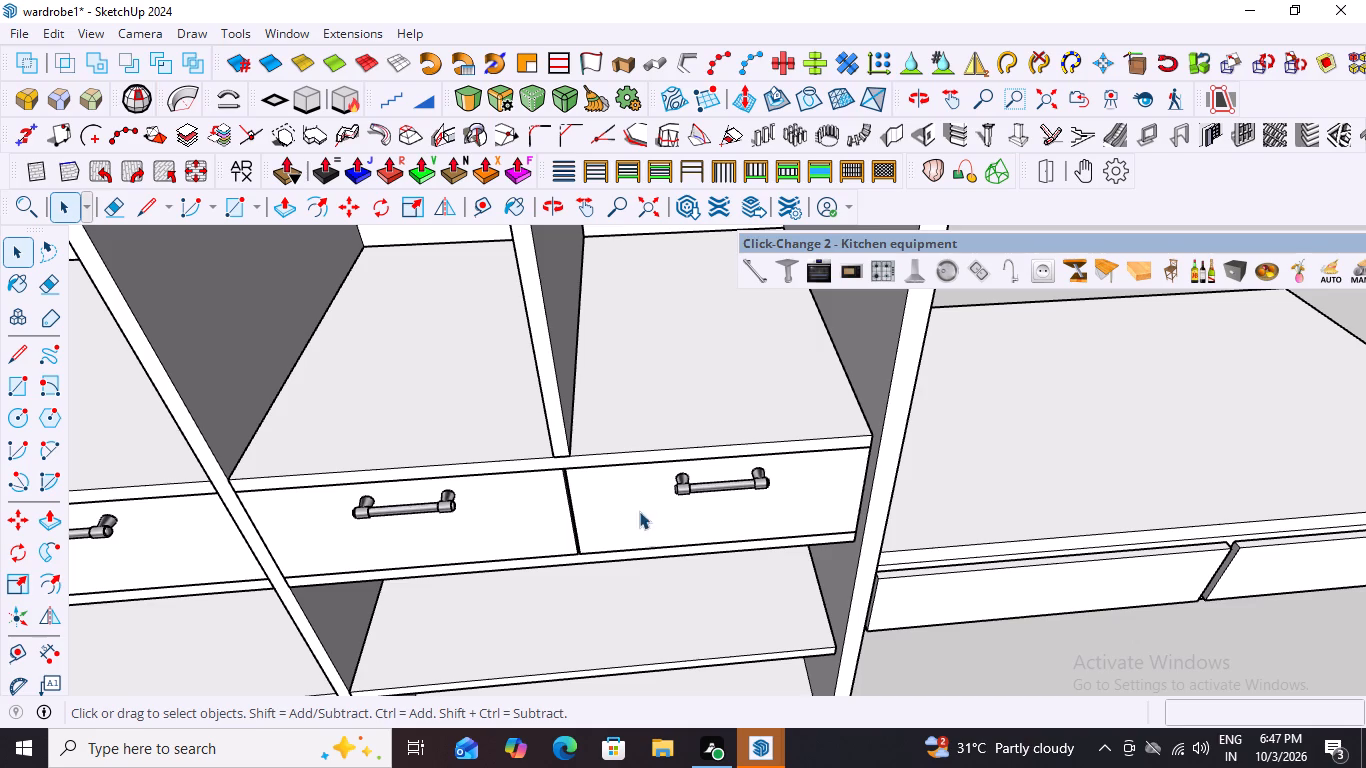
pyautogui.scroll(-13, 505, 523)
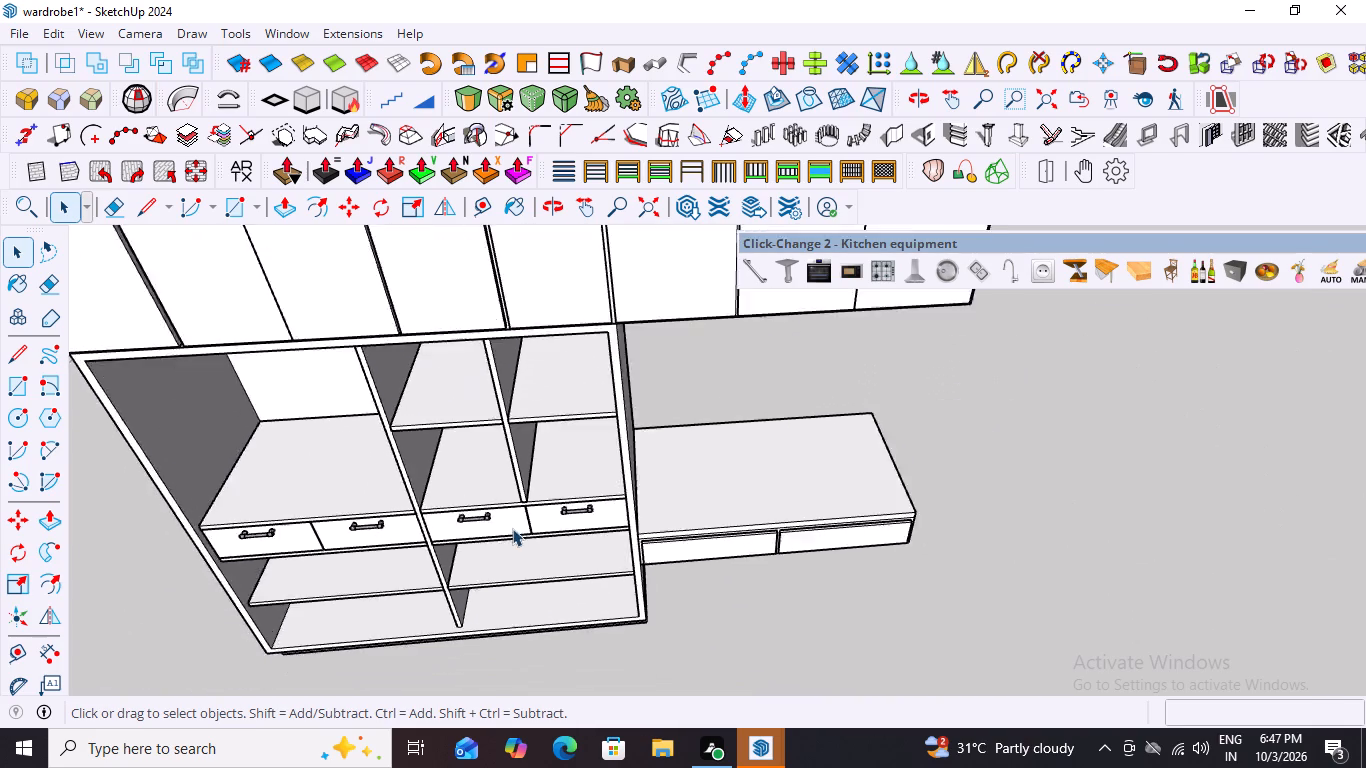
pyautogui.scroll(-8, 512, 528)
pyautogui.moveTo(465, 536); pyautogui.dragTo(475, 352, button='middle')
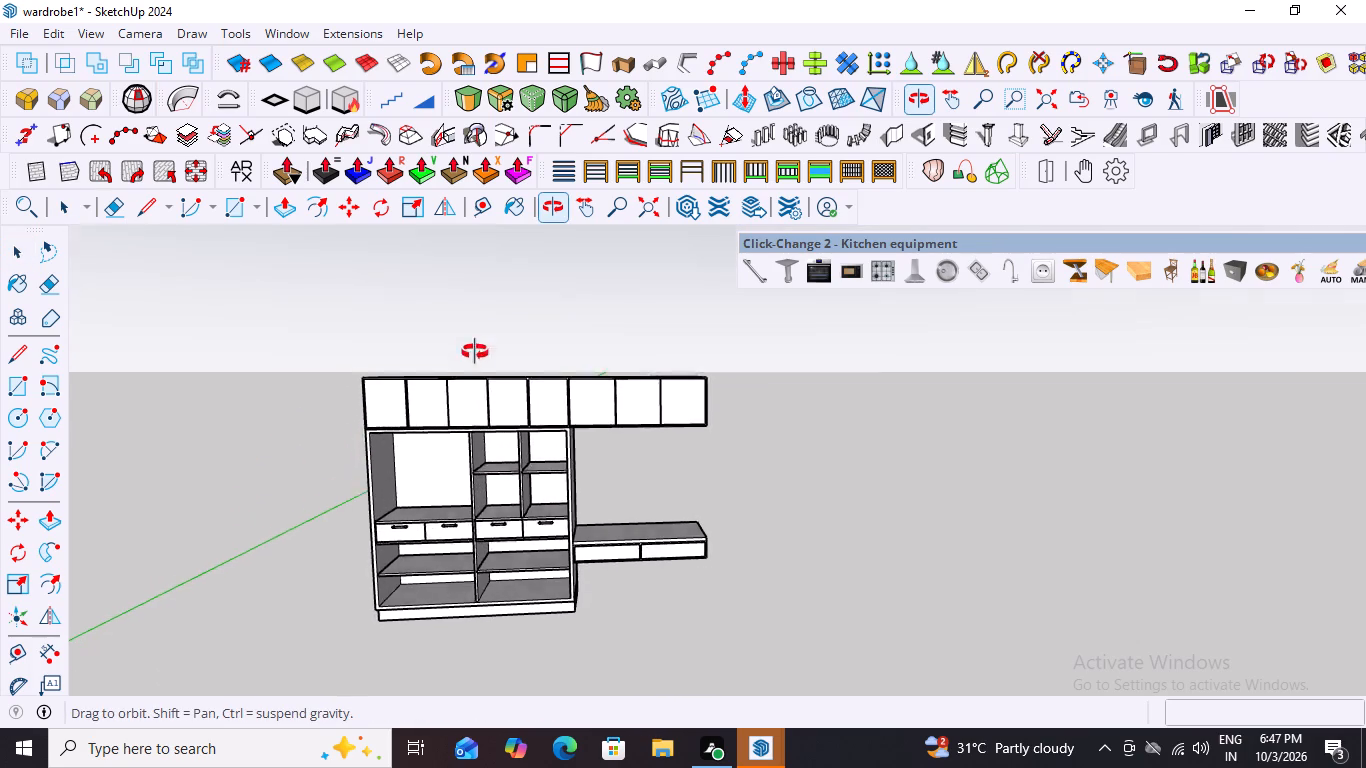
pyautogui.moveTo(475, 352); pyautogui.dragTo(475, 351, button='middle')
pyautogui.scroll(8, 378, 414)
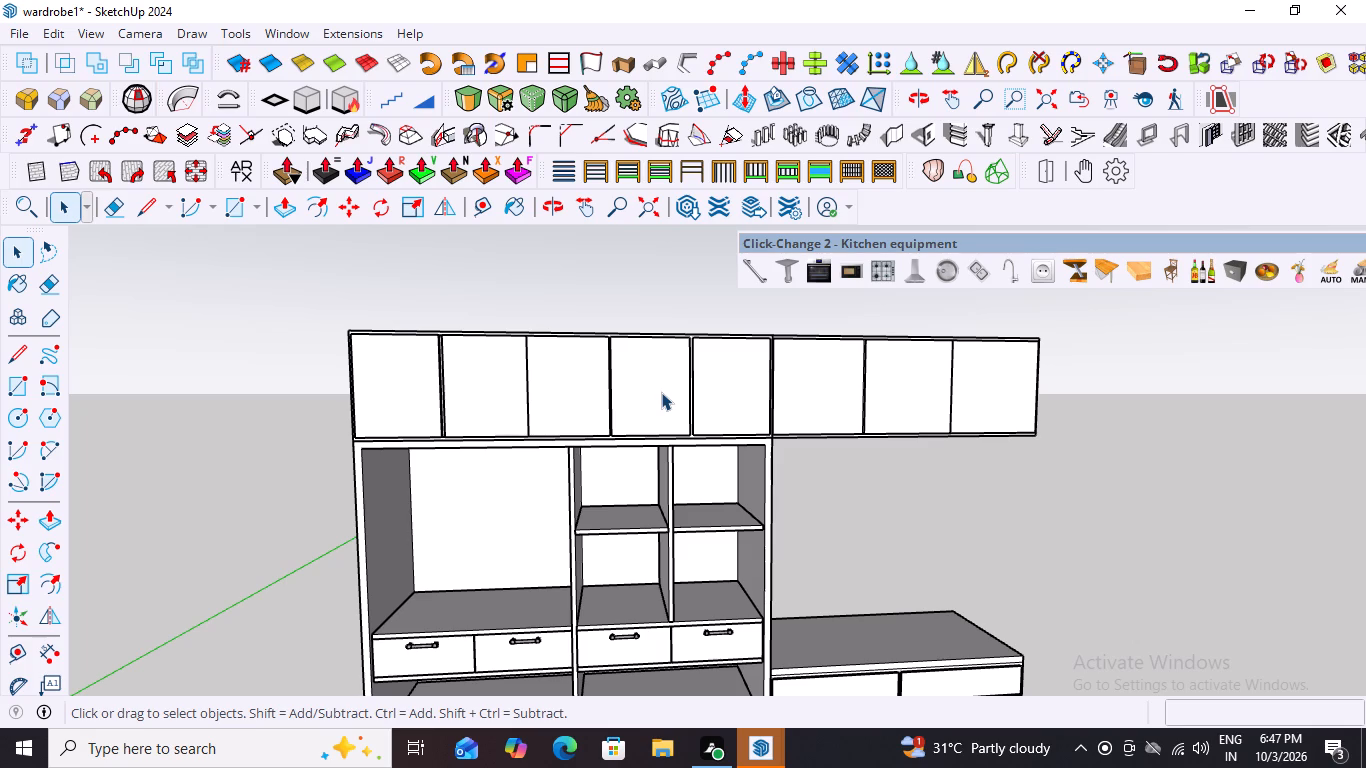
# Examine the wardrobe's four drawer fronts and the adjoining raised two-drawer box up close and from a distance.
pyautogui.scroll(-7, 638, 393)
pyautogui.scroll(3, 826, 572)
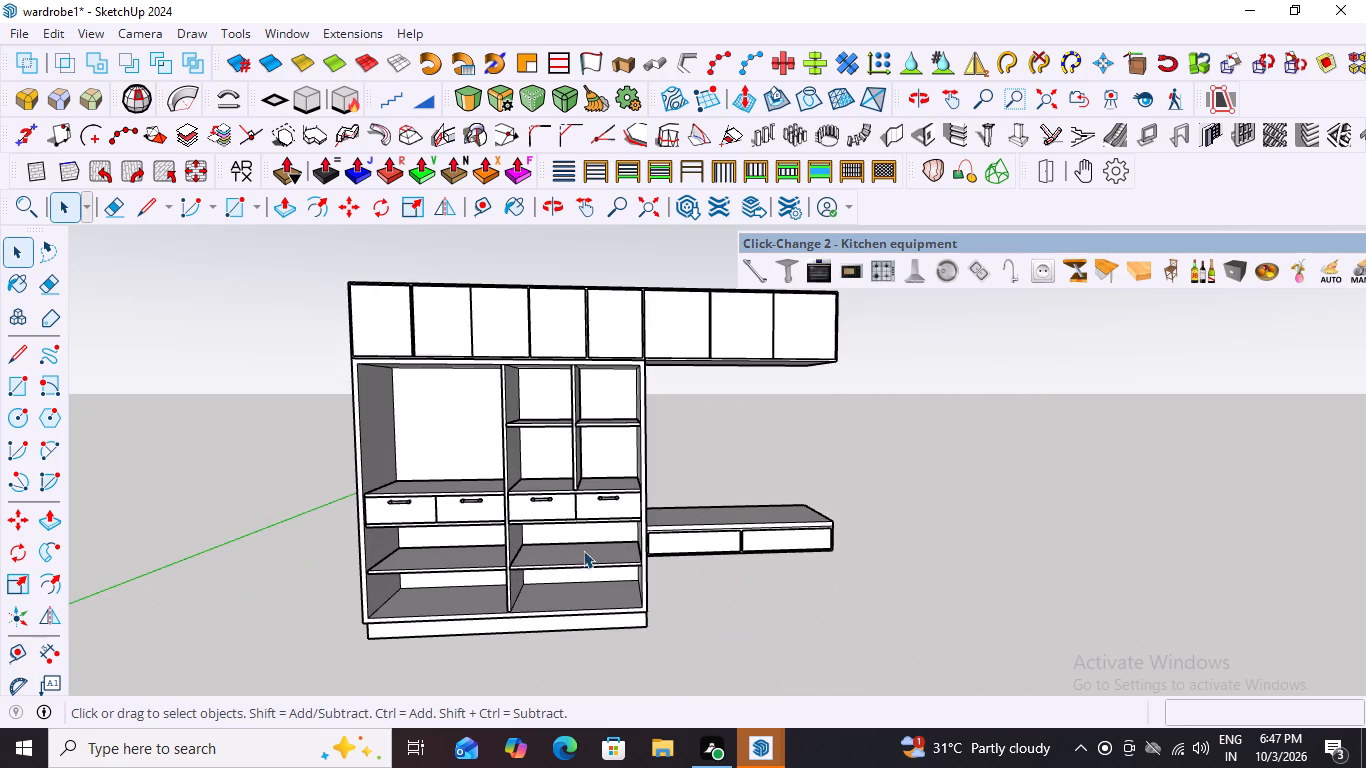
pyautogui.scroll(9, 583, 542)
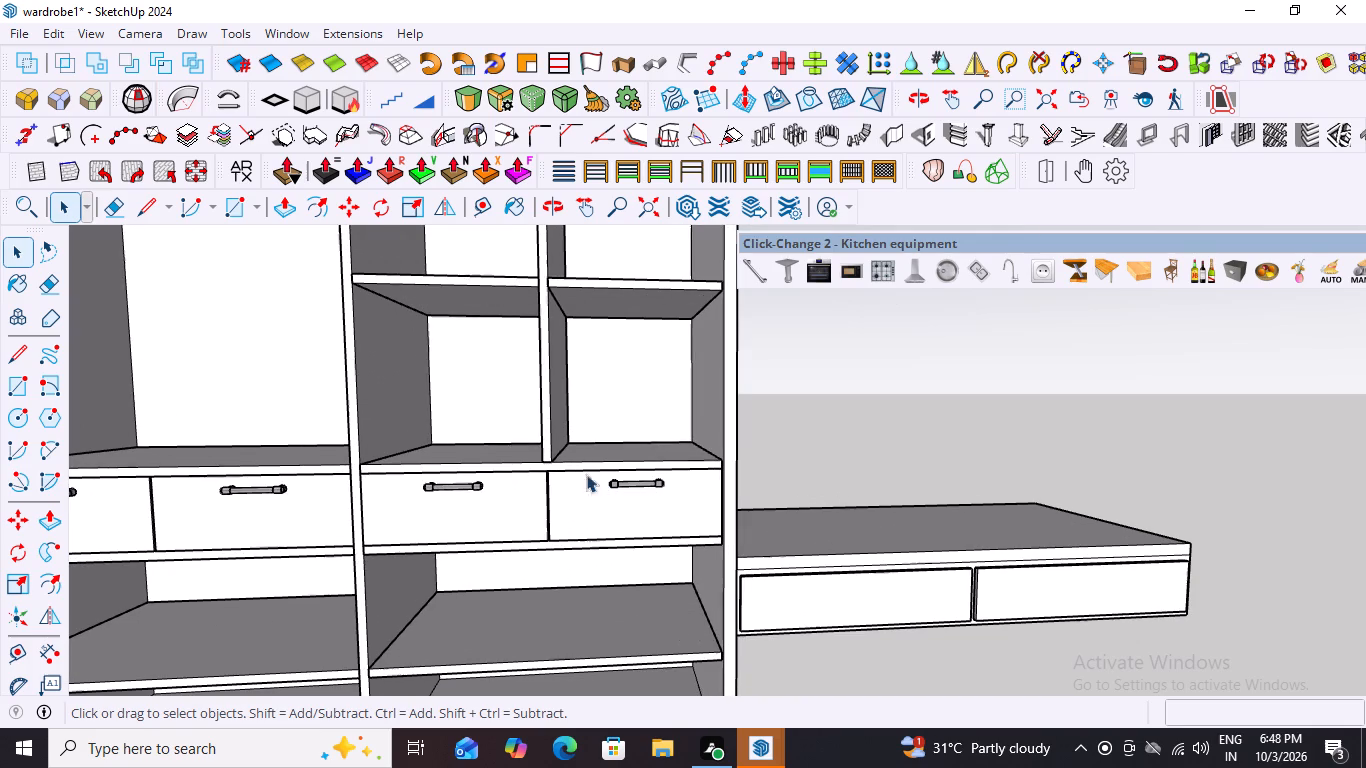
pyautogui.scroll(-11, 561, 463)
pyautogui.scroll(6, 562, 485)
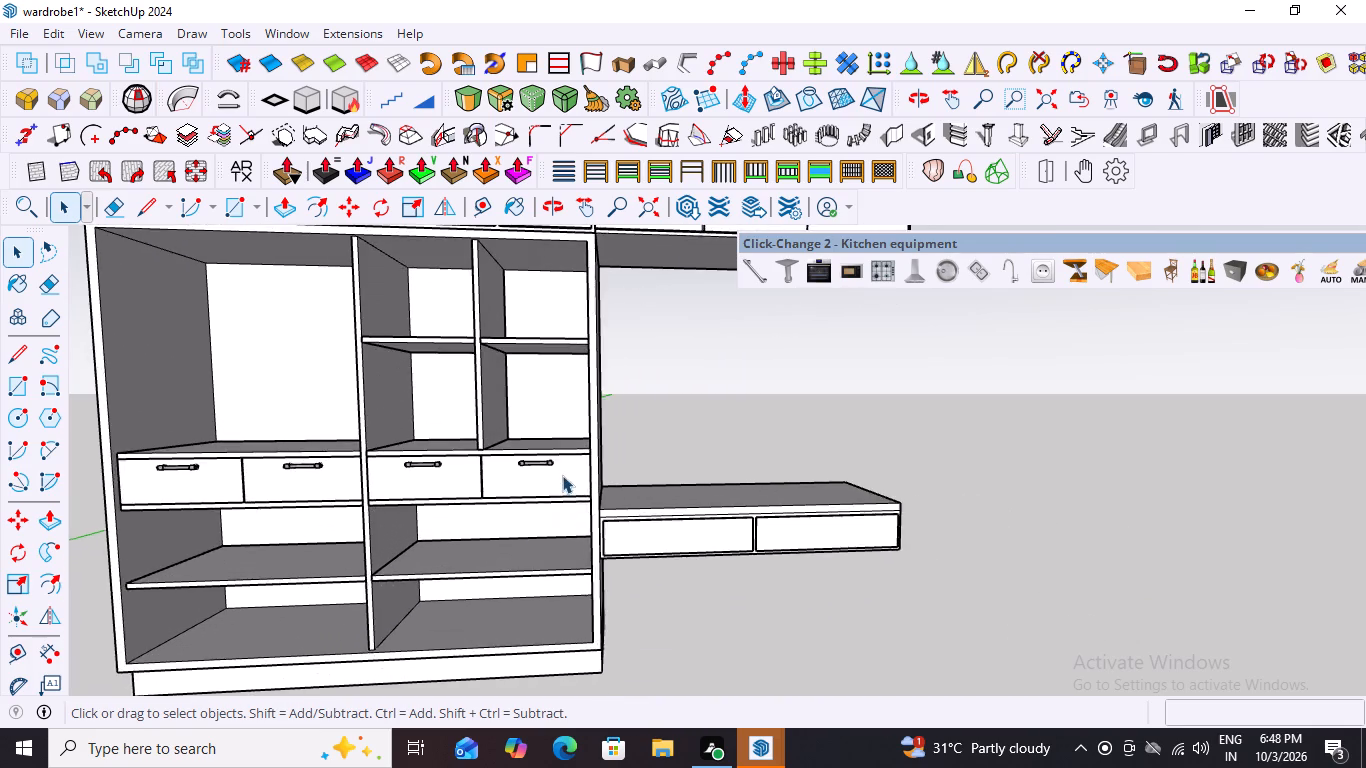
# Copy the wardrobe's fourth drawer handle about 2' 5 1/2" onto the raised box's first drawer front, aligned with the middle of its top edge.
pyautogui.scroll(11, 512, 479)
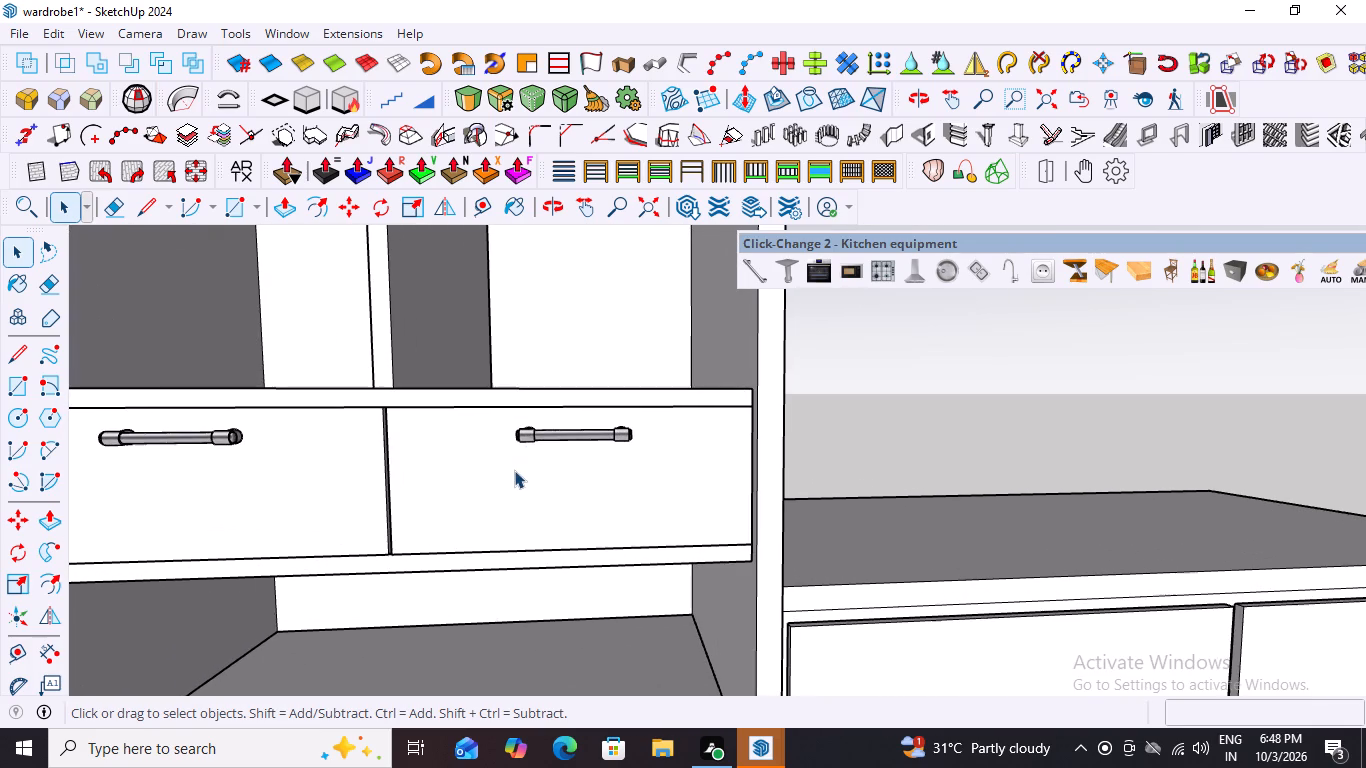
pyautogui.click(577, 436)
pyautogui.press('m')
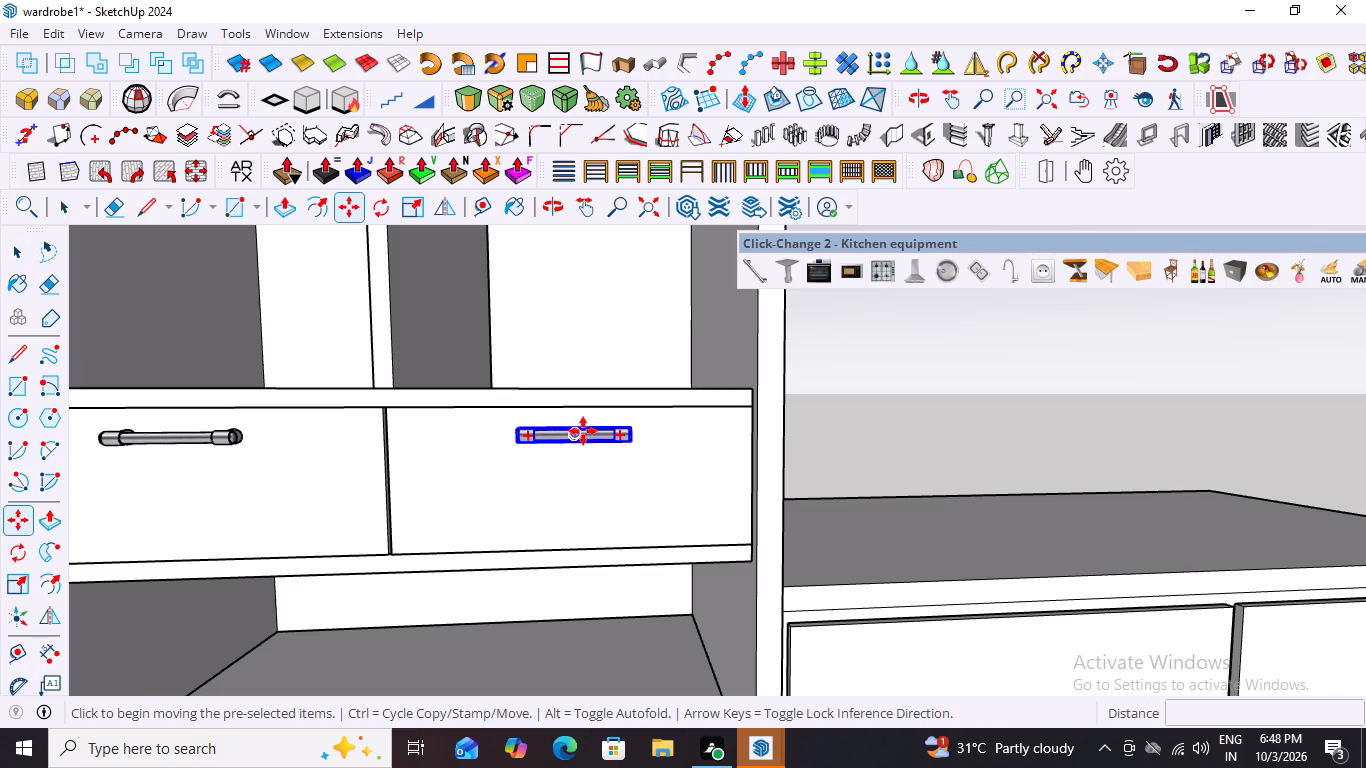
pyautogui.click(578, 435)
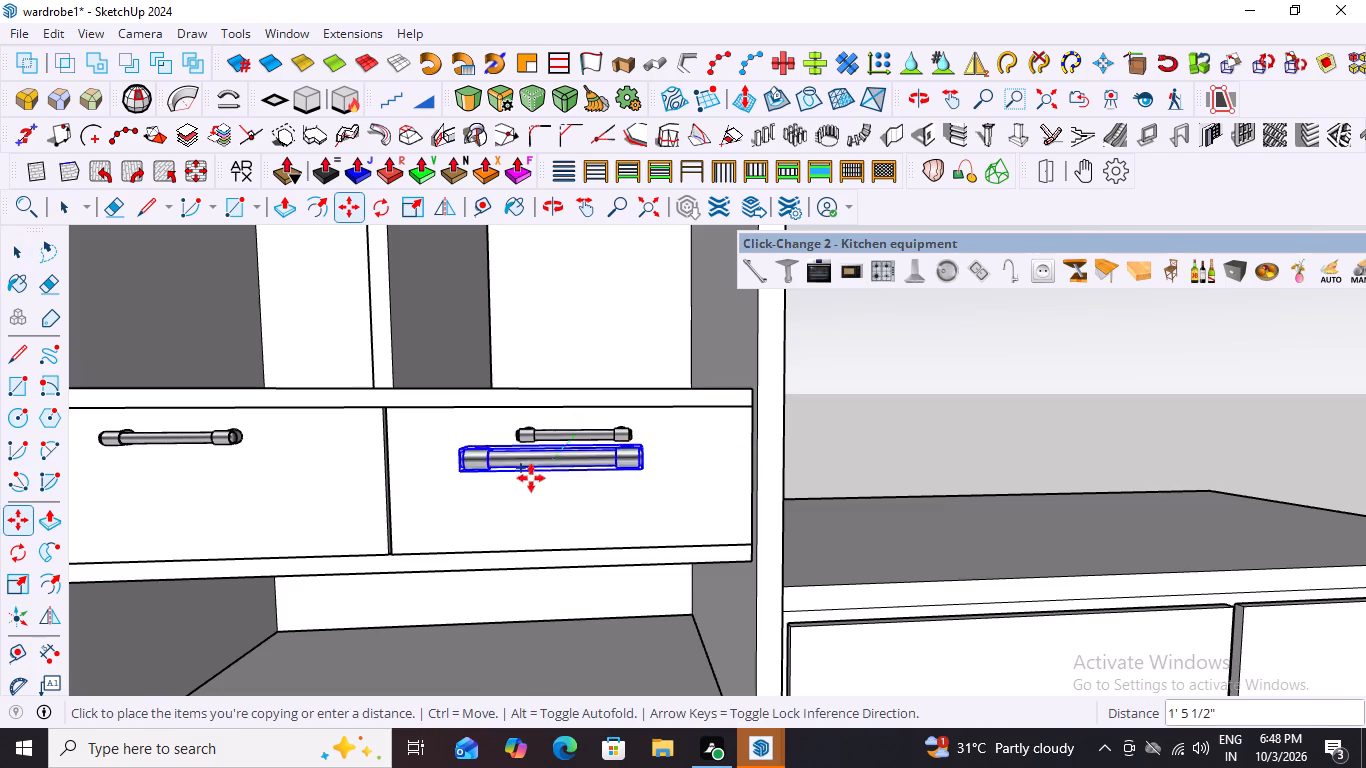
pyautogui.scroll(-7, 853, 562)
pyautogui.moveTo(944, 624); pyautogui.dragTo(867, 603, button='middle')
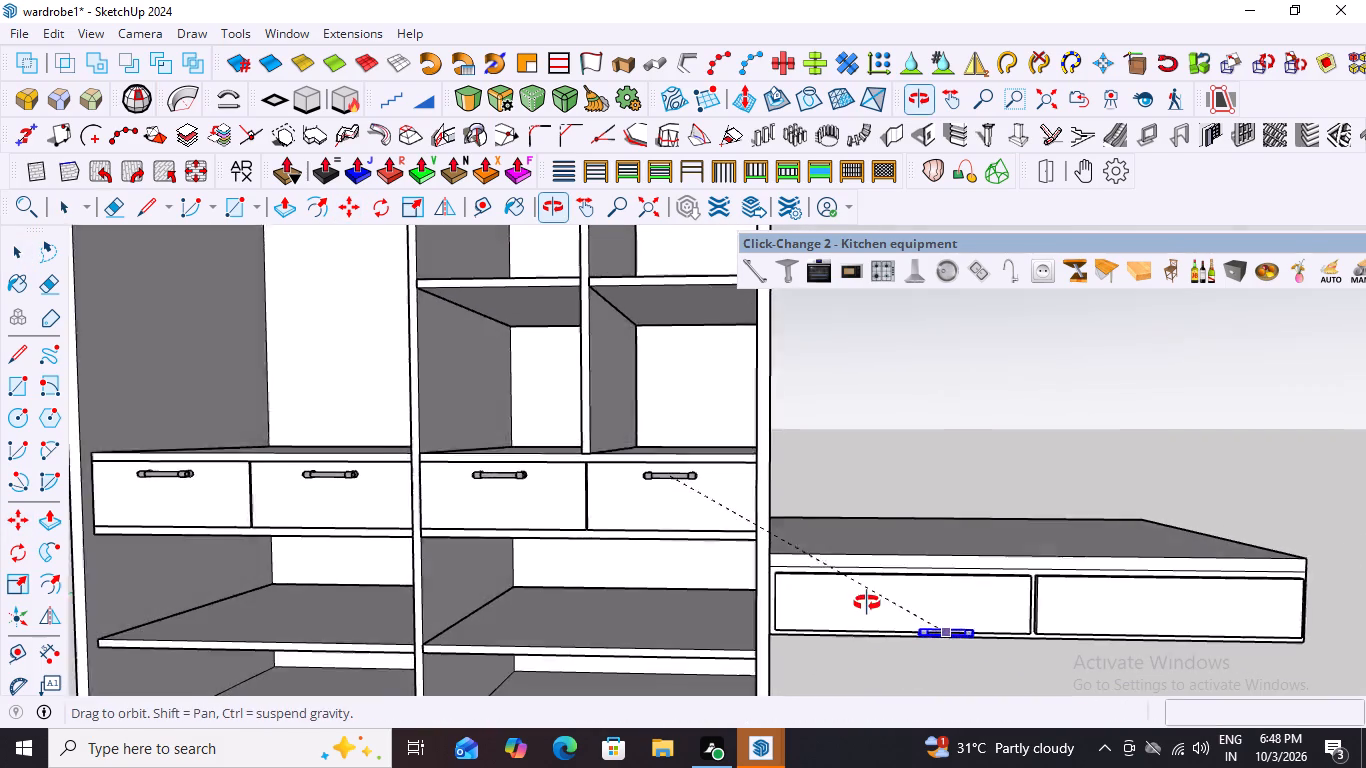
pyautogui.moveTo(867, 603); pyautogui.dragTo(868, 603, button='middle')
pyautogui.scroll(8, 898, 595)
pyautogui.moveTo(905, 587); pyautogui.dragTo(1018, 667, button='middle')
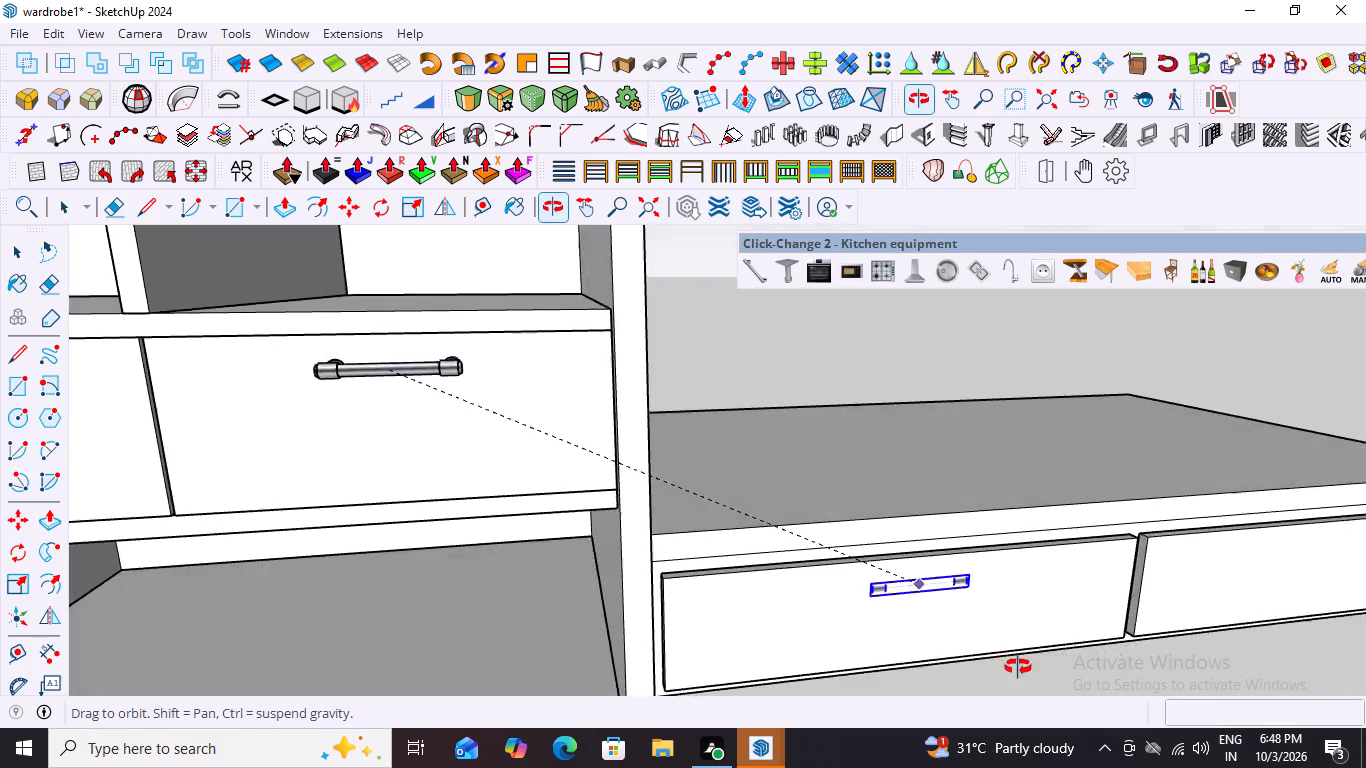
pyautogui.moveTo(1018, 667); pyautogui.dragTo(1089, 758, button='middle')
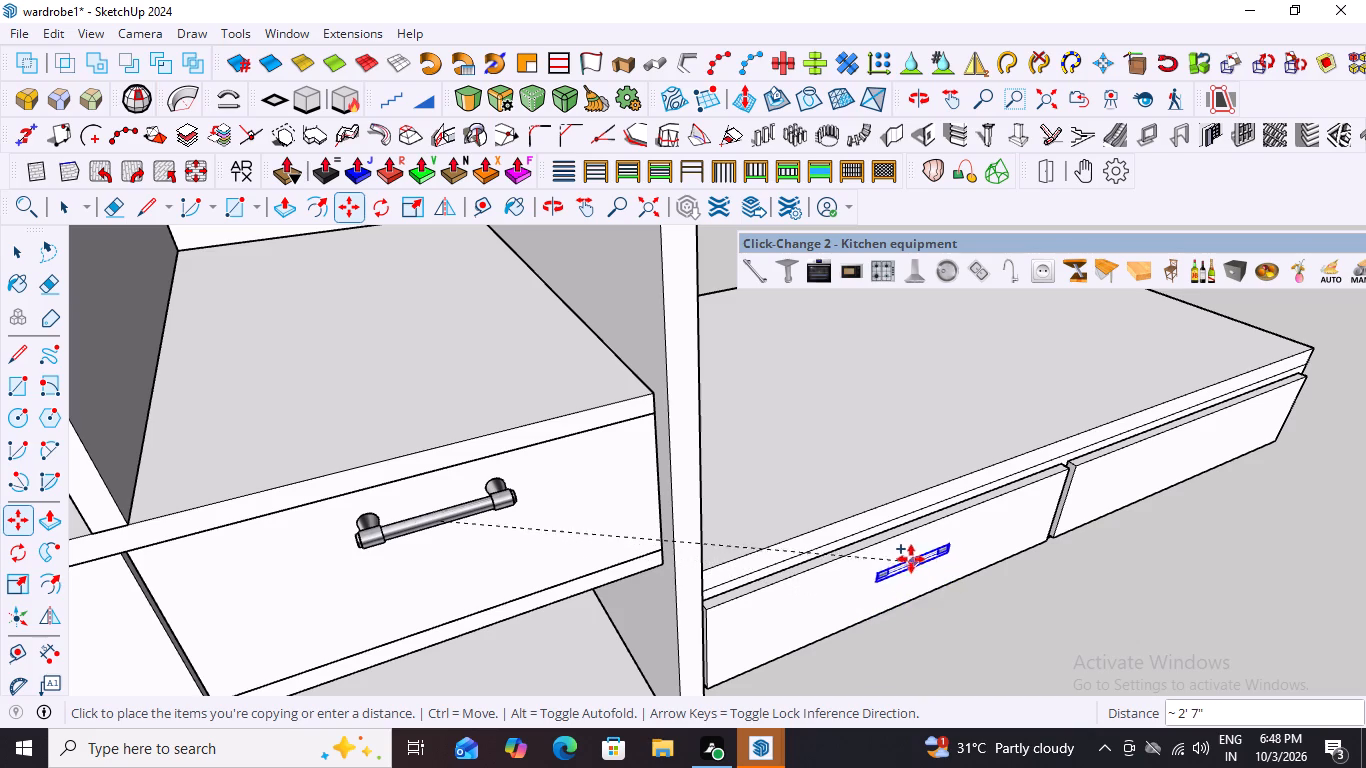
pyautogui.scroll(7, 908, 550)
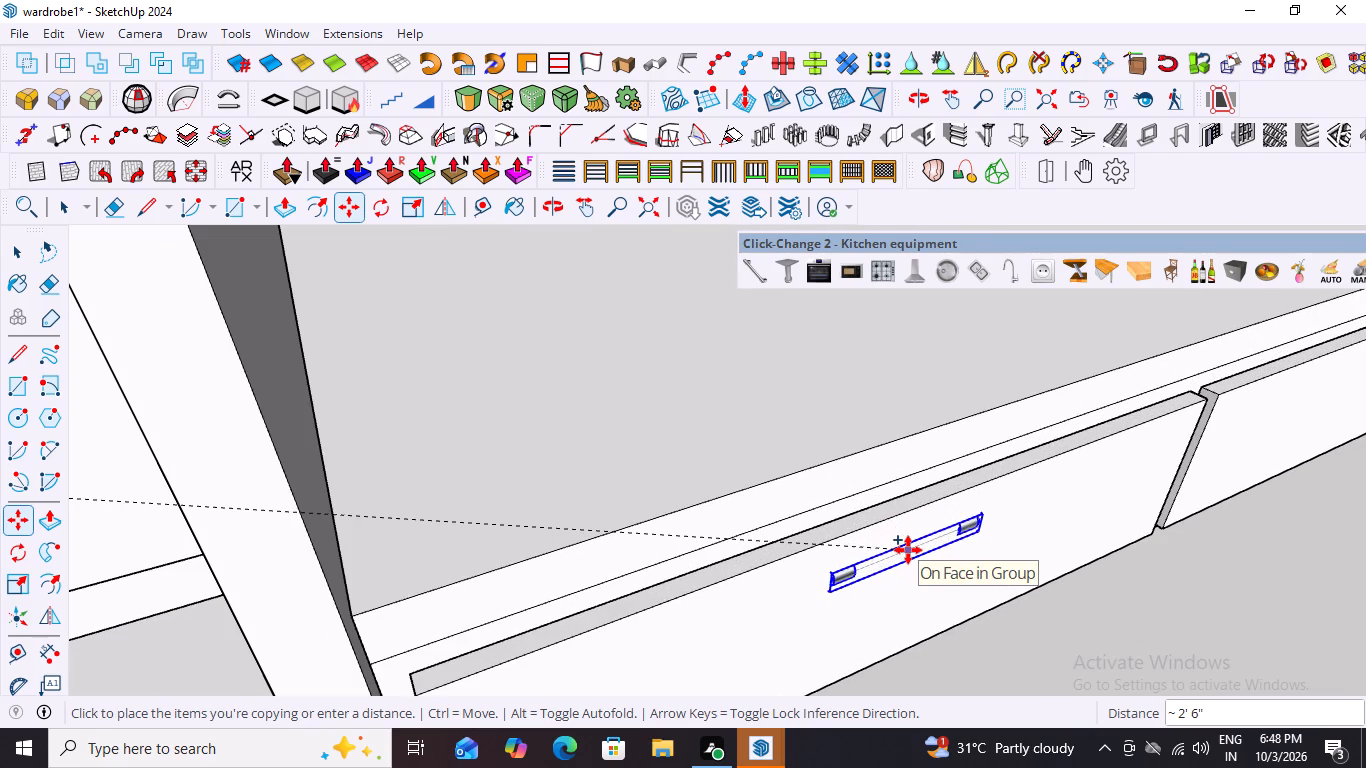
pyautogui.moveTo(688, 474); pyautogui.dragTo(673, 464, button='middle')
pyautogui.scroll(-6, 673, 464)
pyautogui.moveTo(1043, 695); pyautogui.dragTo(818, 584, button='middle')
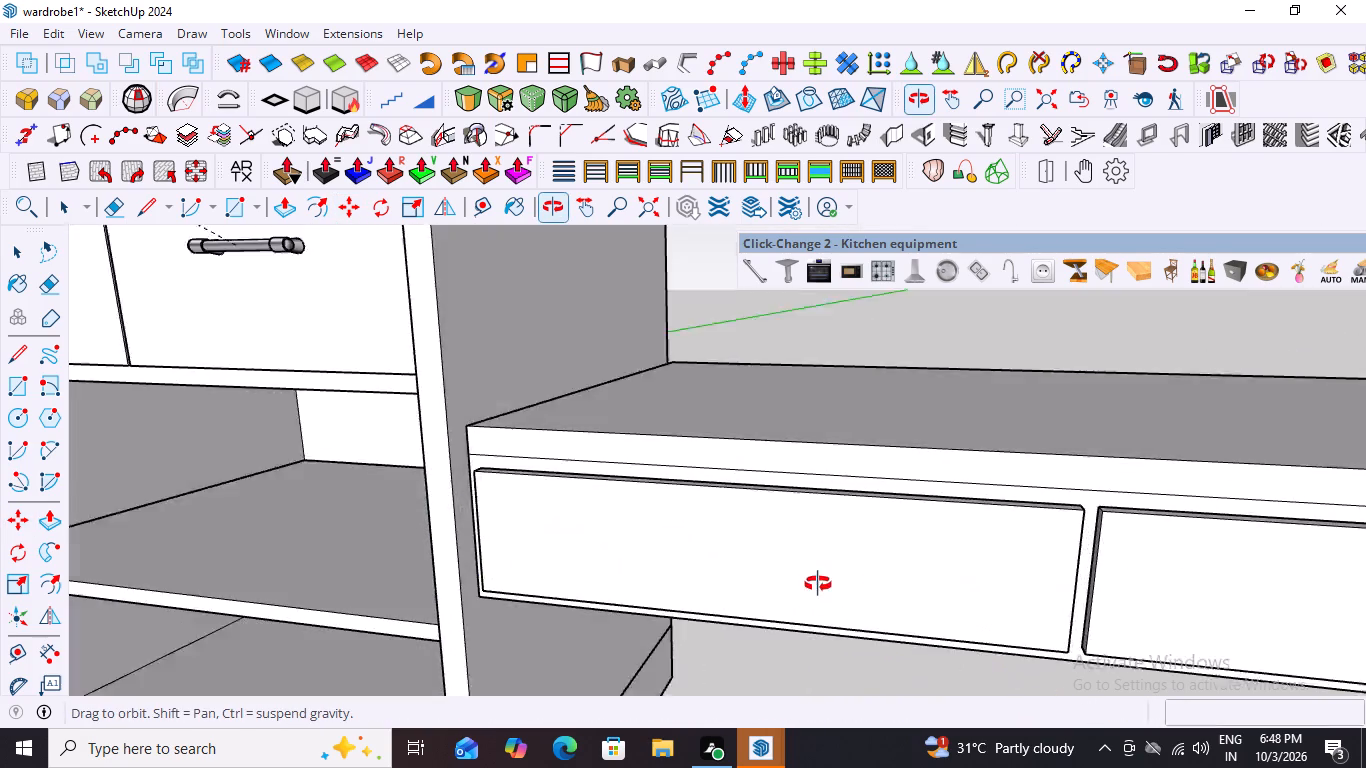
pyautogui.moveTo(818, 584); pyautogui.dragTo(919, 588, button='middle')
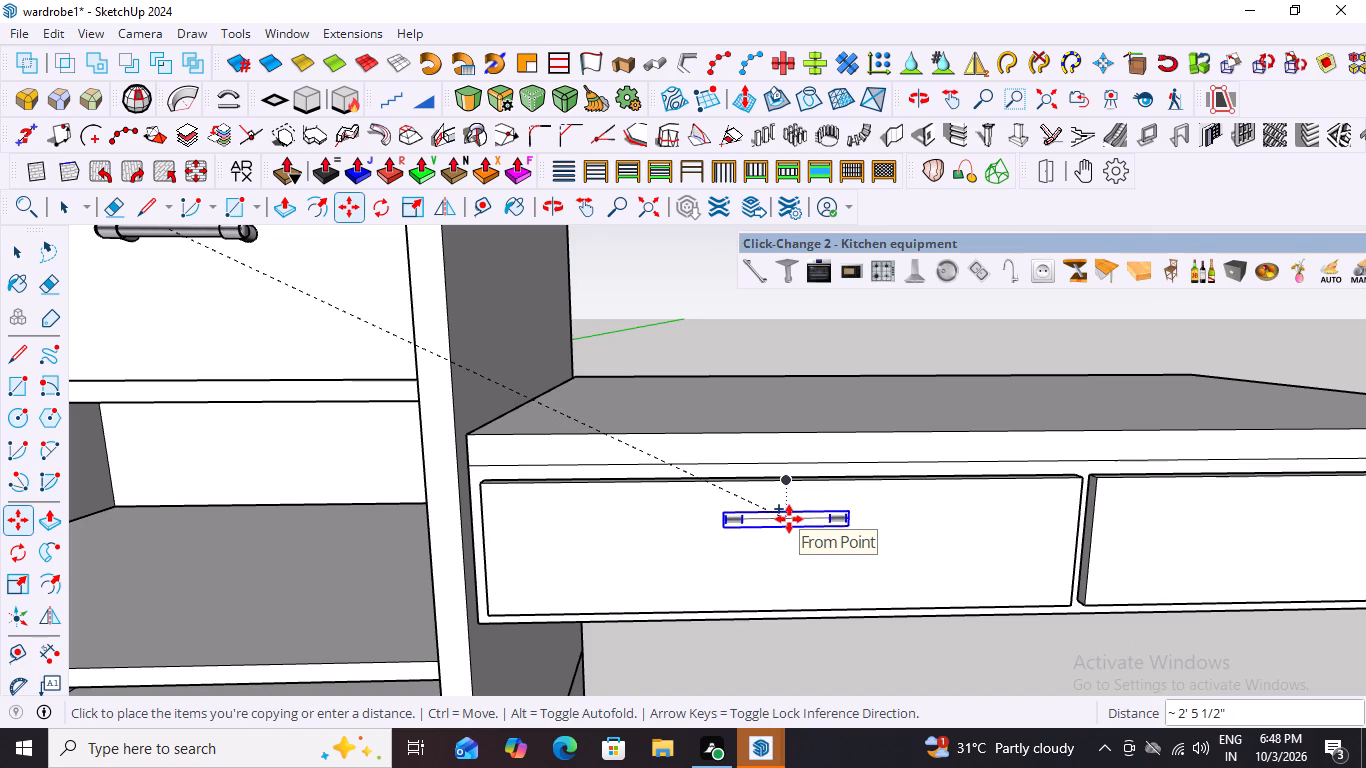
pyautogui.click(789, 516)
pyautogui.press('space')
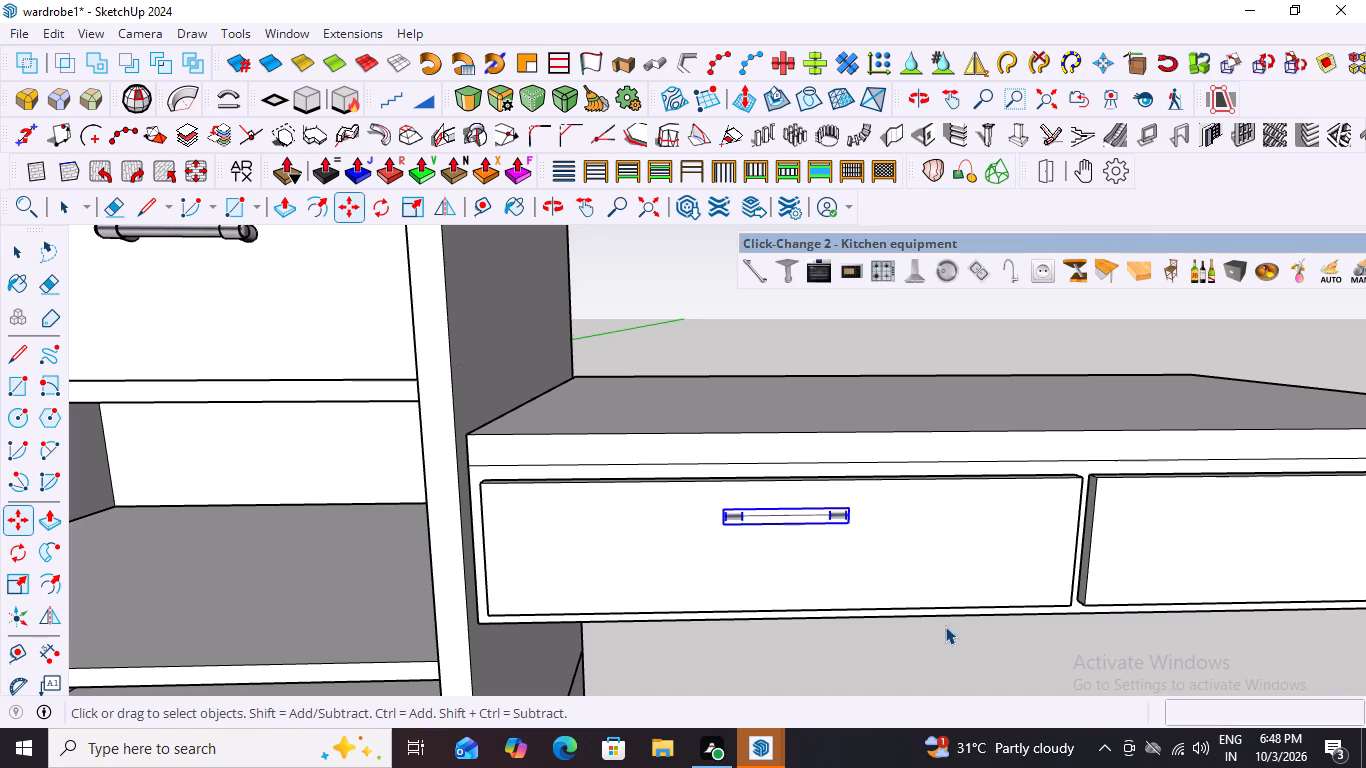
# Move the copied handle about 1 1/2" outward along the green axis from the raised box's first drawer front, and deselect it.
pyautogui.scroll(-3, 1168, 671)
pyautogui.moveTo(822, 589); pyautogui.dragTo(1093, 619, button='middle')
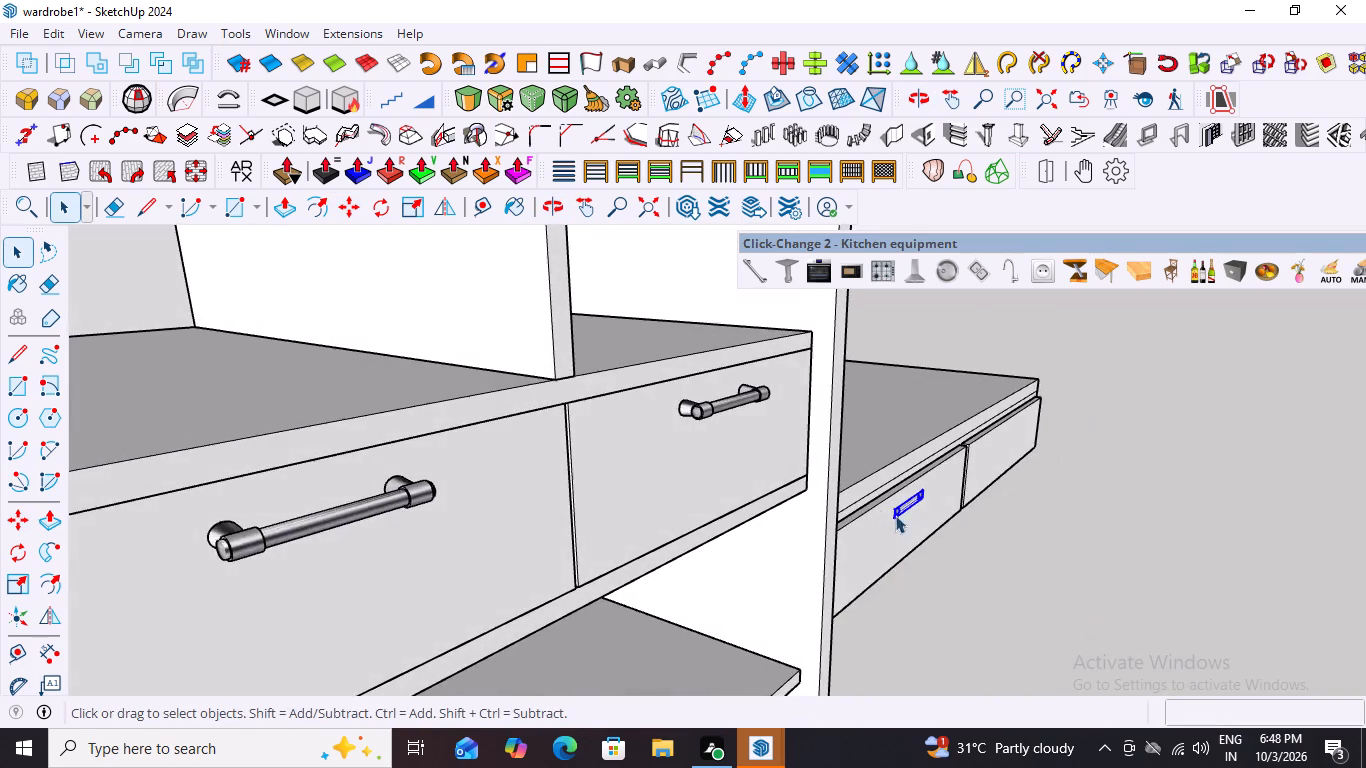
pyautogui.scroll(8, 860, 510)
pyautogui.click(931, 514)
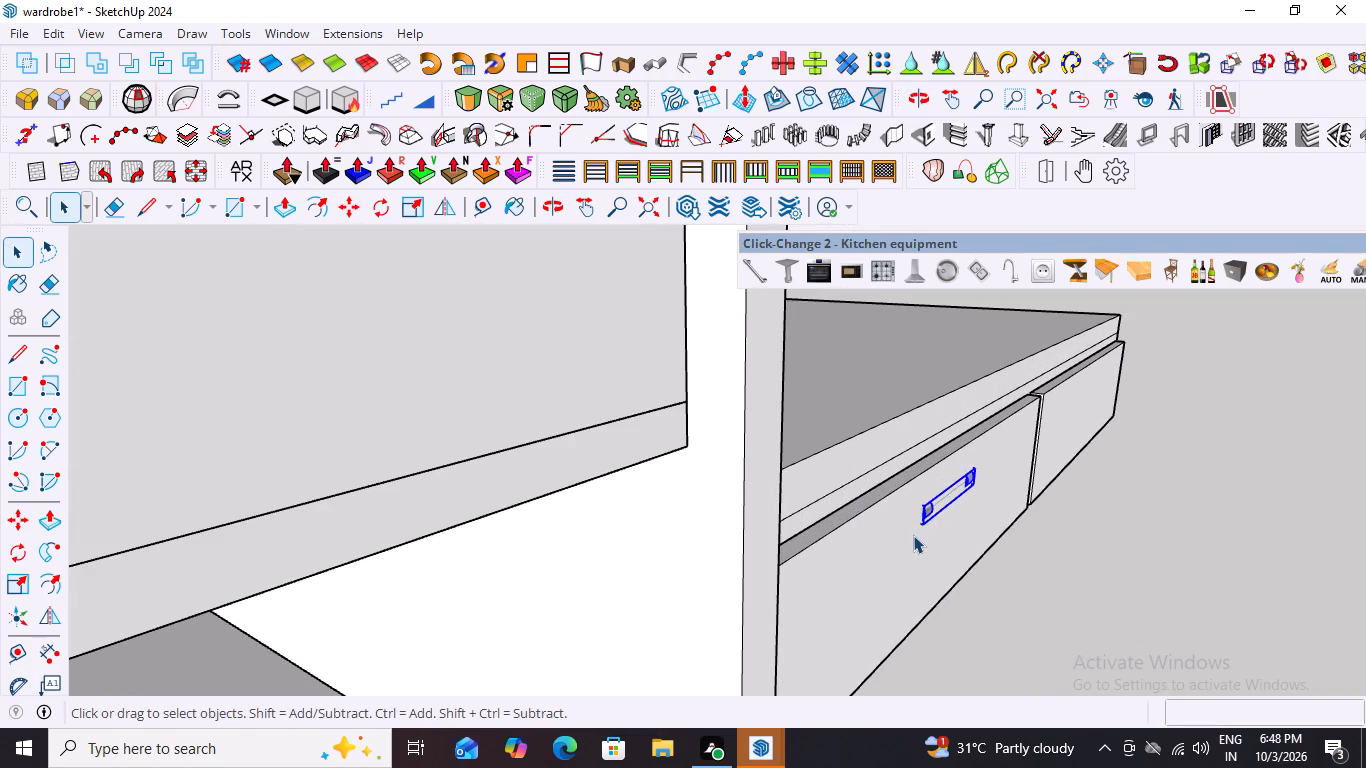
pyautogui.scroll(14, 919, 529)
pyautogui.press('m')
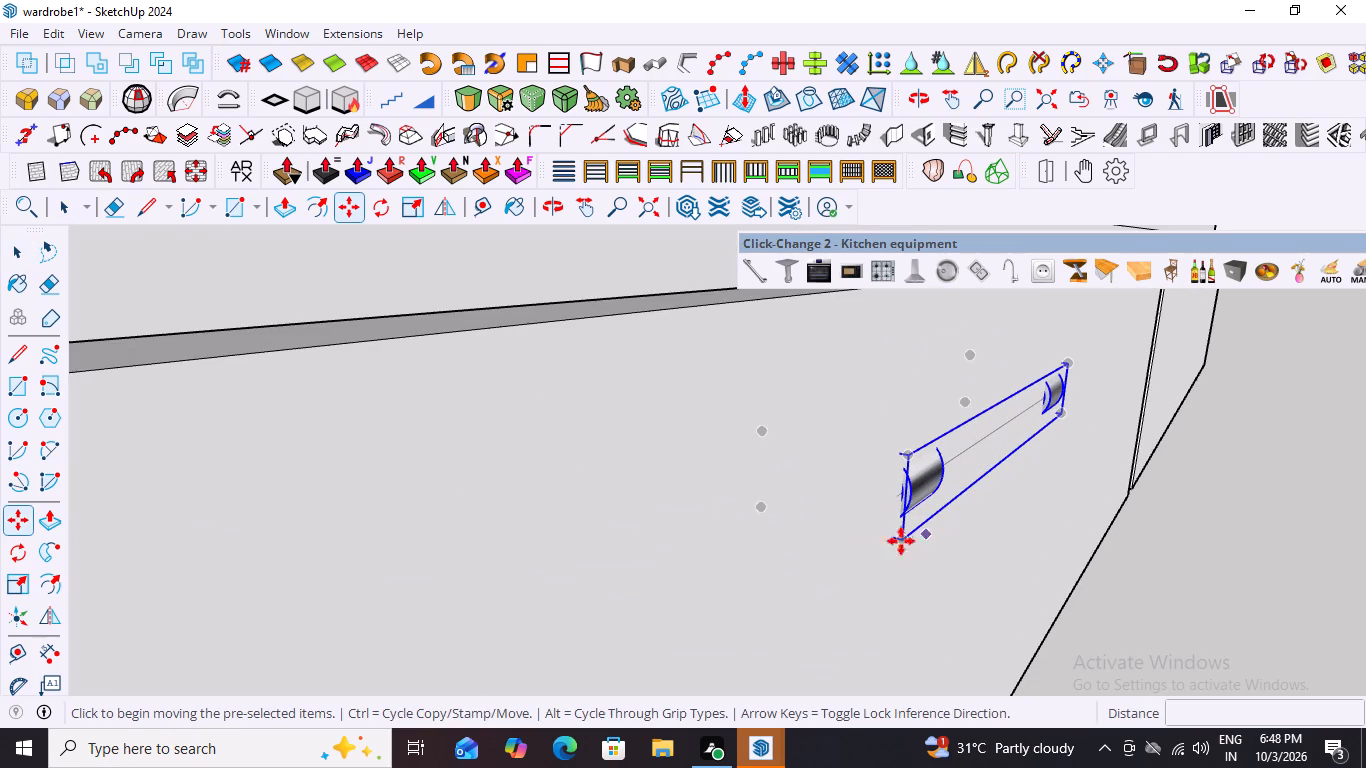
pyautogui.click(760, 510)
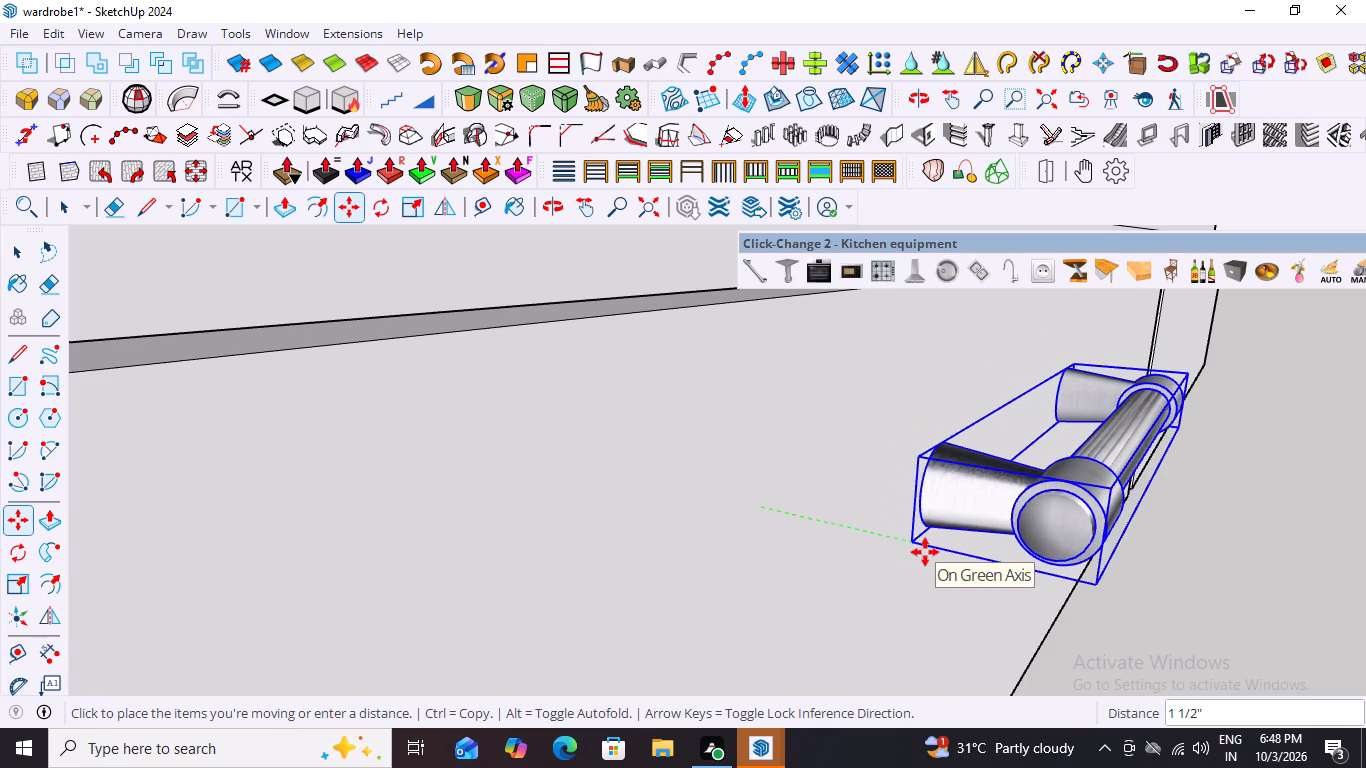
pyautogui.click(925, 552)
pyautogui.scroll(-20, 482, 519)
pyautogui.scroll(-3, 482, 519)
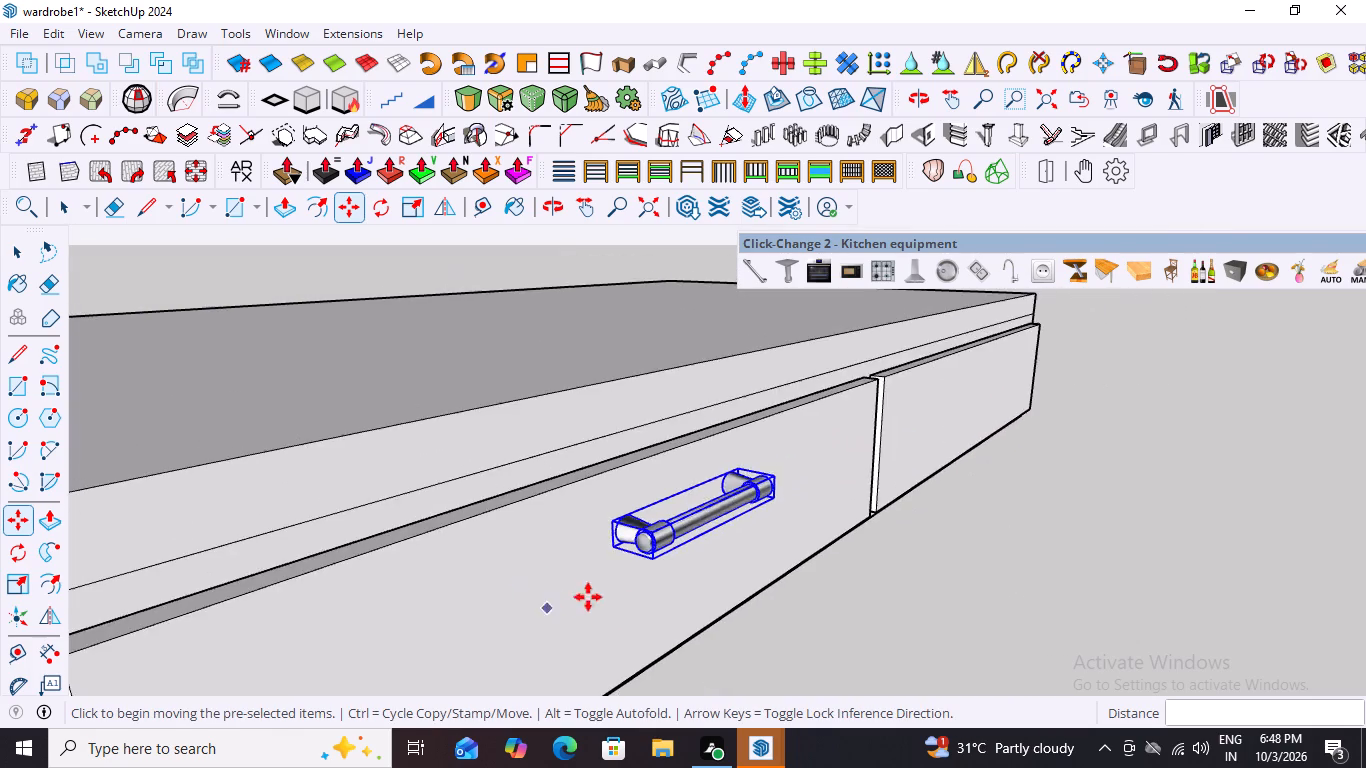
pyautogui.scroll(-5, 588, 597)
pyautogui.press('space')
pyautogui.click(862, 623)
# Examine the handle on the raised box's first drawer front and the overall wardrobe unit from several angles.
pyautogui.moveTo(578, 572); pyautogui.dragTo(474, 540, button='middle')
pyautogui.scroll(-3, 478, 540)
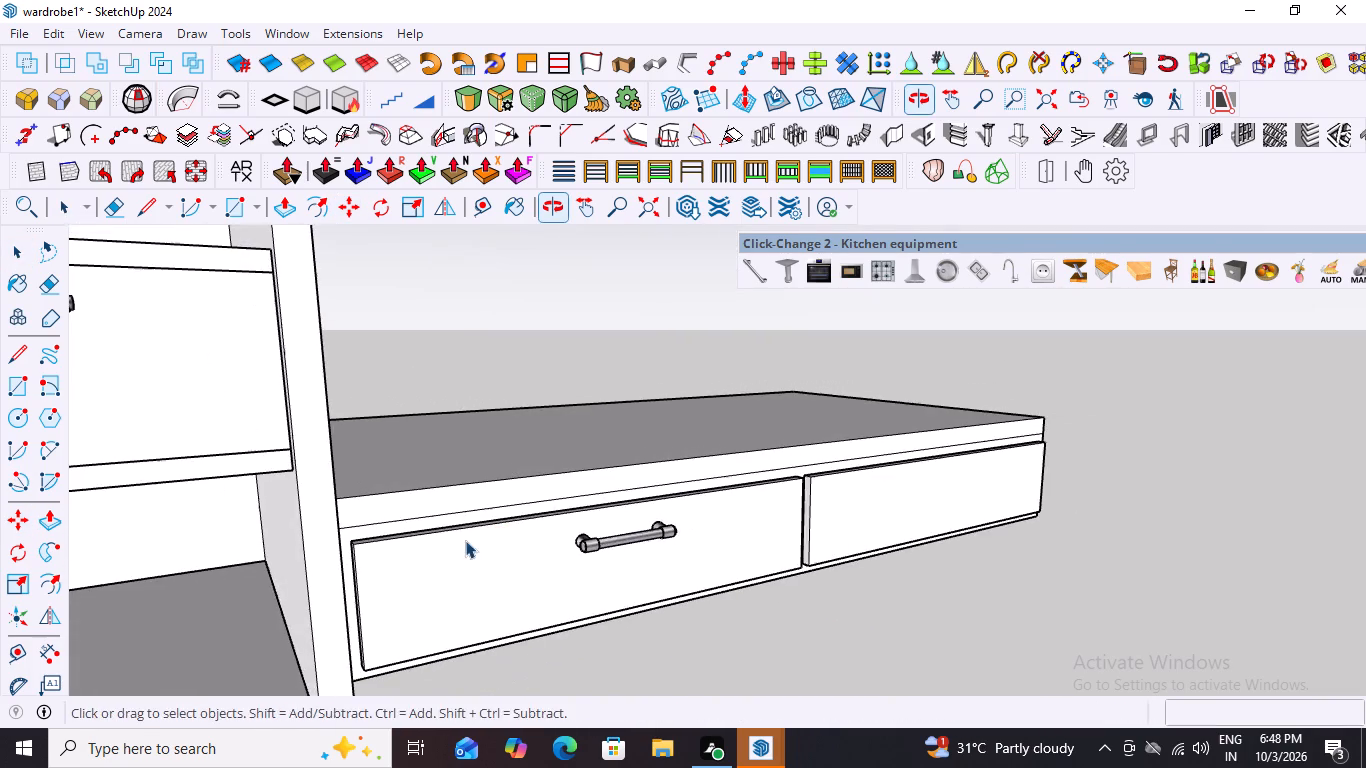
pyautogui.moveTo(776, 560); pyautogui.dragTo(603, 530, button='middle')
pyautogui.scroll(3, 603, 530)
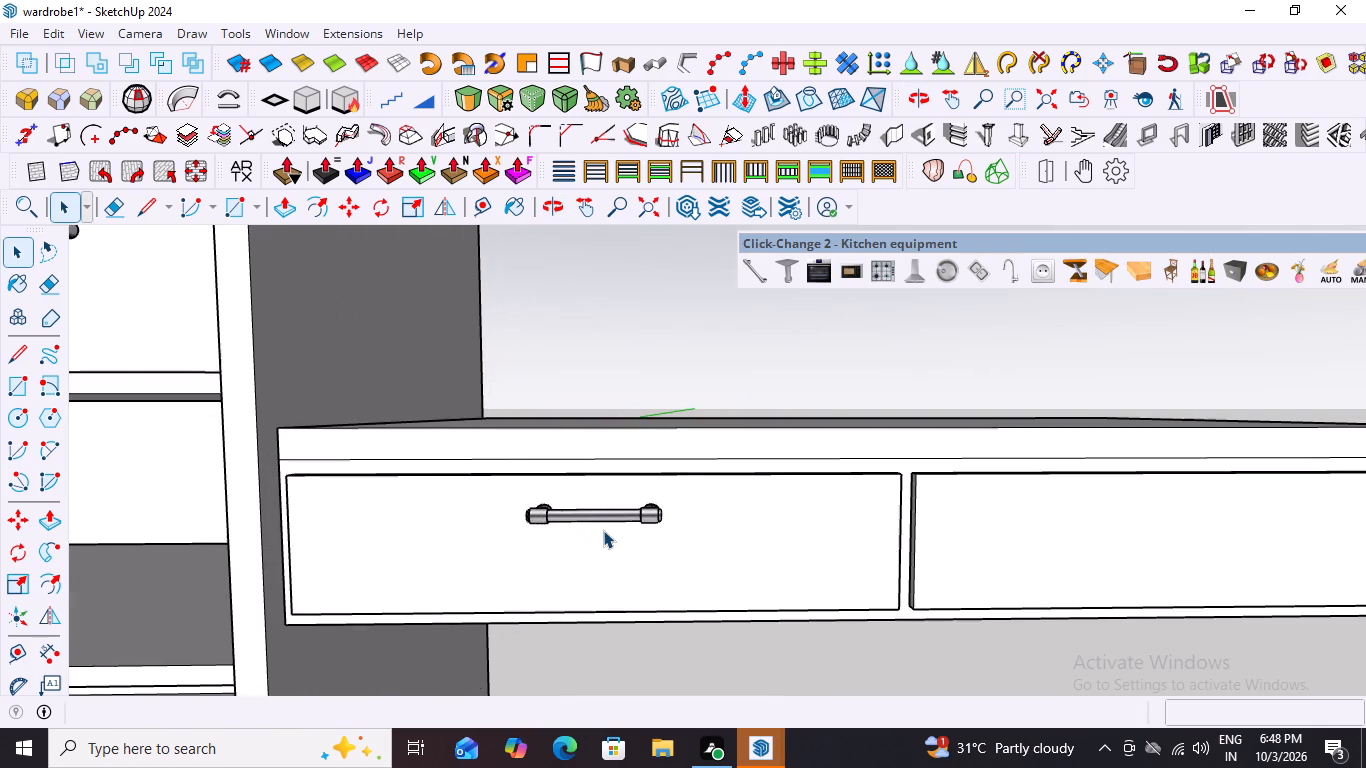
pyautogui.scroll(3, 603, 530)
pyautogui.scroll(-15, 609, 525)
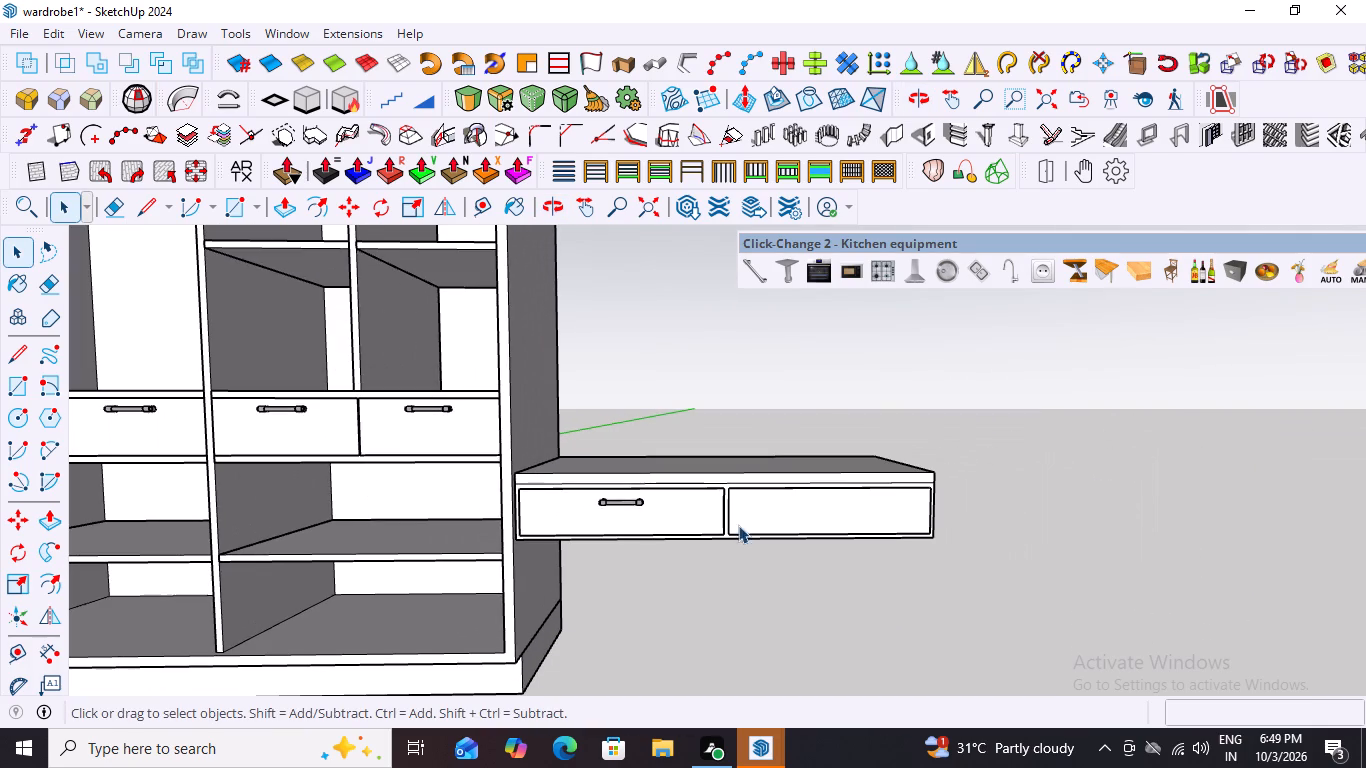
pyautogui.scroll(-6, 834, 552)
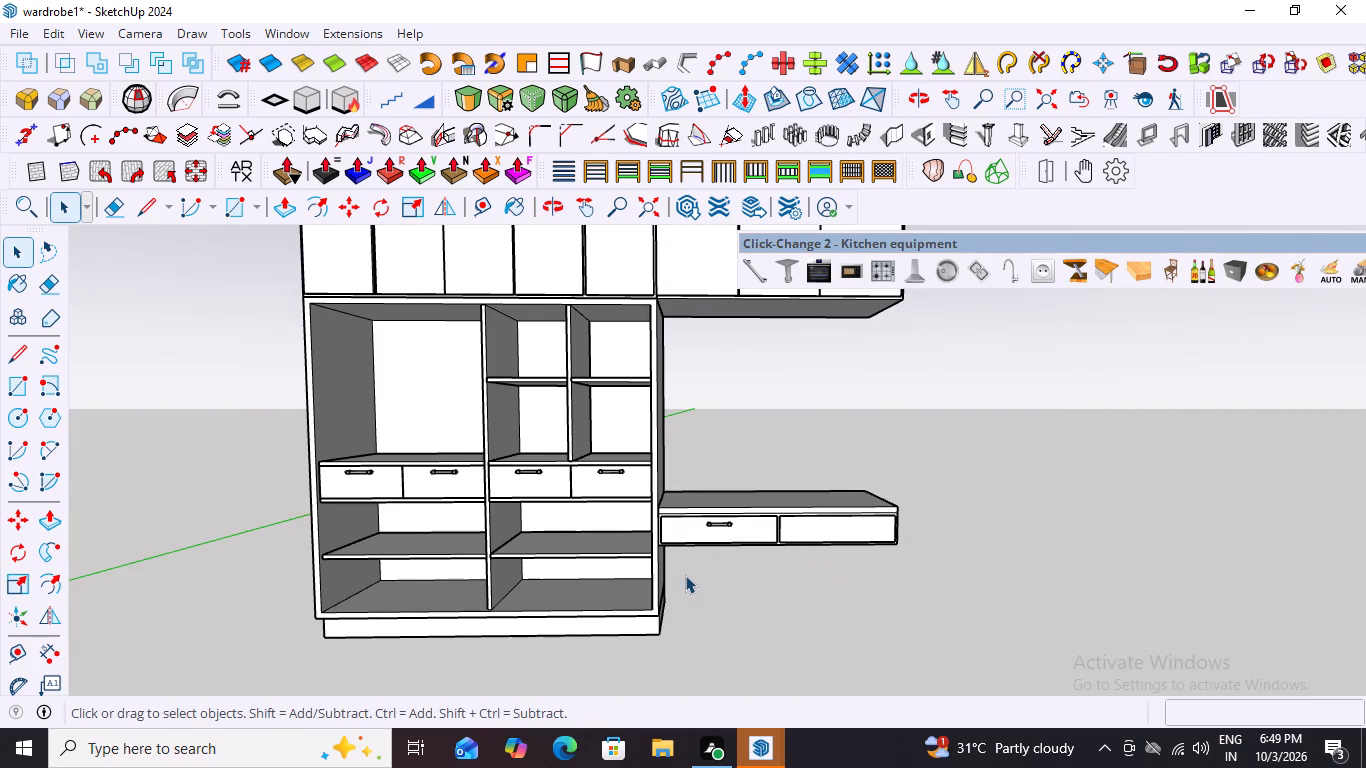
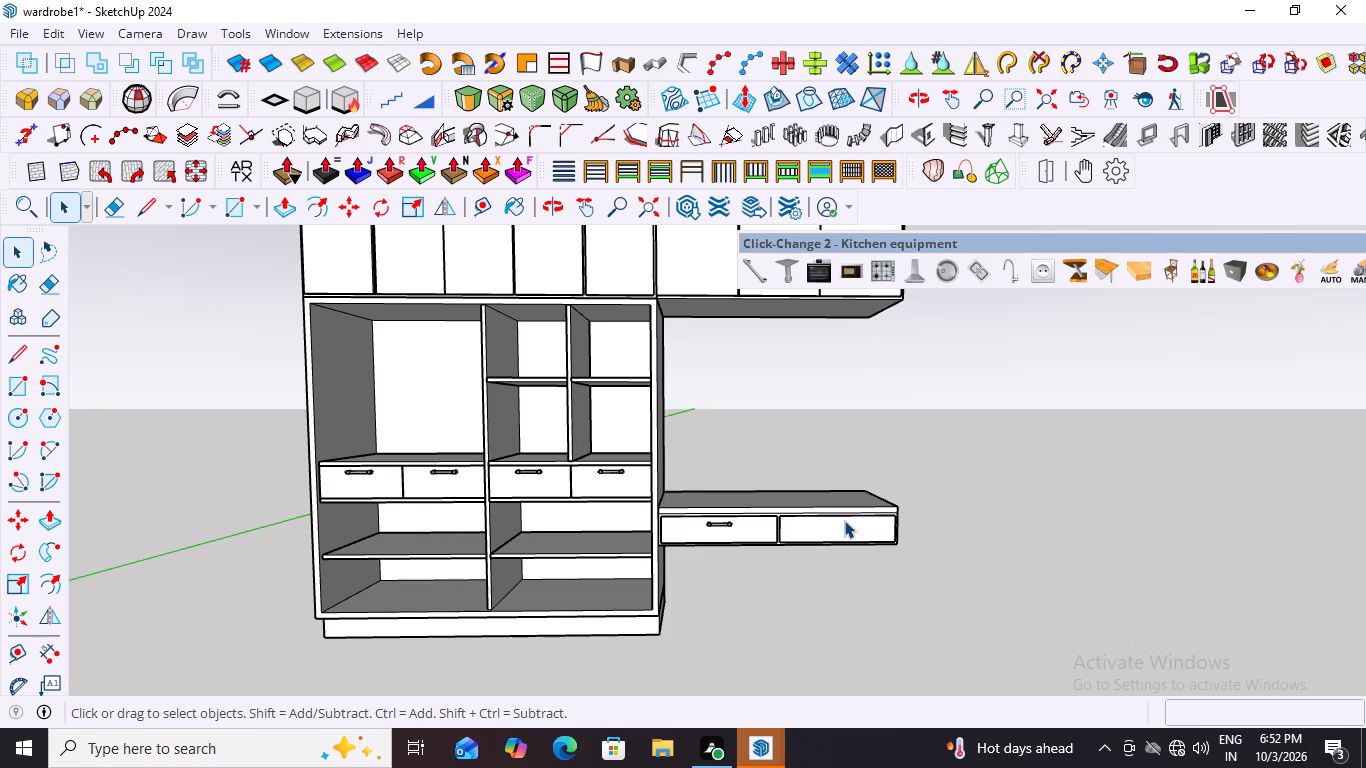
# Examine the whole wardrobe unit, including its overhead door row and raised two-drawer box, from the front and from above.
pyautogui.scroll(-7, 818, 500)
pyautogui.scroll(3, 938, 487)
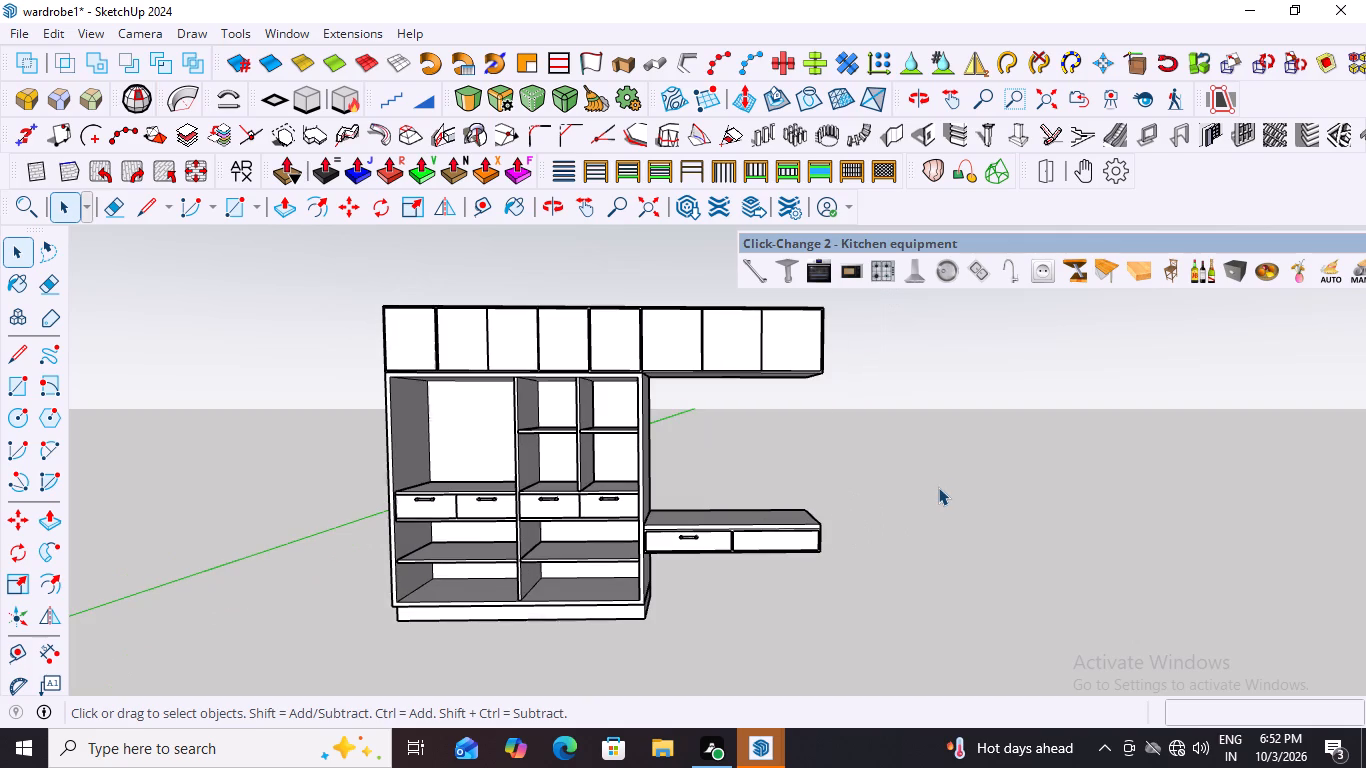
pyautogui.scroll(1, 938, 487)
pyautogui.scroll(1, 711, 284)
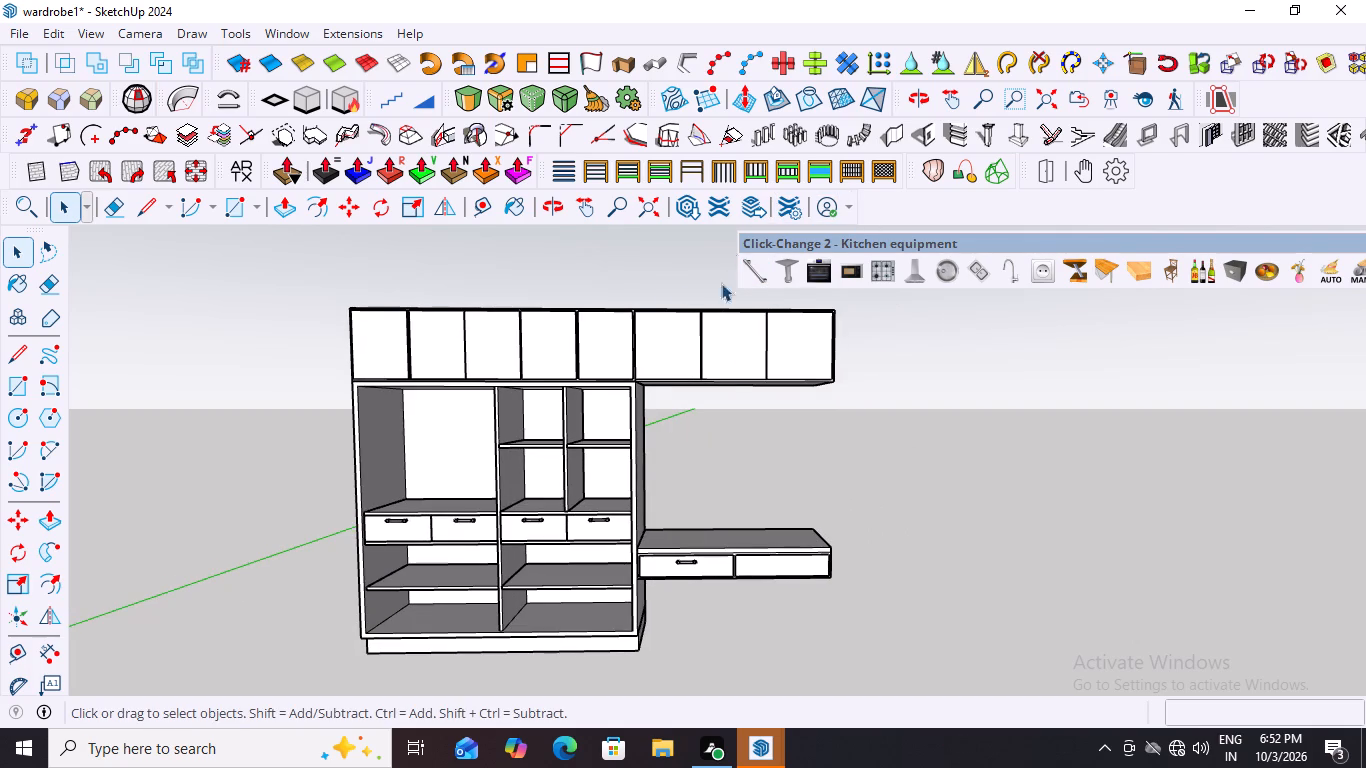
pyautogui.scroll(-4, 750, 372)
pyautogui.moveTo(750, 382); pyautogui.dragTo(772, 457, button='middle')
pyautogui.scroll(3, 727, 361)
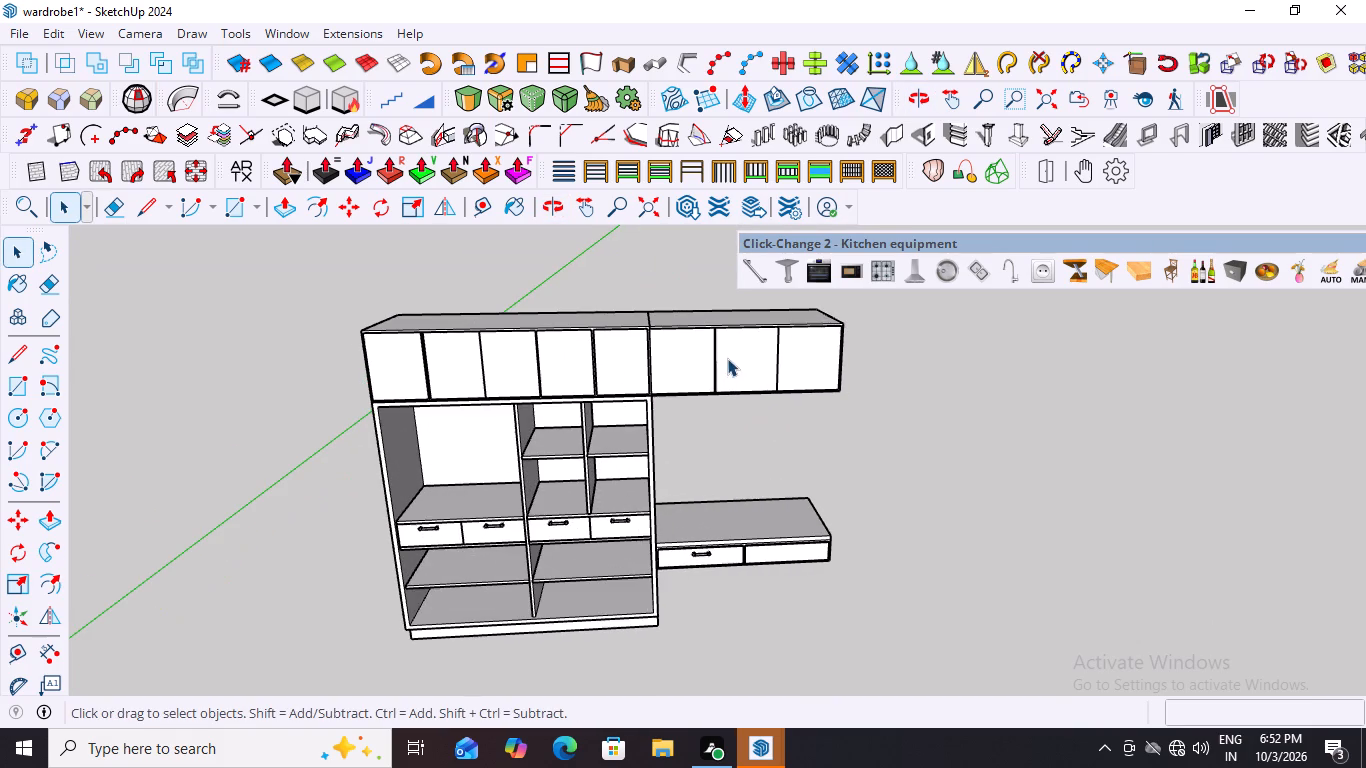
pyautogui.scroll(-8, 593, 459)
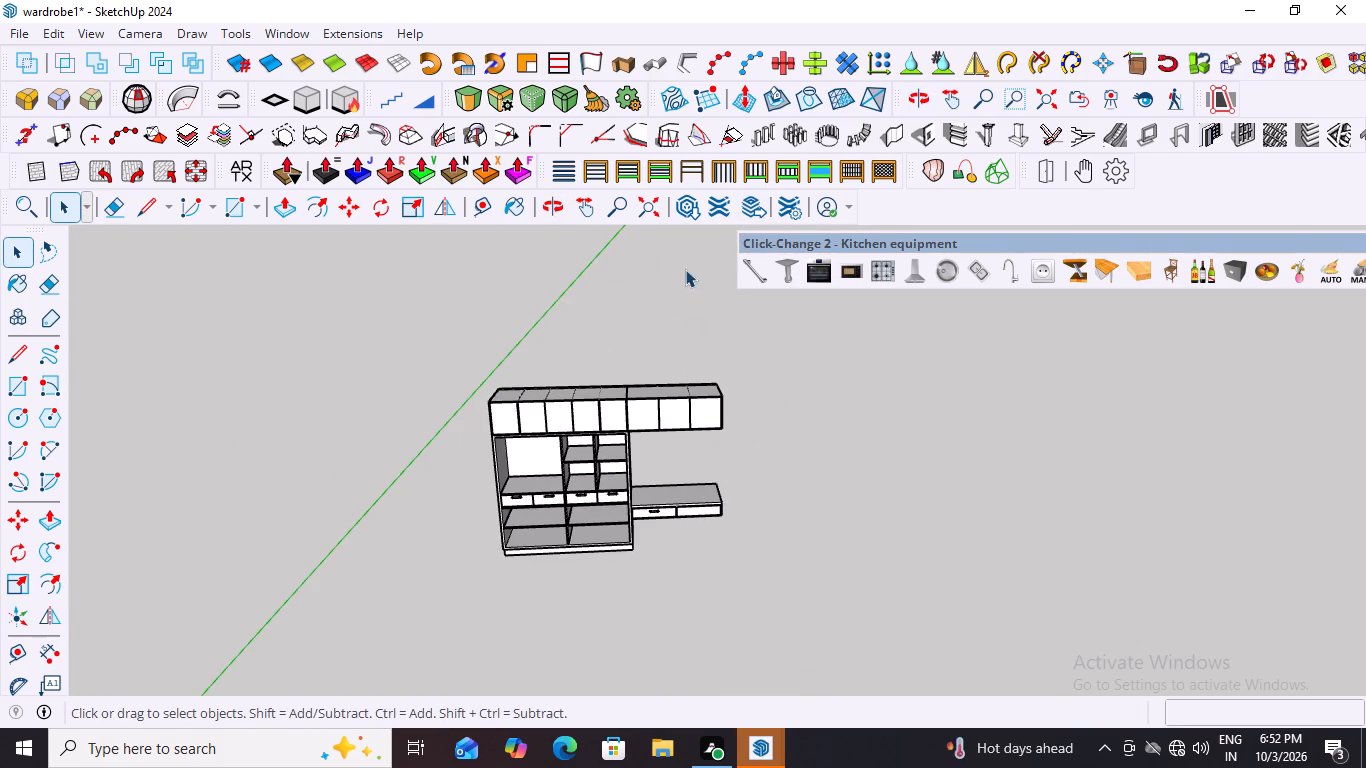
pyautogui.scroll(1, 663, 427)
pyautogui.moveTo(632, 411); pyautogui.dragTo(621, 325, button='middle')
pyautogui.scroll(4, 626, 328)
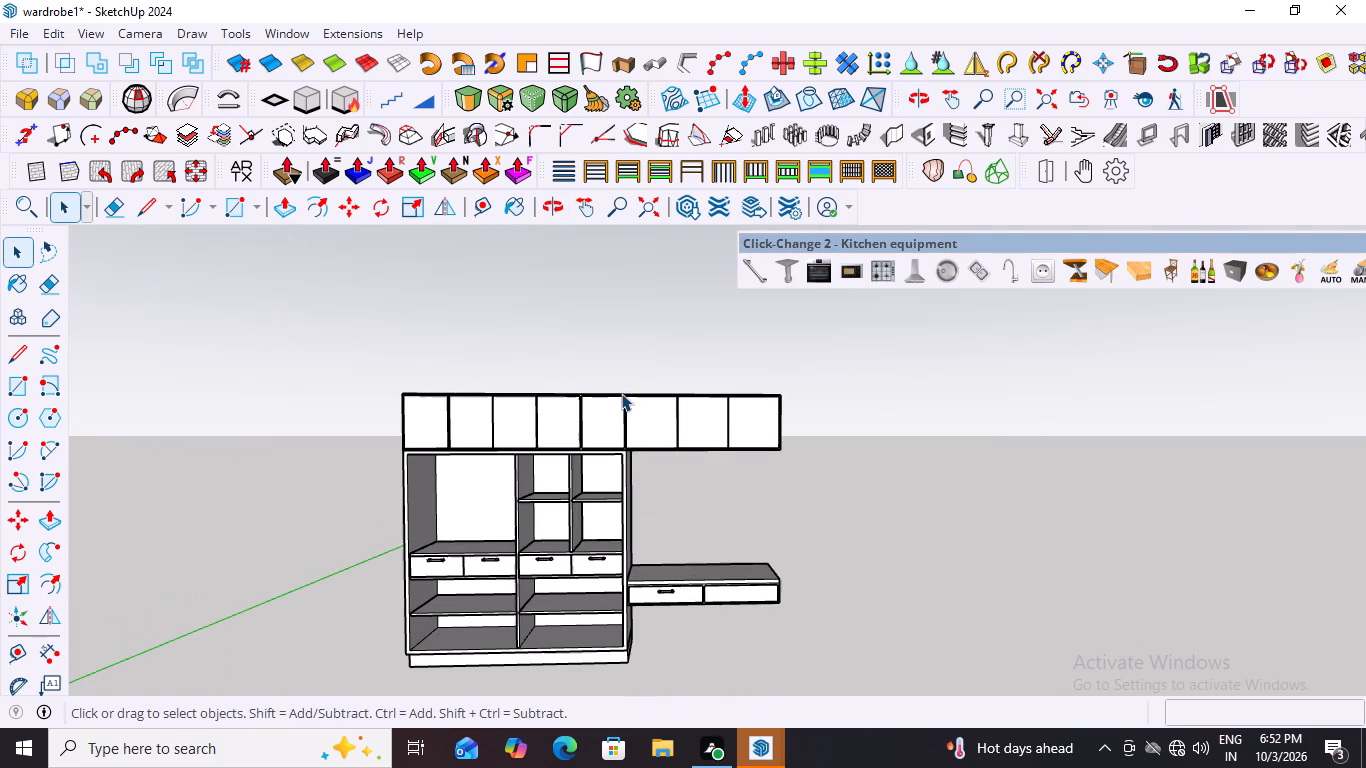
# Place a new Click-Change 2 bar handle horizontally on the first overhead door above the wardrobe's drawer side farthest from the raised box.
pyautogui.click(761, 272)
pyautogui.scroll(11, 742, 613)
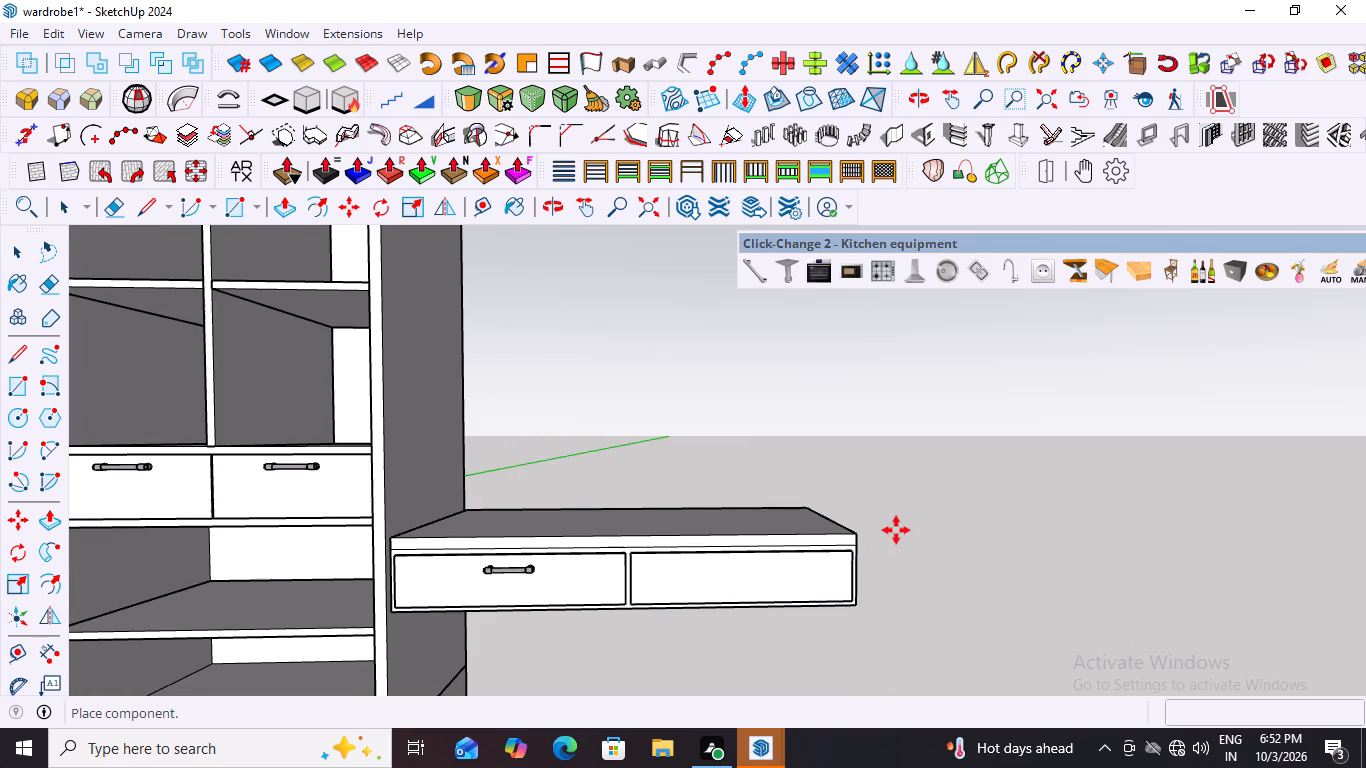
pyautogui.scroll(-6, 963, 481)
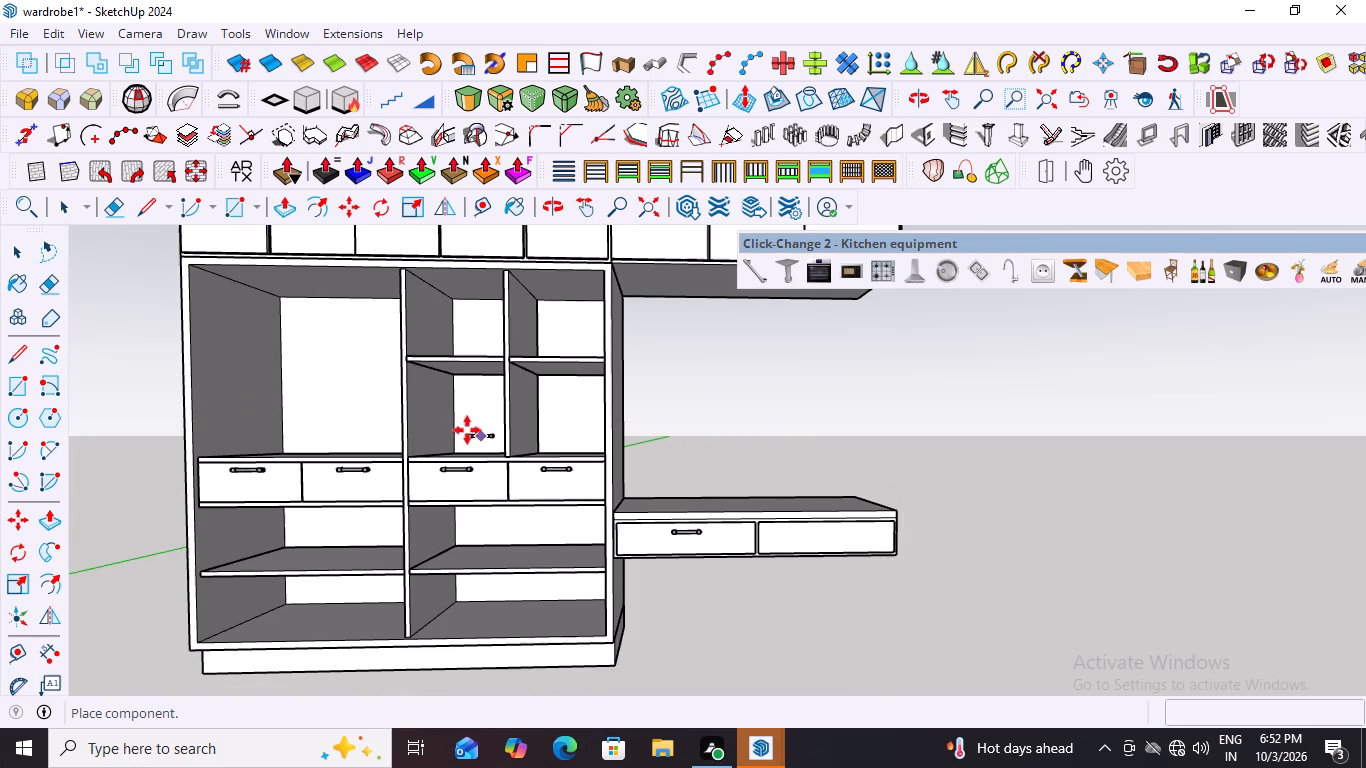
pyautogui.scroll(-6, 326, 437)
pyautogui.click(315, 341)
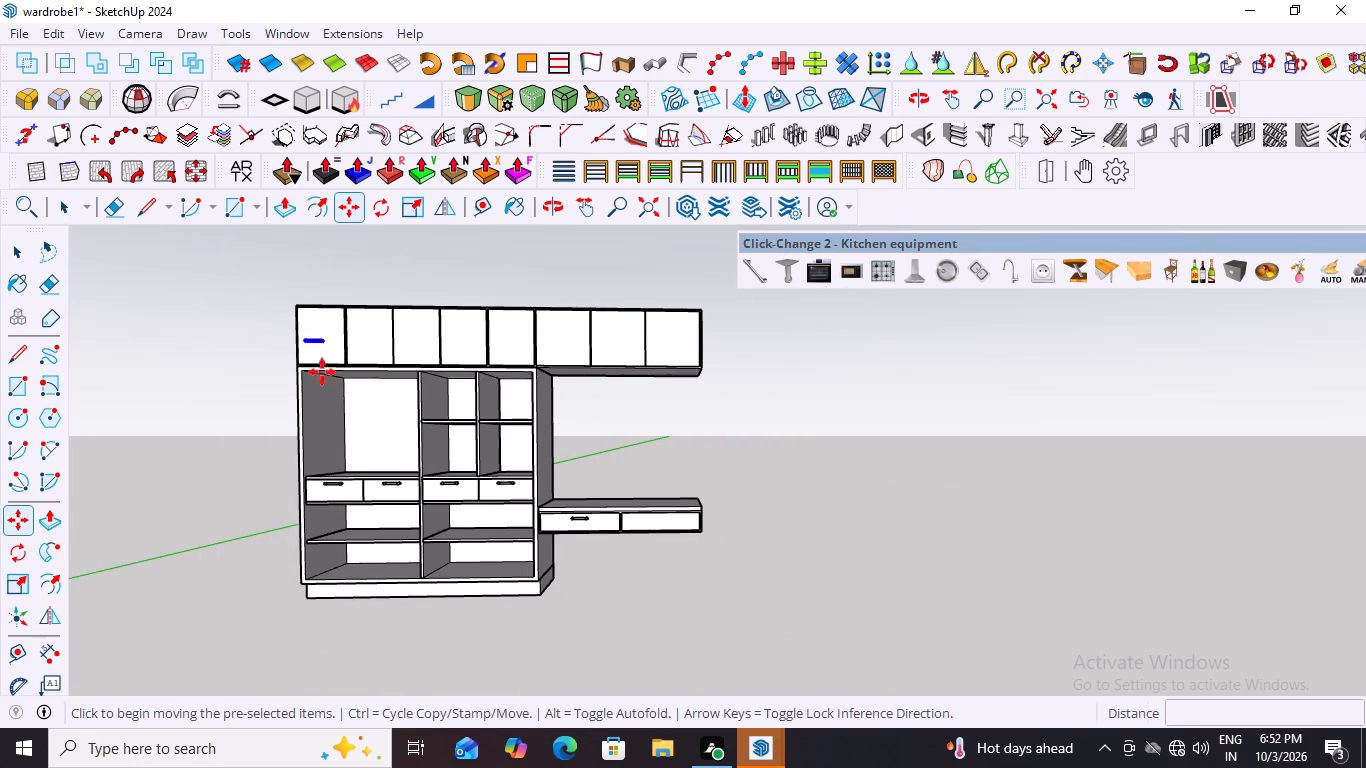
pyautogui.scroll(2, 865, 466)
pyautogui.press('space')
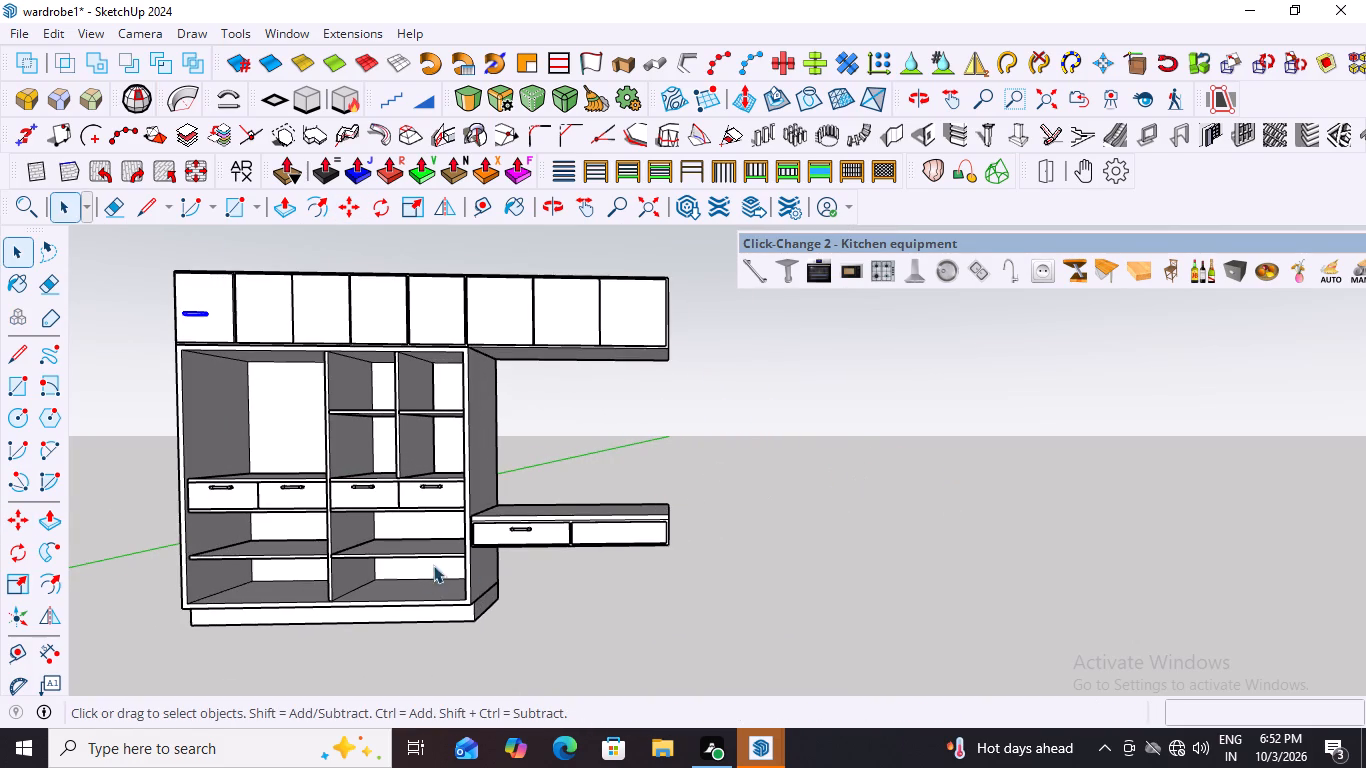
# Copy the raised box's first drawer handle by its midpoint about 2' 5 1/2" onto the second drawer front, and deselect it.
pyautogui.scroll(11, 476, 545)
pyautogui.click(563, 520)
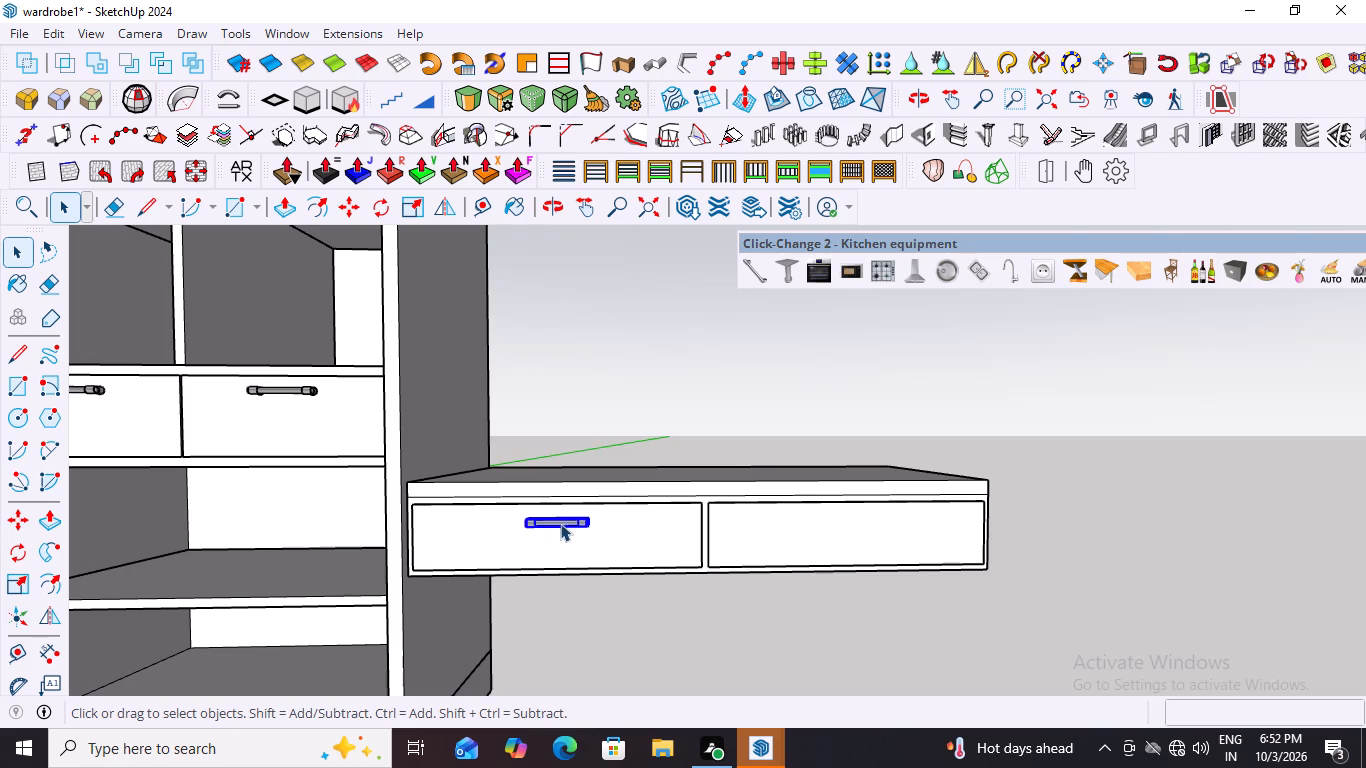
pyautogui.scroll(8, 552, 526)
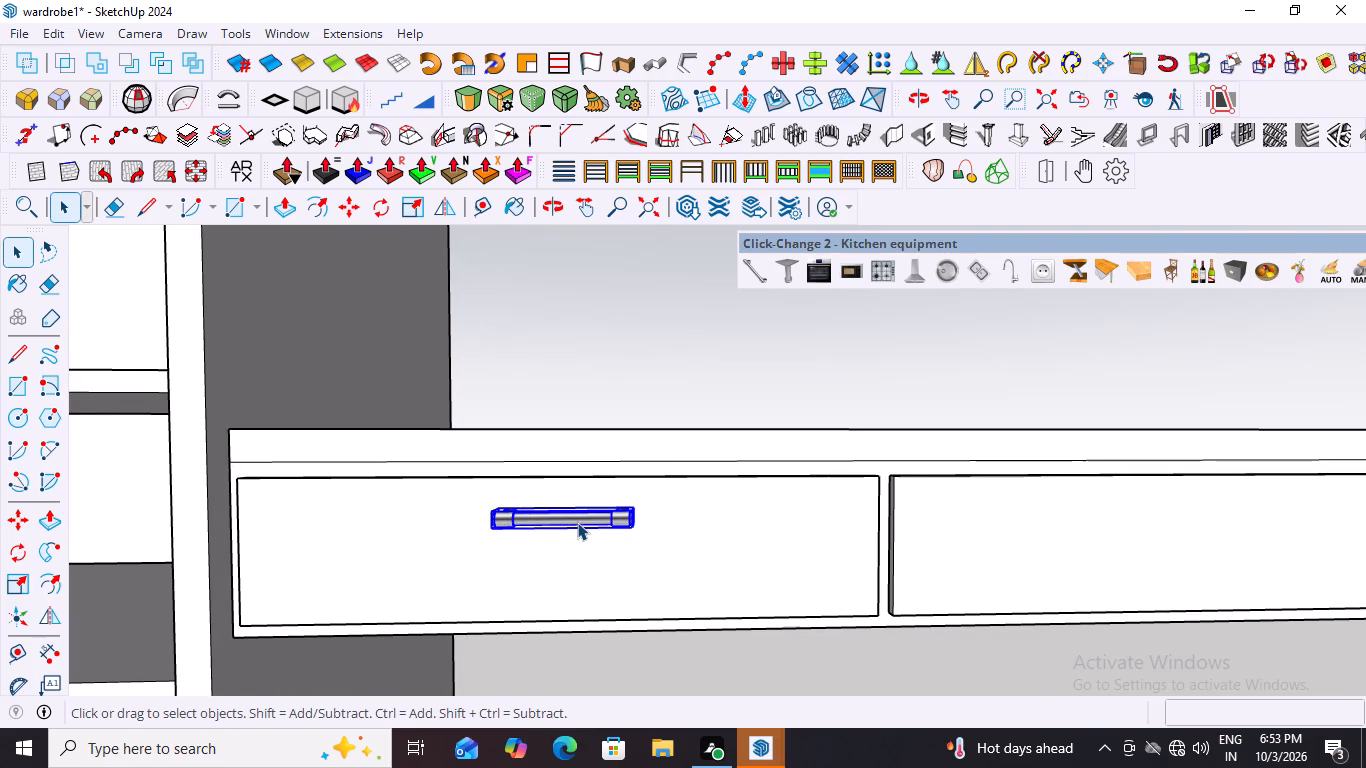
pyautogui.press('m')
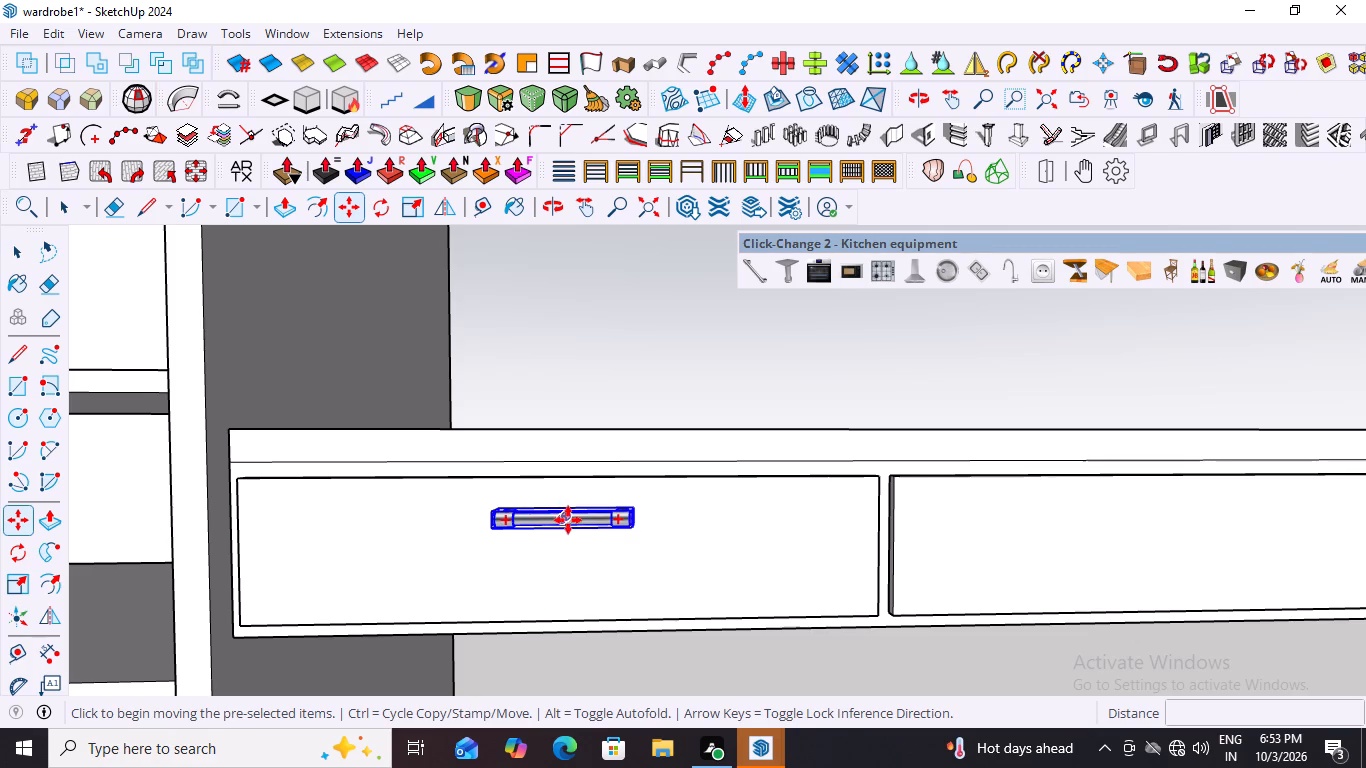
pyautogui.scroll(7, 555, 535)
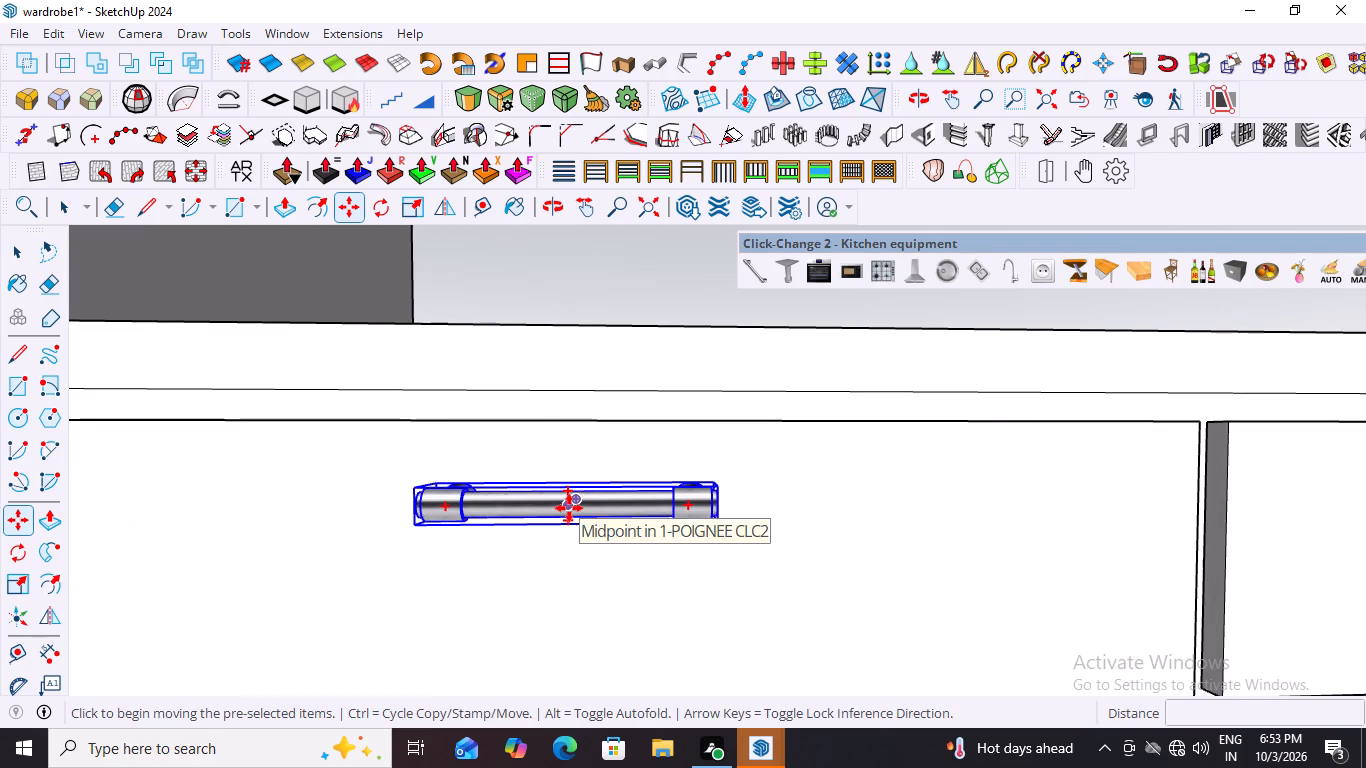
pyautogui.scroll(7, 569, 508)
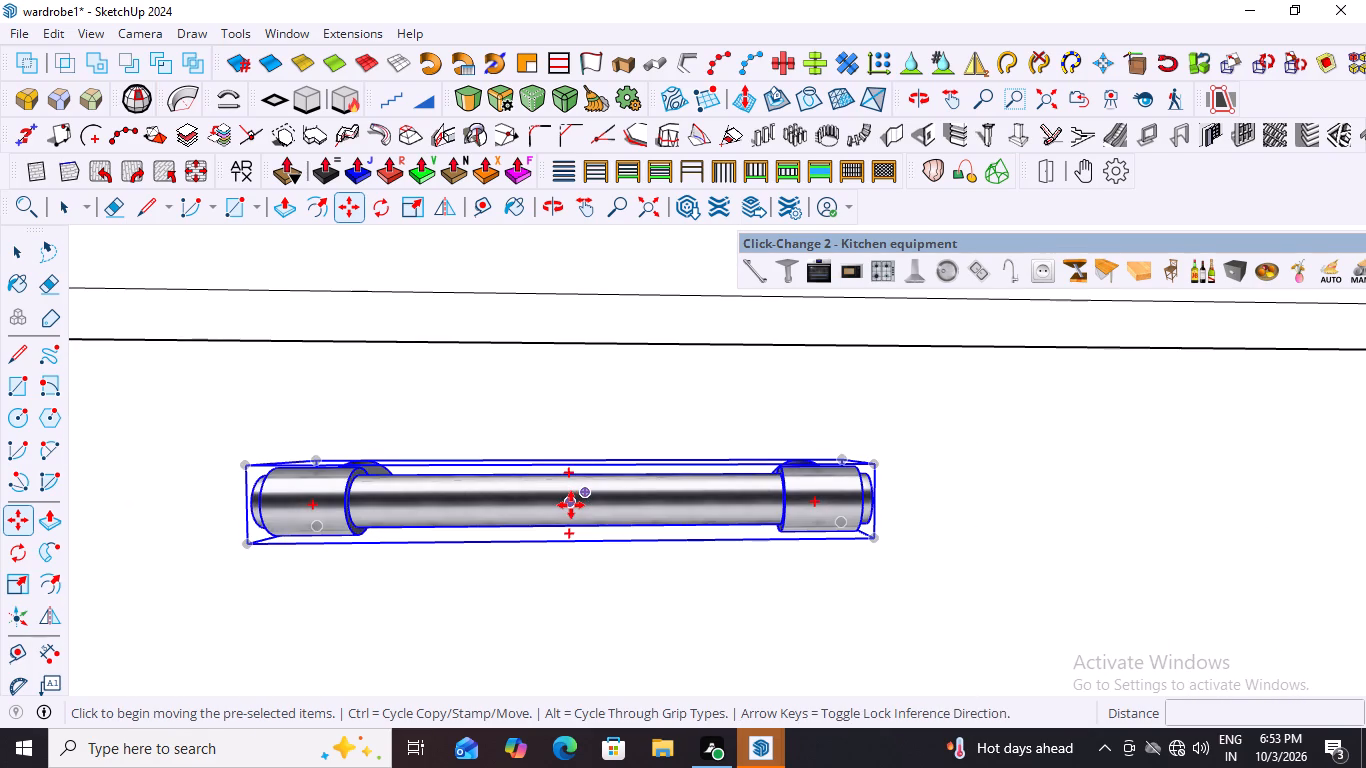
pyautogui.click(571, 505)
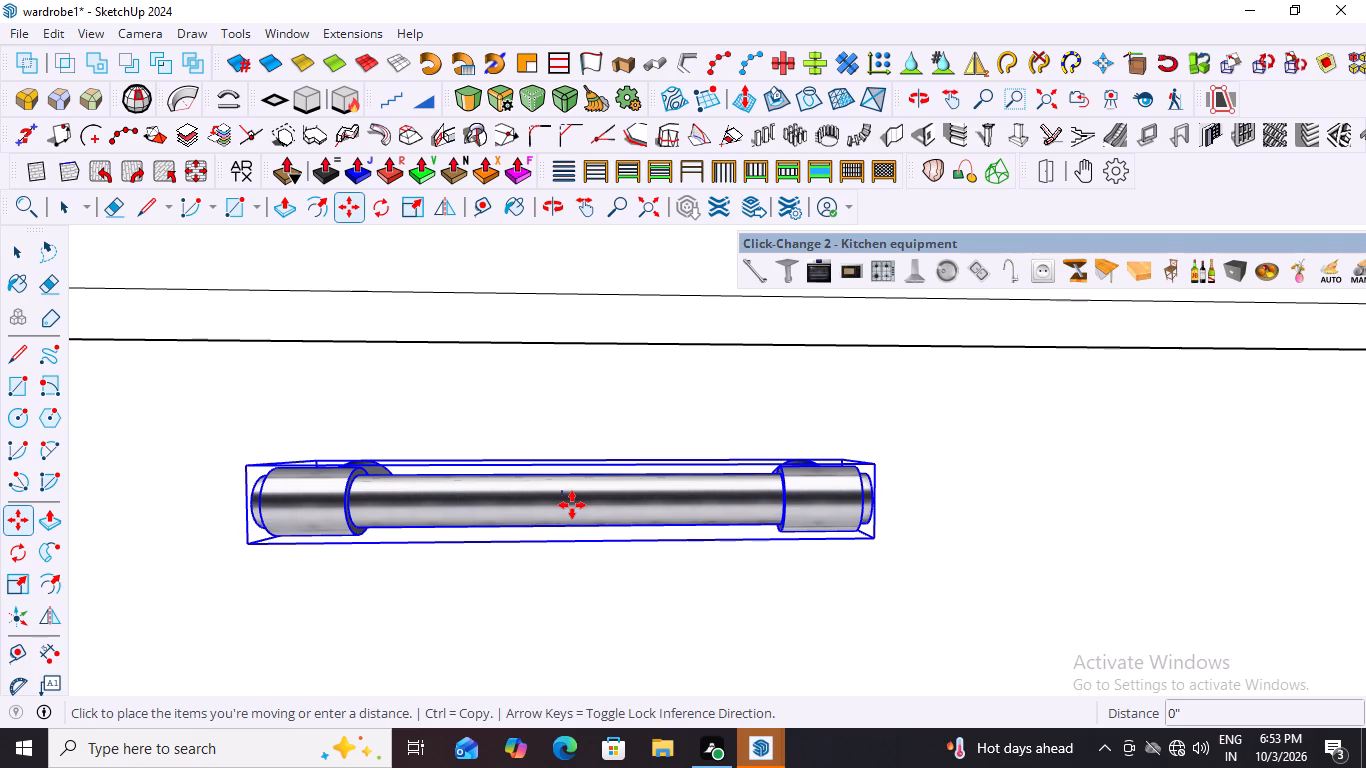
pyautogui.scroll(-18, 603, 492)
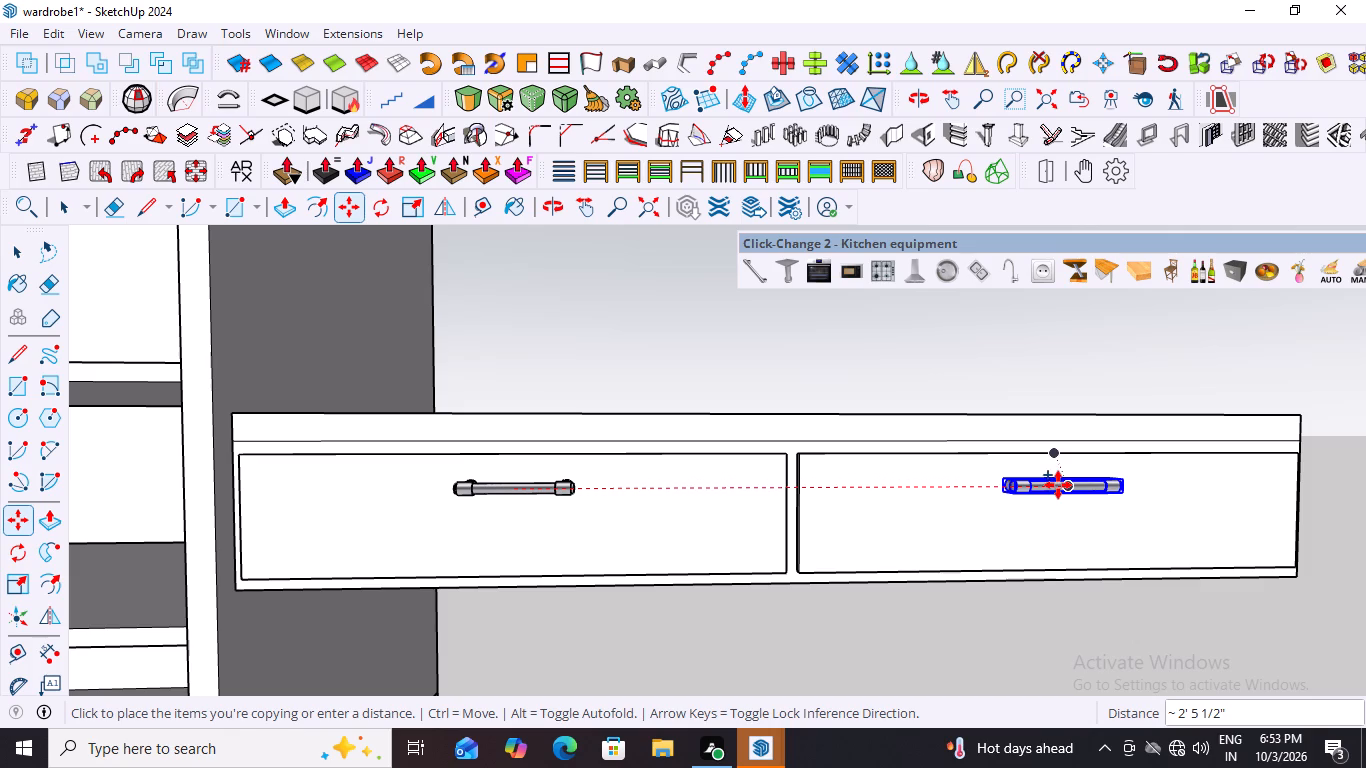
pyautogui.click(1059, 490)
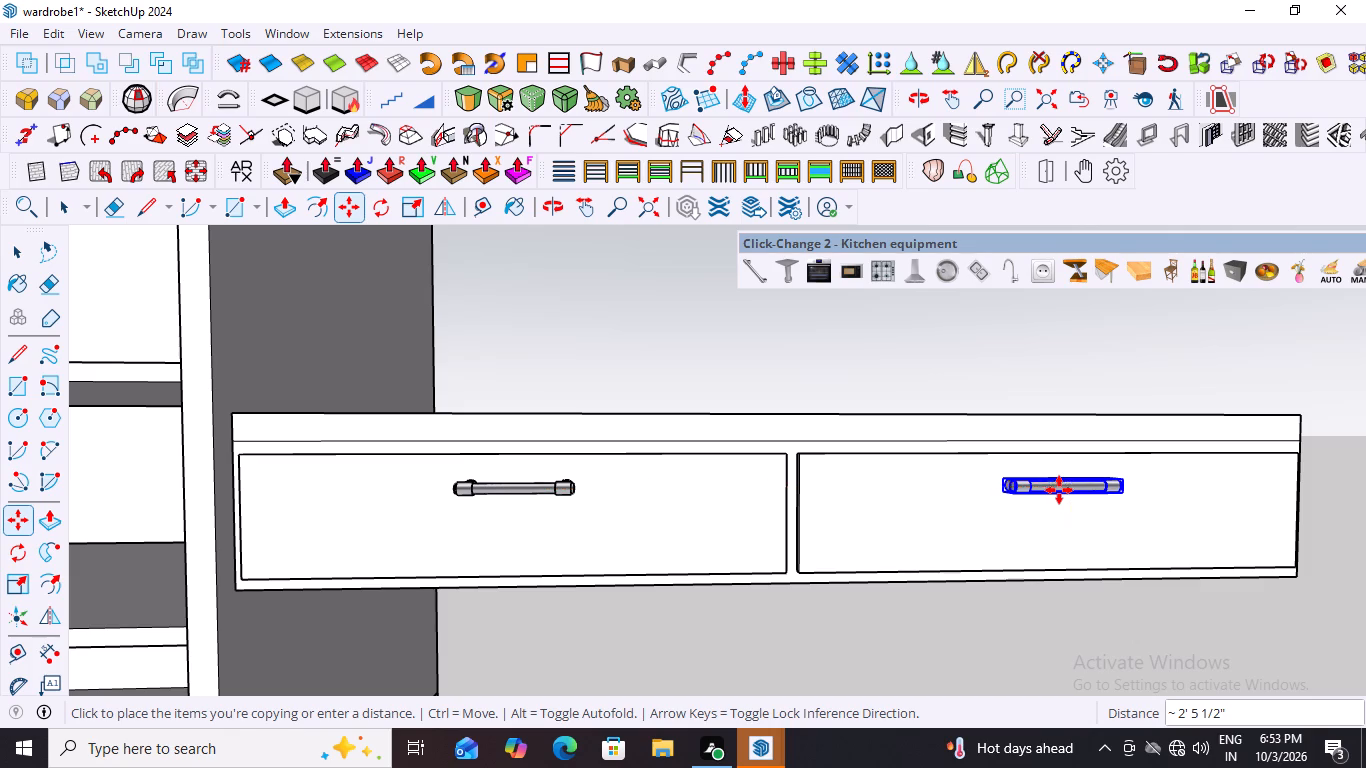
pyautogui.scroll(-15, 706, 474)
pyautogui.press('space')
pyautogui.click(931, 453)
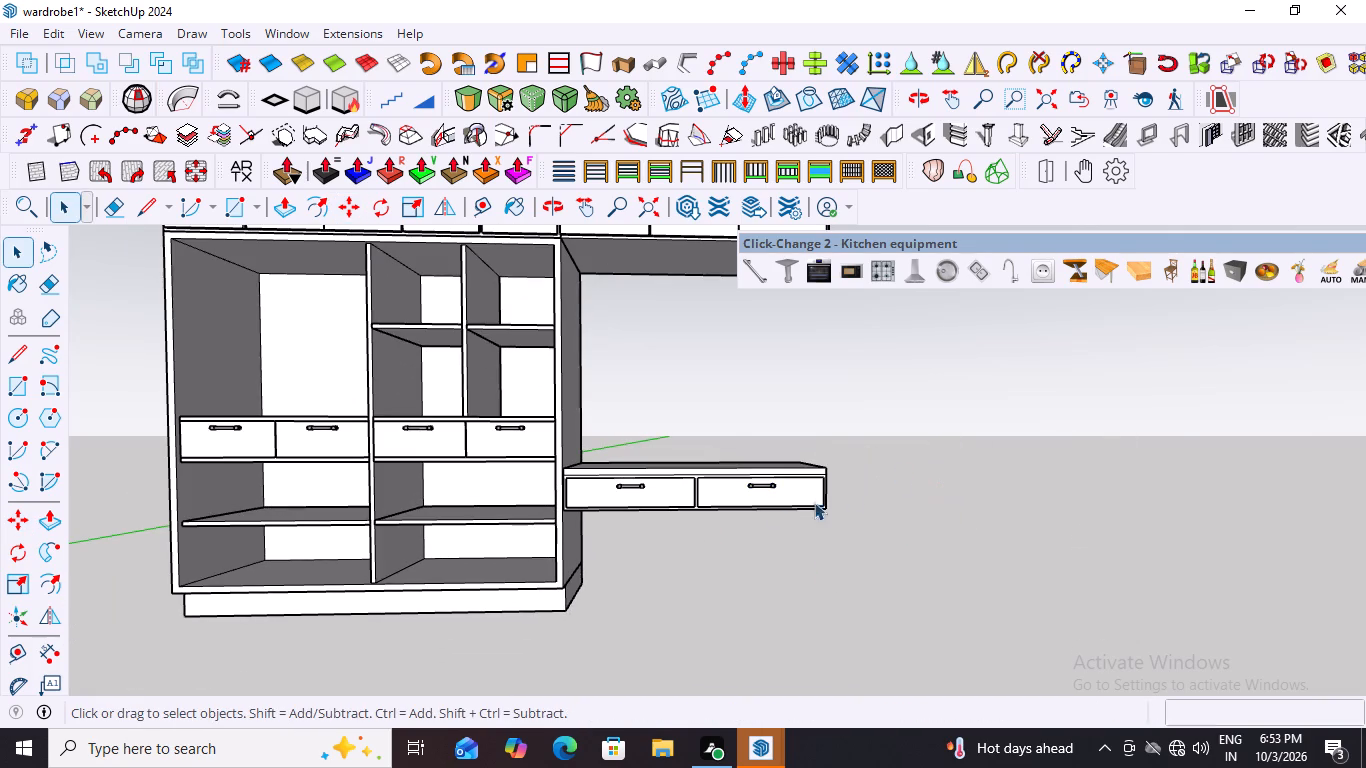
# Examine the handles on the raised box and wardrobe drawer fronts up close from several angles, ending with the whole unit.
pyautogui.moveTo(773, 483); pyautogui.dragTo(804, 657, button='middle')
pyautogui.scroll(11, 805, 515)
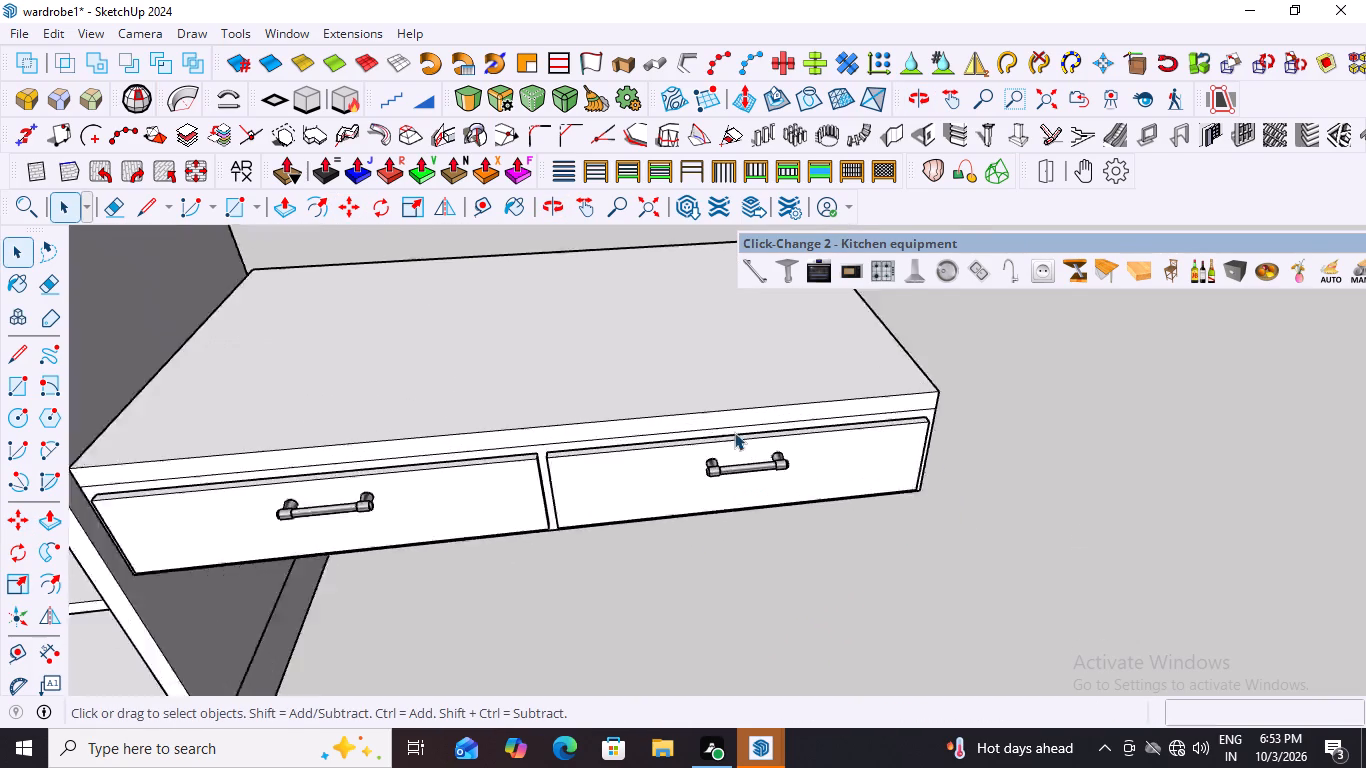
pyautogui.scroll(11, 734, 432)
pyautogui.scroll(-7, 747, 468)
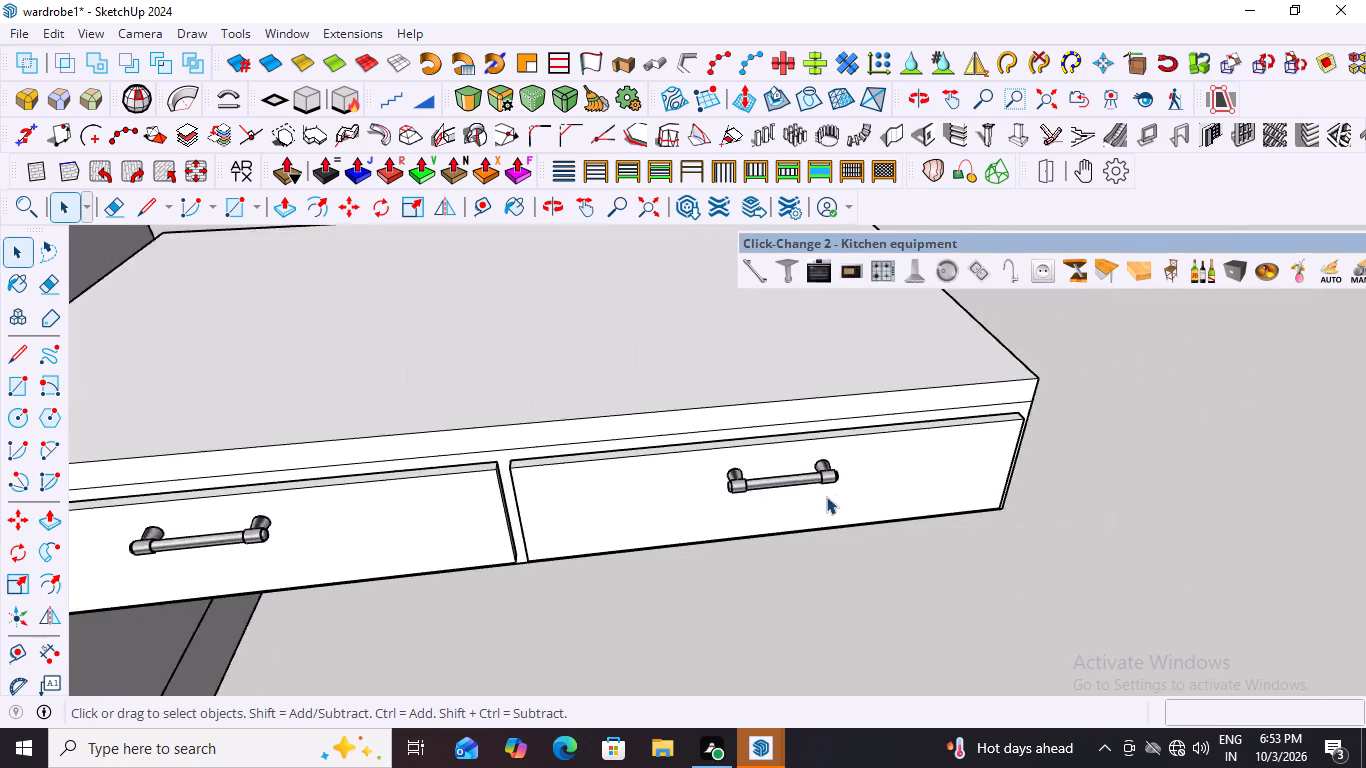
pyautogui.scroll(-14, 826, 496)
pyautogui.moveTo(738, 552); pyautogui.dragTo(726, 374, button='middle')
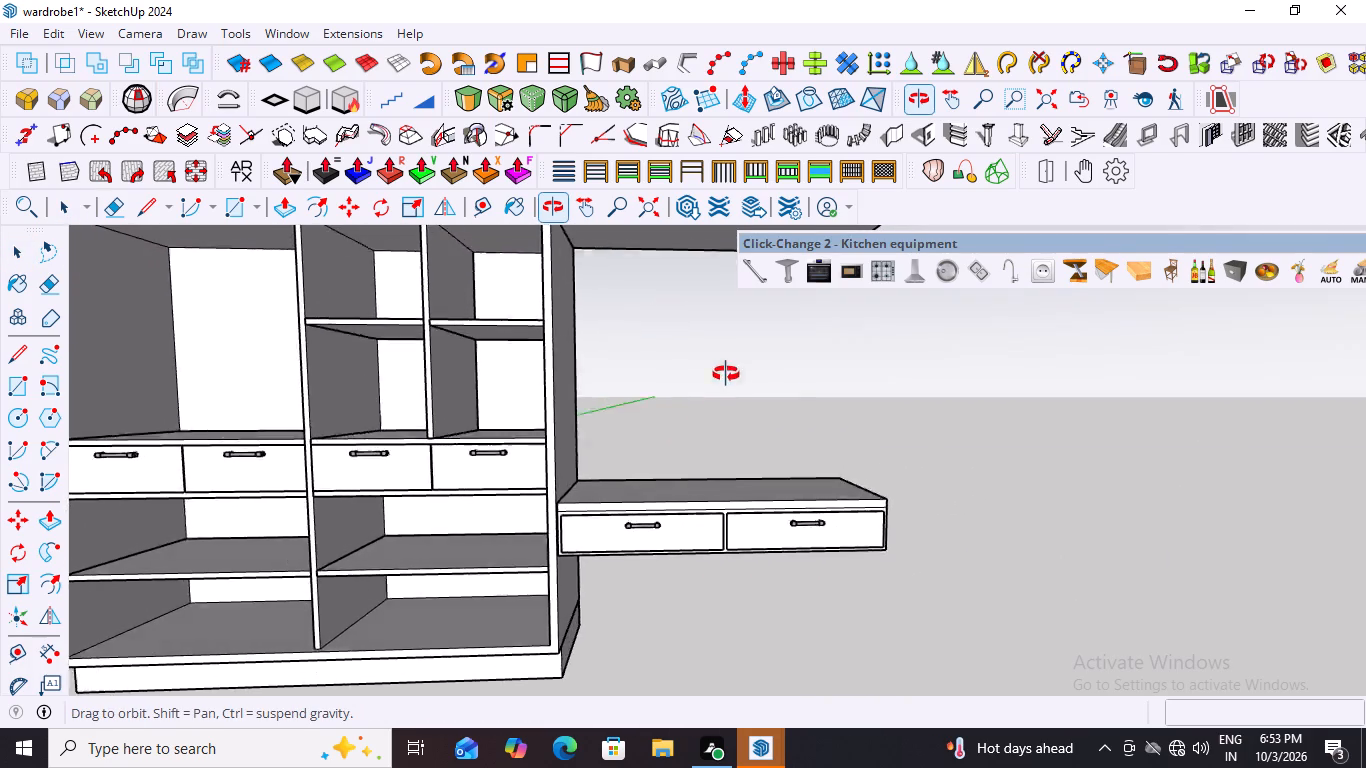
pyautogui.moveTo(726, 374); pyautogui.dragTo(739, 412, button='middle')
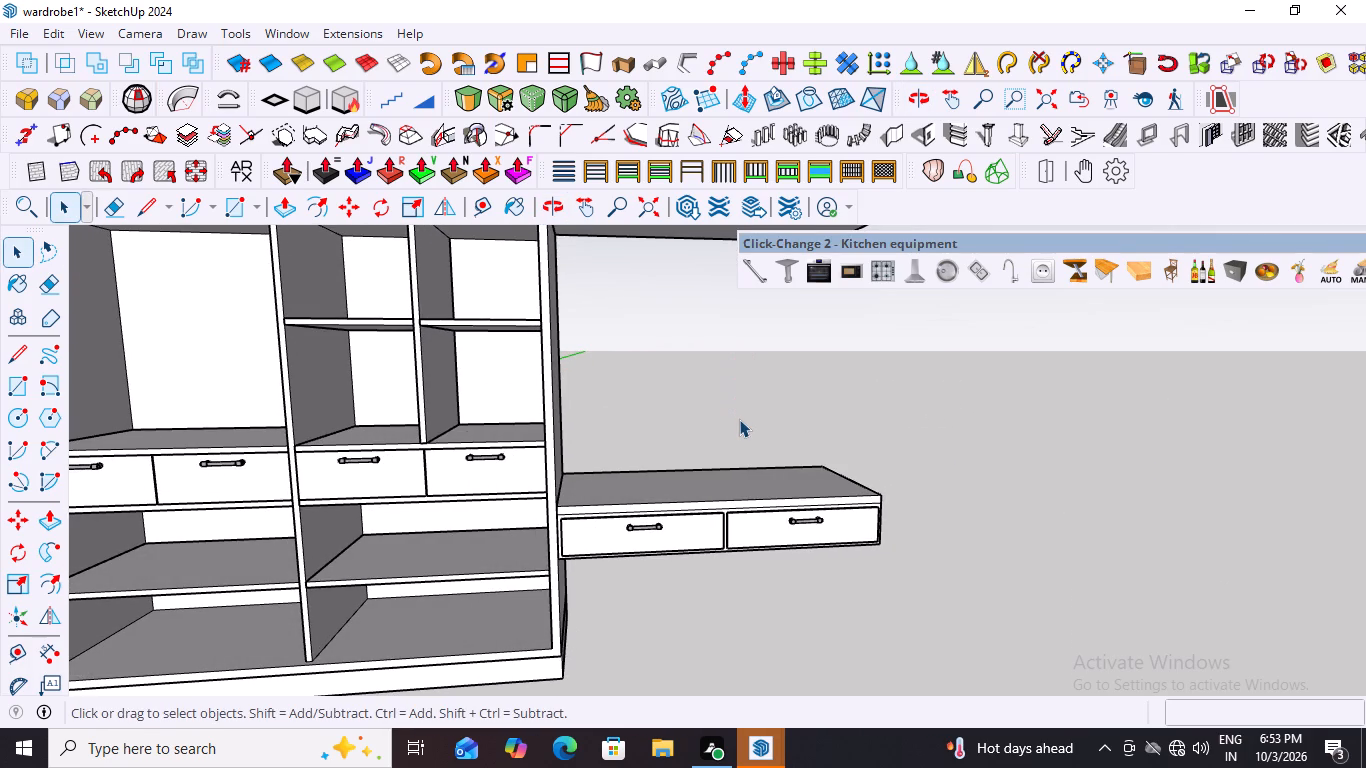
pyautogui.moveTo(913, 474); pyautogui.dragTo(711, 597, button='middle')
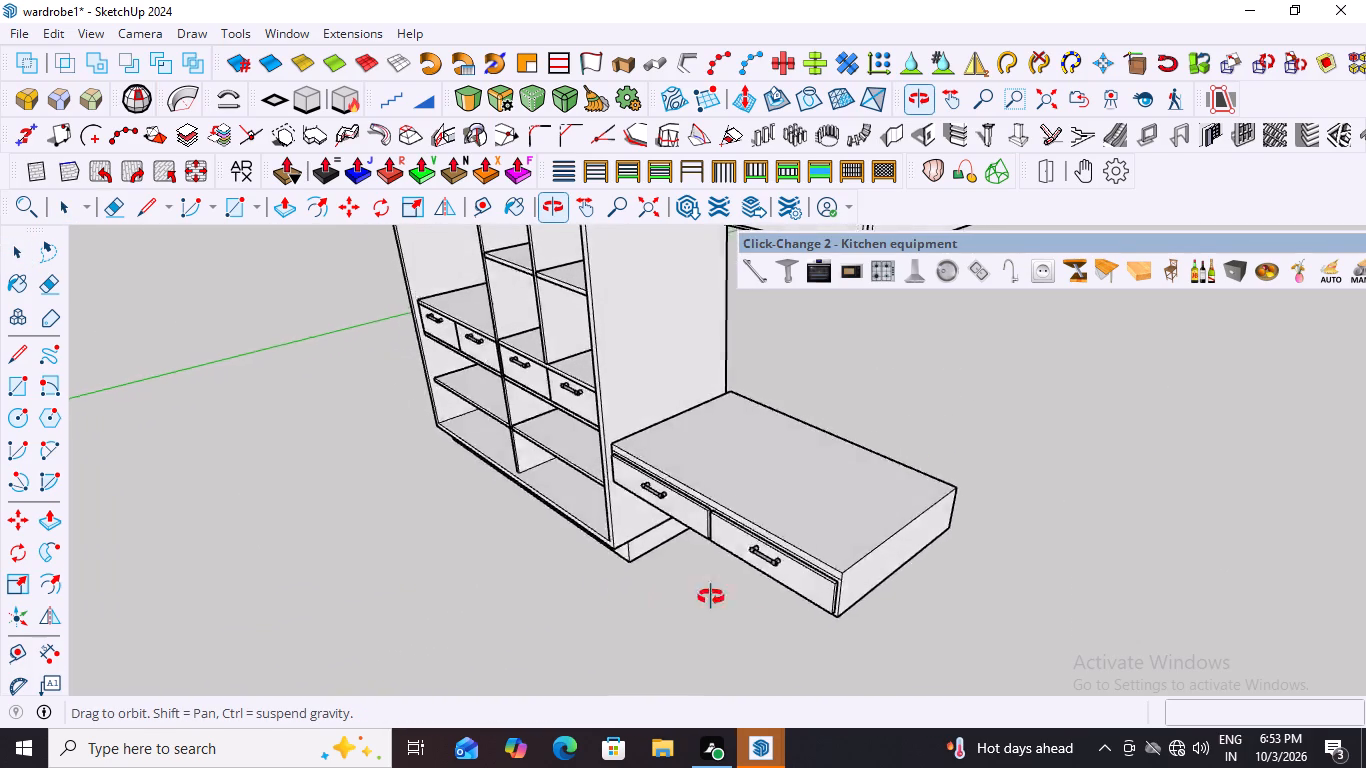
pyautogui.moveTo(711, 597); pyautogui.dragTo(923, 562, button='middle')
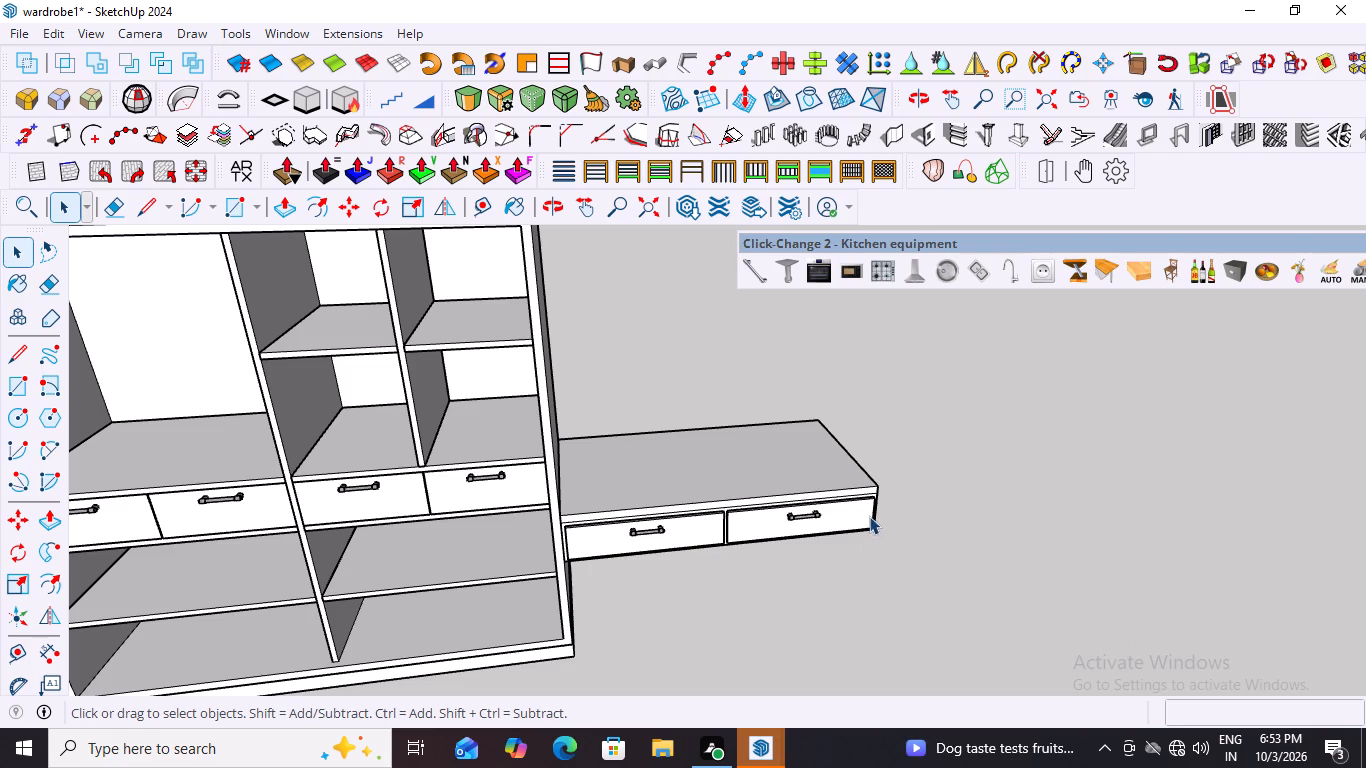
pyautogui.scroll(2, 421, 488)
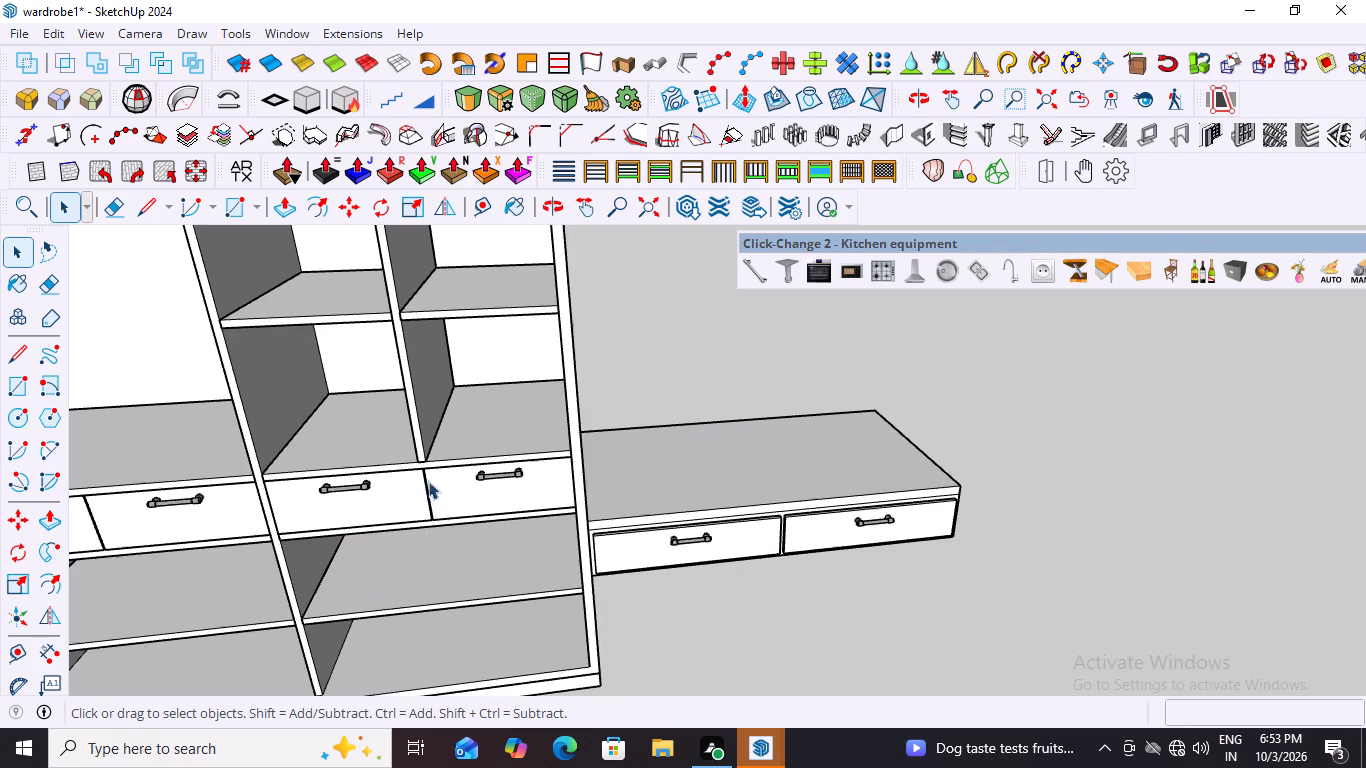
pyautogui.scroll(17, 416, 522)
pyautogui.moveTo(444, 511); pyautogui.dragTo(602, 490, button='middle')
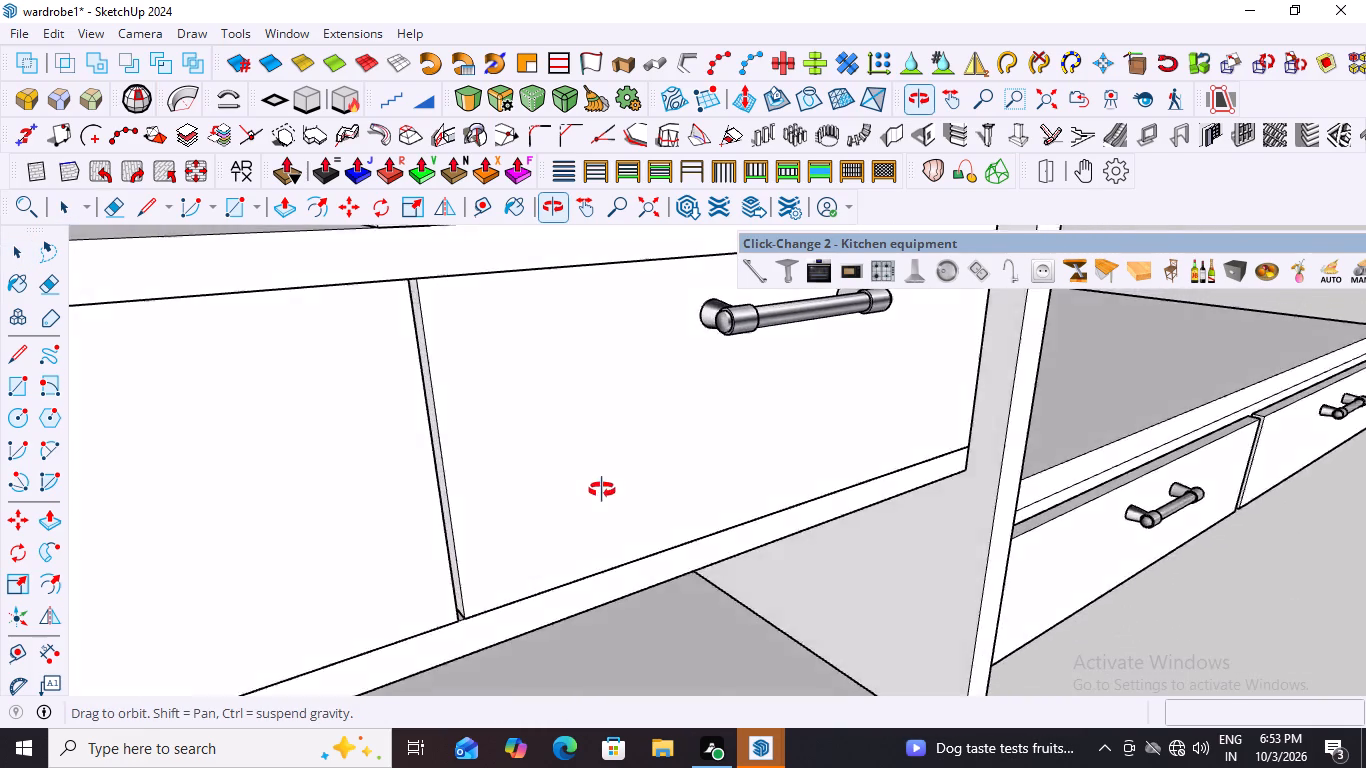
pyautogui.moveTo(602, 490); pyautogui.dragTo(388, 499, button='middle')
pyautogui.scroll(-13, 388, 499)
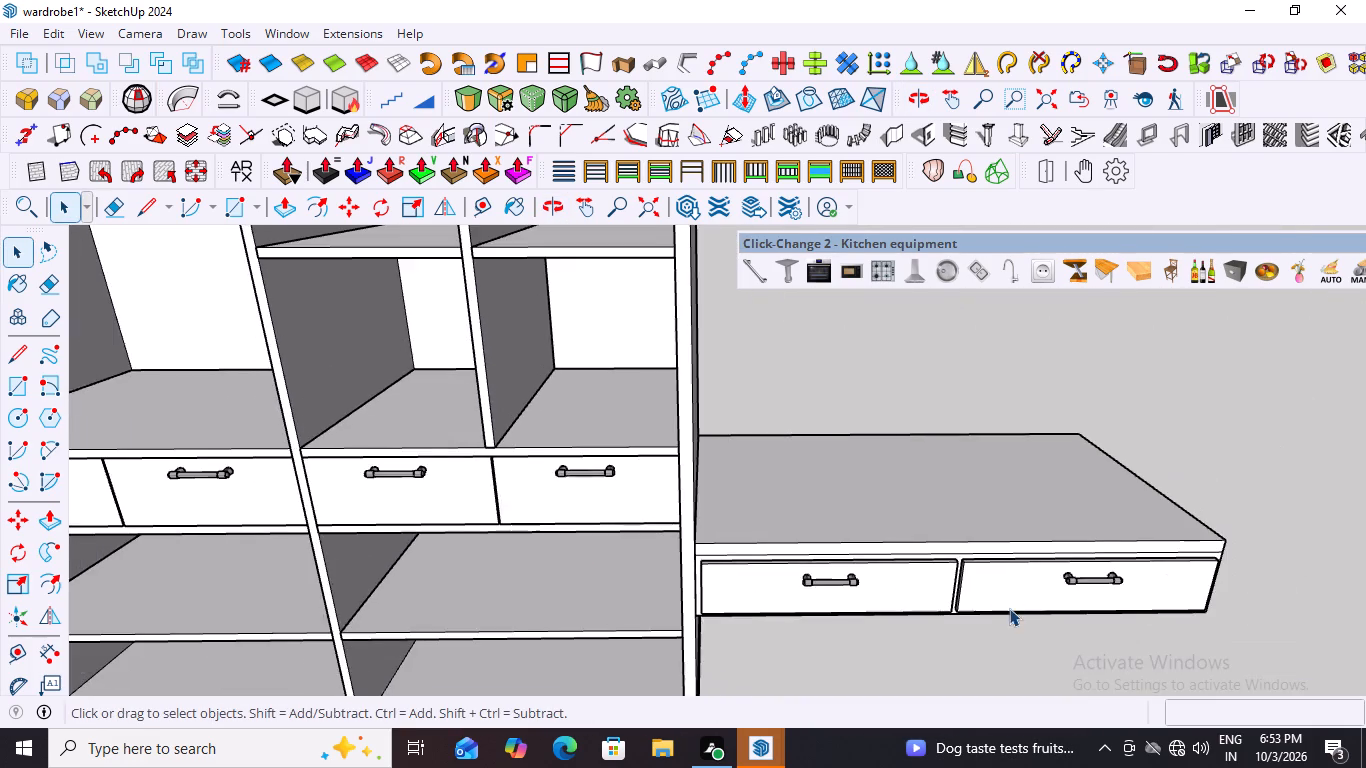
pyautogui.moveTo(1009, 608); pyautogui.dragTo(809, 605, button='middle')
pyautogui.scroll(11, 826, 646)
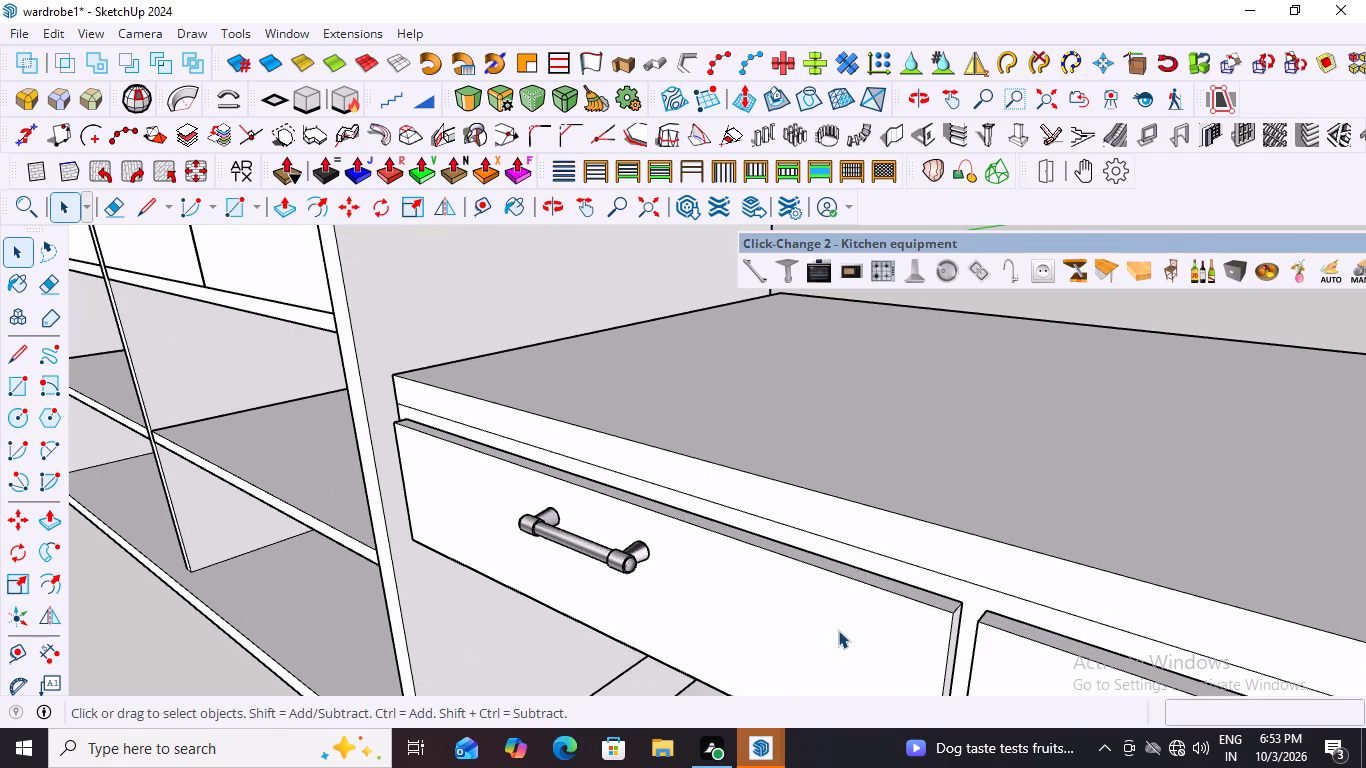
pyautogui.scroll(-8, 918, 563)
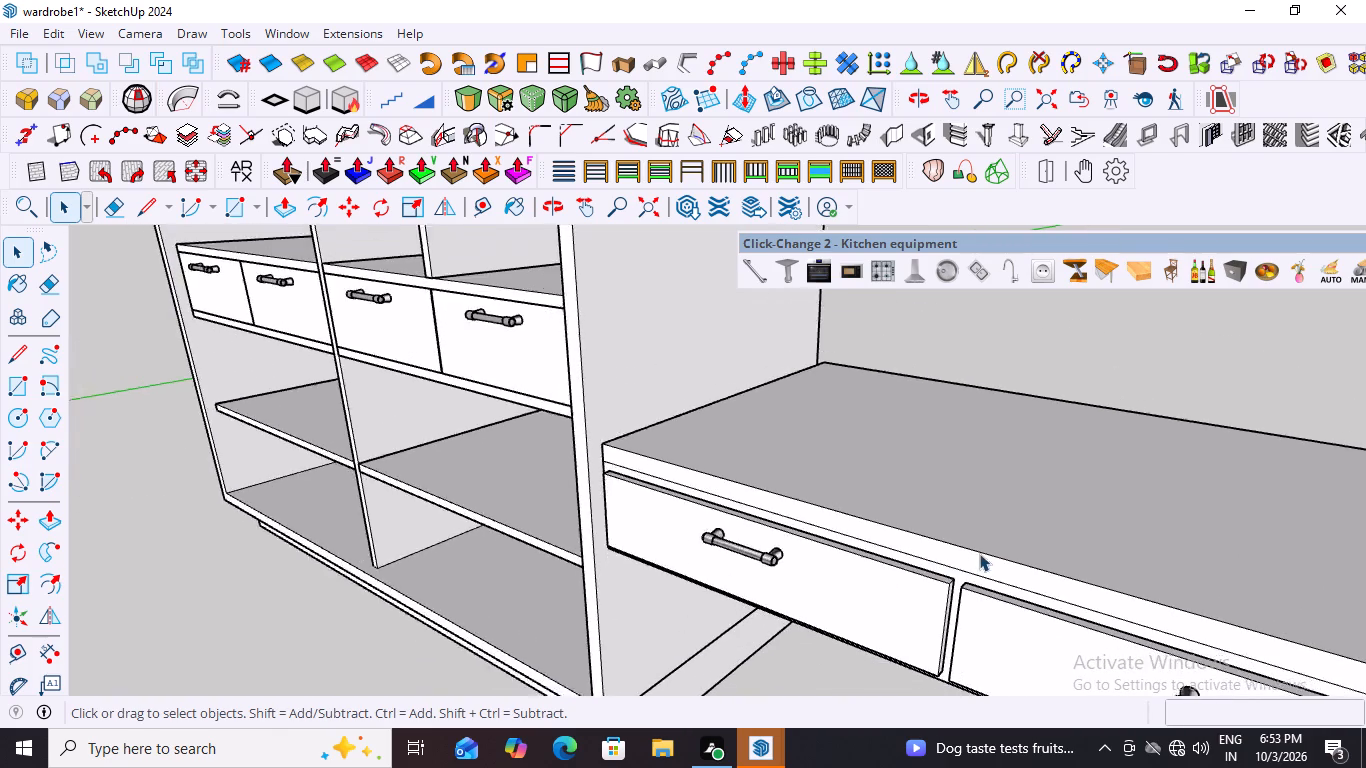
pyautogui.scroll(-9, 979, 553)
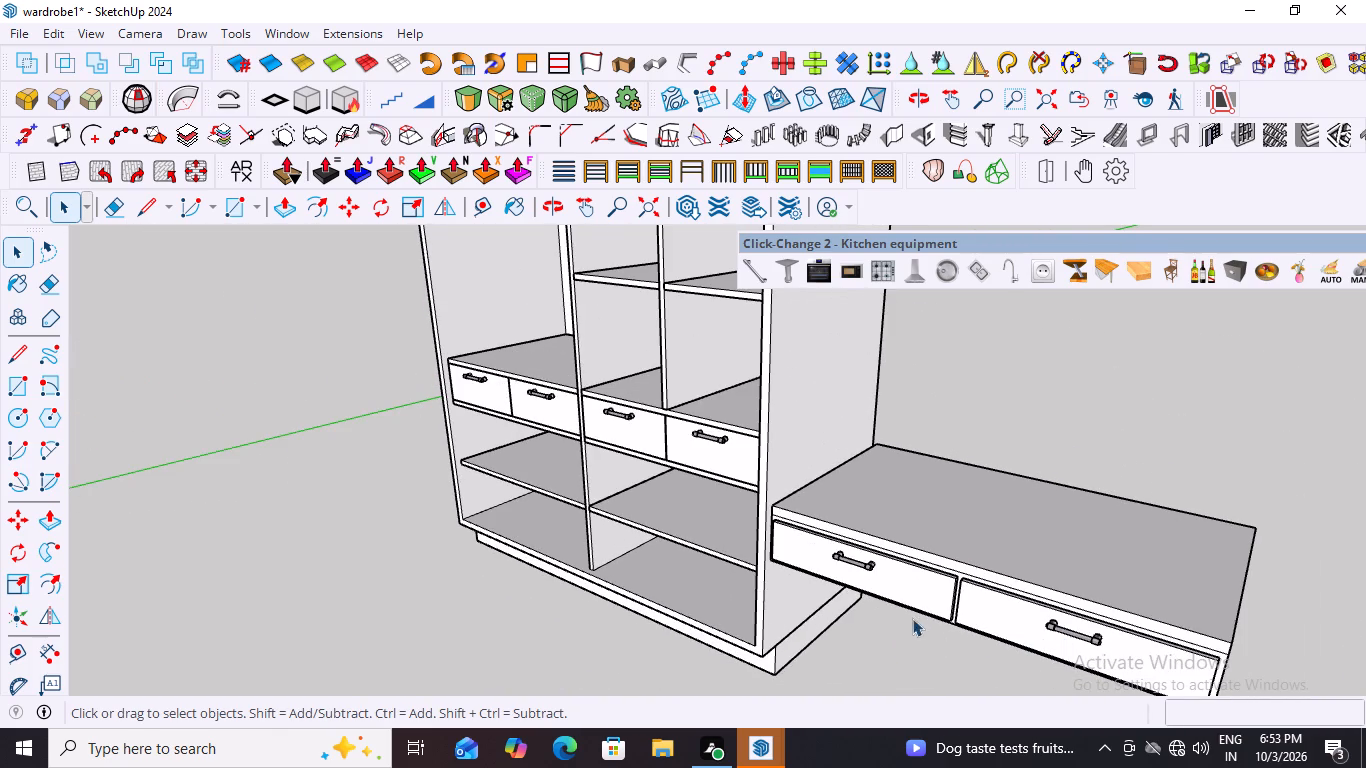
pyautogui.scroll(10, 907, 609)
pyautogui.moveTo(1022, 582); pyautogui.dragTo(804, 594, button='middle')
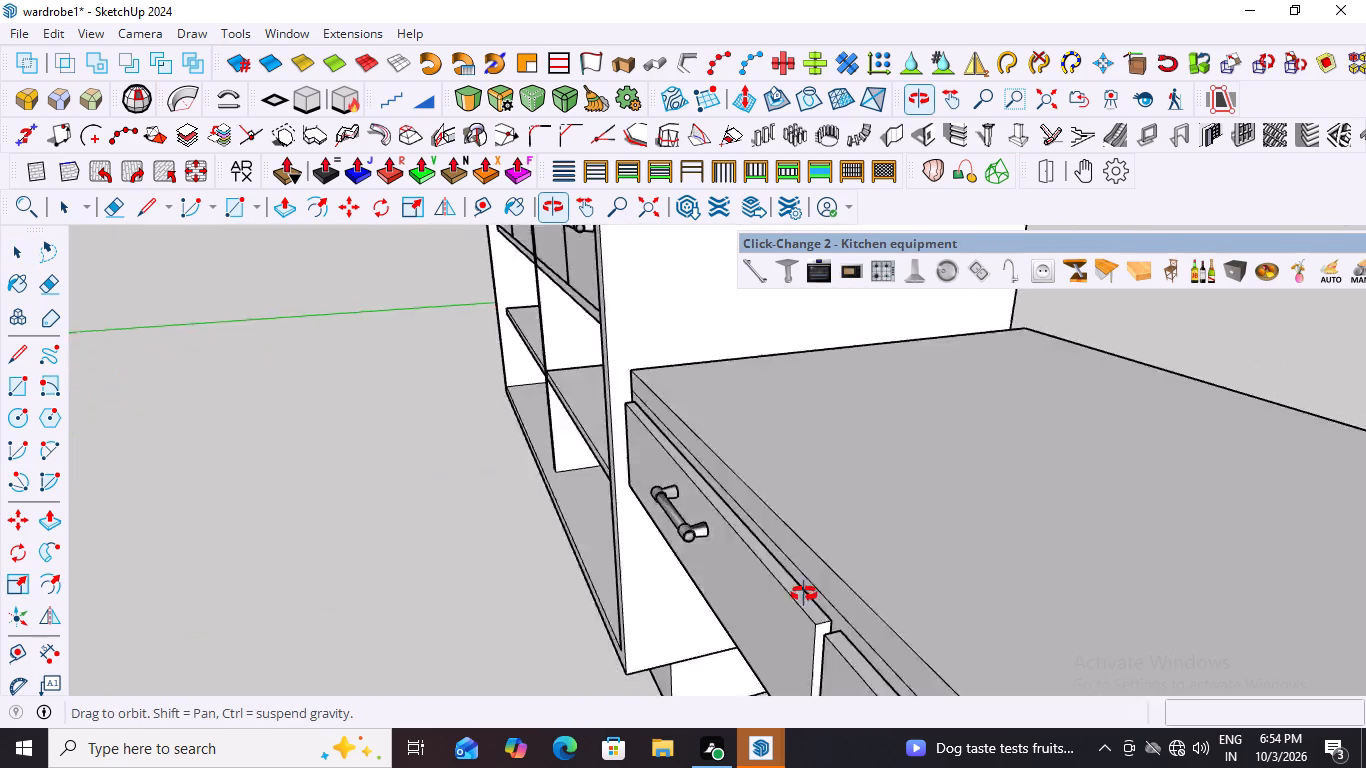
pyautogui.moveTo(804, 594); pyautogui.dragTo(1126, 601, button='middle')
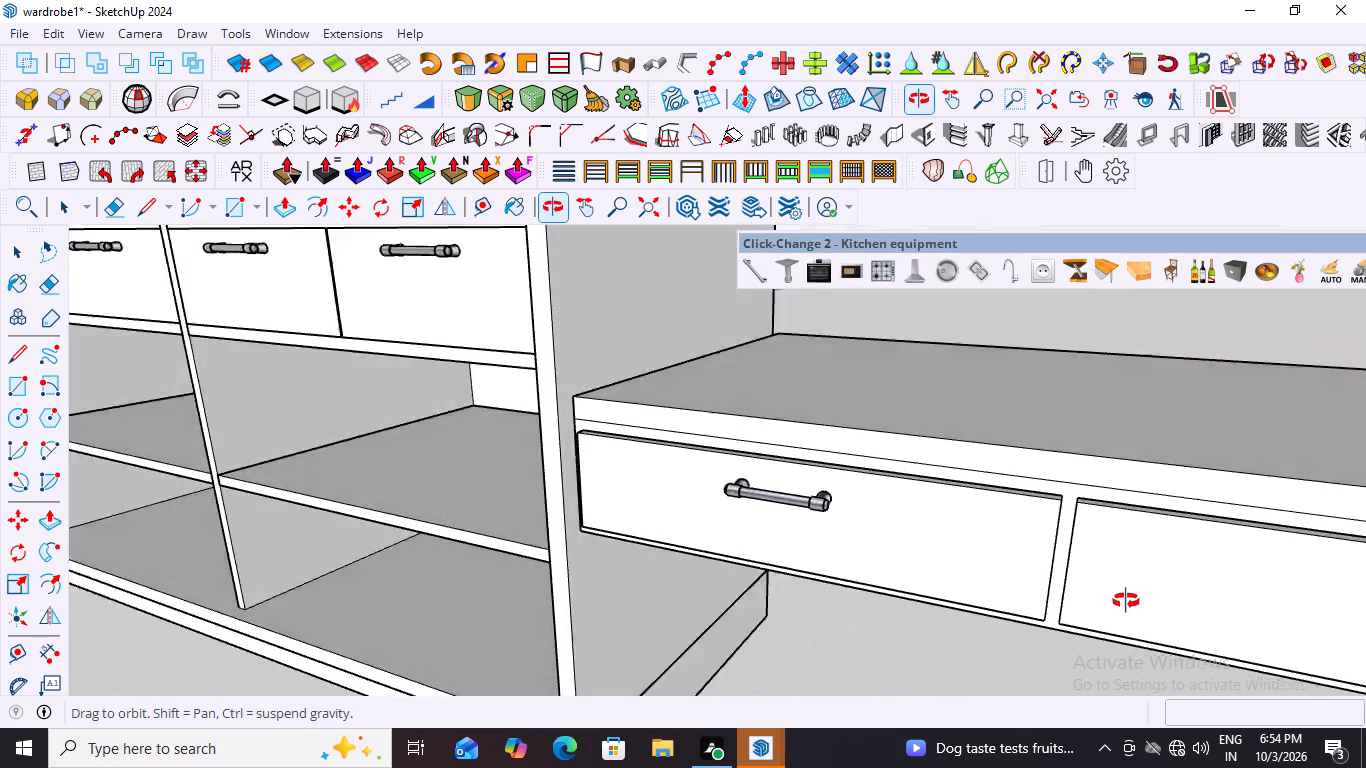
pyautogui.moveTo(1126, 601); pyautogui.dragTo(1324, 718, button='middle')
pyautogui.scroll(1, 1005, 608)
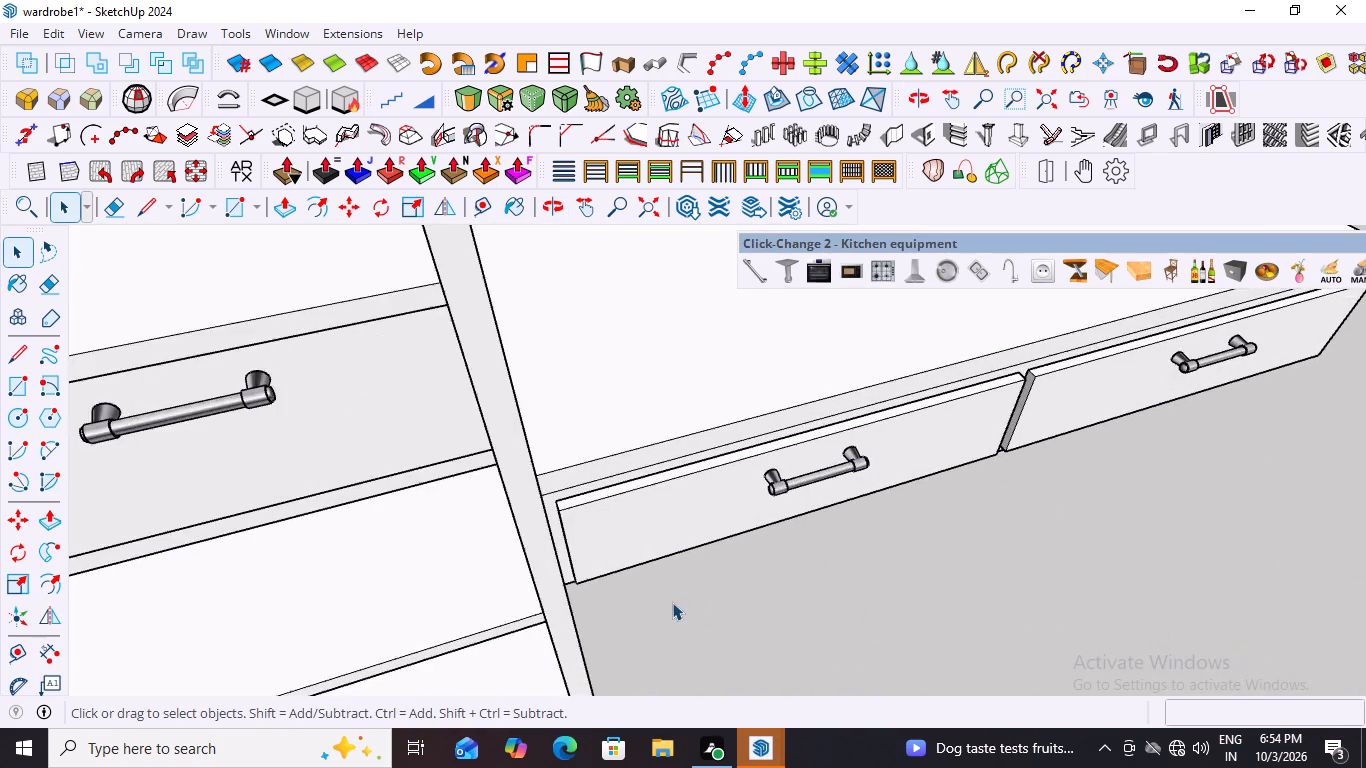
pyautogui.scroll(-6, 672, 602)
pyautogui.scroll(-3, 798, 627)
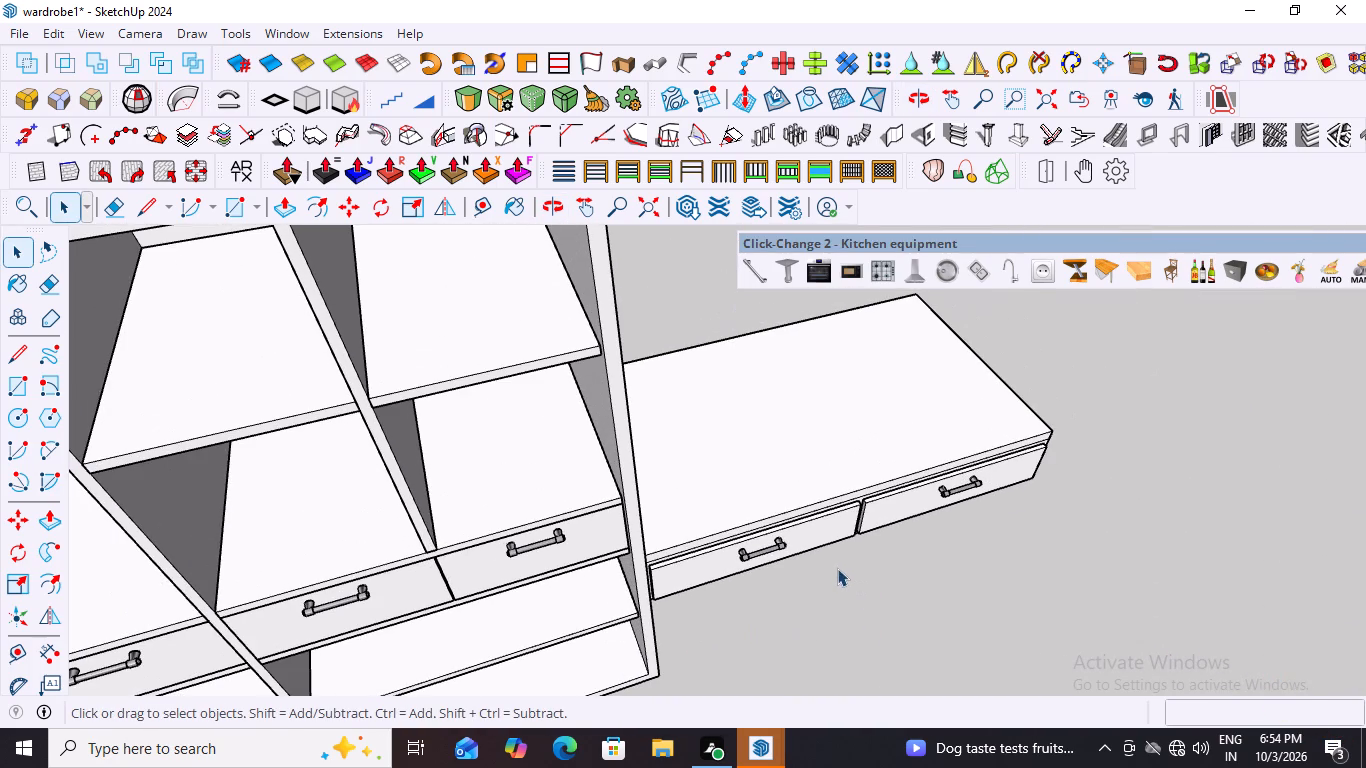
pyautogui.scroll(-5, 837, 568)
pyautogui.middleClick(743, 525)
pyautogui.scroll(-4, 739, 509)
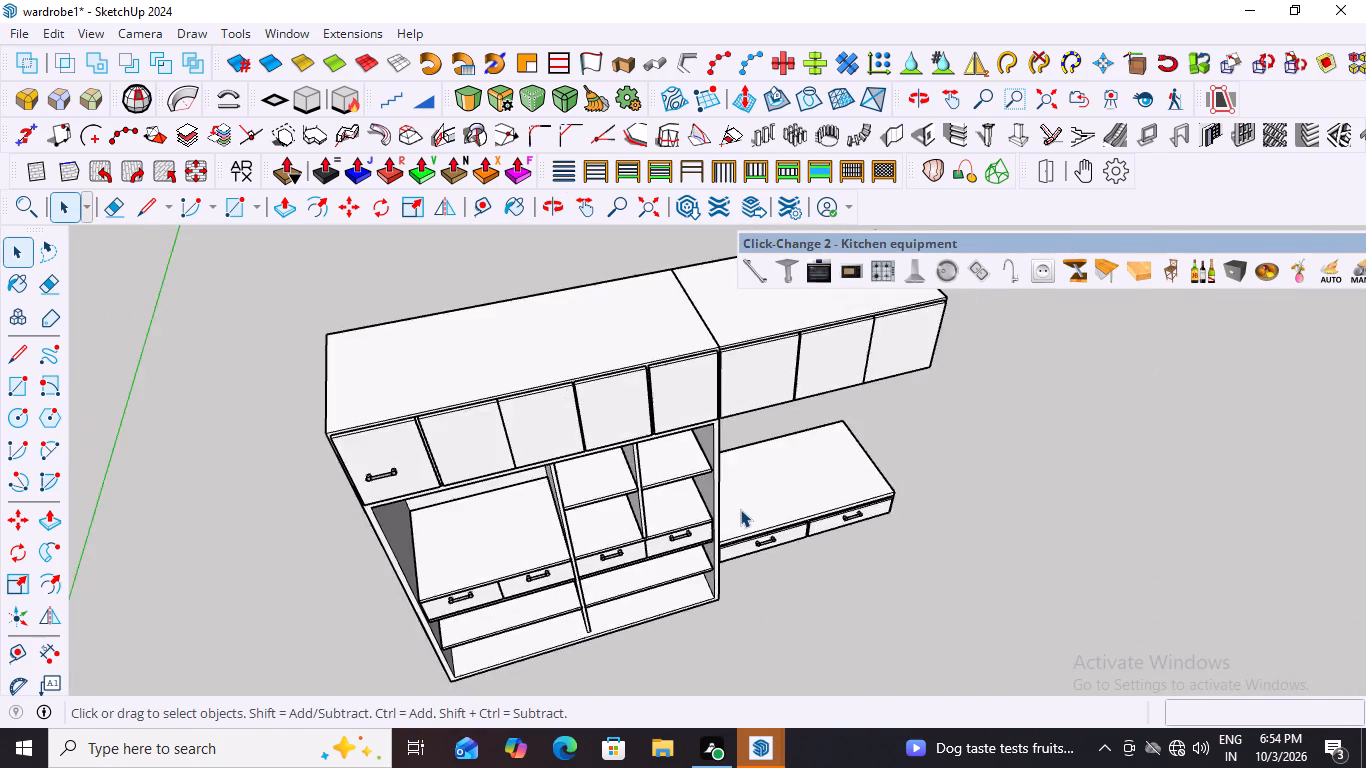
# Rotate the bar handle on the first overhead door 90° in the door's plane about its end nearest the second door, and deselect it.
pyautogui.scroll(-9, 740, 509)
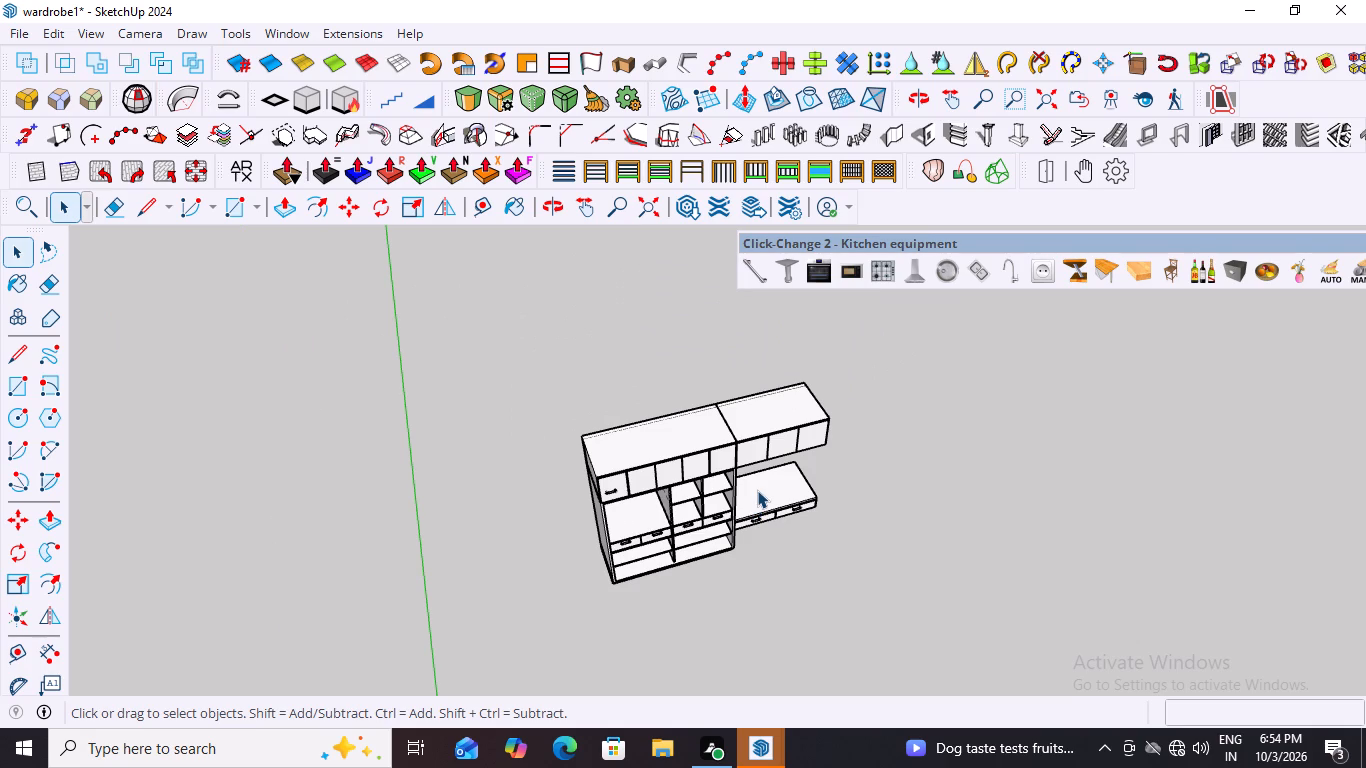
pyautogui.scroll(-8, 644, 477)
pyautogui.moveTo(697, 510); pyautogui.dragTo(657, 478, button='middle')
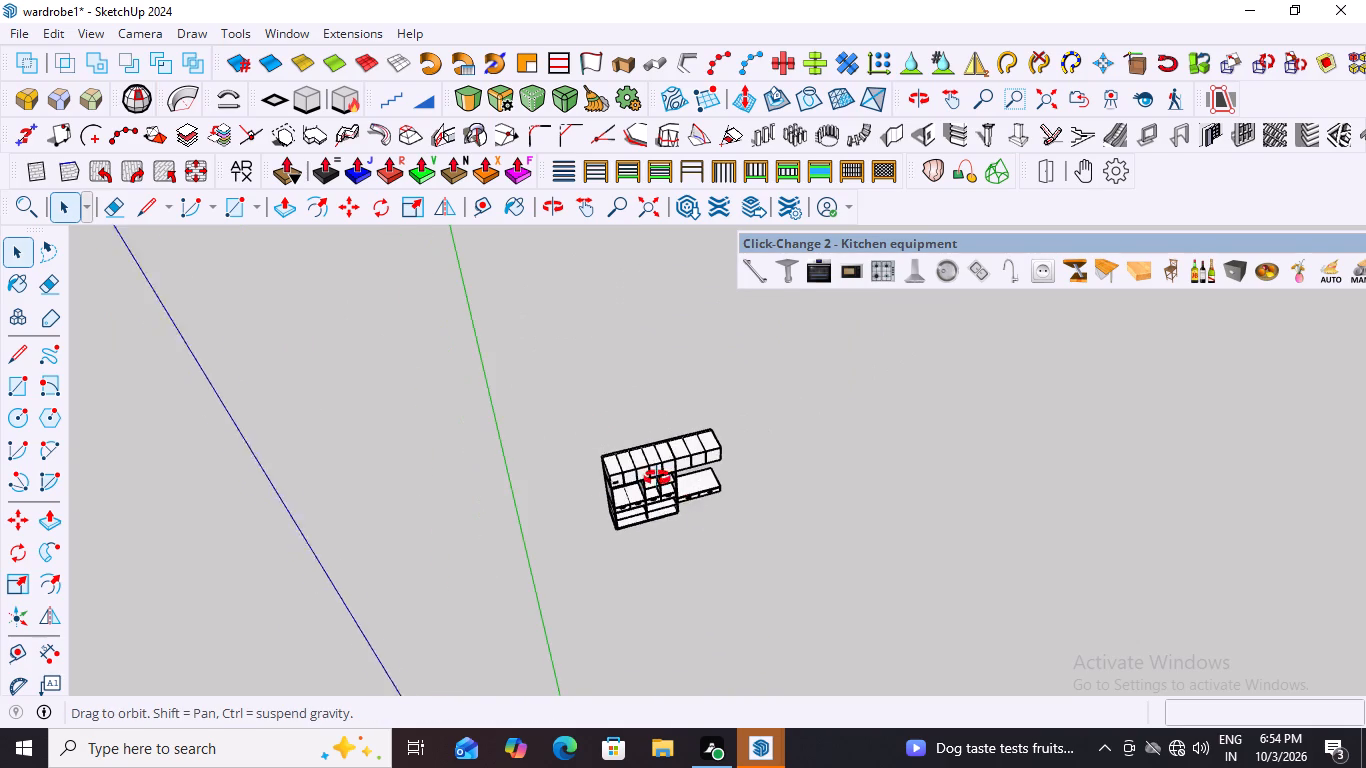
pyautogui.moveTo(657, 478); pyautogui.dragTo(618, 372, button='middle')
pyautogui.scroll(13, 616, 486)
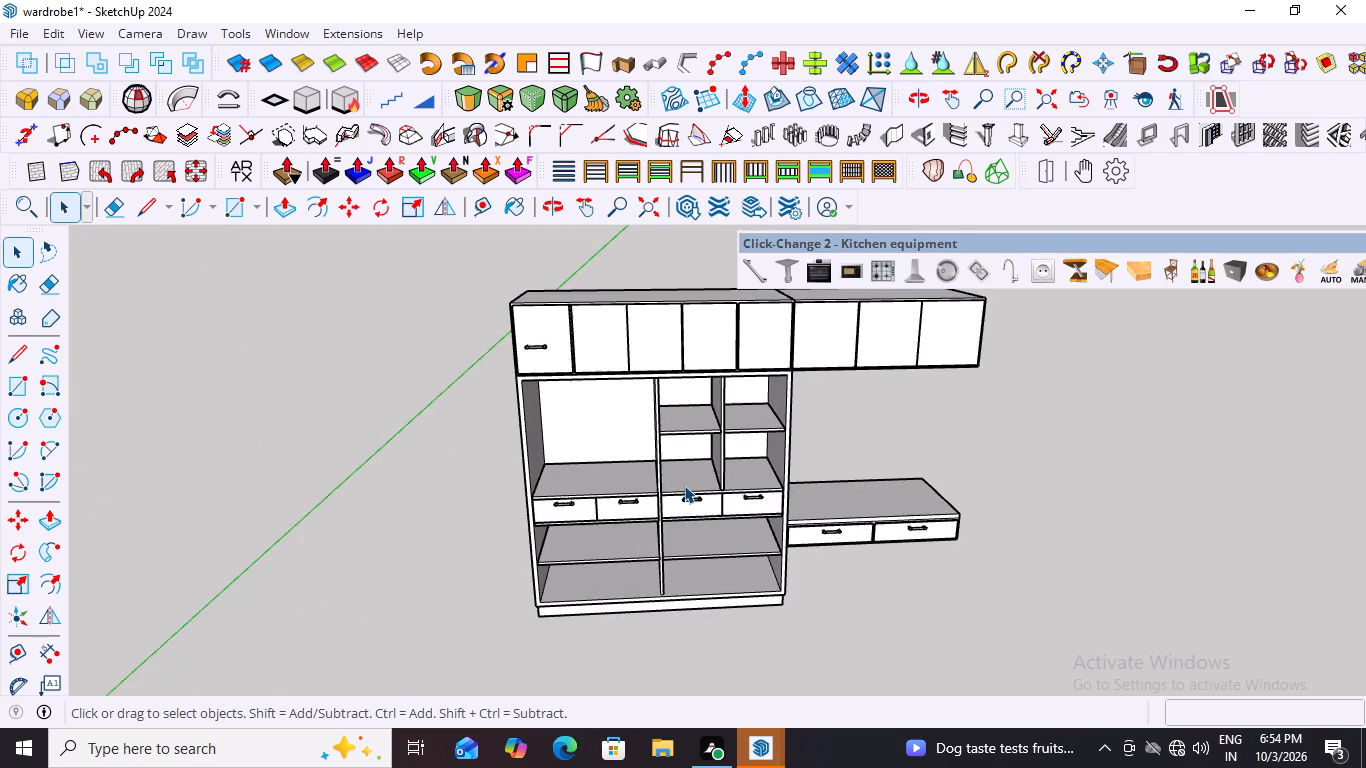
pyautogui.scroll(-6, 628, 499)
pyautogui.scroll(8, 650, 389)
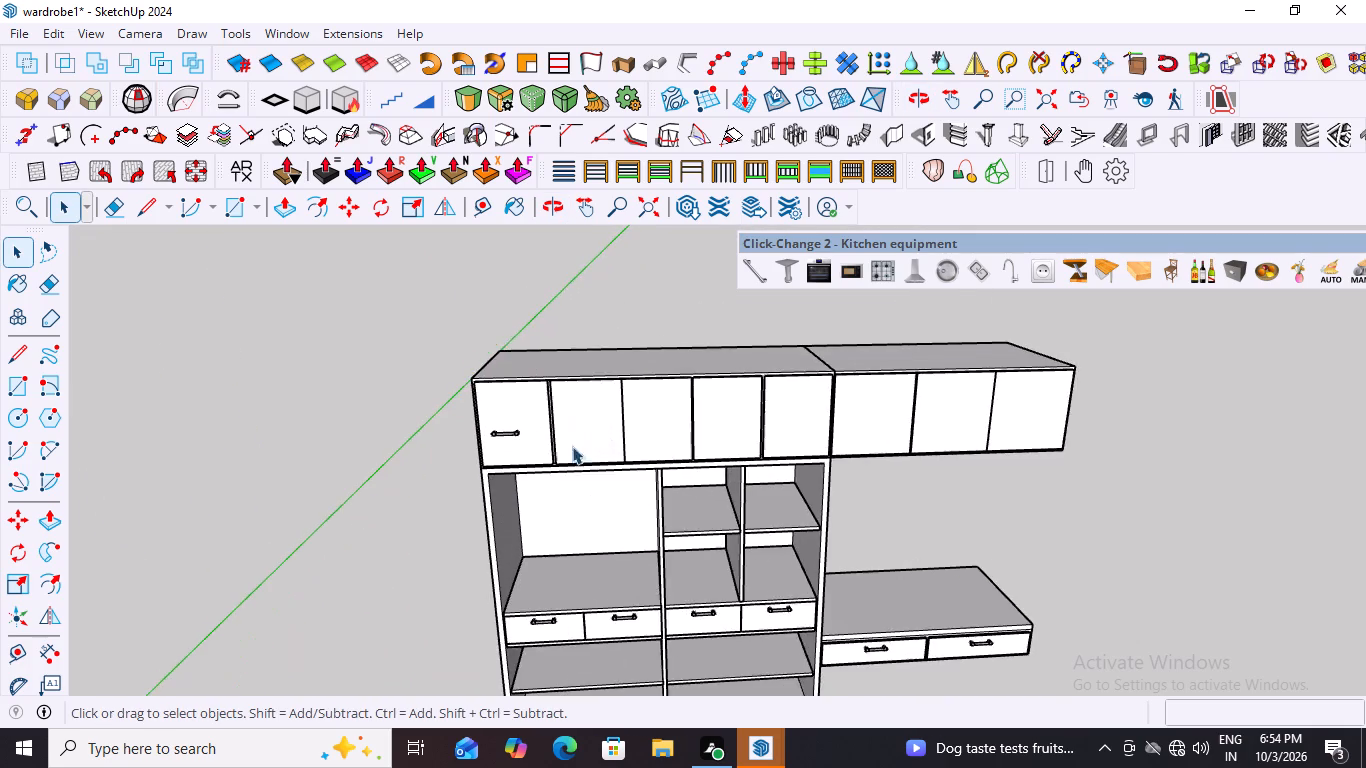
pyautogui.scroll(15, 506, 475)
pyautogui.click(507, 386)
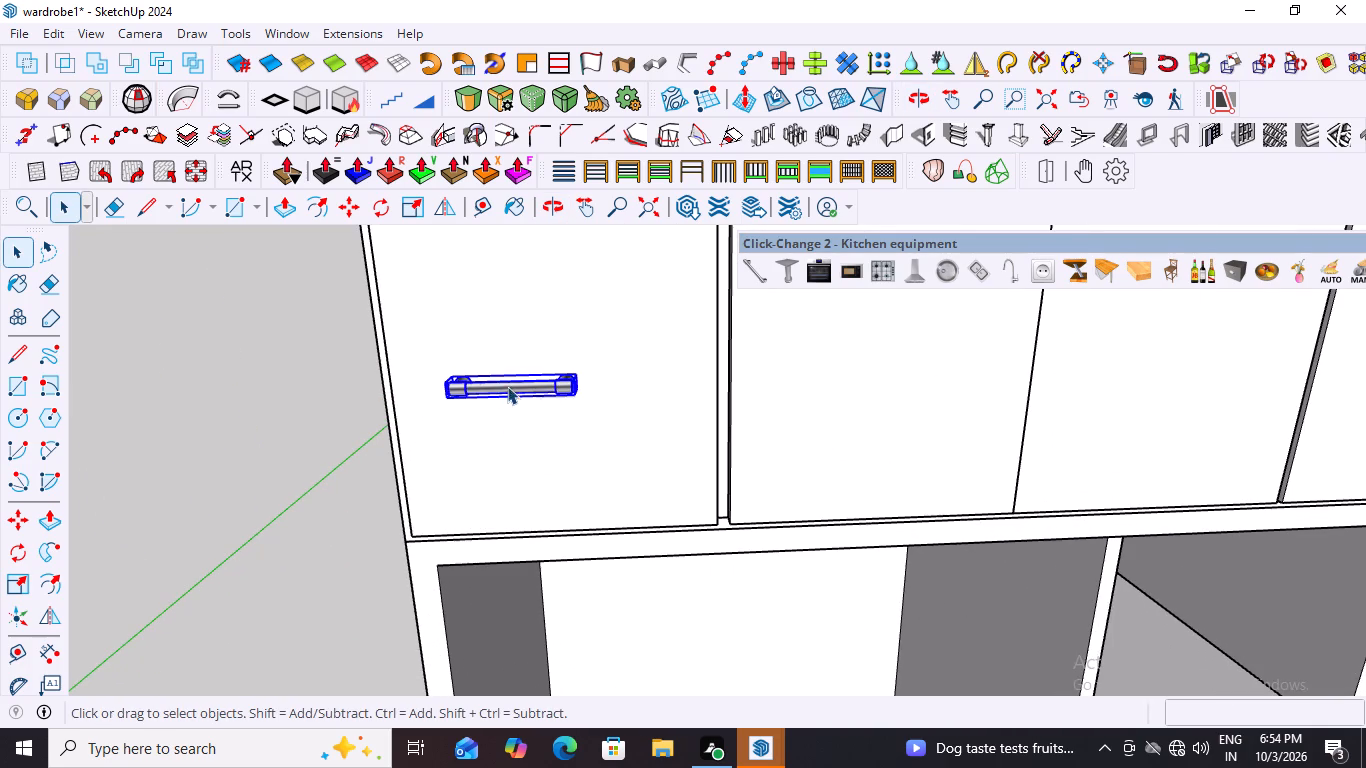
pyautogui.press('q')
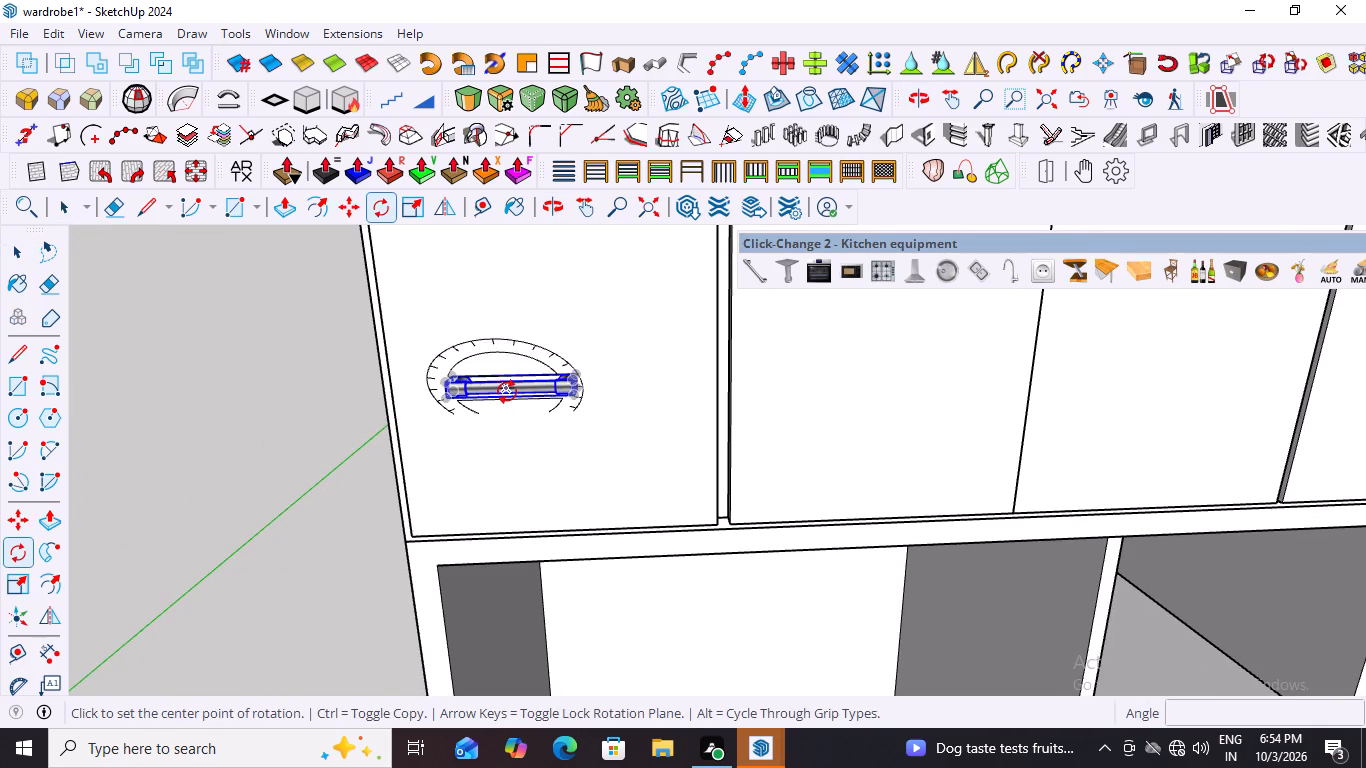
pyautogui.click(583, 401)
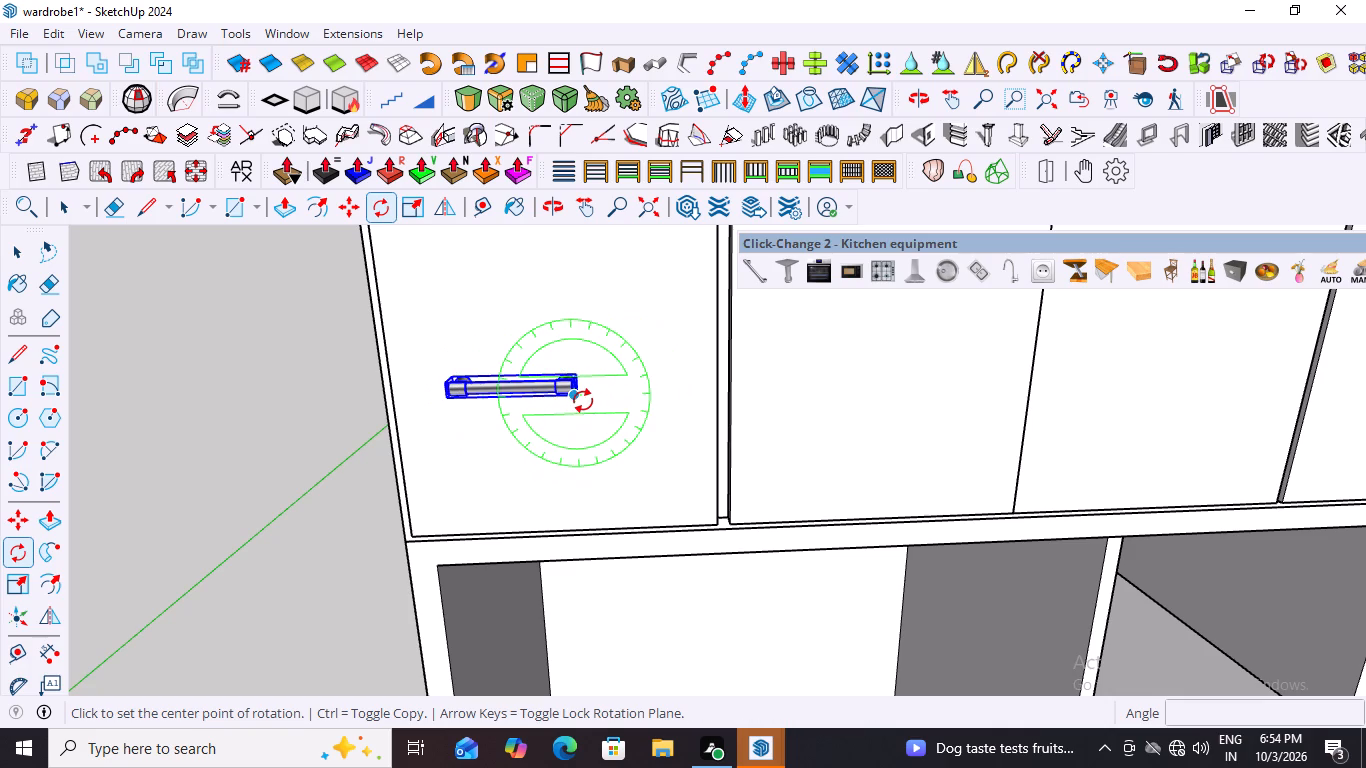
pyautogui.click(445, 404)
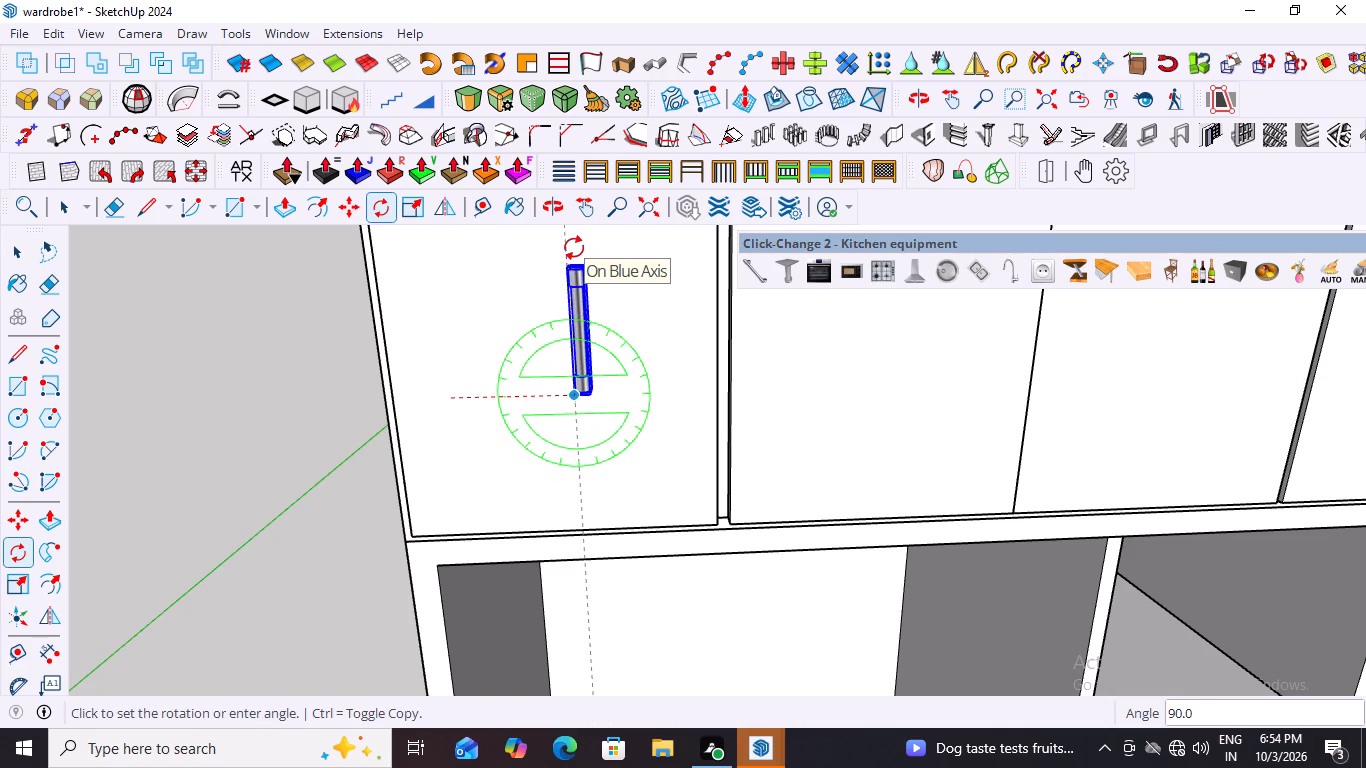
pyautogui.write('90')
pyautogui.press('Return')
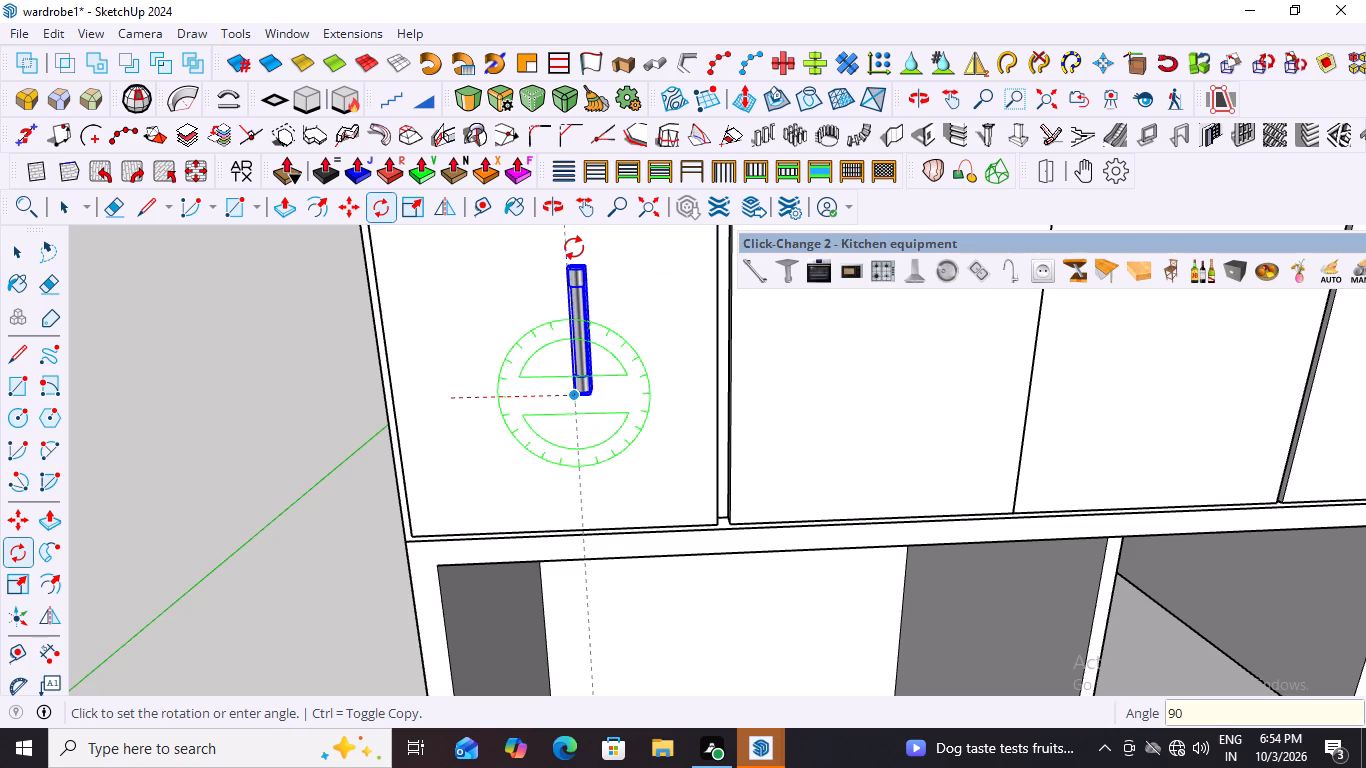
pyautogui.press('space')
pyautogui.click(266, 406)
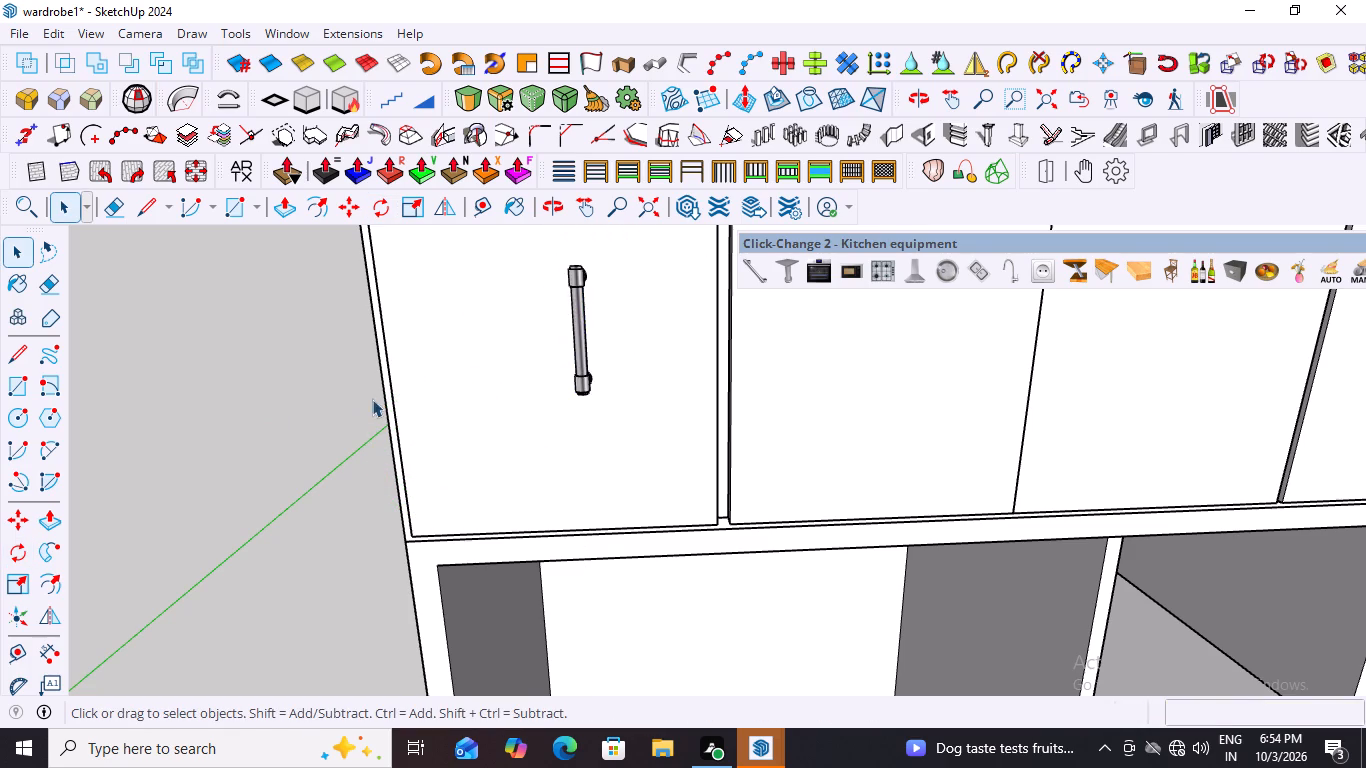
# Examine the rotated handle on the first overhead door up close and from several angles against the neighbouring doors.
pyautogui.scroll(-4, 372, 399)
pyautogui.moveTo(520, 417); pyautogui.dragTo(336, 438, button='middle')
pyautogui.scroll(1, 427, 320)
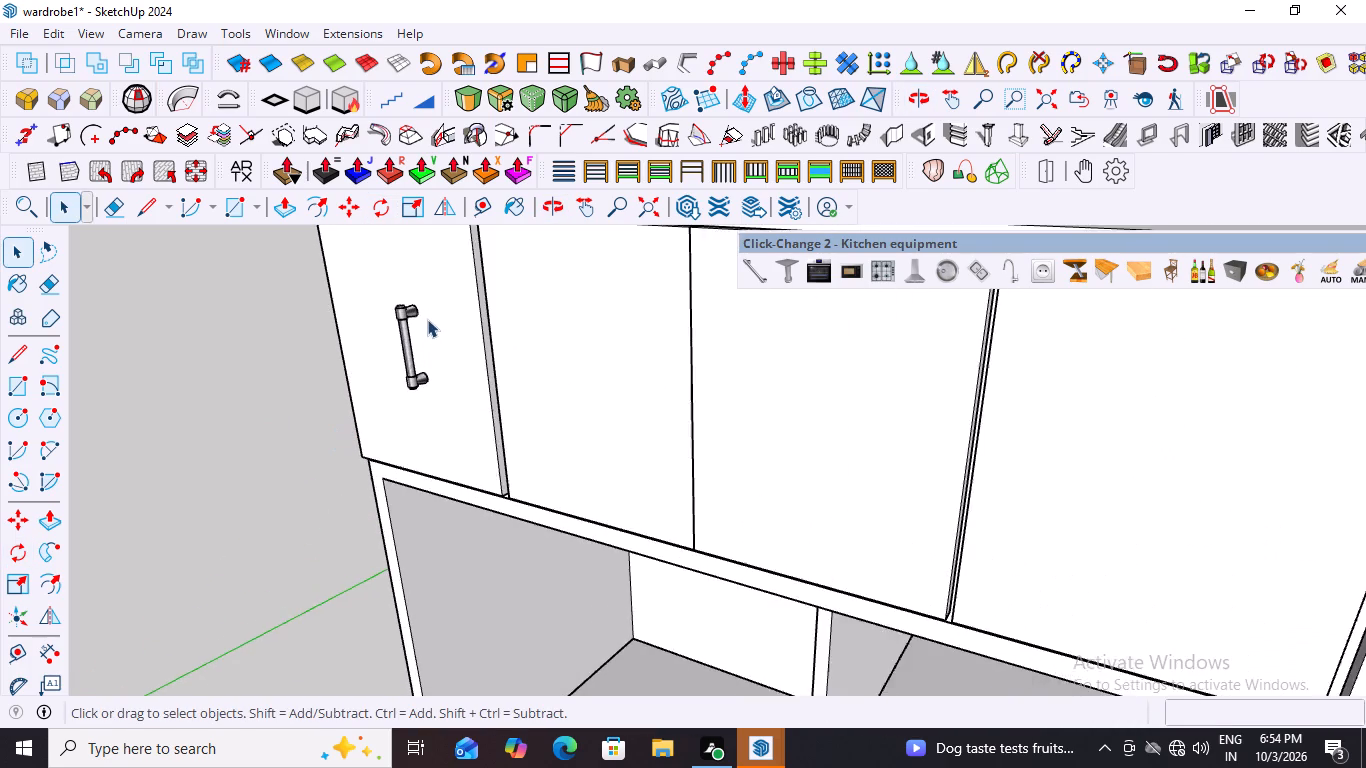
pyautogui.scroll(5, 427, 319)
pyautogui.scroll(-15, 517, 328)
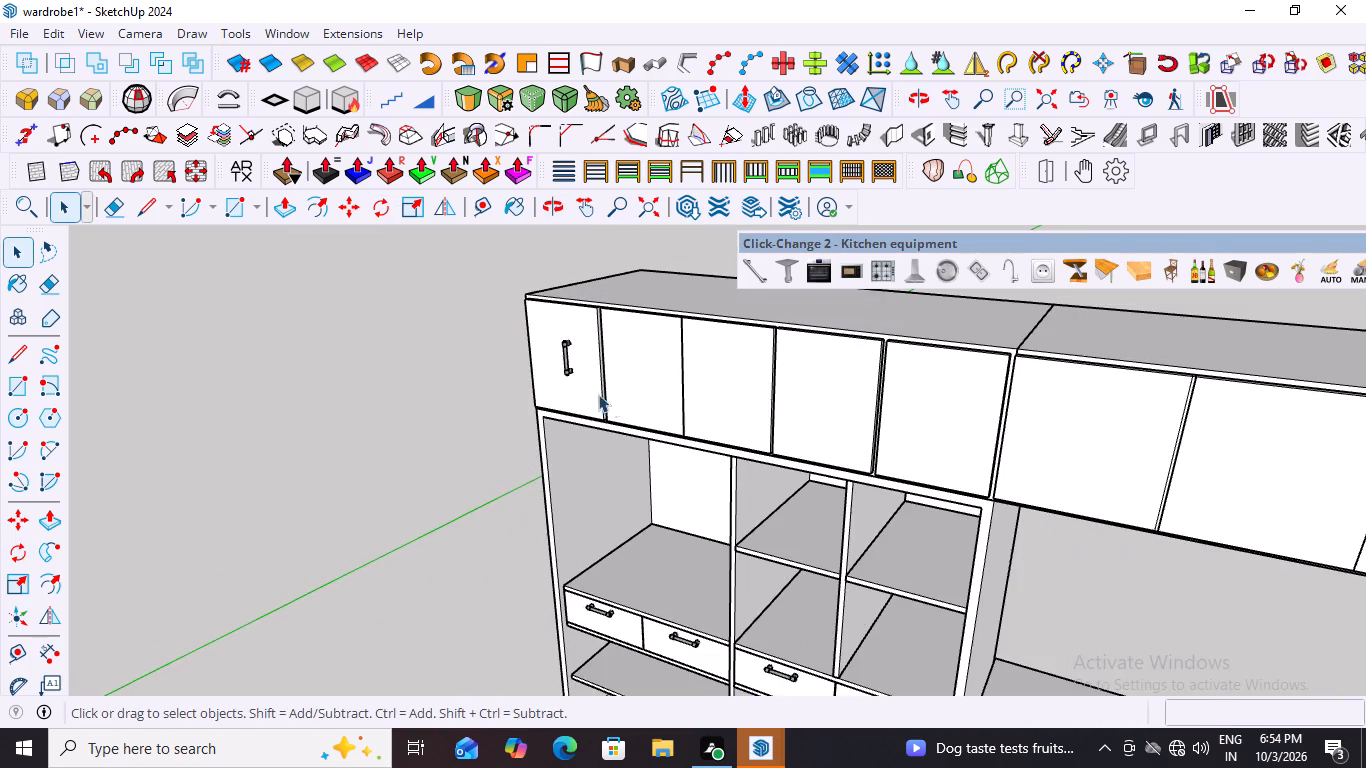
pyautogui.moveTo(710, 385); pyautogui.dragTo(770, 369, button='middle')
pyautogui.scroll(-1, 770, 369)
pyautogui.moveTo(584, 365); pyautogui.dragTo(725, 358, button='middle')
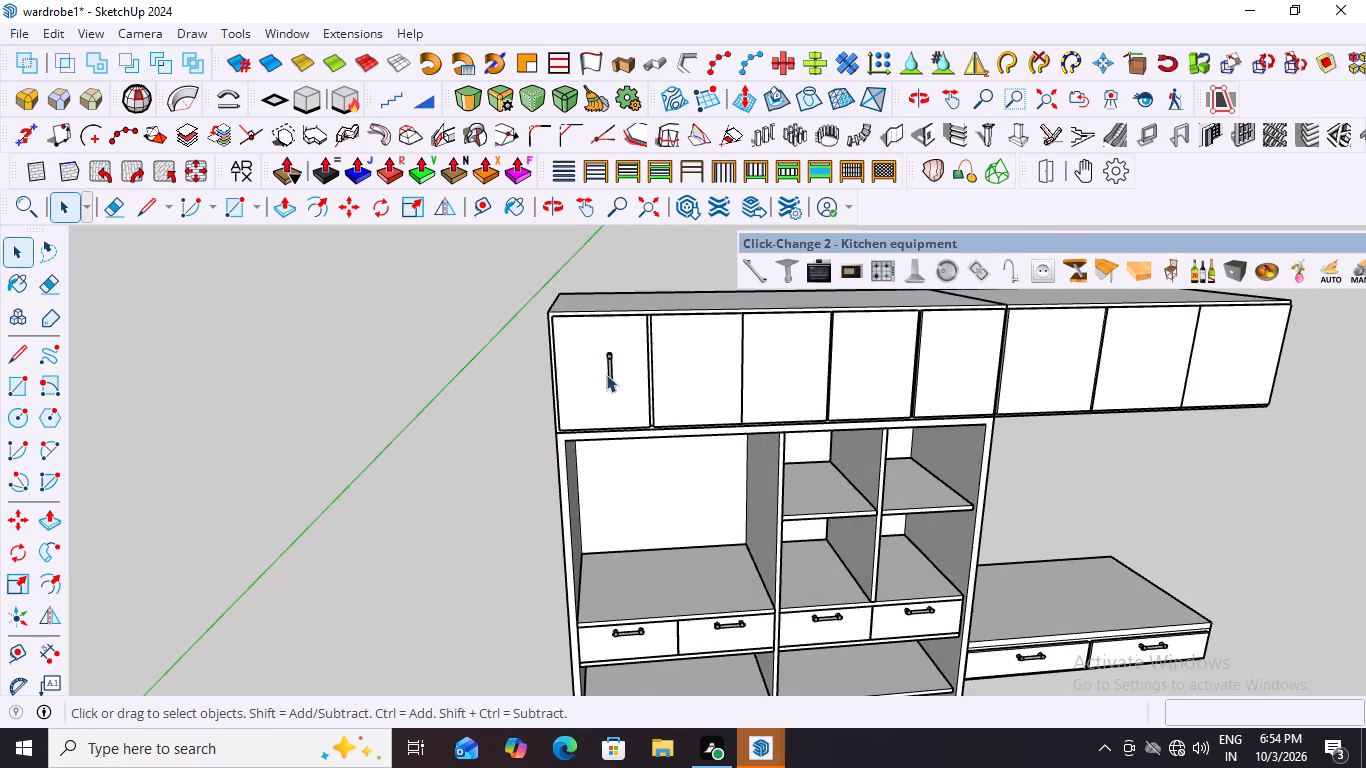
pyautogui.scroll(8, 605, 372)
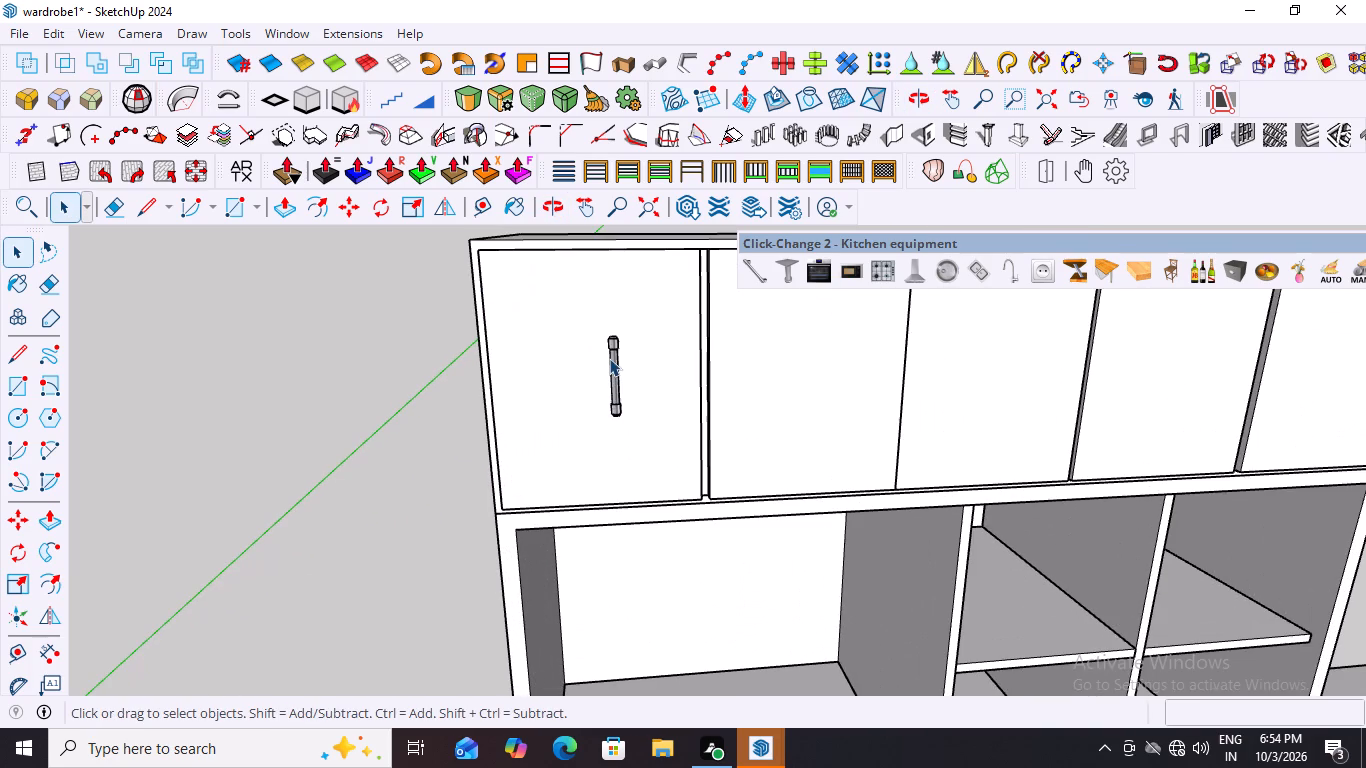
pyautogui.scroll(-2, 472, 392)
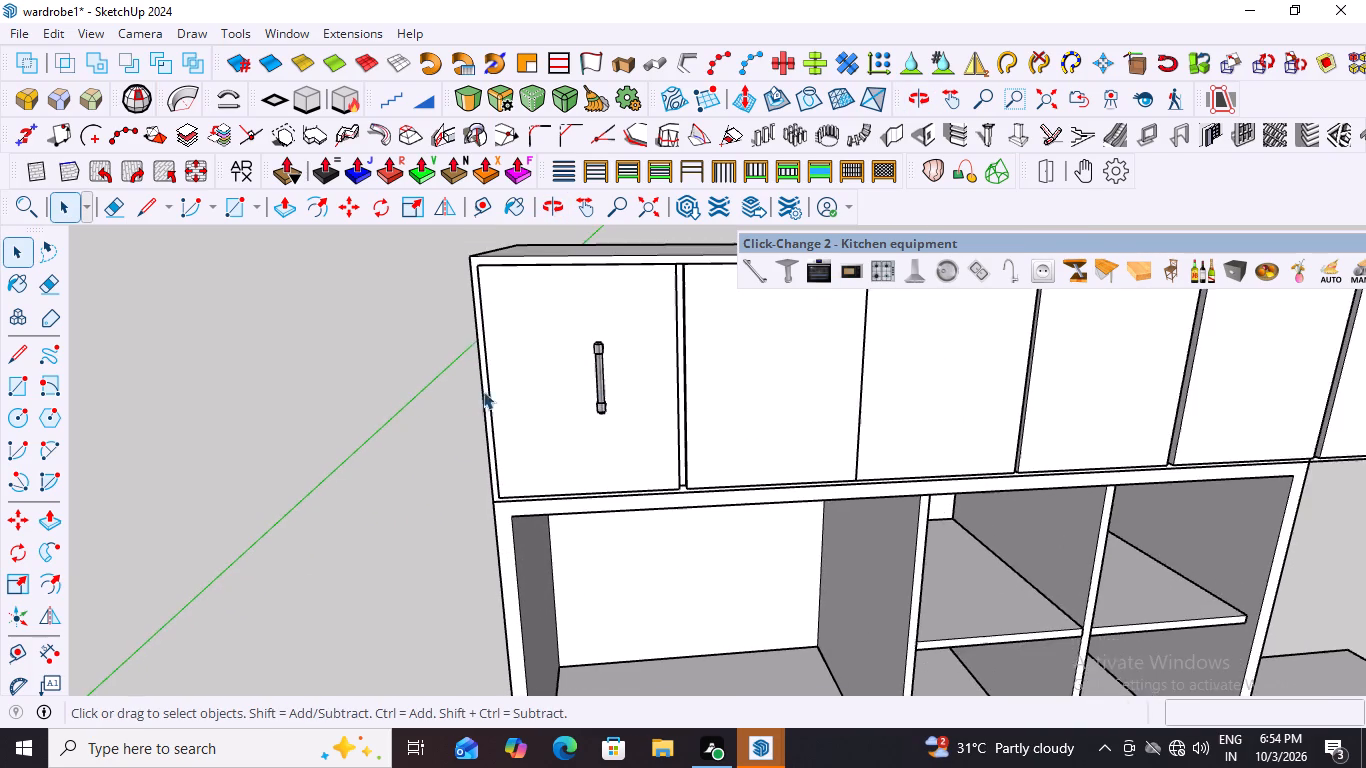
pyautogui.scroll(-2, 483, 391)
# Move the first overhead door's vertical handle by its lower back corner about 1/2" along the red axis.
pyautogui.moveTo(672, 372); pyautogui.dragTo(517, 345, button='middle')
pyautogui.scroll(2, 505, 377)
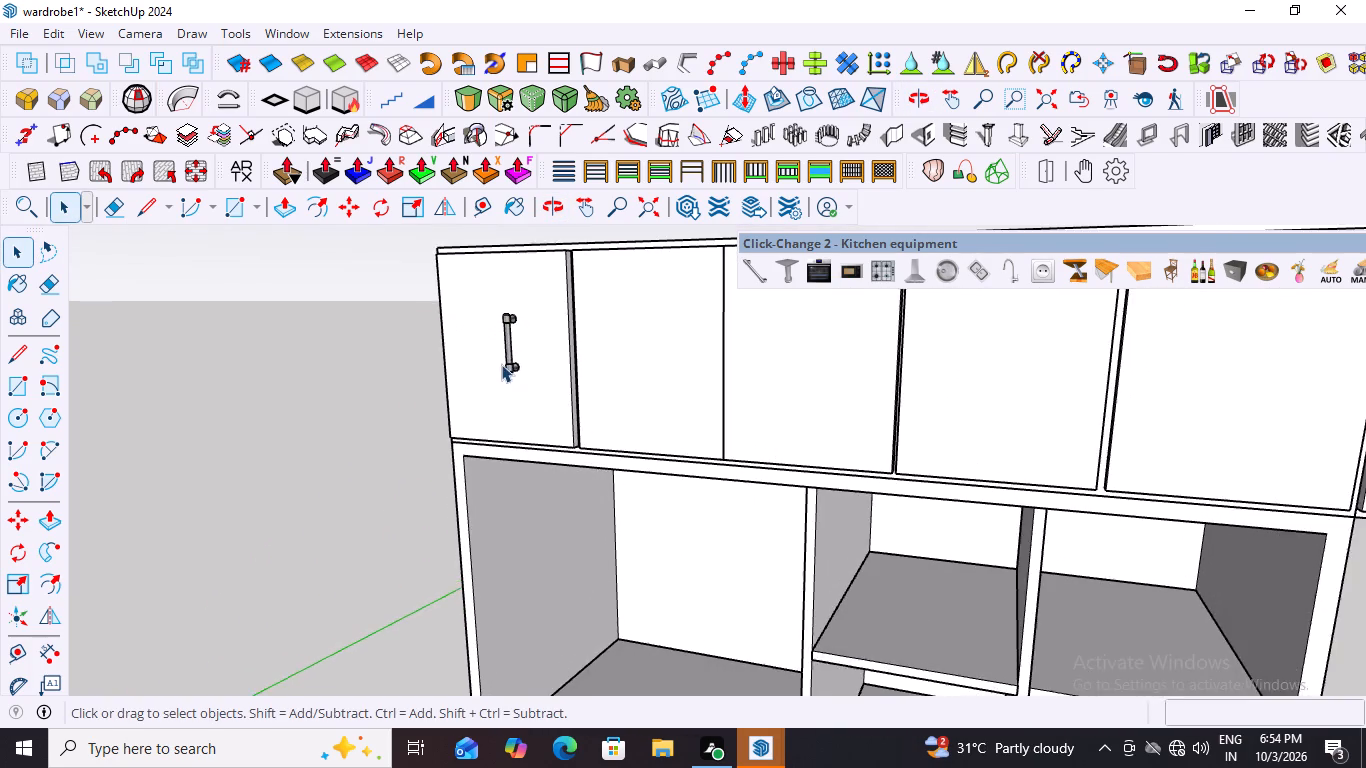
pyautogui.scroll(2, 500, 363)
pyautogui.click(513, 344)
pyautogui.moveTo(509, 402); pyautogui.dragTo(626, 425, button='middle')
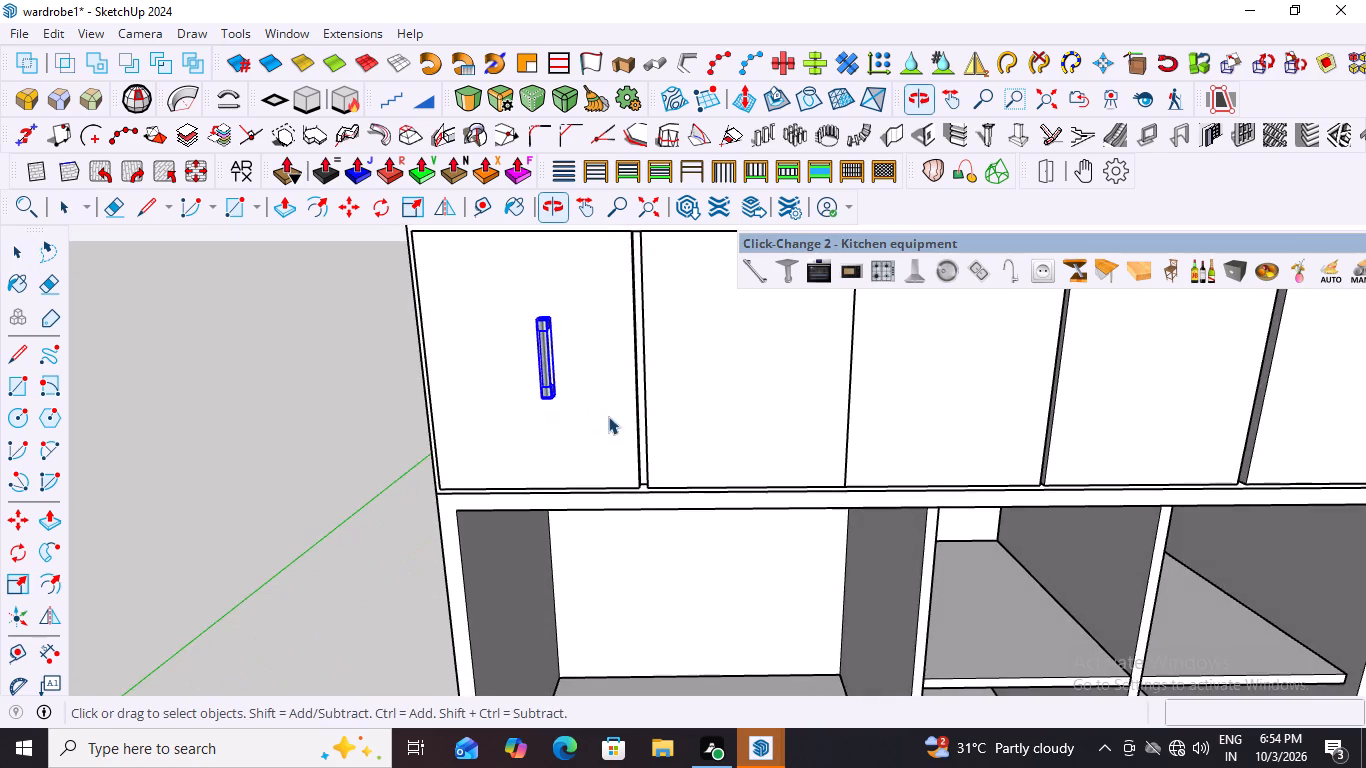
pyautogui.scroll(7, 577, 393)
pyautogui.press('m')
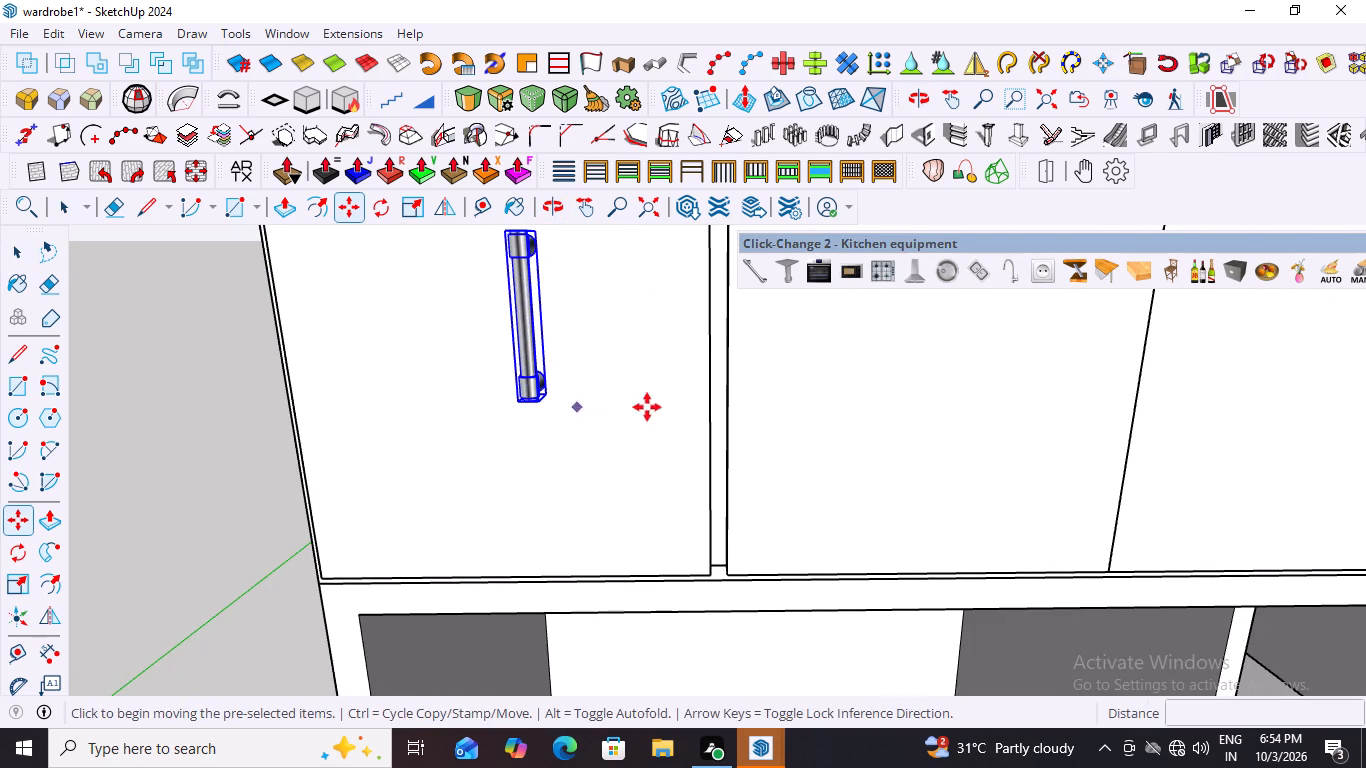
pyautogui.moveTo(621, 412); pyautogui.dragTo(545, 418, button='middle')
pyautogui.moveTo(474, 418); pyautogui.dragTo(462, 418, button='middle')
pyautogui.scroll(-1, 462, 418)
pyautogui.scroll(11, 540, 365)
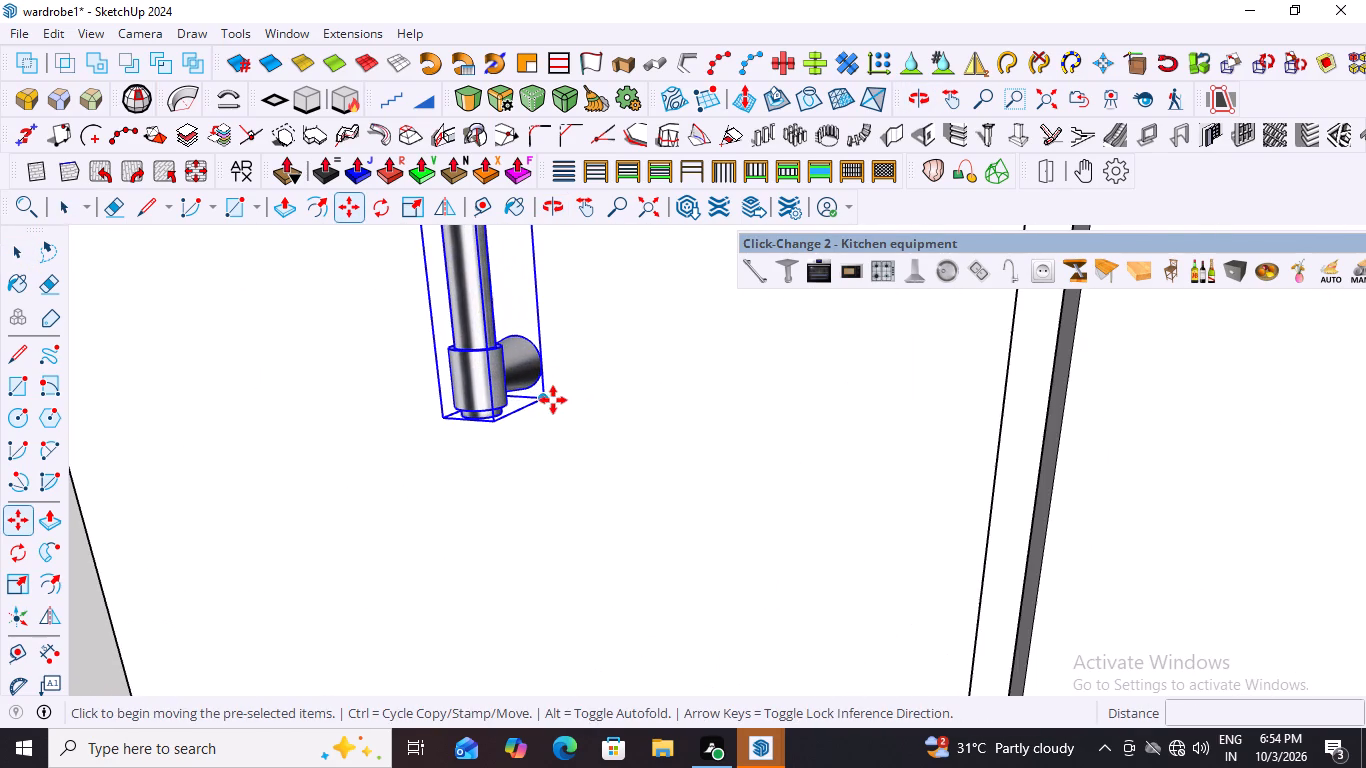
pyautogui.click(544, 401)
pyautogui.scroll(-20, 669, 490)
pyautogui.scroll(-3, 669, 490)
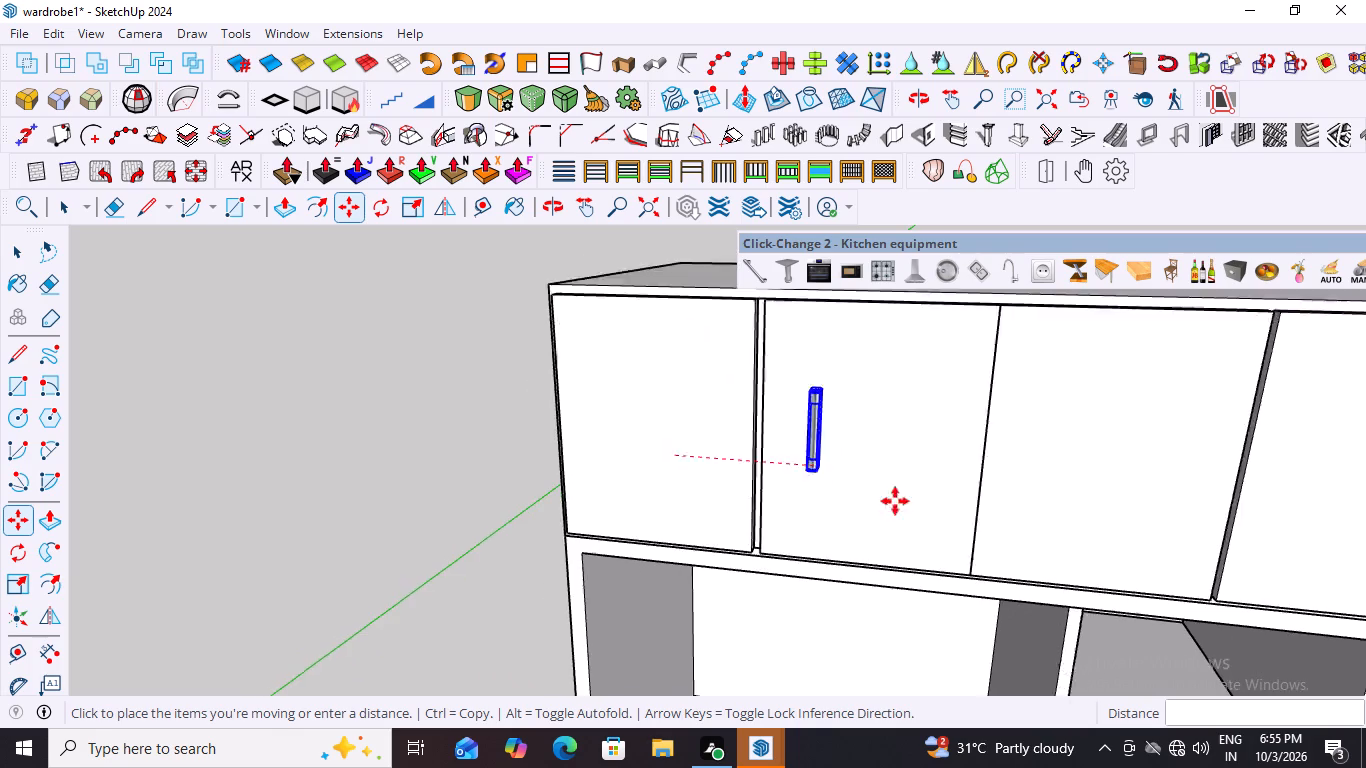
pyautogui.scroll(-4, 895, 501)
pyautogui.scroll(8, 831, 459)
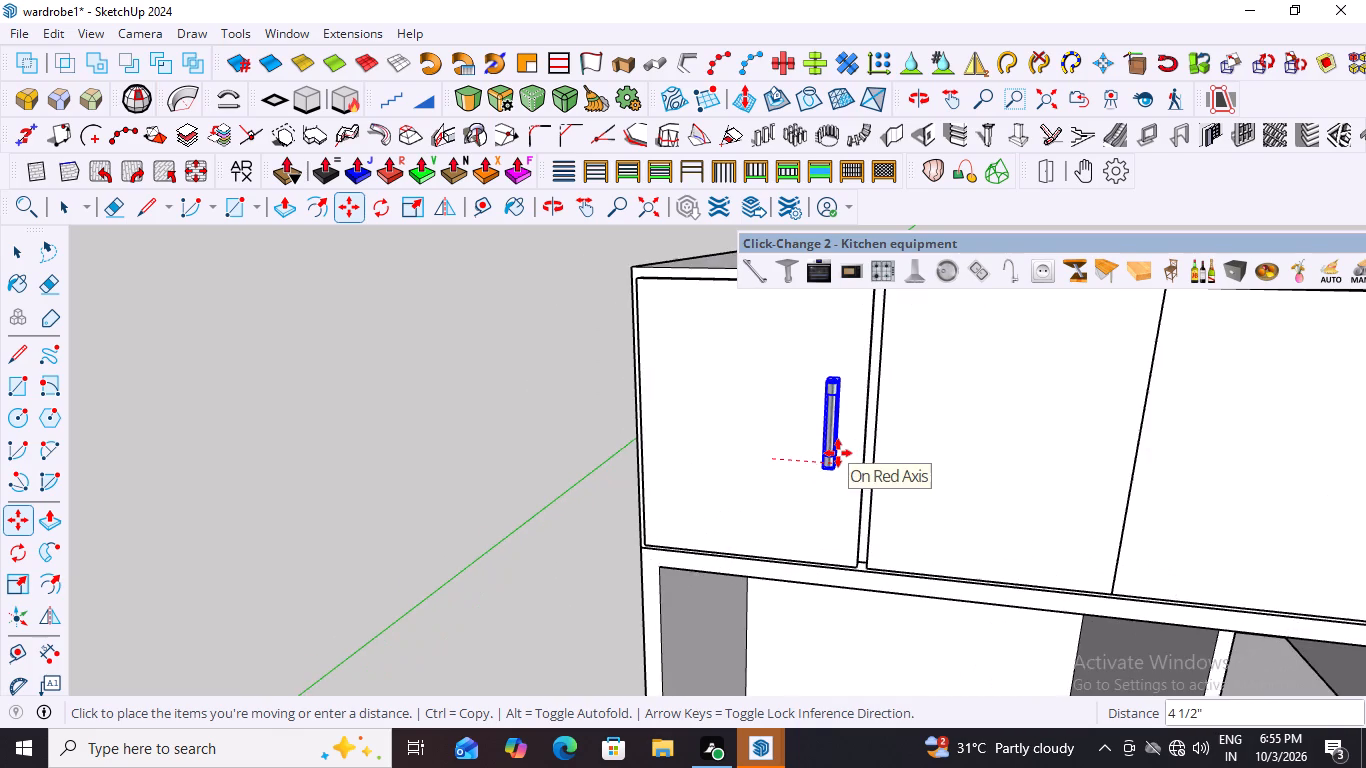
pyautogui.scroll(-9, 868, 457)
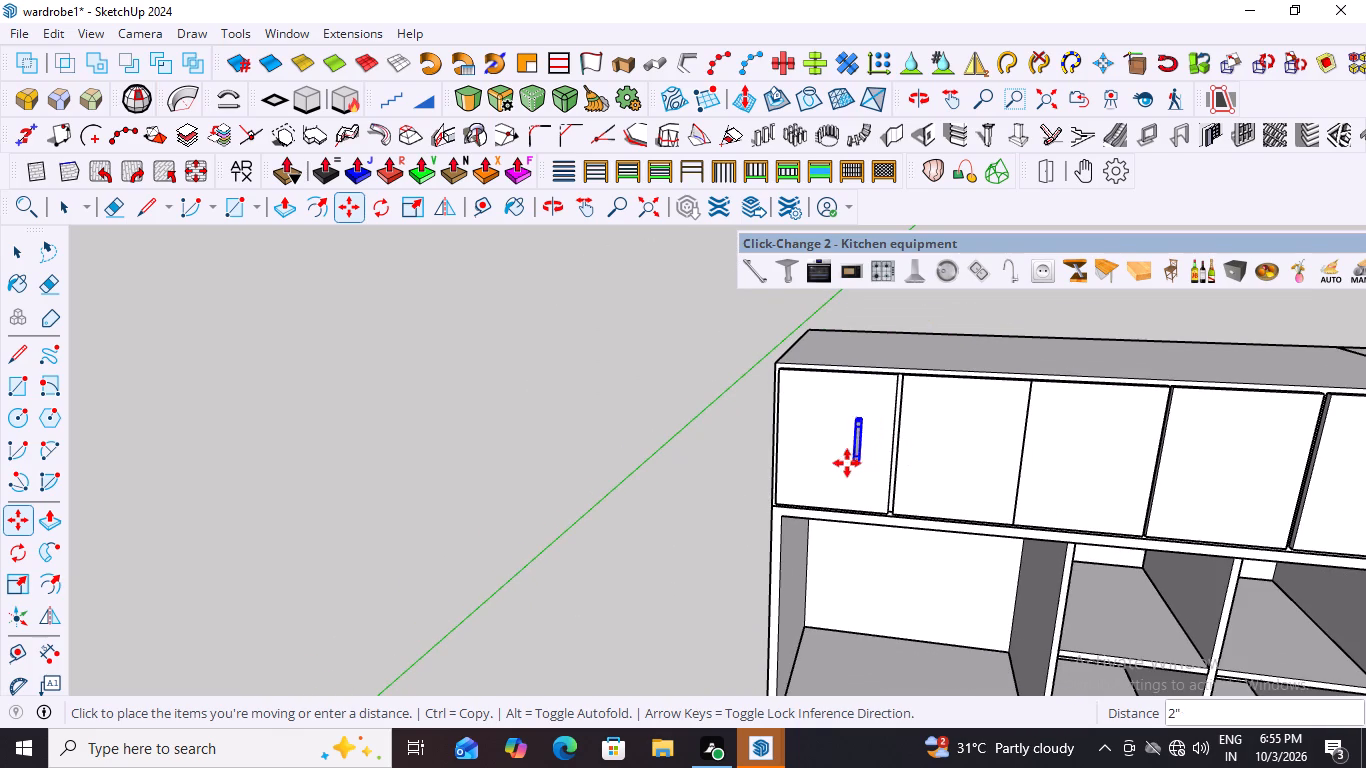
pyautogui.scroll(7, 847, 463)
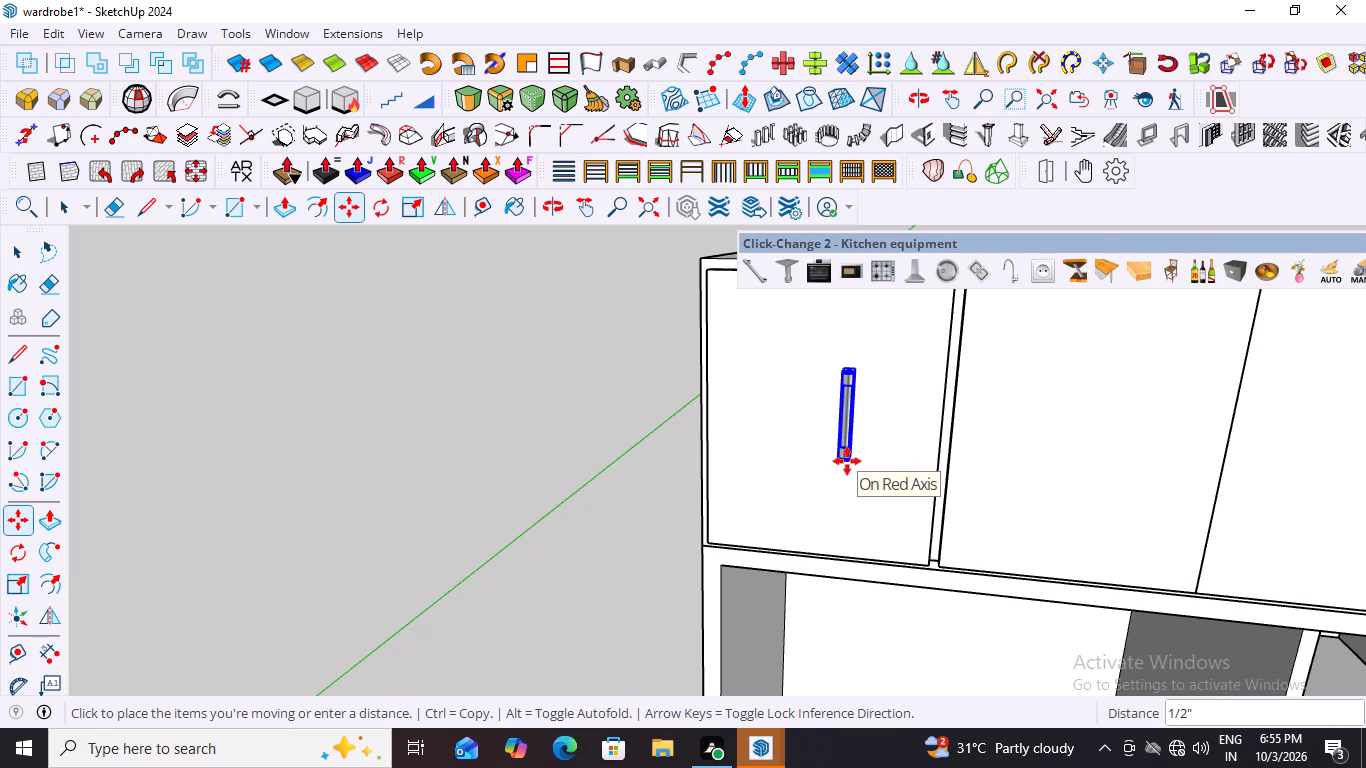
pyautogui.click(848, 461)
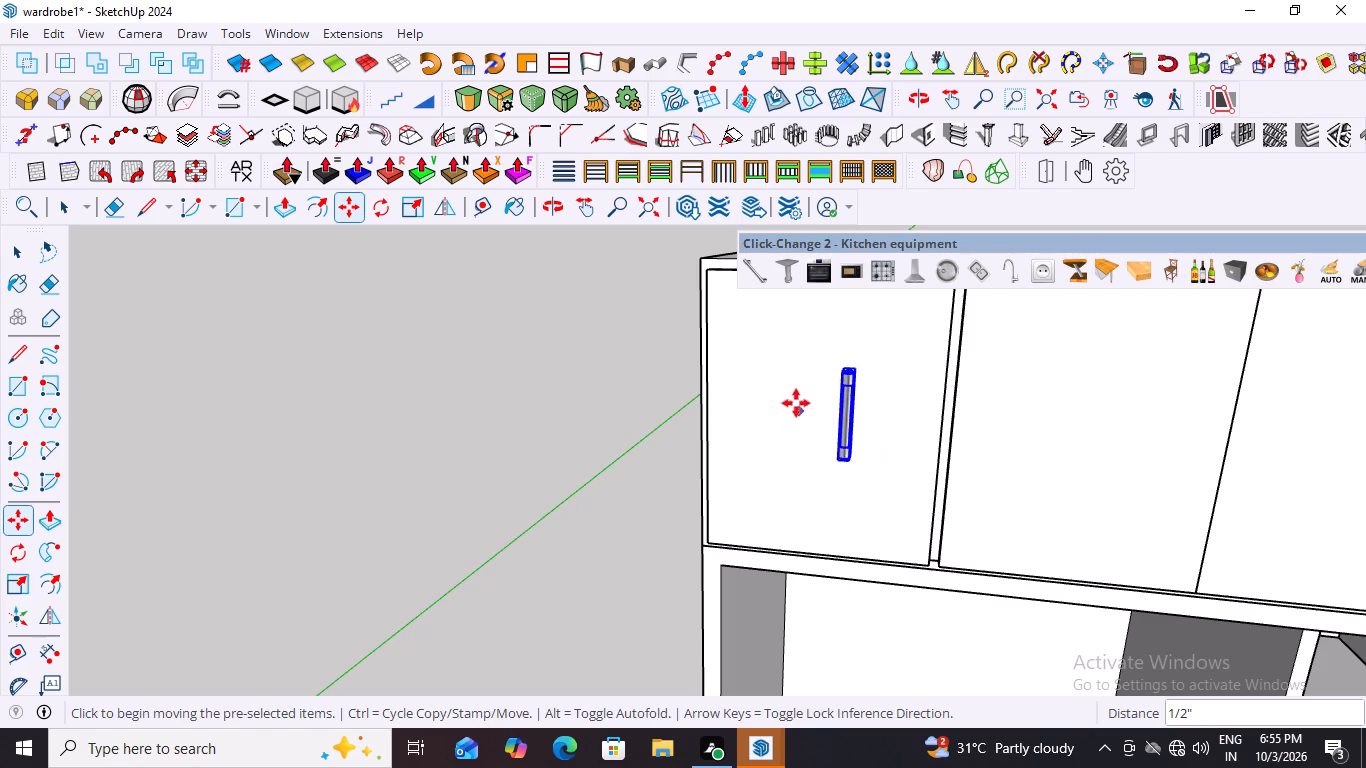
# Move the same handle by its midpoint about 5" toward the door's edge beside the second overhead door, and deselect it.
pyautogui.click(847, 414)
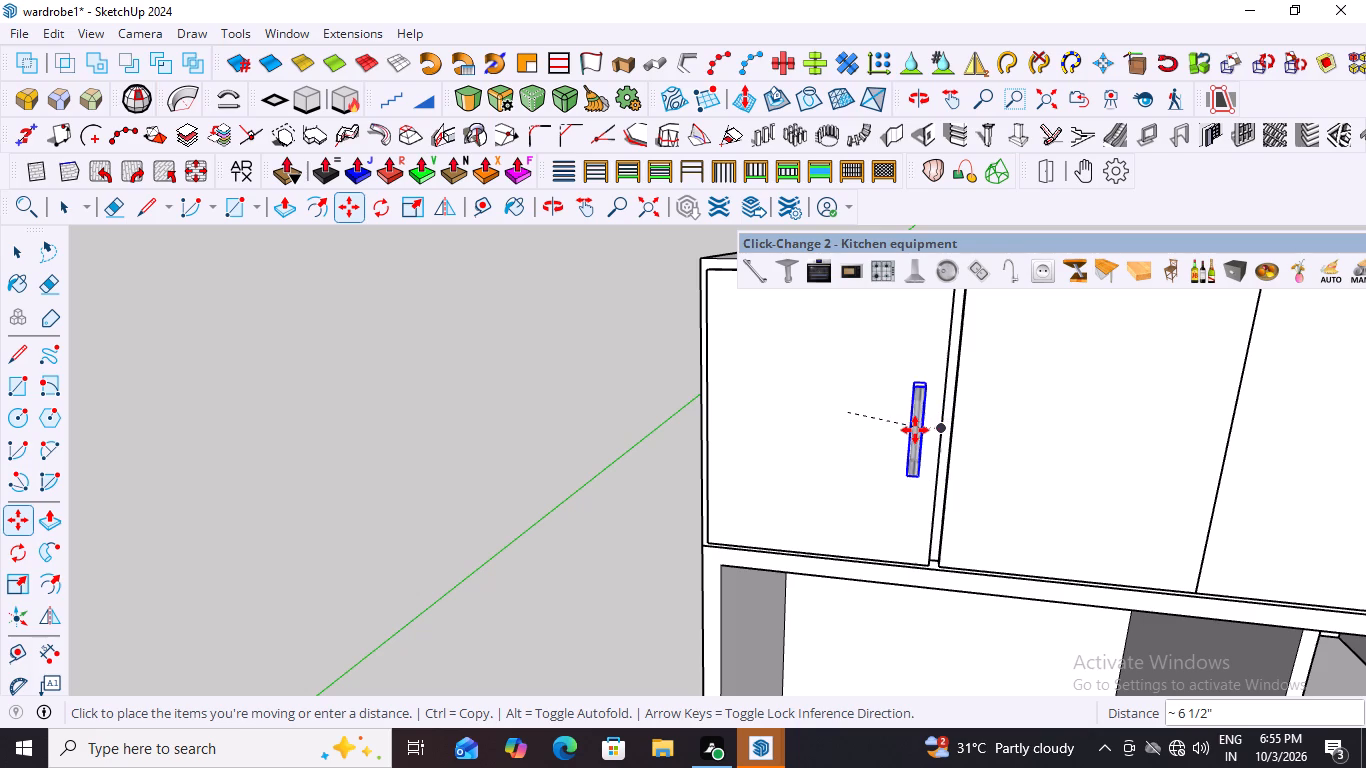
pyautogui.scroll(17, 914, 430)
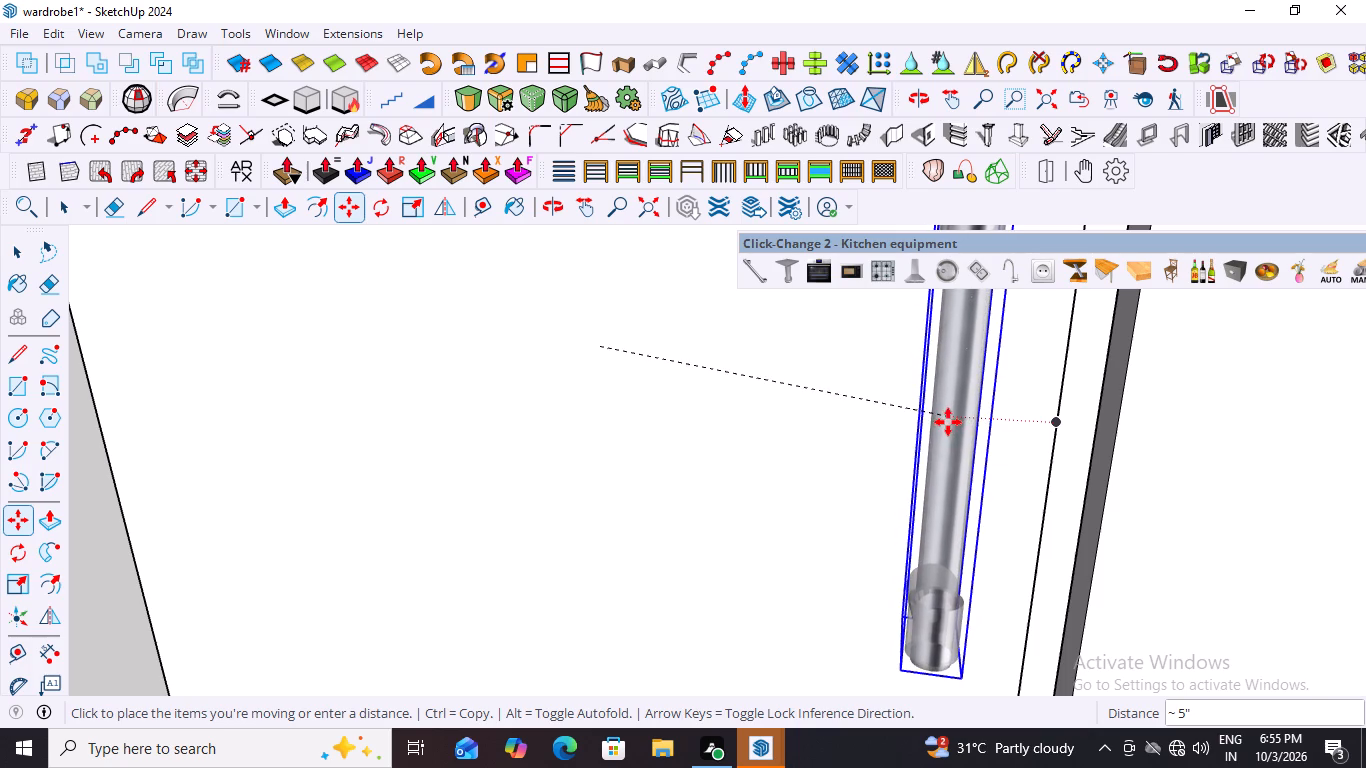
pyautogui.click(948, 422)
pyautogui.scroll(-20, 792, 430)
pyautogui.scroll(-2, 792, 430)
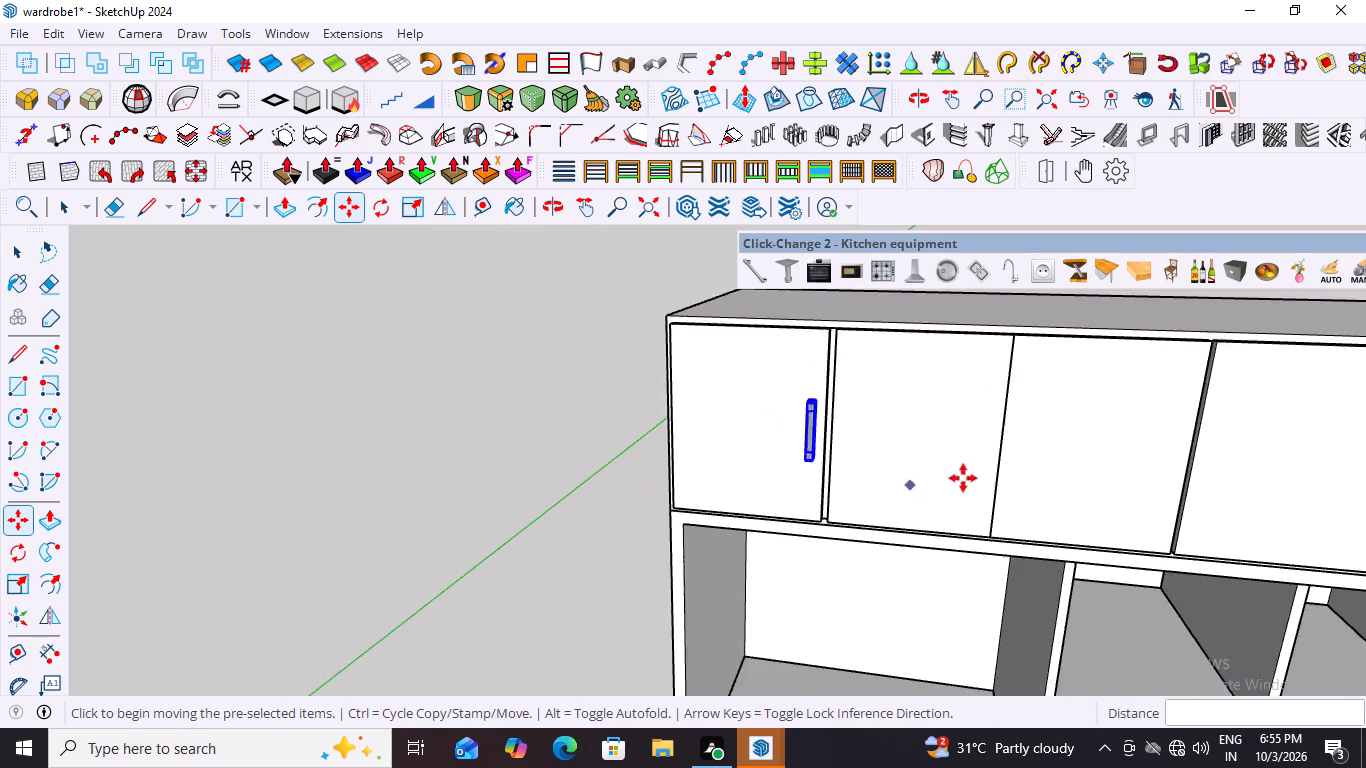
pyautogui.scroll(-3, 963, 478)
pyautogui.press('space')
pyautogui.click(627, 432)
# Examine the vertical handle's position on the first overhead door from the side, up close and within the whole unit.
pyautogui.scroll(5, 875, 458)
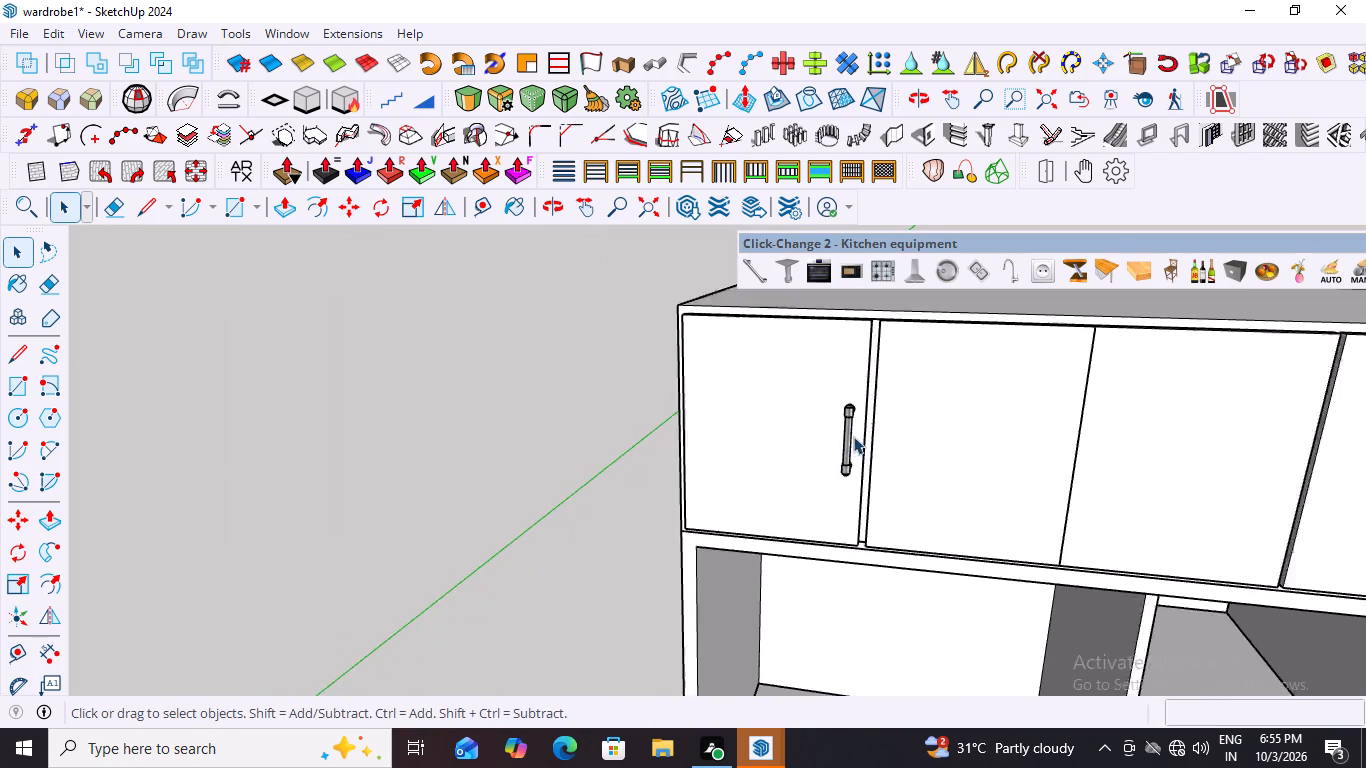
pyautogui.scroll(8, 853, 436)
pyautogui.moveTo(857, 447); pyautogui.dragTo(595, 366, button='middle')
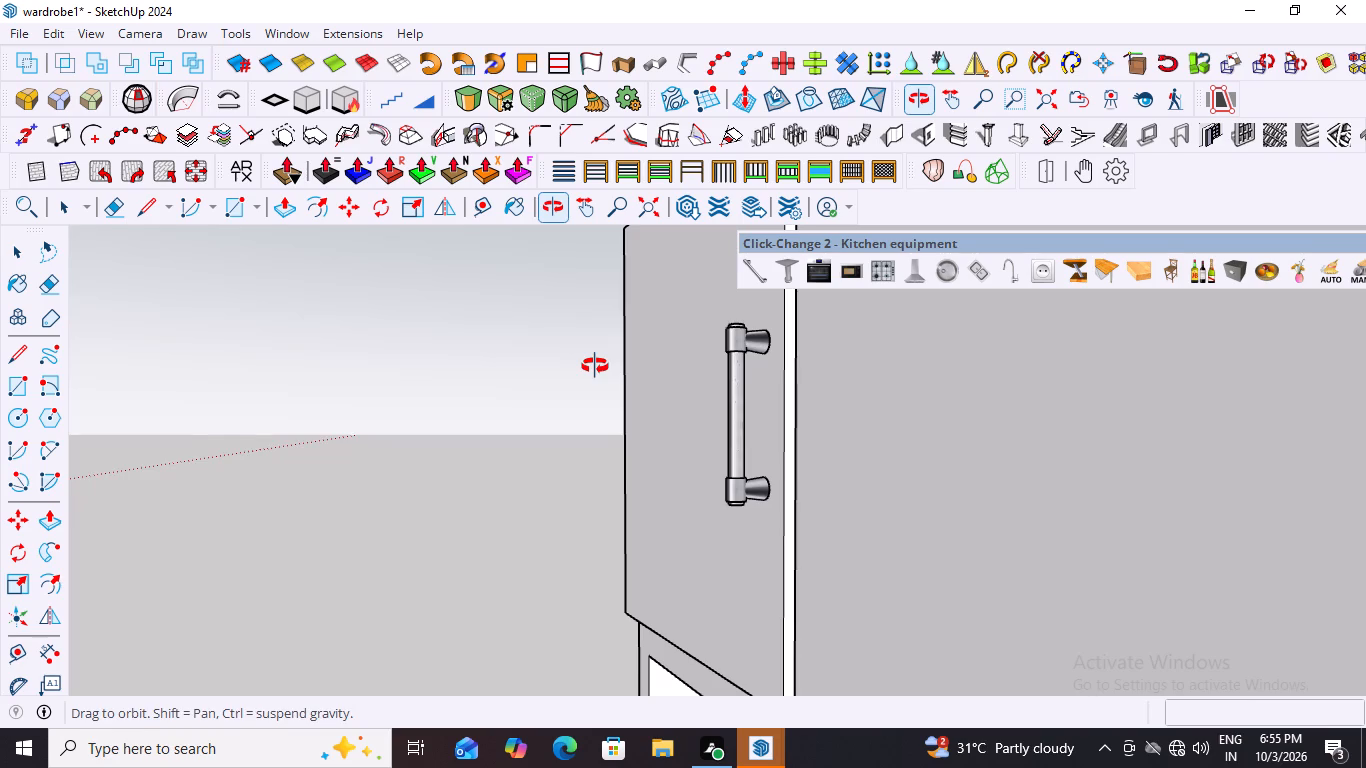
pyautogui.moveTo(595, 366); pyautogui.dragTo(604, 374, button='middle')
pyautogui.middleClick(876, 445)
pyautogui.scroll(-5, 878, 445)
pyautogui.moveTo(936, 485); pyautogui.dragTo(1045, 496, button='middle')
pyautogui.scroll(-1, 1051, 497)
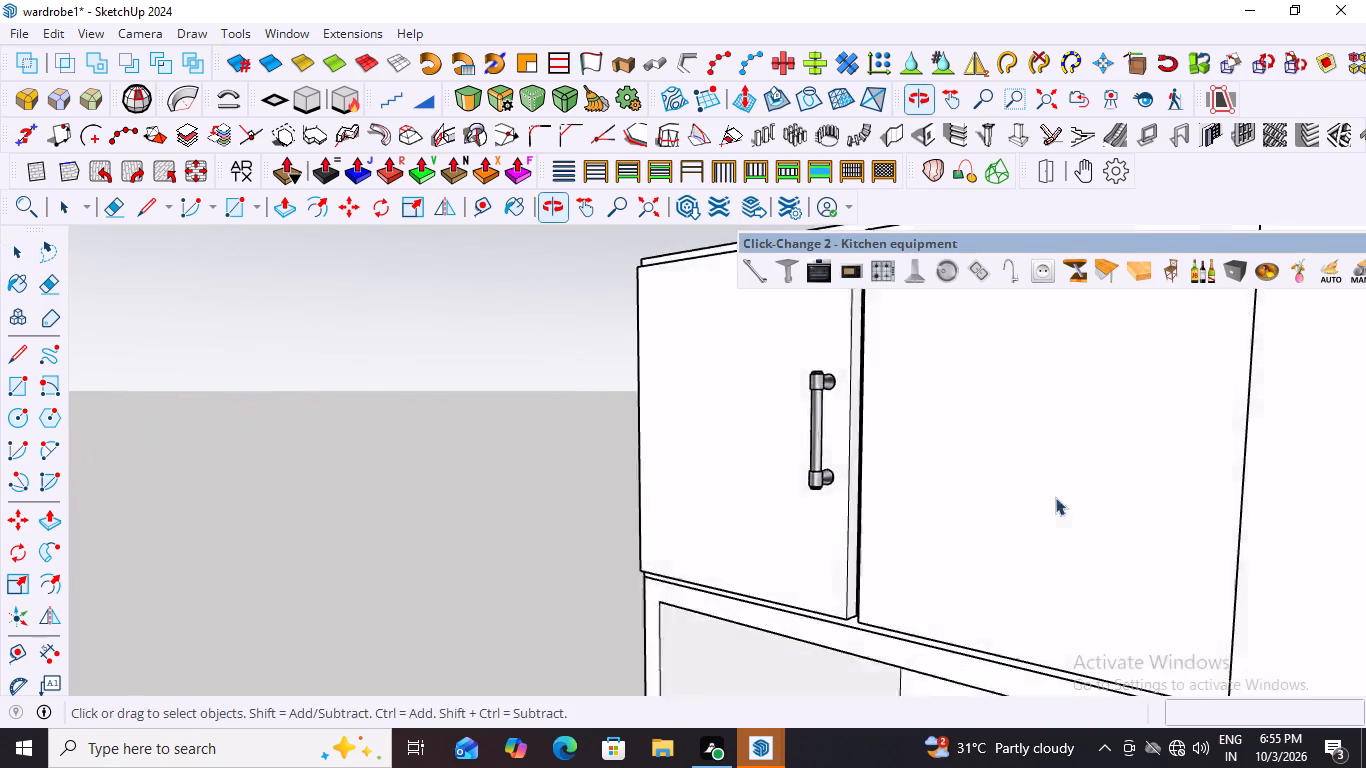
pyautogui.scroll(-1, 1055, 497)
pyautogui.moveTo(738, 465); pyautogui.dragTo(910, 492, button='middle')
pyautogui.scroll(-10, 951, 494)
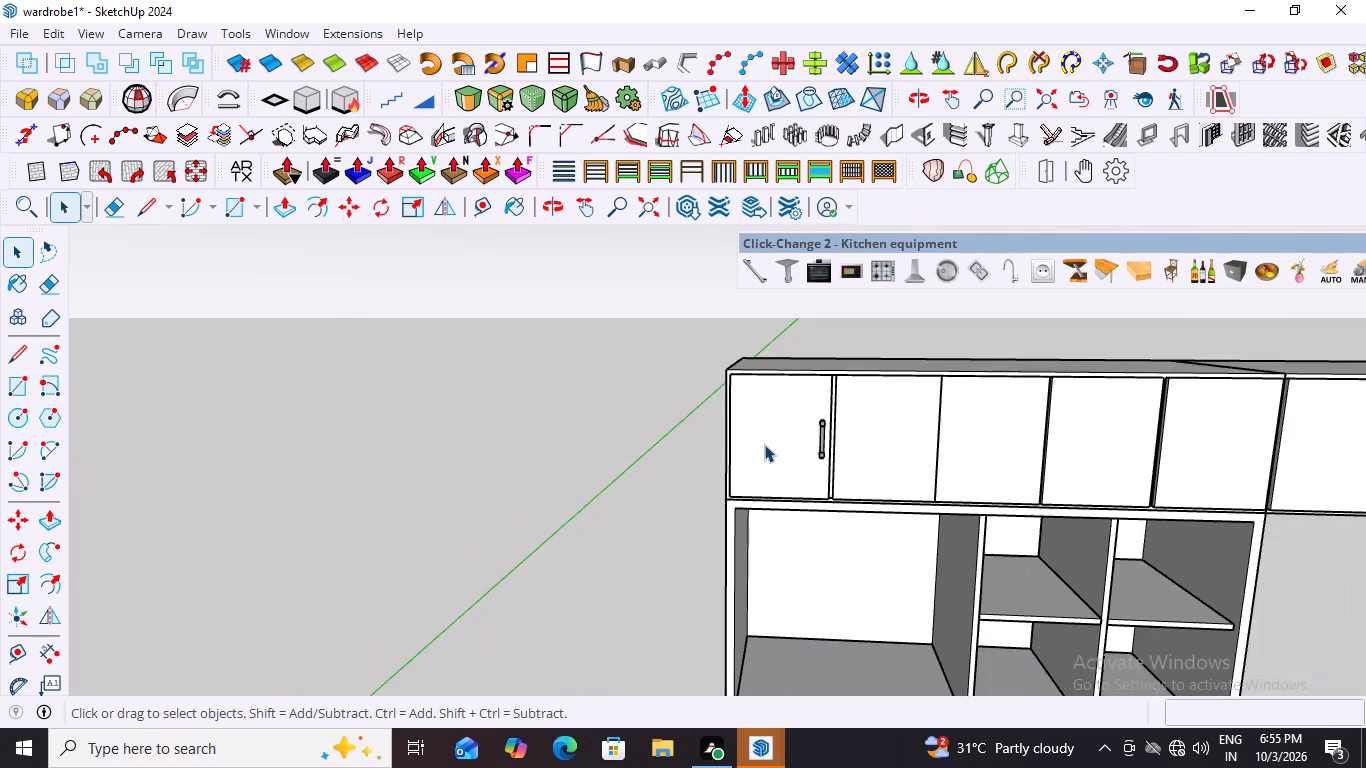
pyautogui.scroll(-6, 764, 444)
pyautogui.moveTo(884, 537); pyautogui.dragTo(922, 518, button='middle')
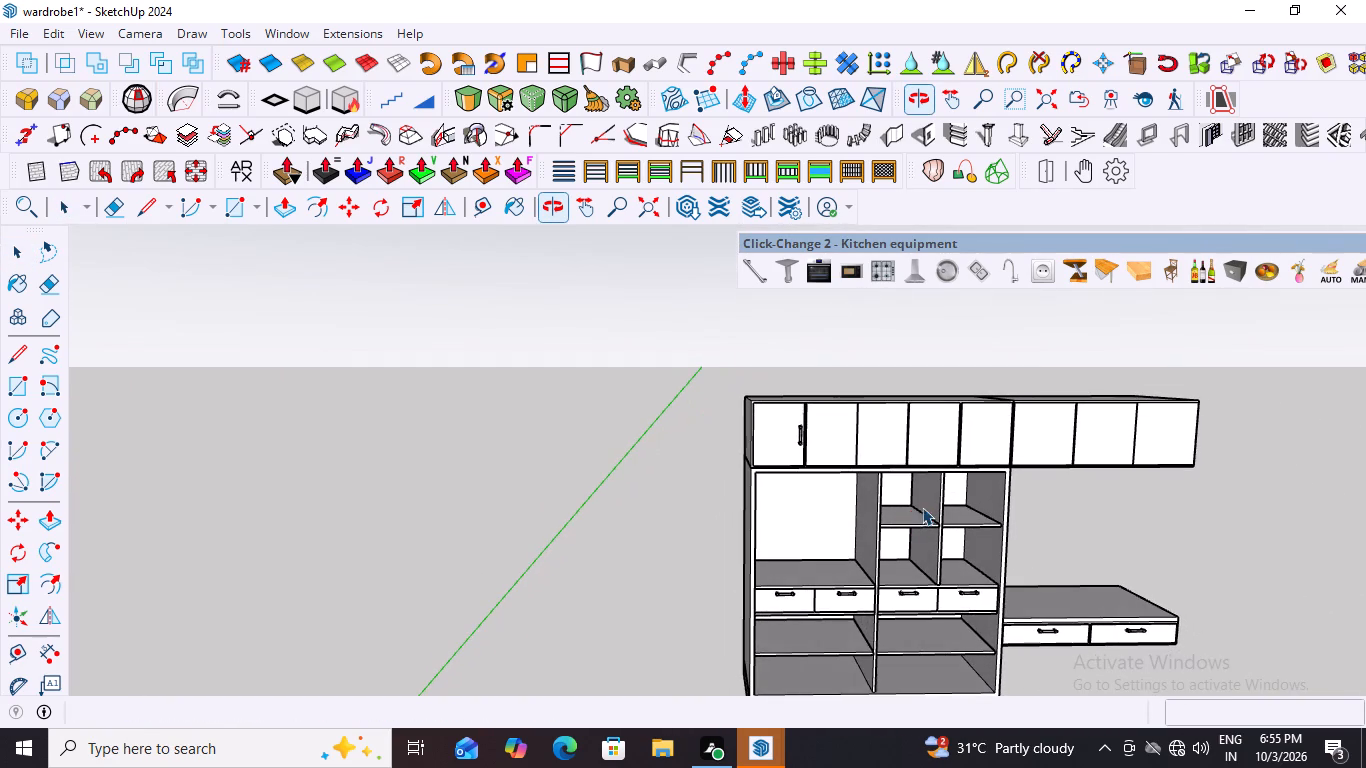
pyautogui.scroll(17, 786, 430)
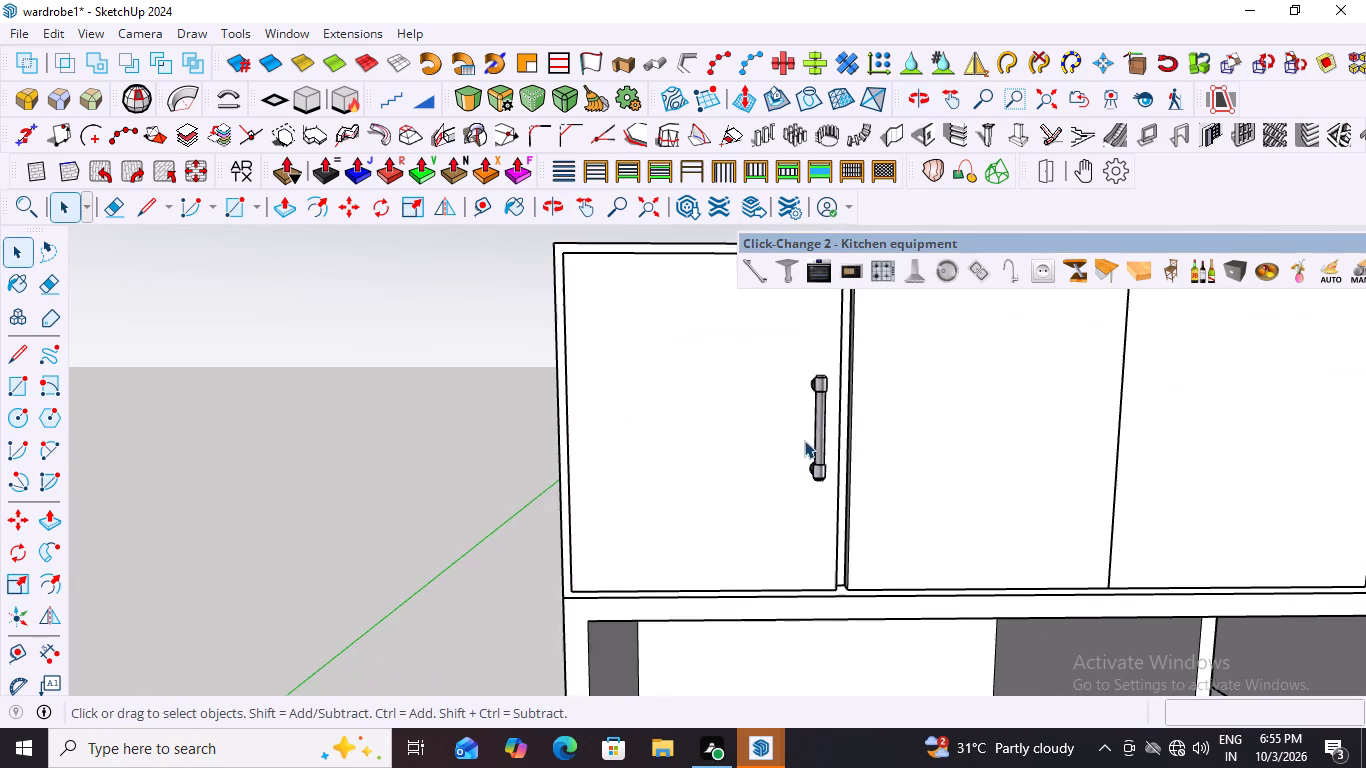
pyautogui.scroll(4, 804, 440)
pyautogui.scroll(-7, 806, 441)
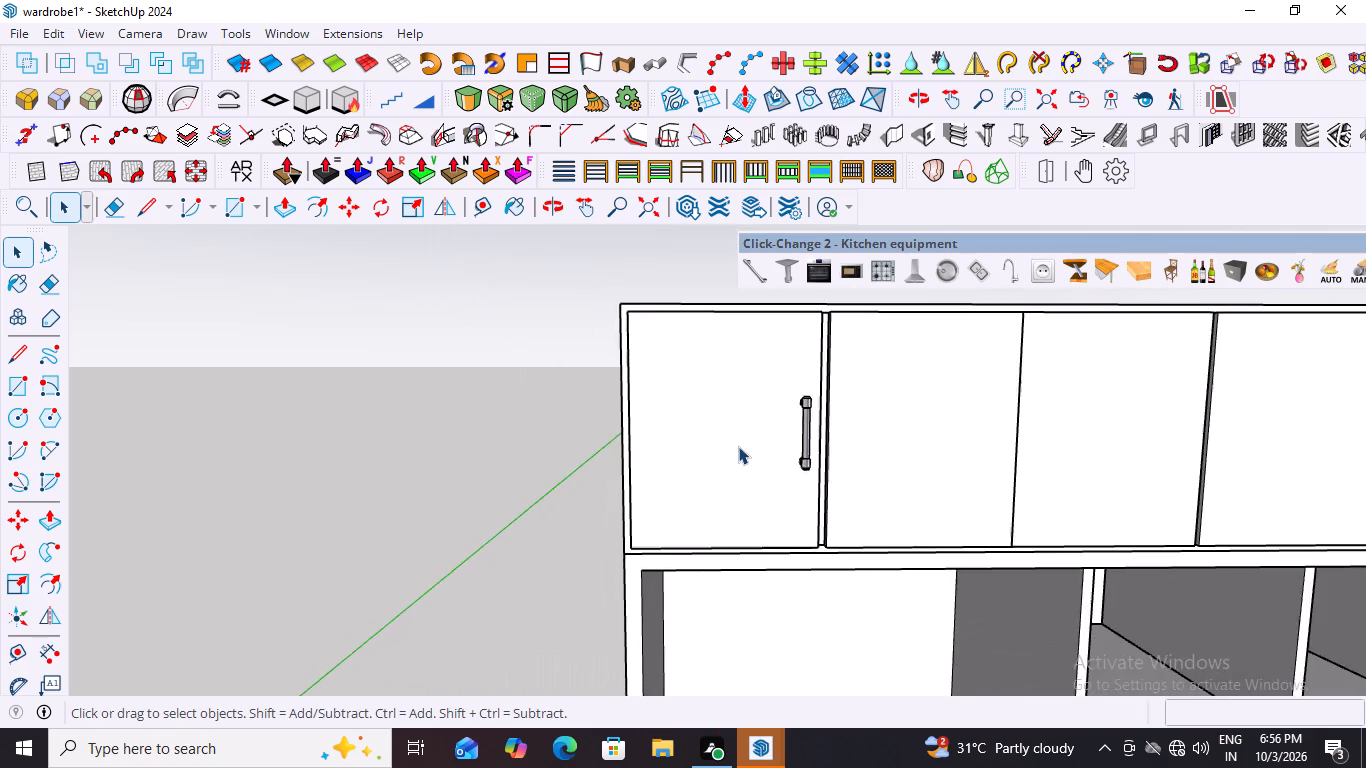
# Examine the whole wardrobe unit from the front and both sides, checking the first overhead door's handle against the other doors.
pyautogui.scroll(-19, 738, 446)
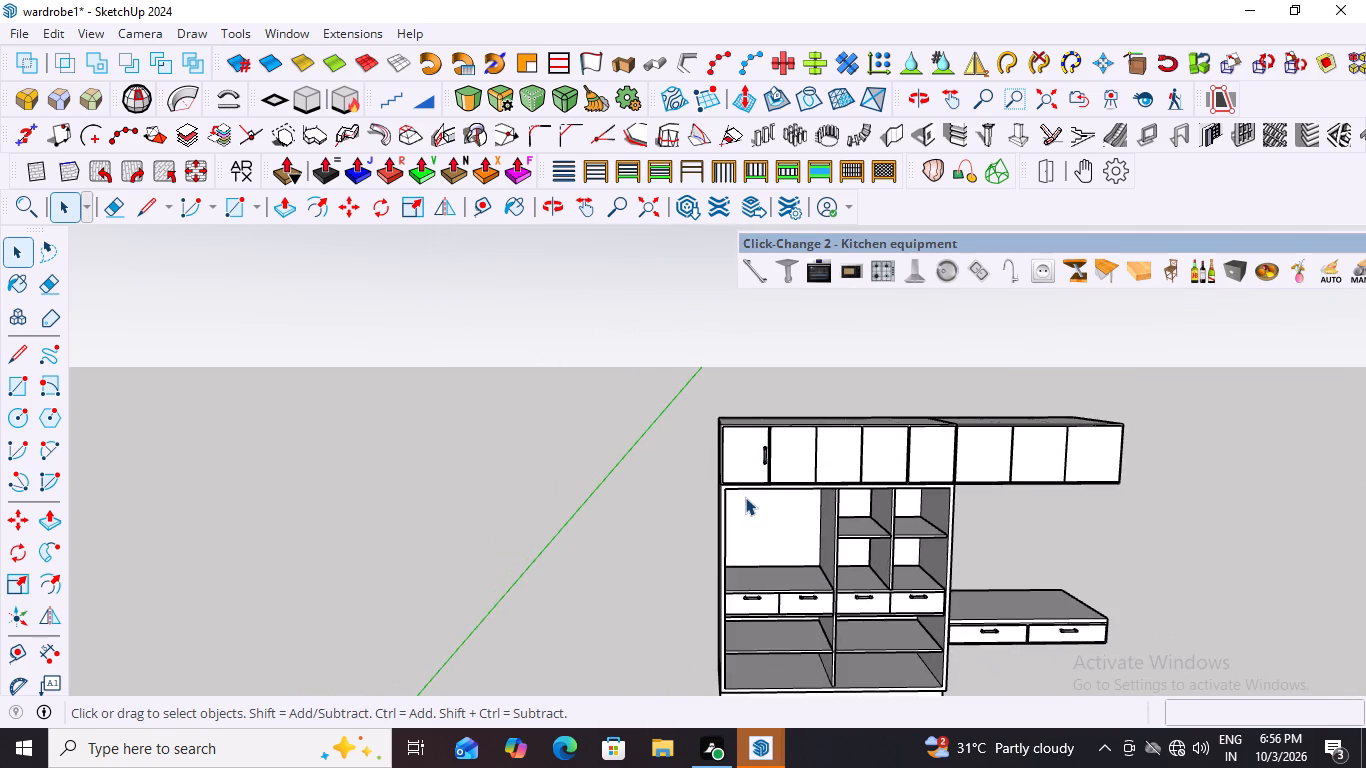
pyautogui.scroll(-4, 745, 497)
pyautogui.moveTo(908, 538); pyautogui.dragTo(1035, 494, button='middle')
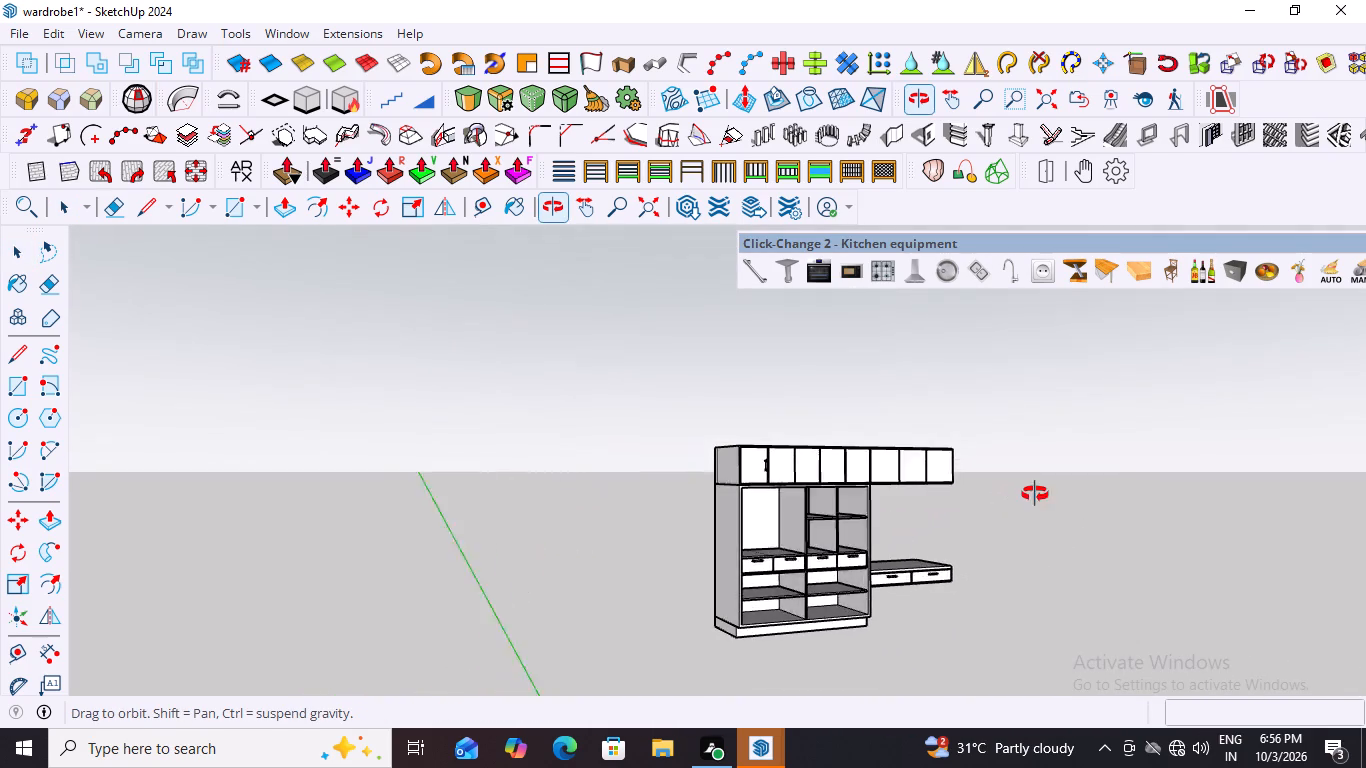
pyautogui.moveTo(1035, 494); pyautogui.dragTo(1112, 483, button='middle')
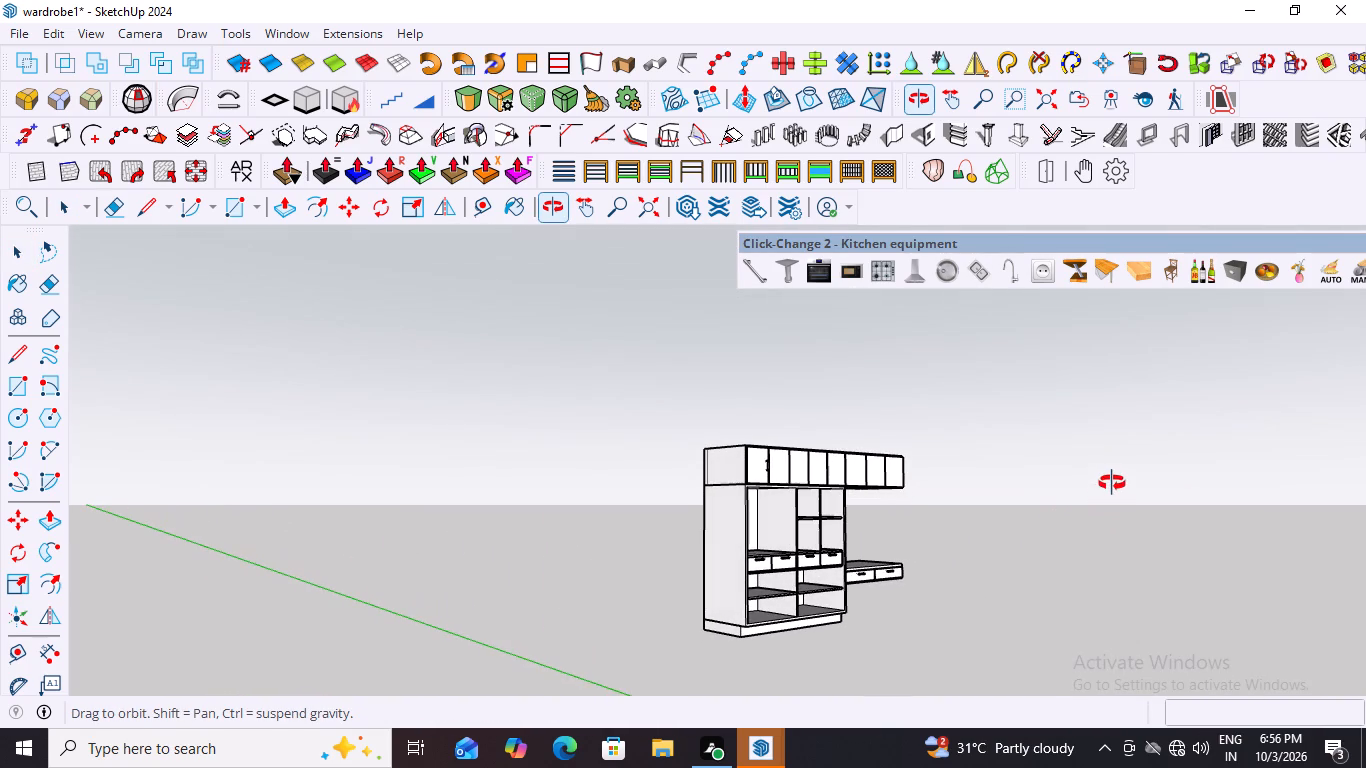
pyautogui.moveTo(1112, 483); pyautogui.dragTo(953, 492, button='middle')
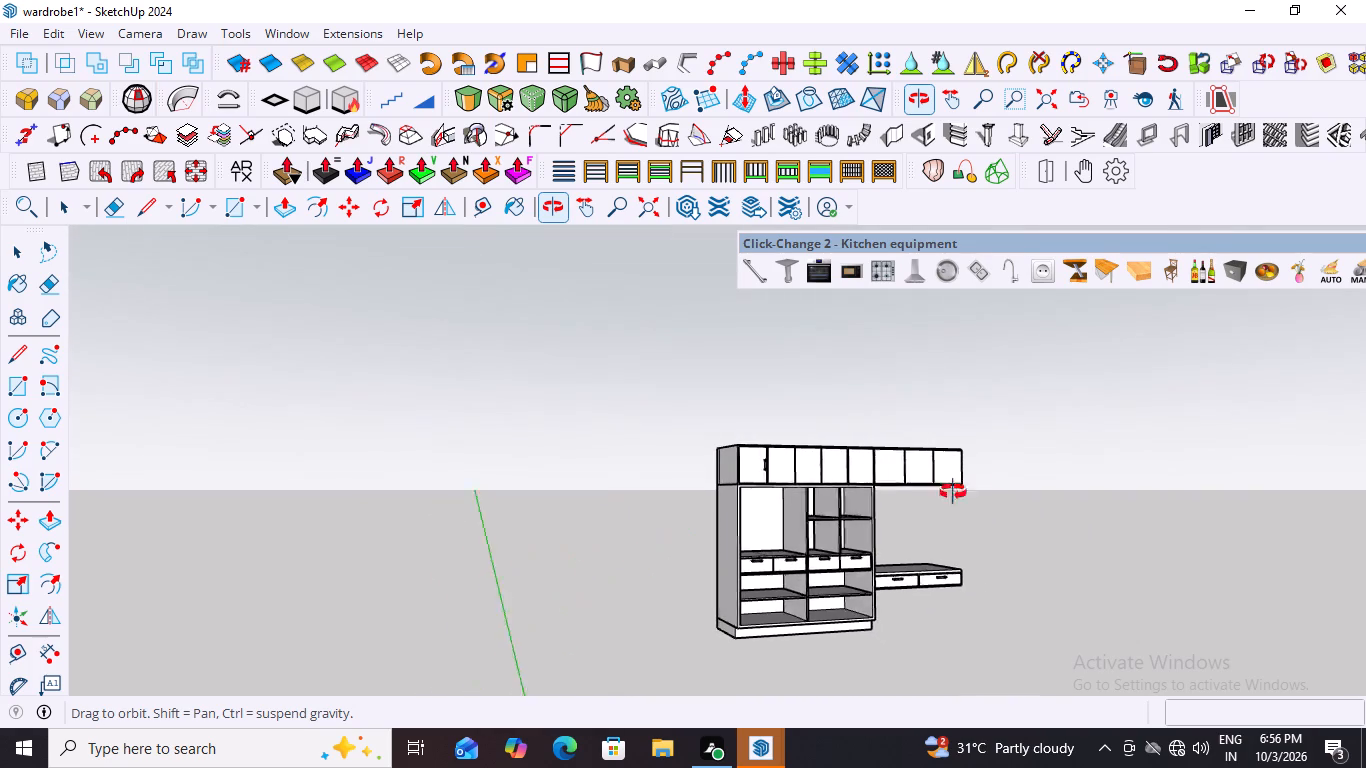
pyautogui.moveTo(953, 492); pyautogui.dragTo(938, 492, button='middle')
pyautogui.scroll(7, 818, 468)
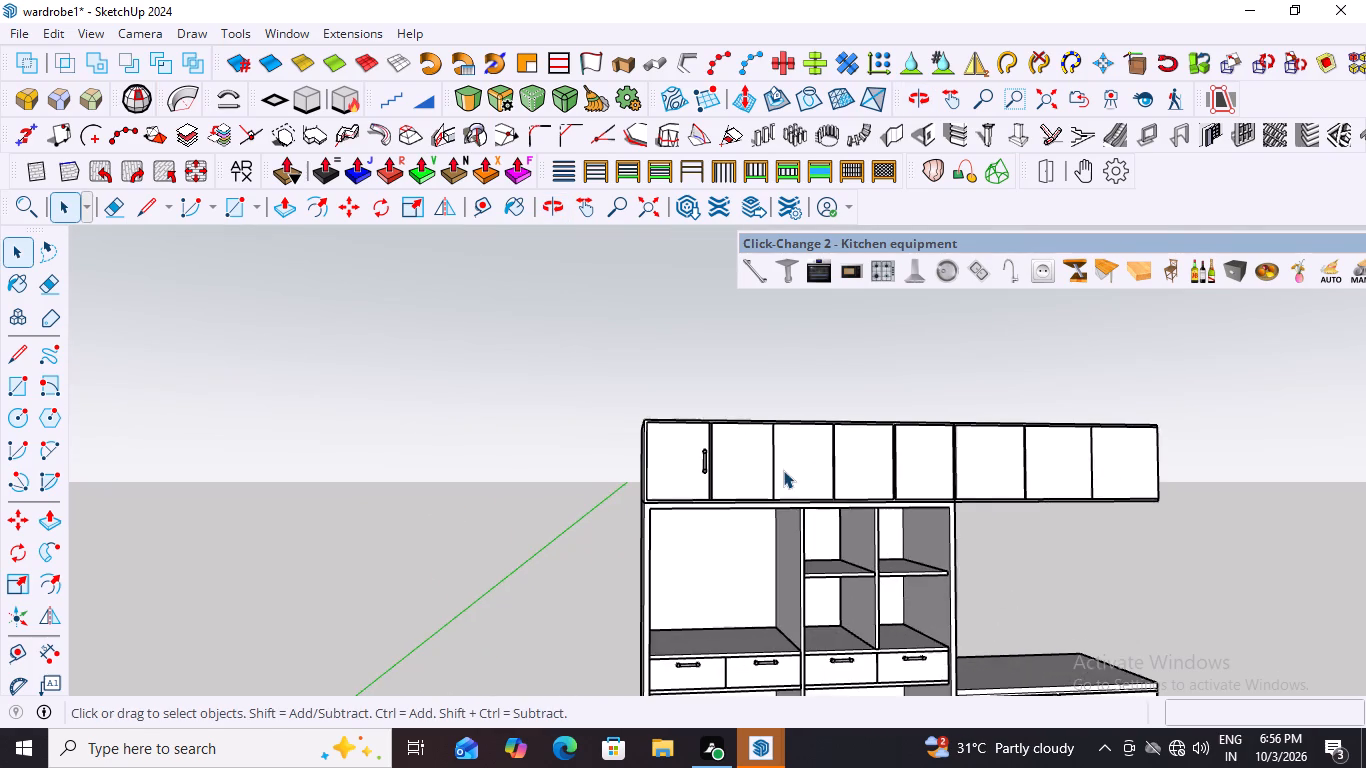
pyautogui.scroll(3, 782, 470)
pyautogui.moveTo(714, 448); pyautogui.dragTo(513, 470, button='middle')
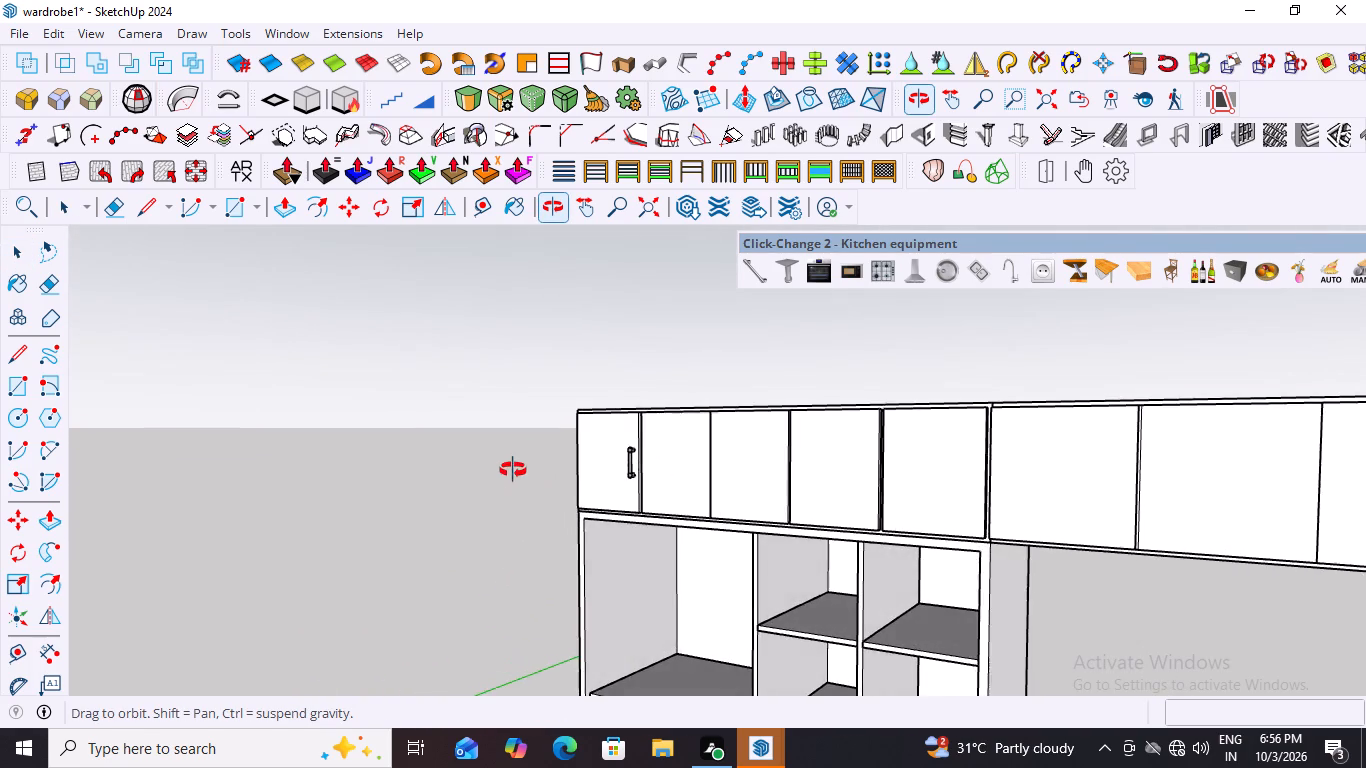
pyautogui.moveTo(513, 470); pyautogui.dragTo(557, 472, button='middle')
# Examine the first overhead door's vertical handle up close and from several angles beside the joint with the second door.
pyautogui.scroll(4, 641, 477)
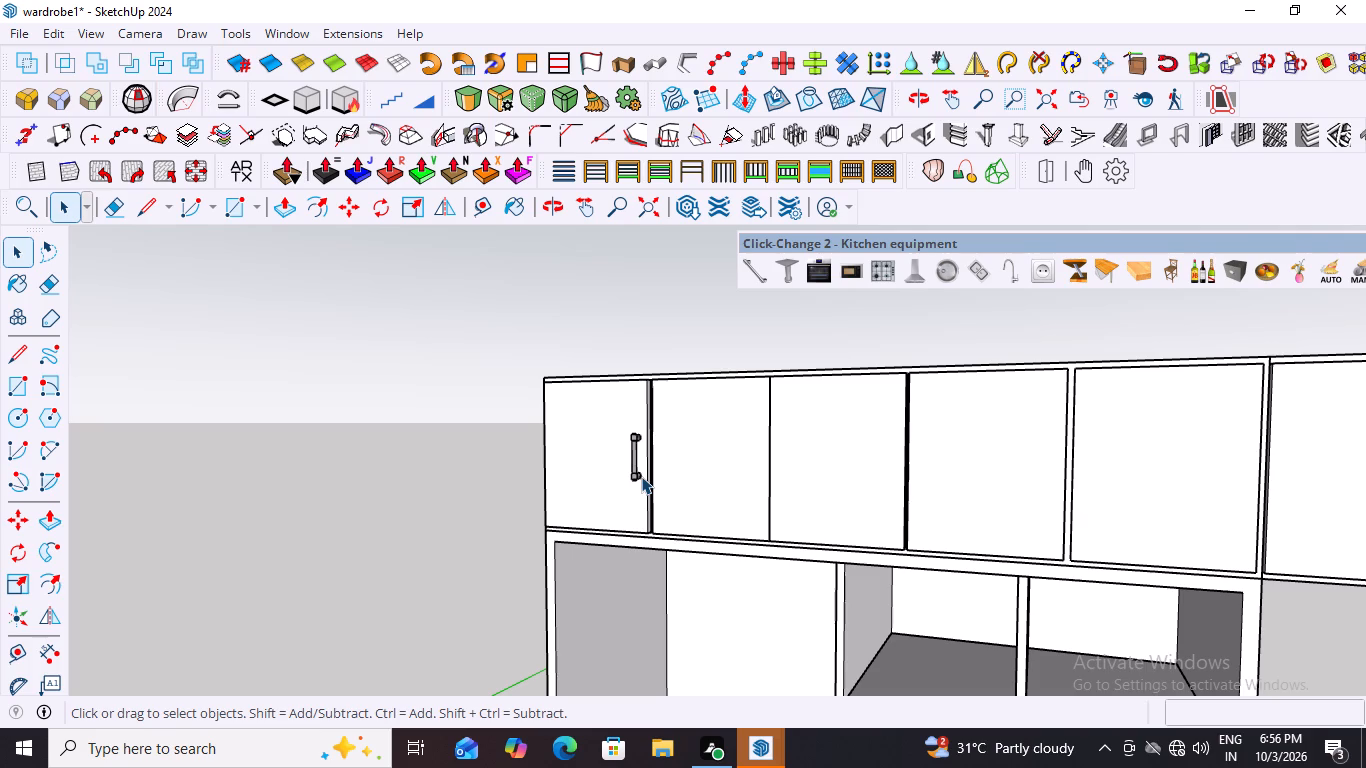
pyautogui.scroll(9, 635, 457)
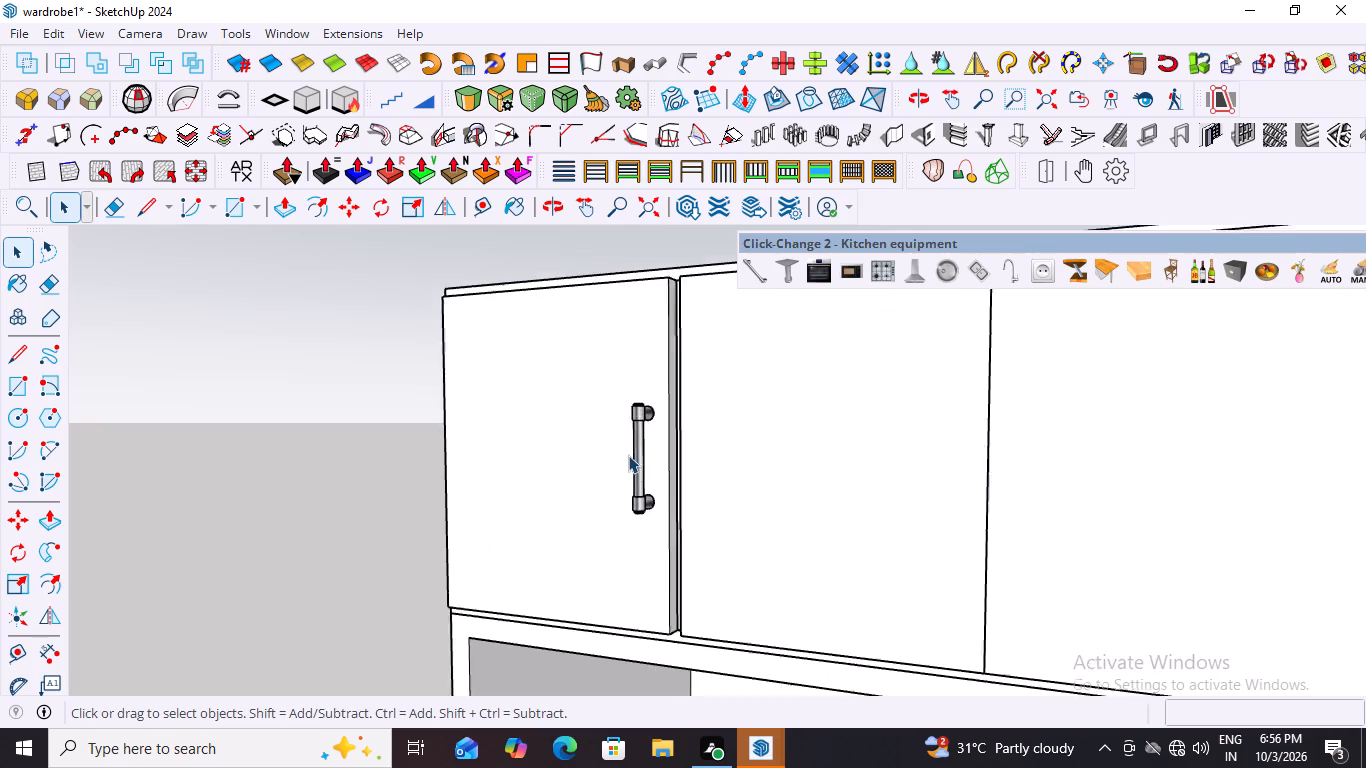
pyautogui.scroll(1, 628, 455)
pyautogui.scroll(-9, 628, 455)
pyautogui.moveTo(681, 501); pyautogui.dragTo(616, 536, button='middle')
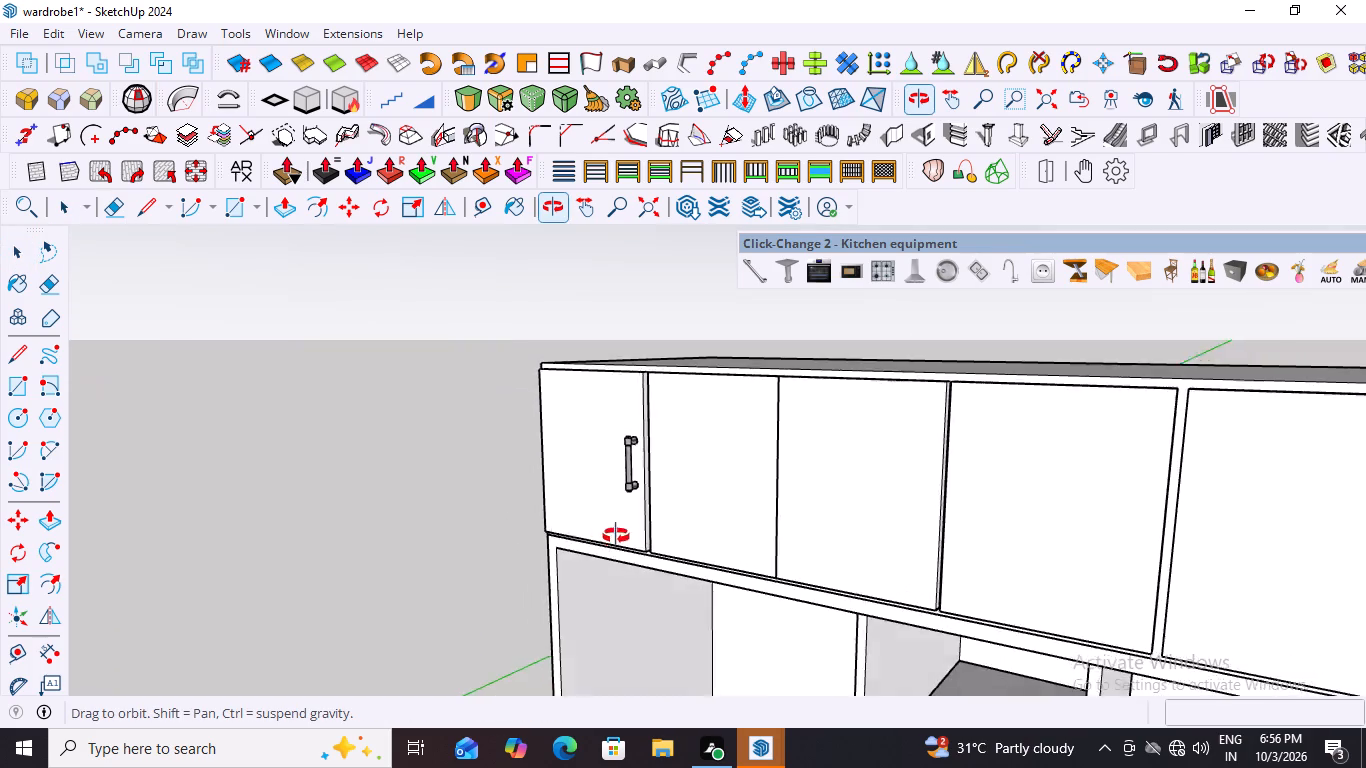
pyautogui.moveTo(616, 536); pyautogui.dragTo(728, 546, button='middle')
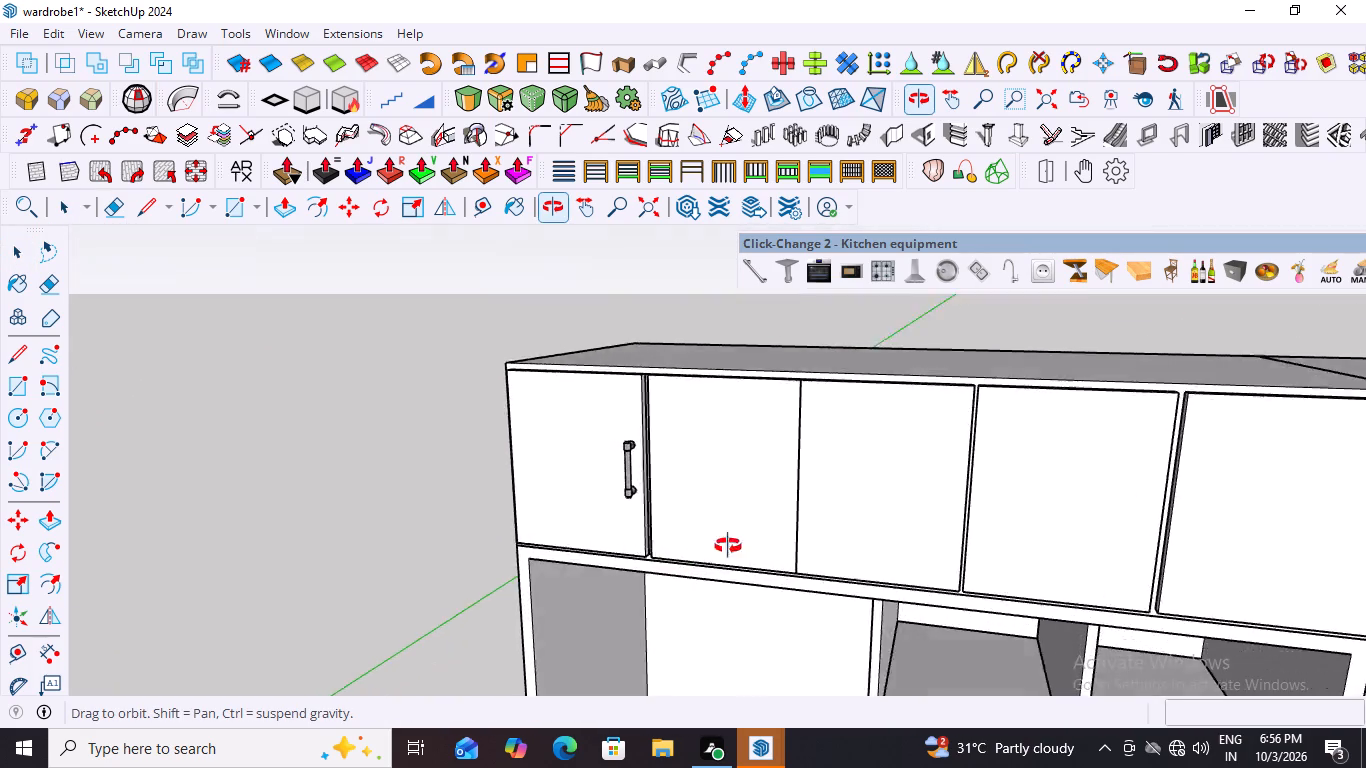
pyautogui.moveTo(728, 546); pyautogui.dragTo(852, 510, button='middle')
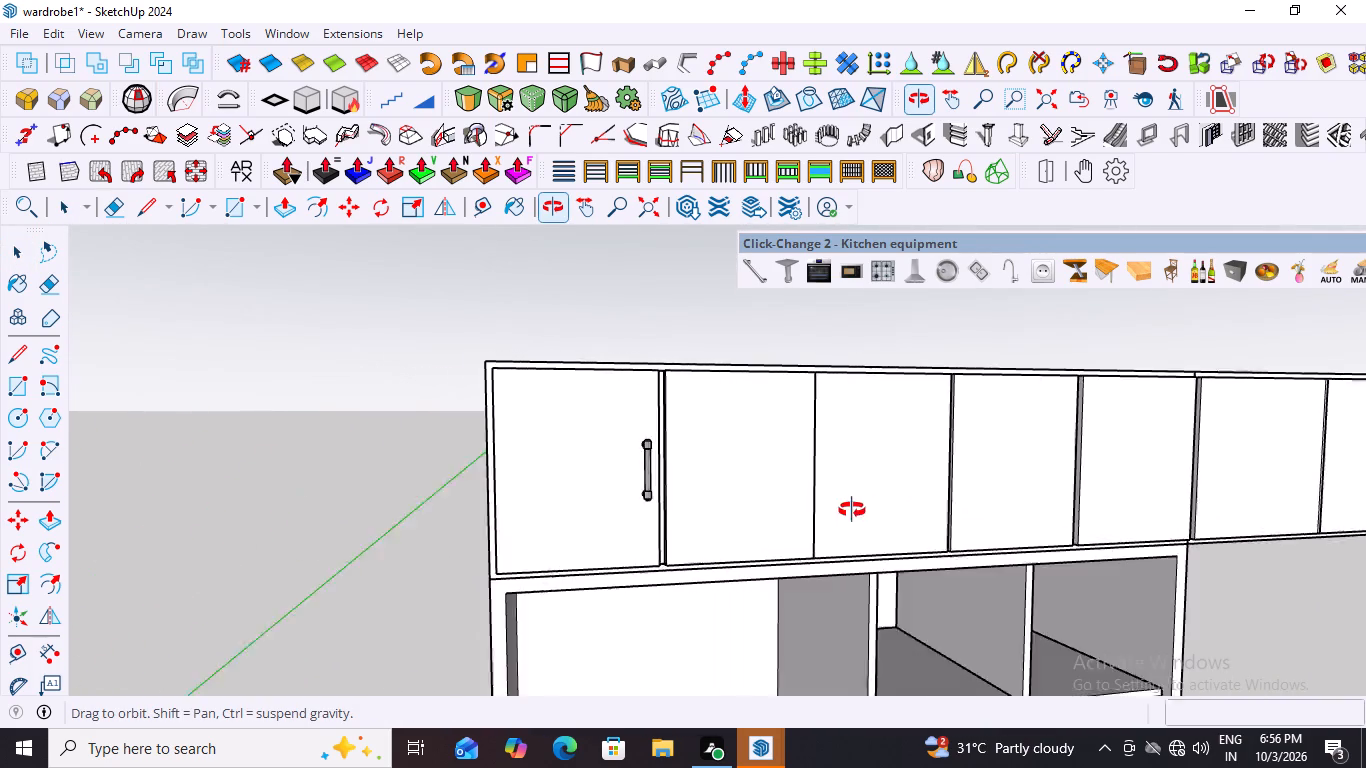
pyautogui.moveTo(852, 510); pyautogui.dragTo(727, 513, button='middle')
pyautogui.scroll(6, 638, 480)
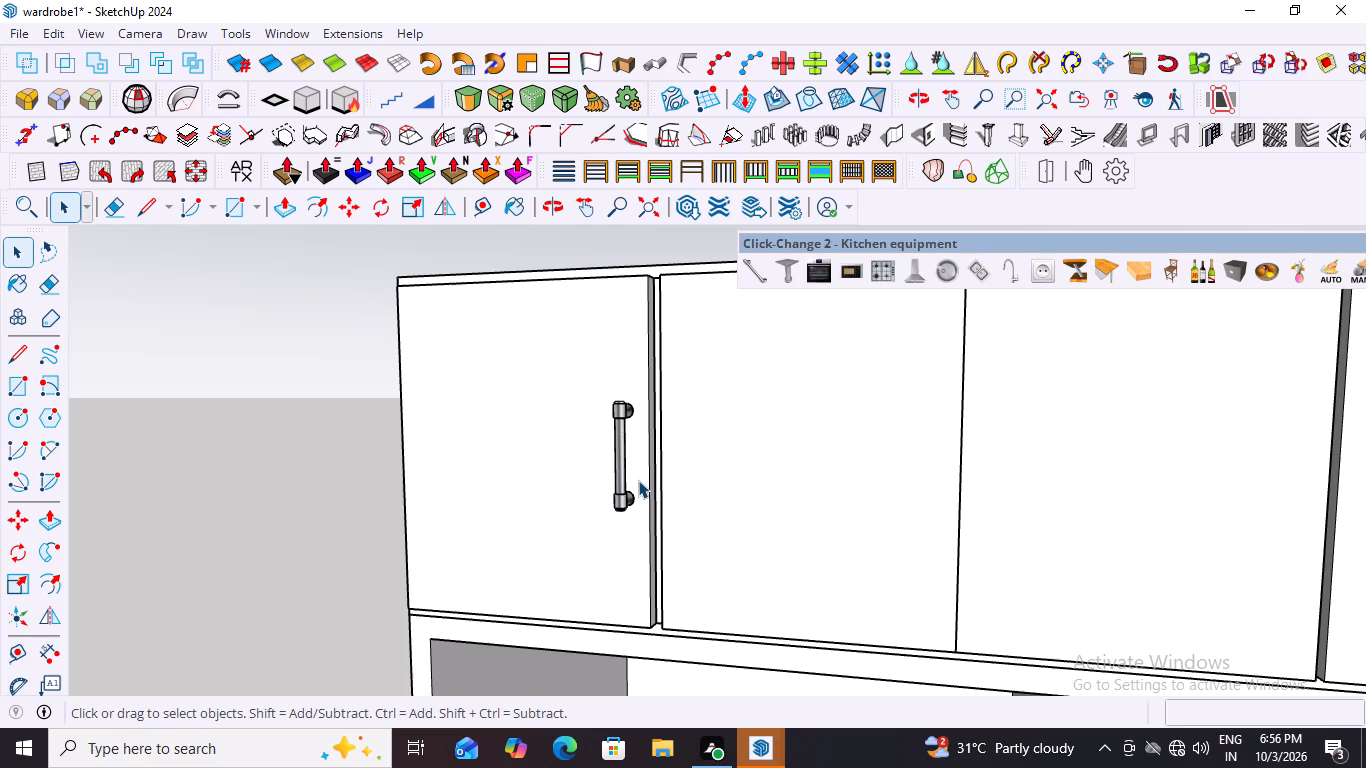
pyautogui.scroll(-3, 603, 450)
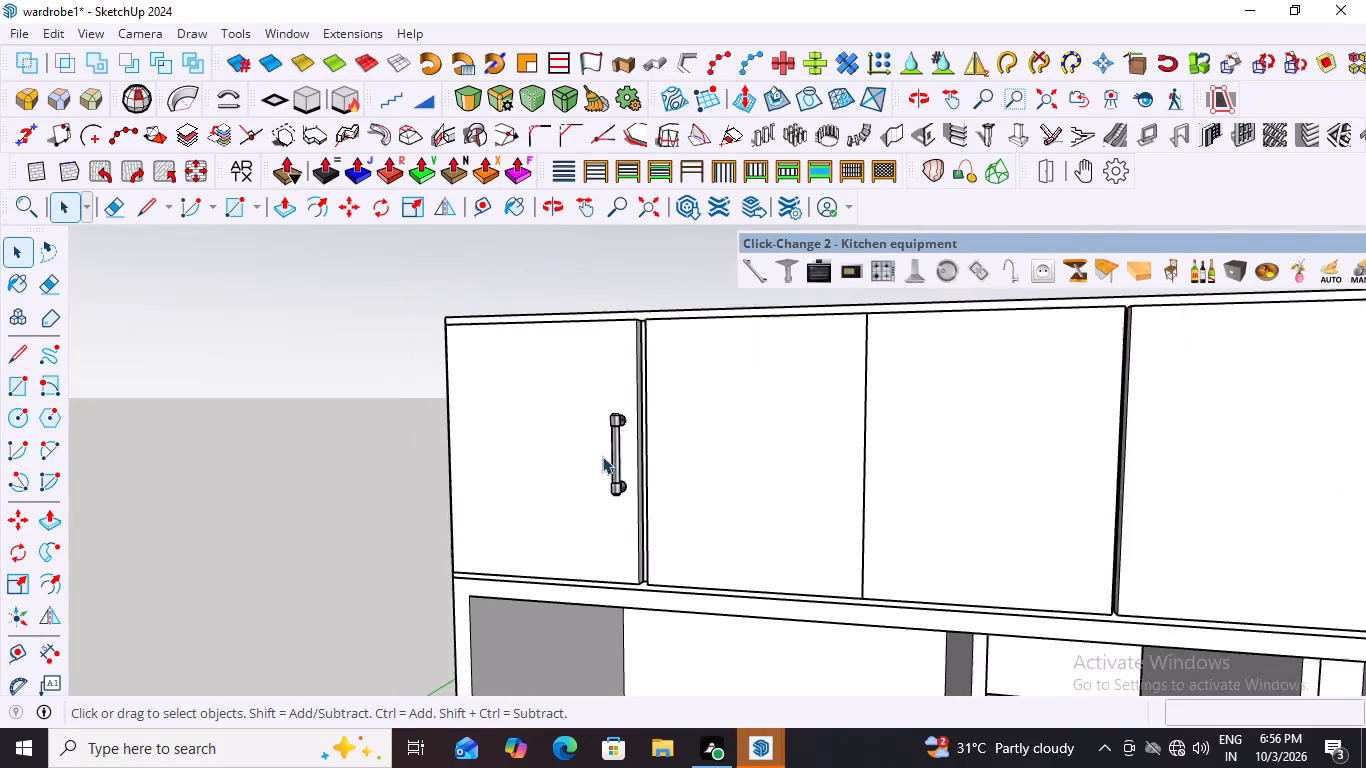
pyautogui.scroll(-4, 602, 456)
# Copy the first overhead door's vertical handle about 3" along the red axis onto the near edge of the second overhead door.
pyautogui.moveTo(644, 533); pyautogui.dragTo(858, 615, button='middle')
pyautogui.scroll(9, 630, 490)
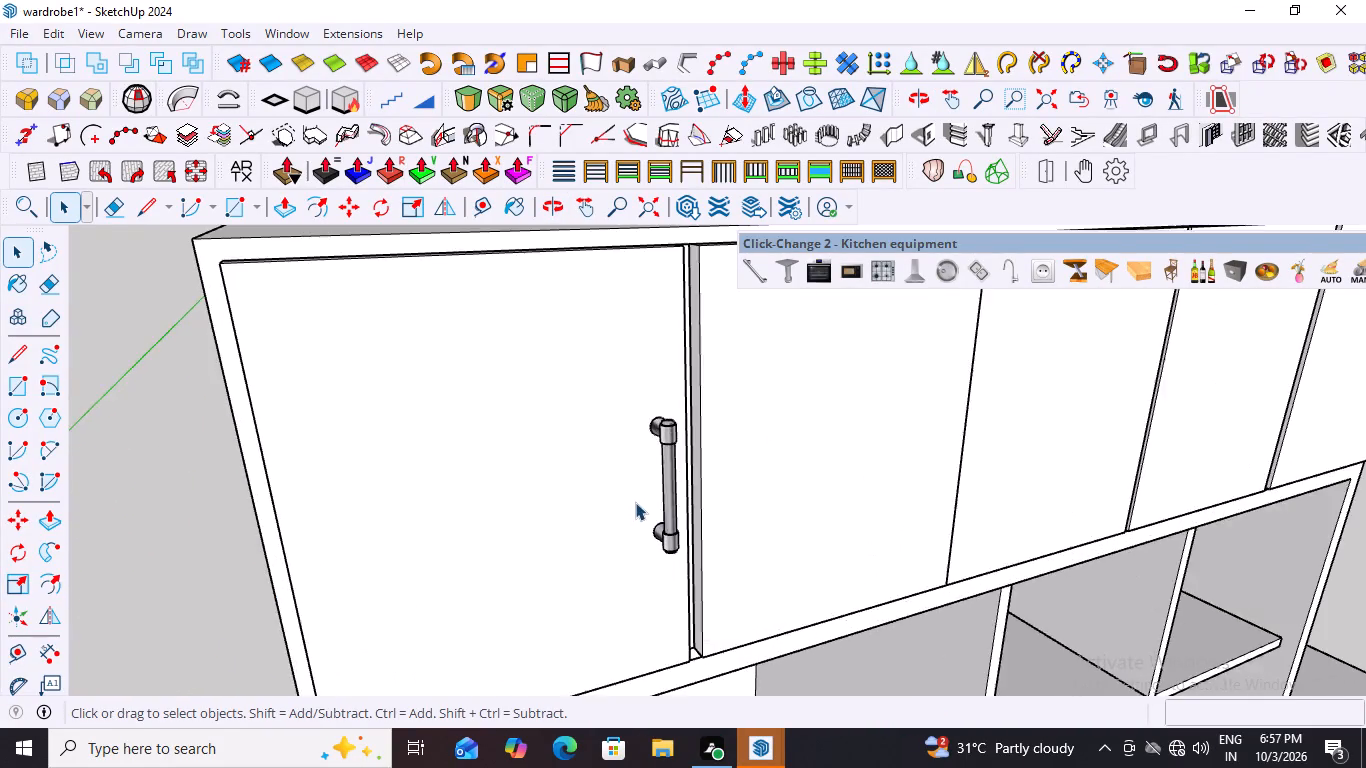
pyautogui.scroll(3, 635, 502)
pyautogui.click(688, 475)
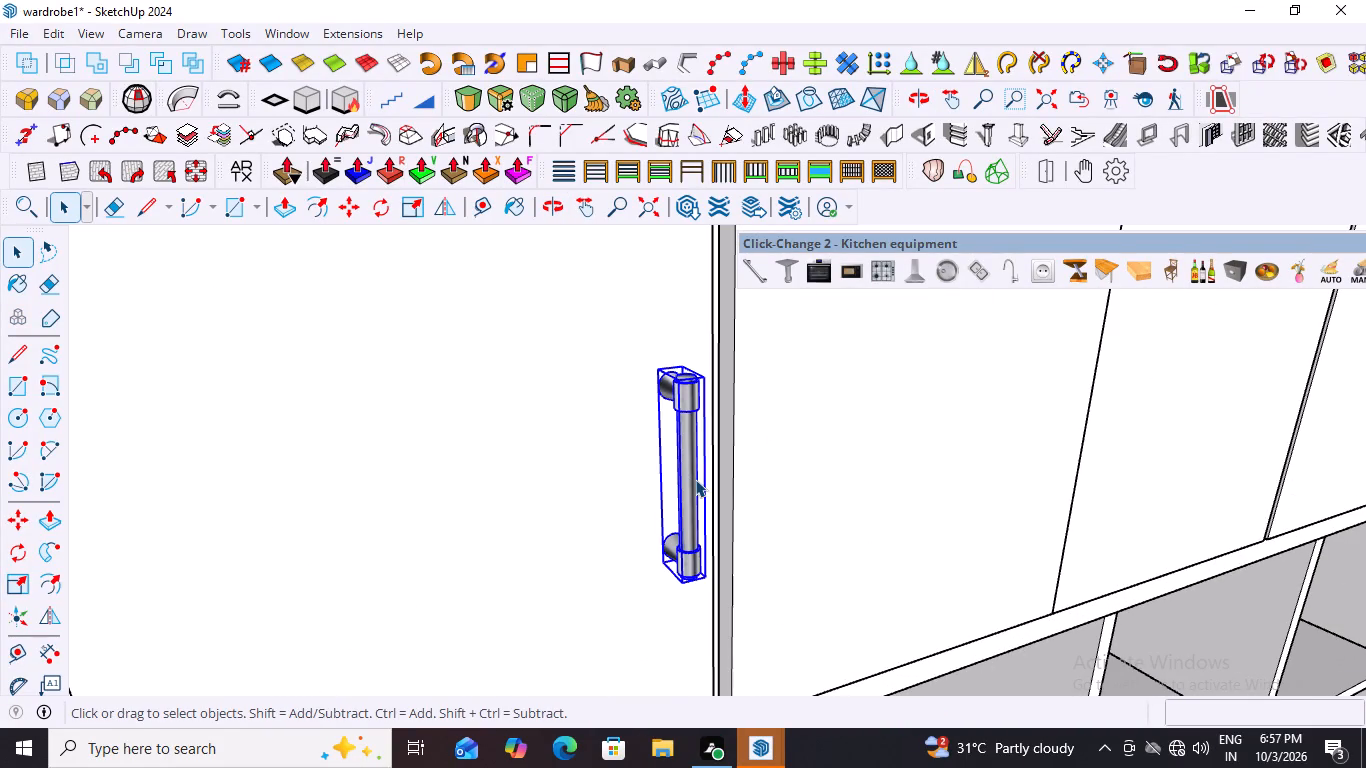
pyautogui.click(695, 479)
pyautogui.click(691, 479)
pyautogui.press('m')
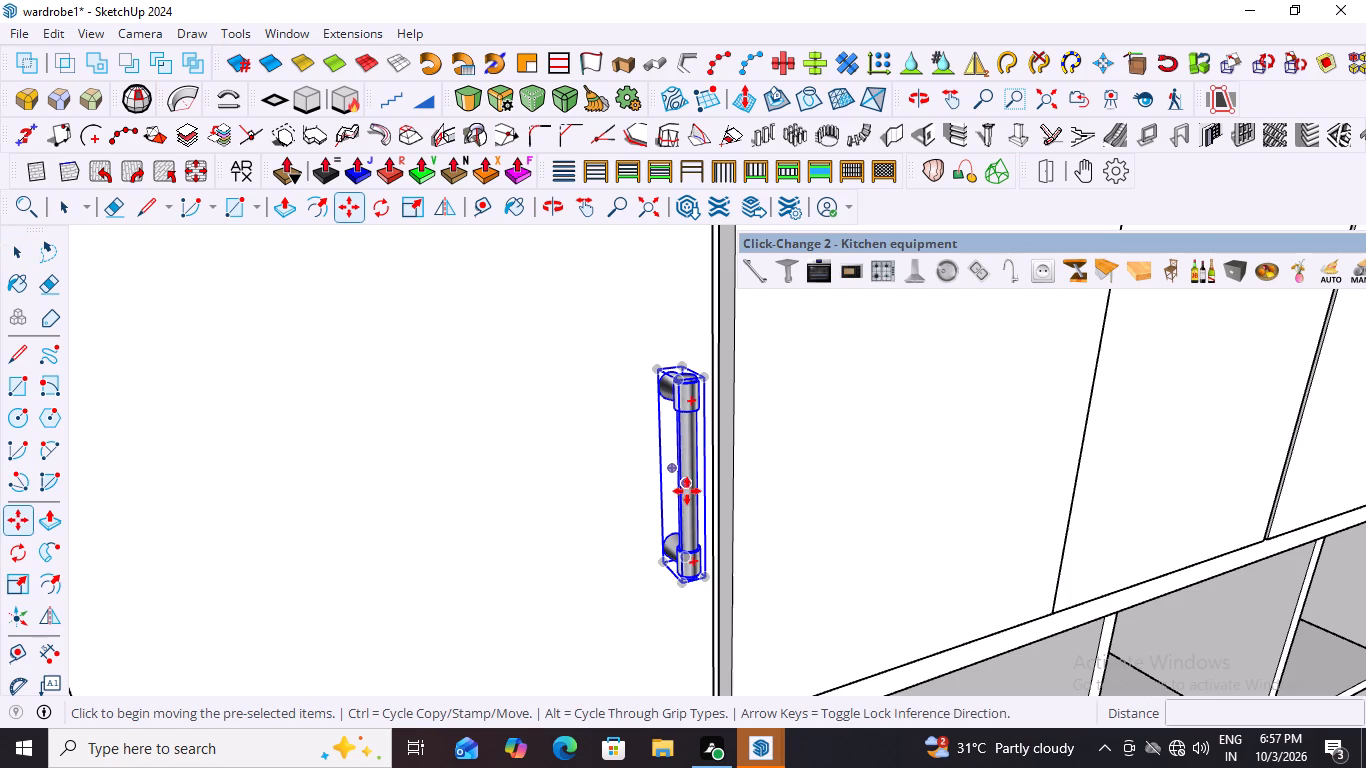
pyautogui.click(689, 485)
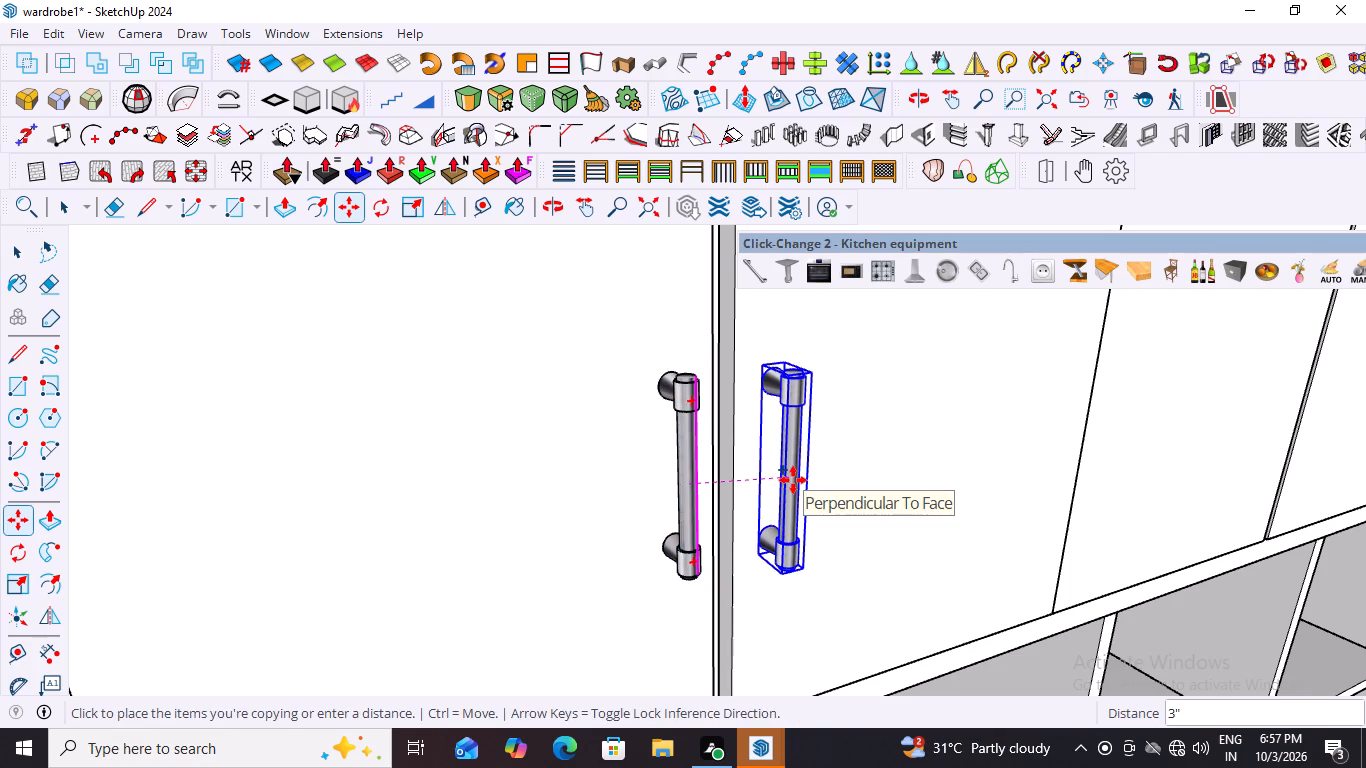
pyautogui.scroll(5, 796, 480)
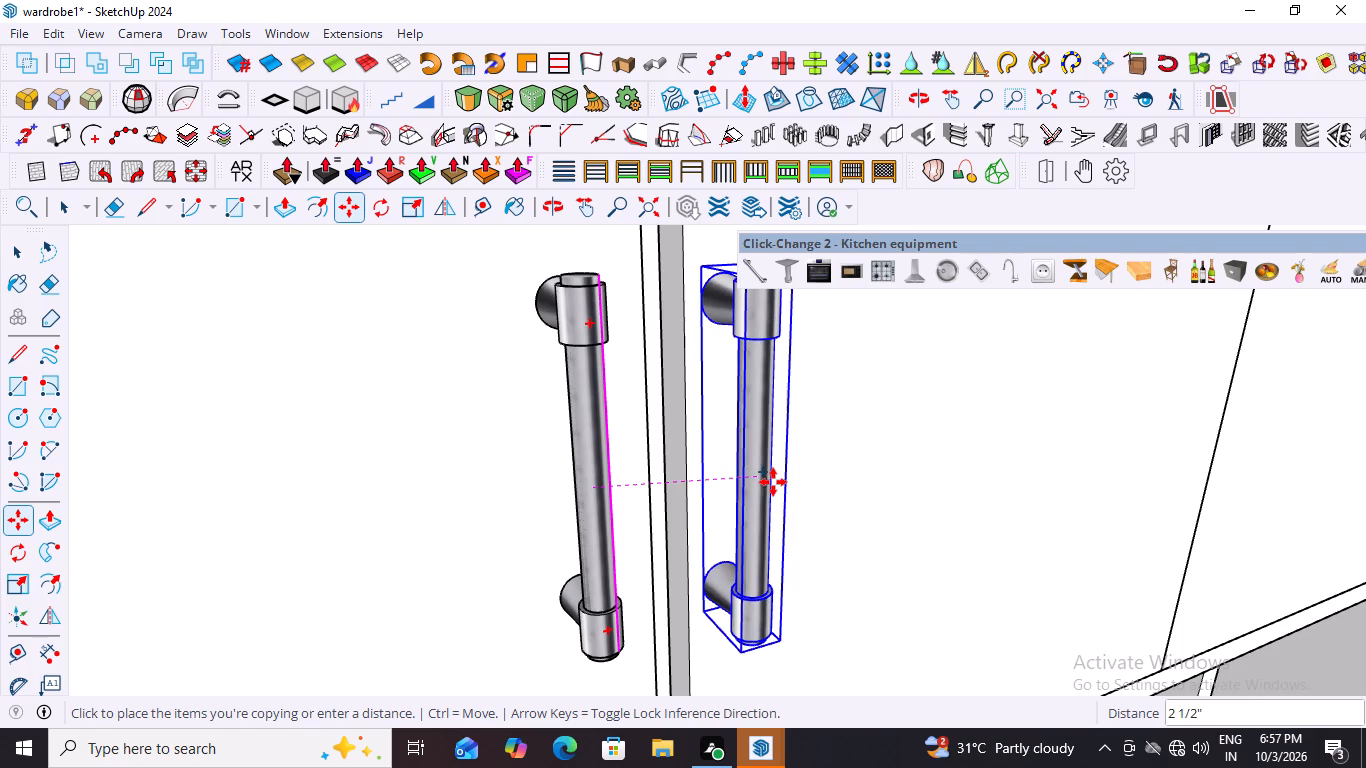
pyautogui.scroll(2, 781, 485)
pyautogui.moveTo(781, 485); pyautogui.dragTo(715, 466, button='middle')
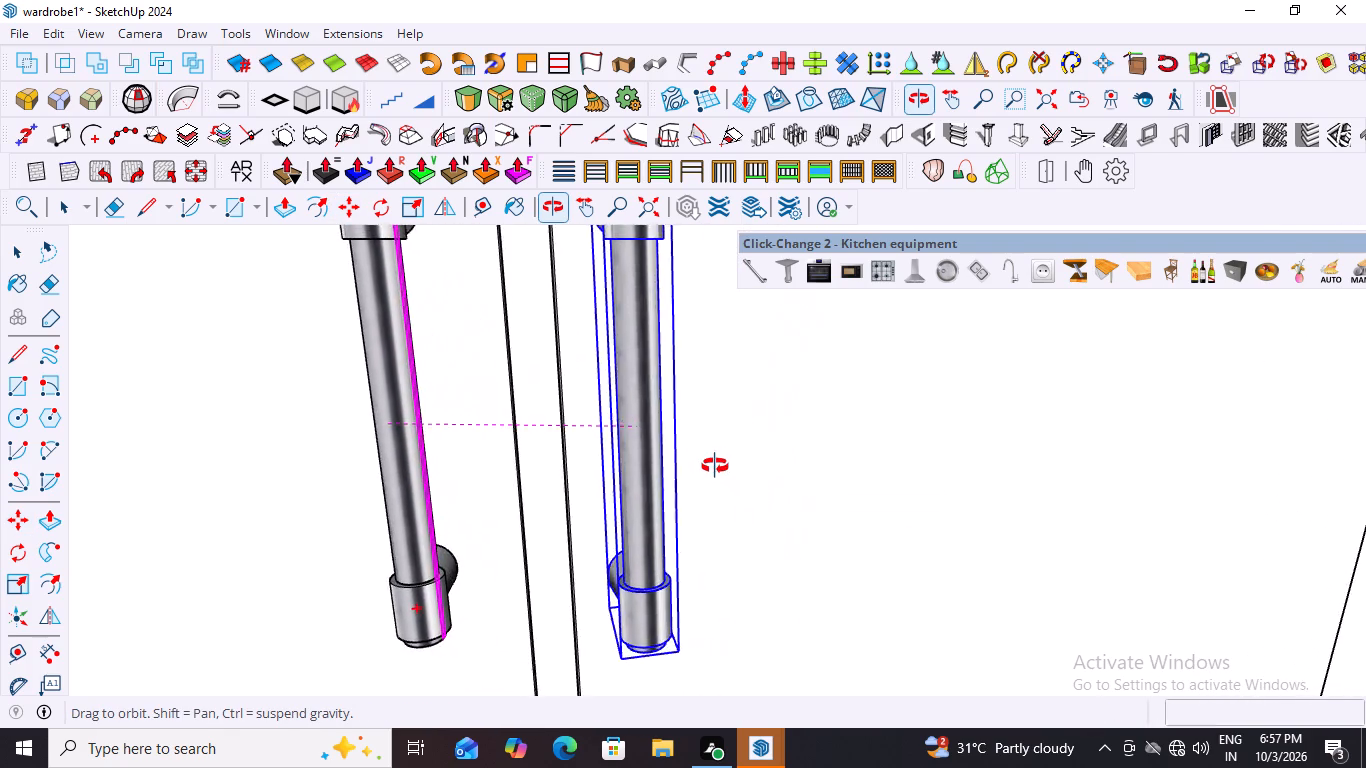
pyautogui.moveTo(715, 466); pyautogui.dragTo(741, 456, button='middle')
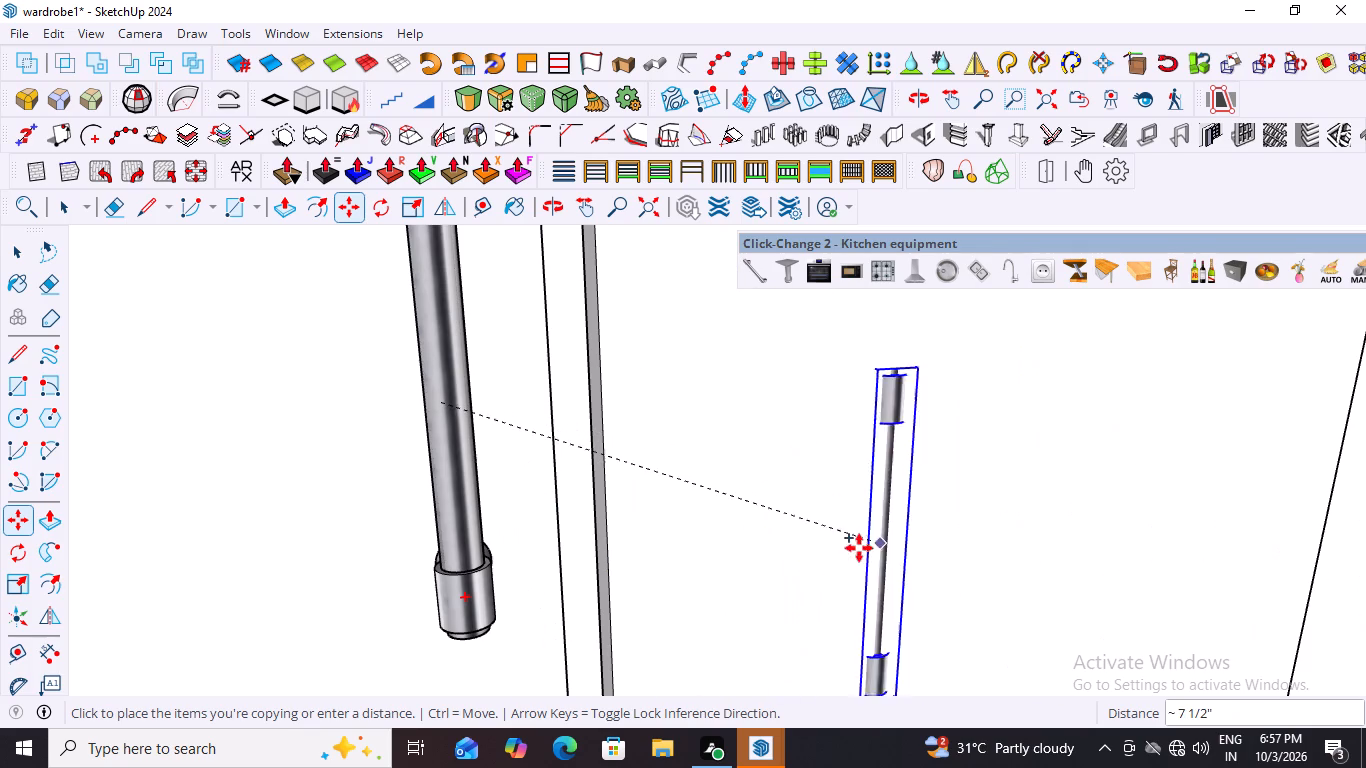
pyautogui.scroll(-1, 780, 477)
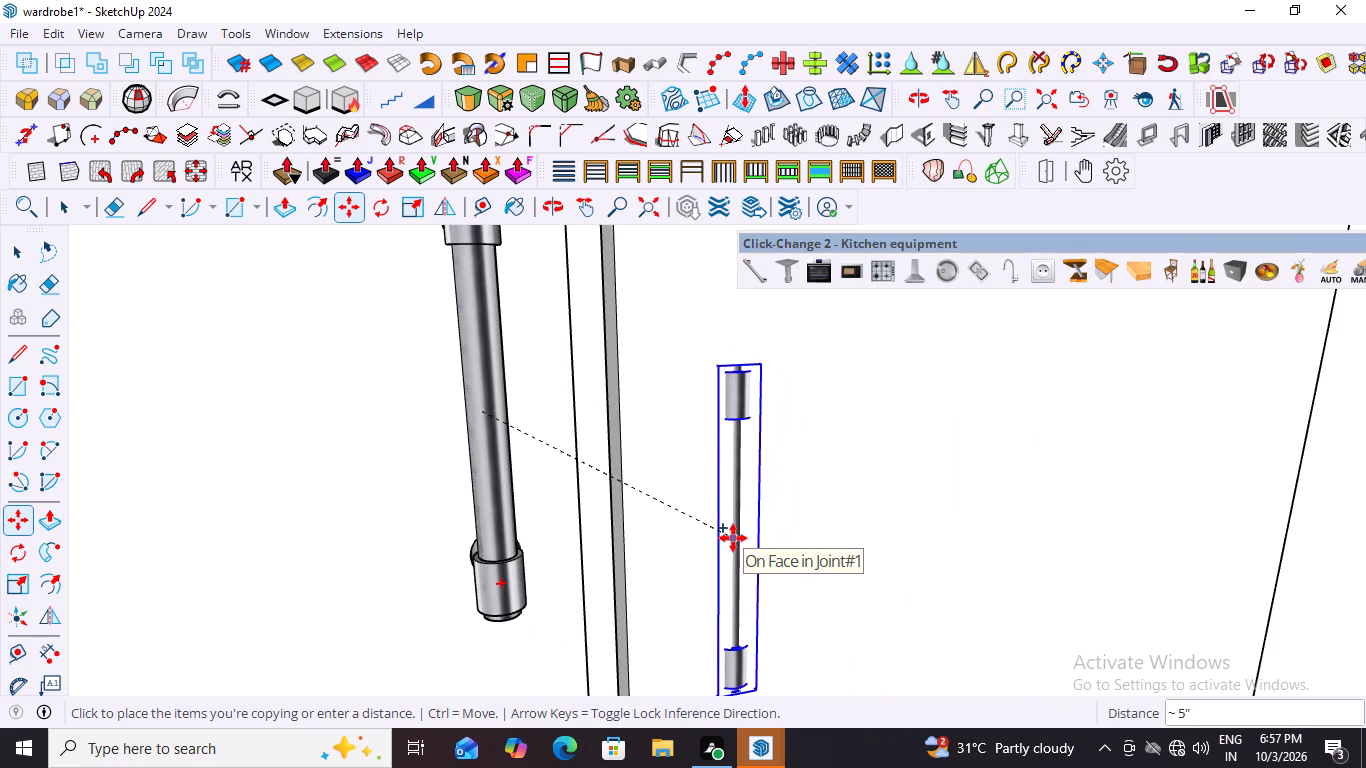
pyautogui.scroll(-9, 781, 496)
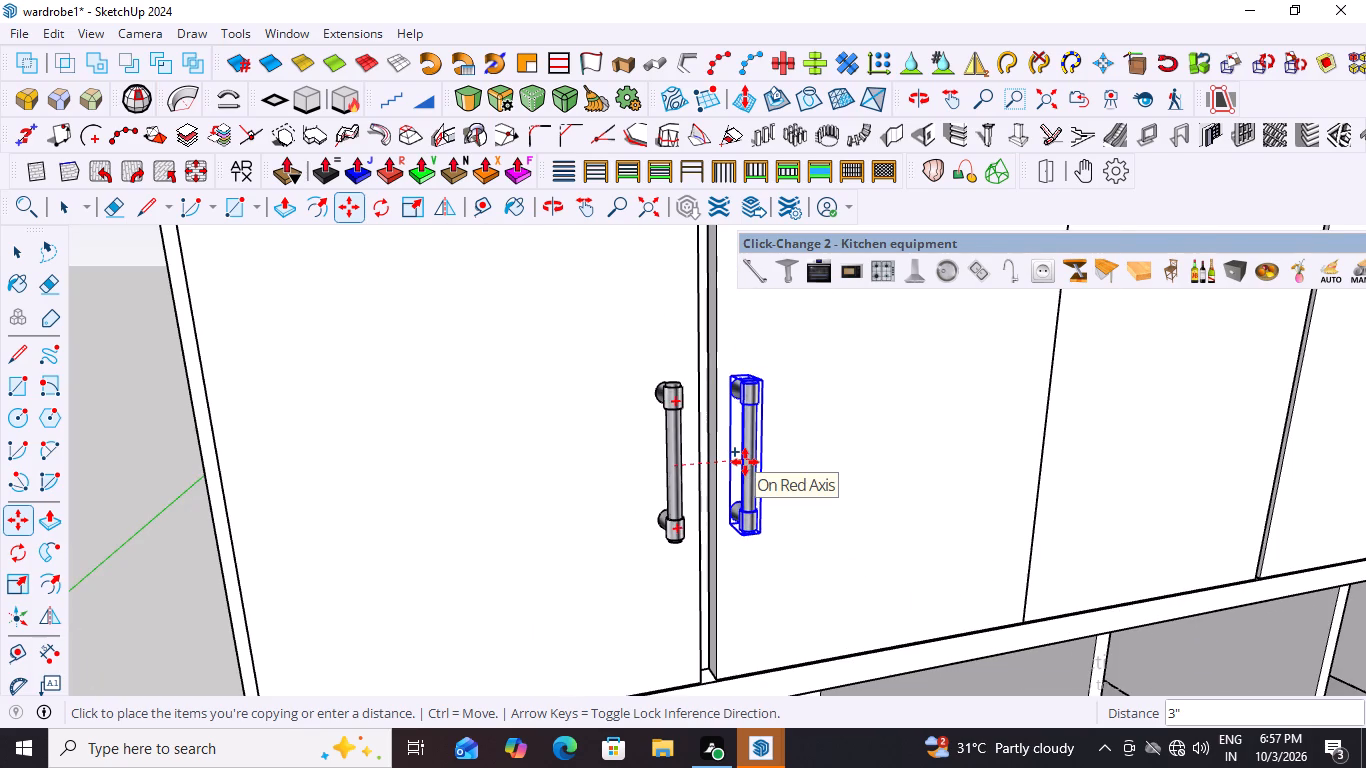
pyautogui.scroll(3, 745, 462)
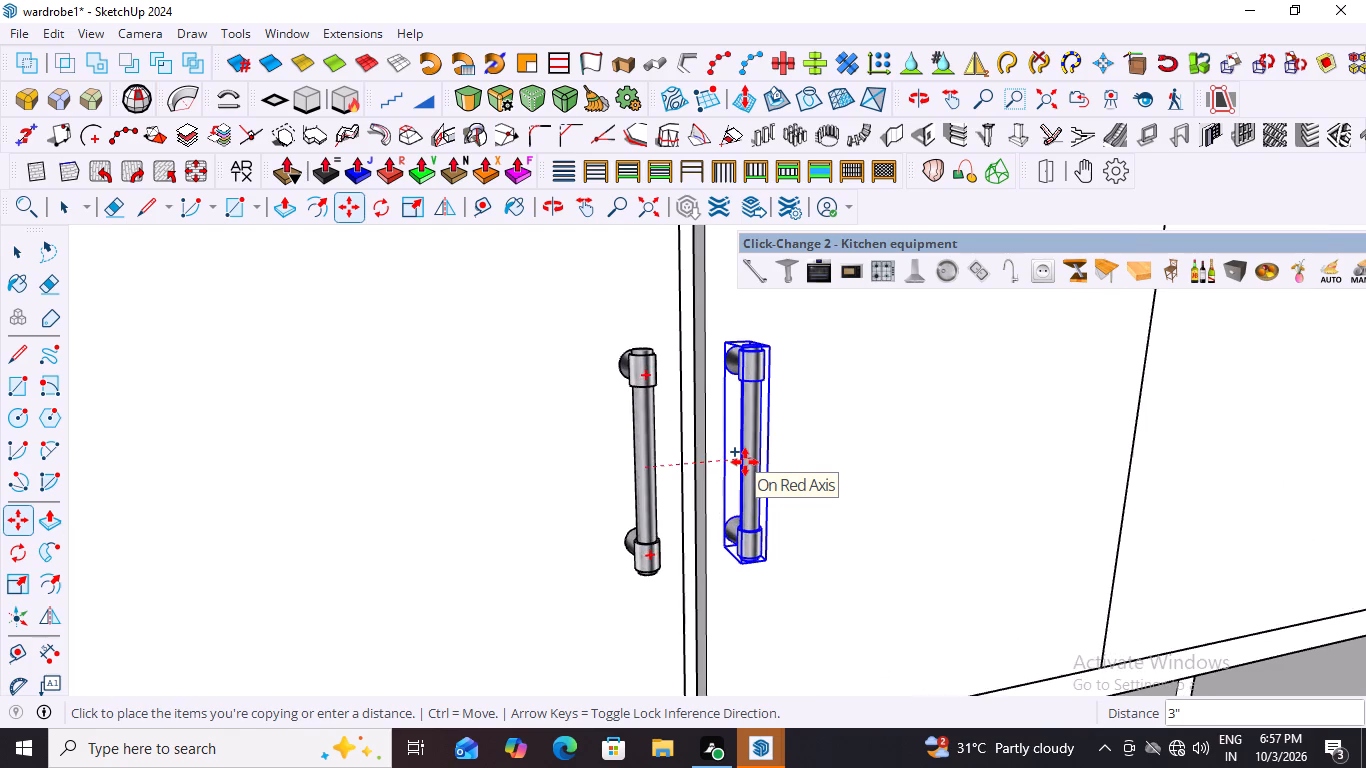
pyautogui.scroll(2, 745, 462)
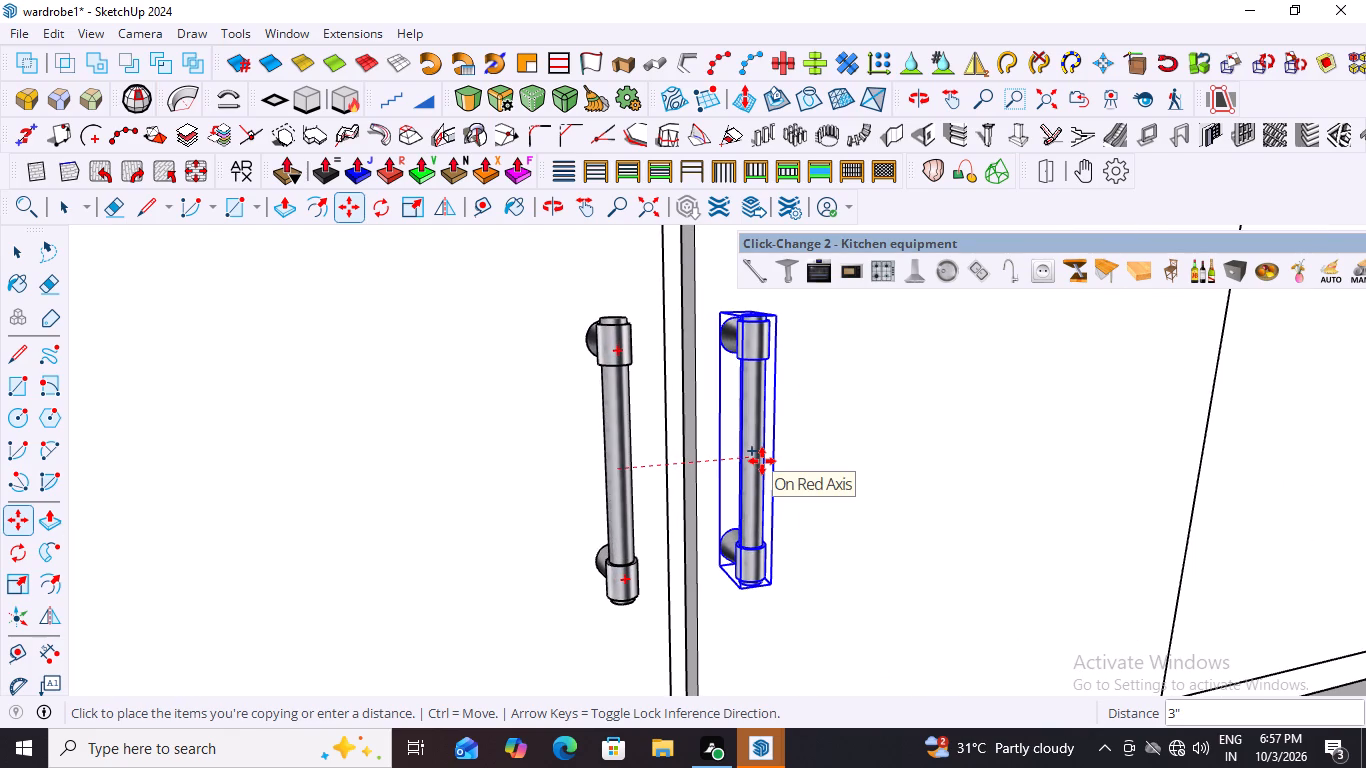
pyautogui.click(762, 461)
# Examine the pair of vertical handles at the joint between the first and second overhead doors from several angles and distances.
pyautogui.scroll(-8, 613, 487)
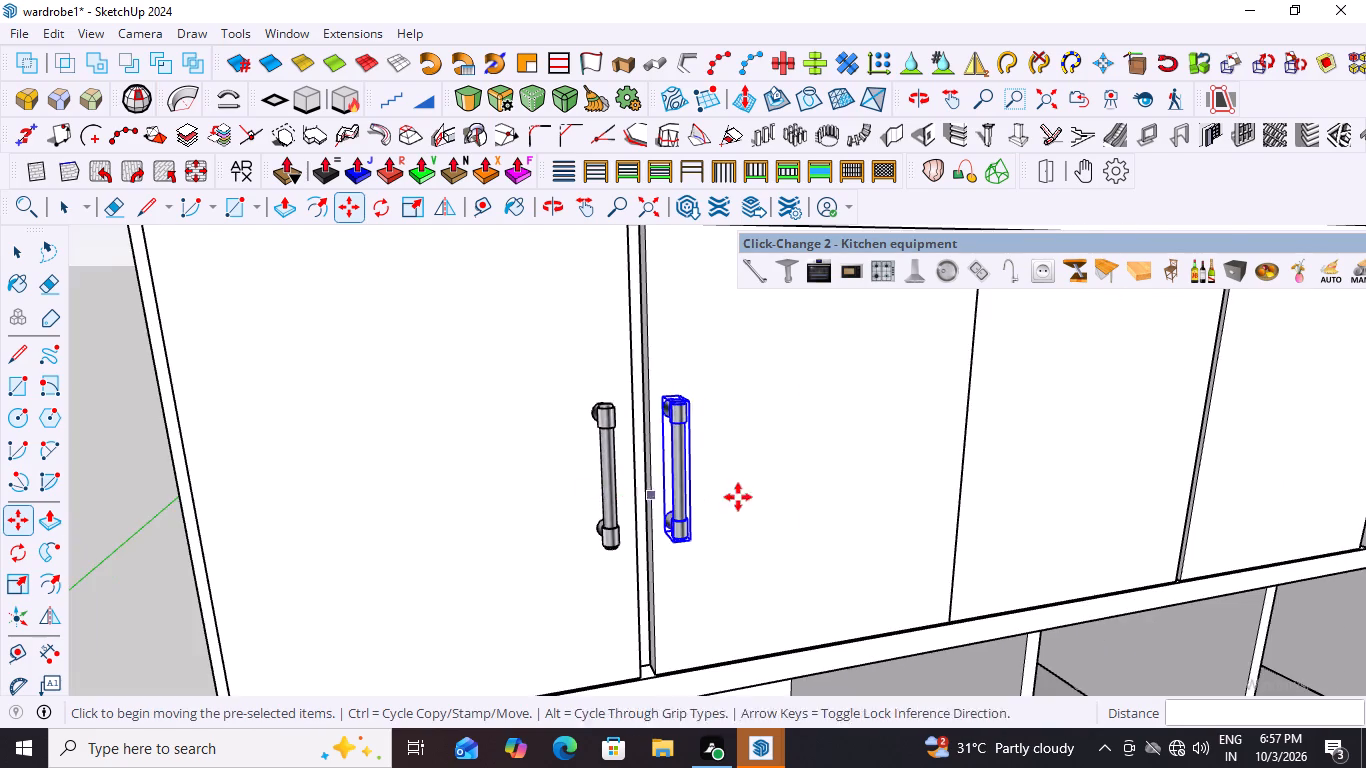
pyautogui.moveTo(744, 495); pyautogui.dragTo(613, 468, button='middle')
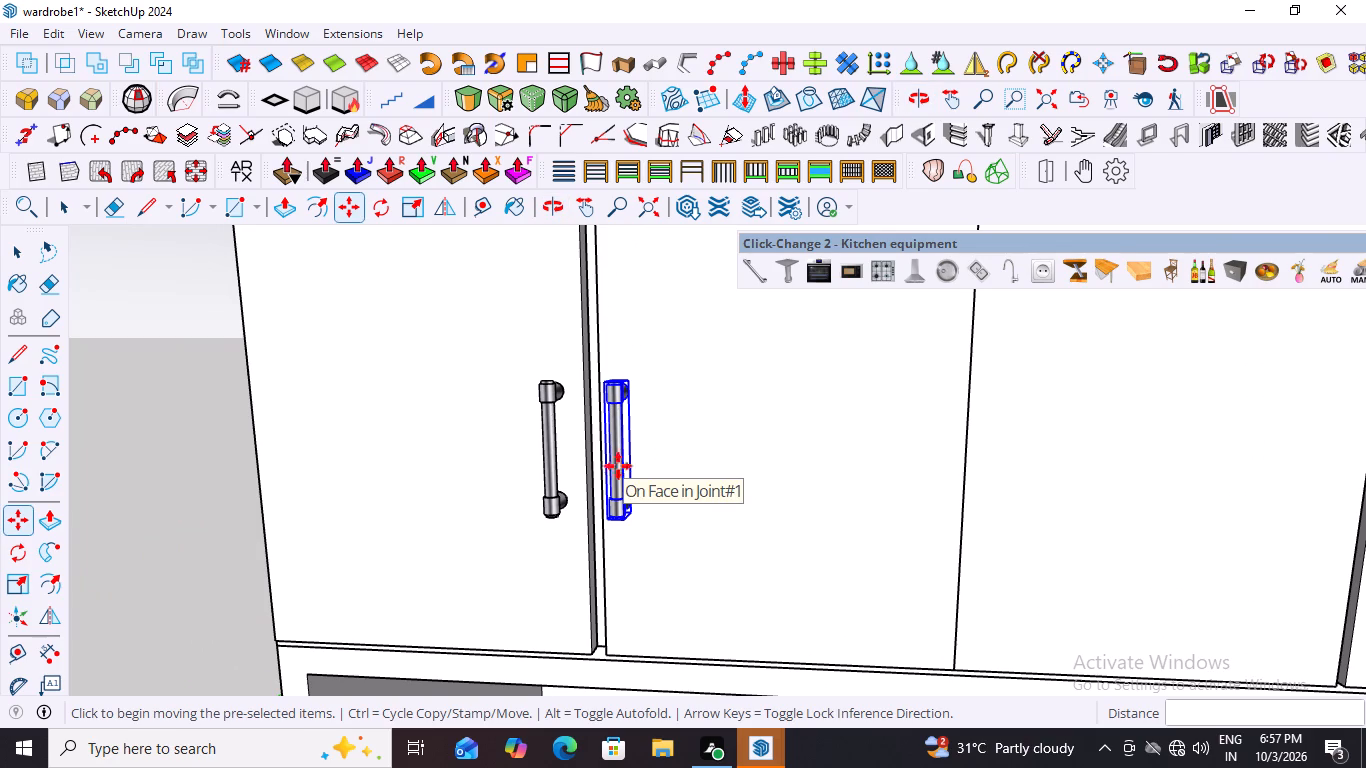
pyautogui.scroll(-4, 722, 423)
pyautogui.scroll(2, 666, 536)
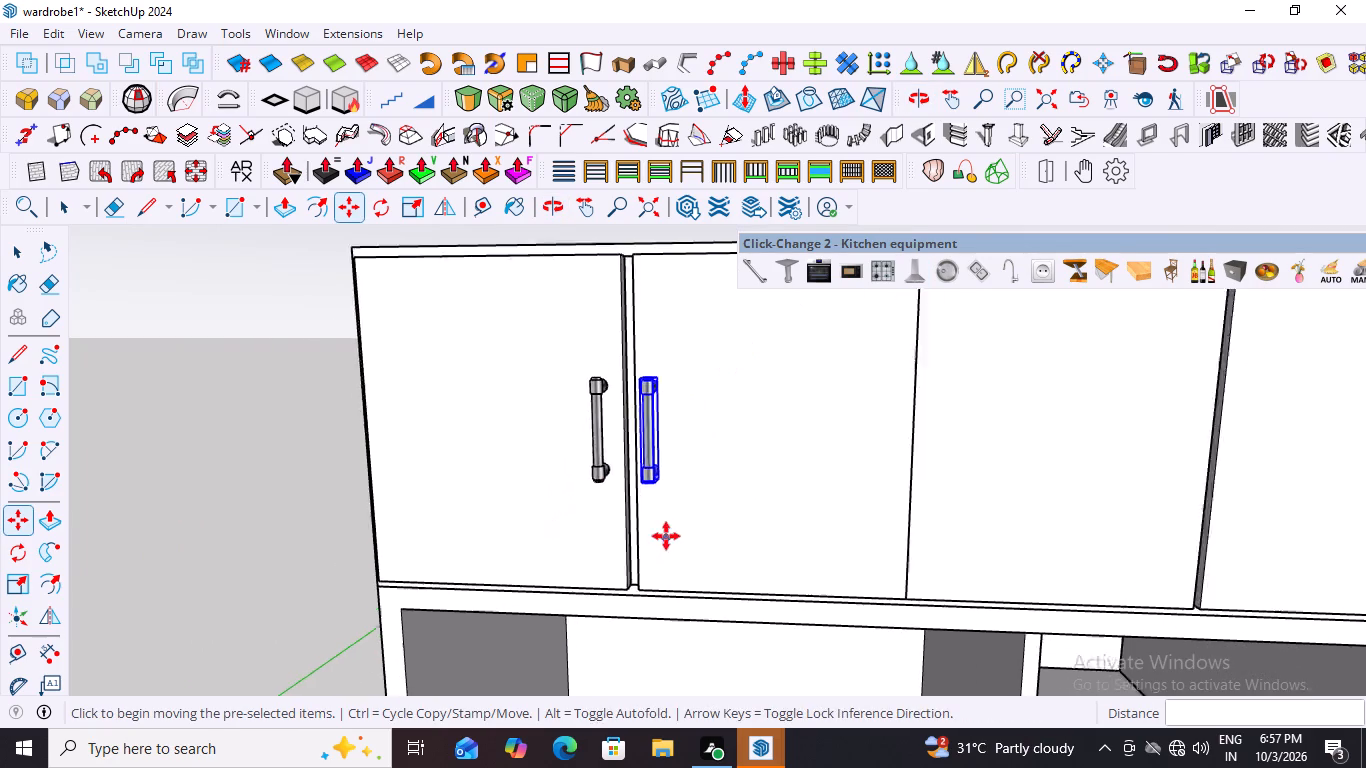
pyautogui.scroll(3, 666, 536)
pyautogui.scroll(-10, 650, 392)
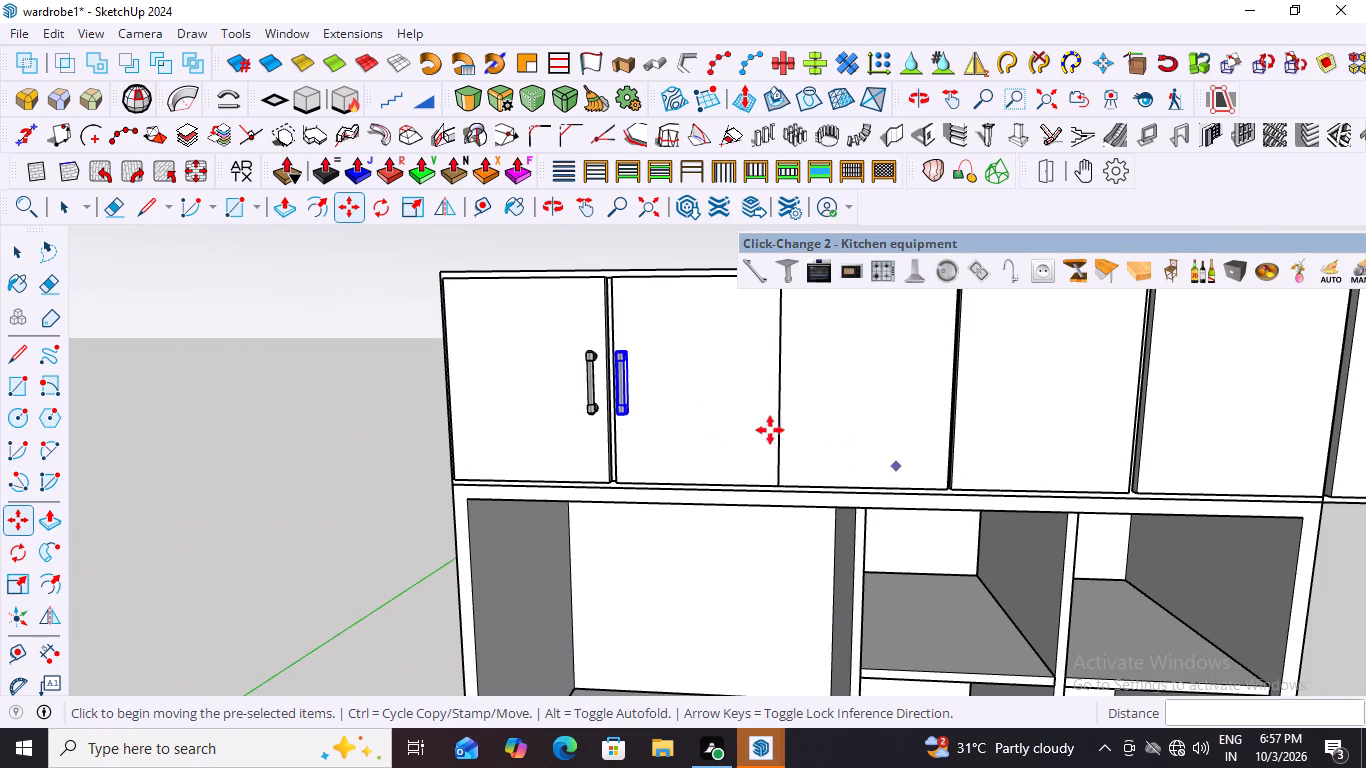
pyautogui.scroll(7, 607, 411)
pyautogui.moveTo(604, 438); pyautogui.dragTo(836, 472, button='middle')
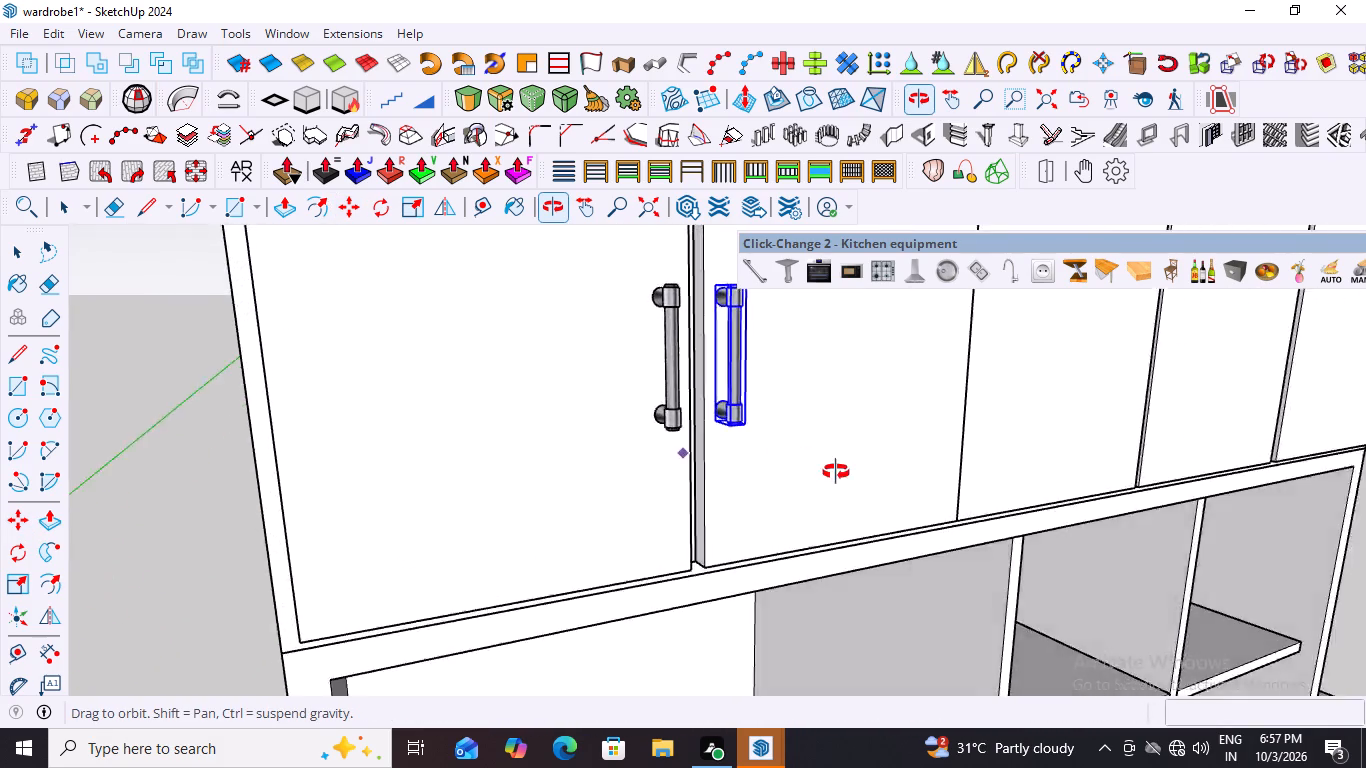
pyautogui.moveTo(836, 472); pyautogui.dragTo(525, 428, button='middle')
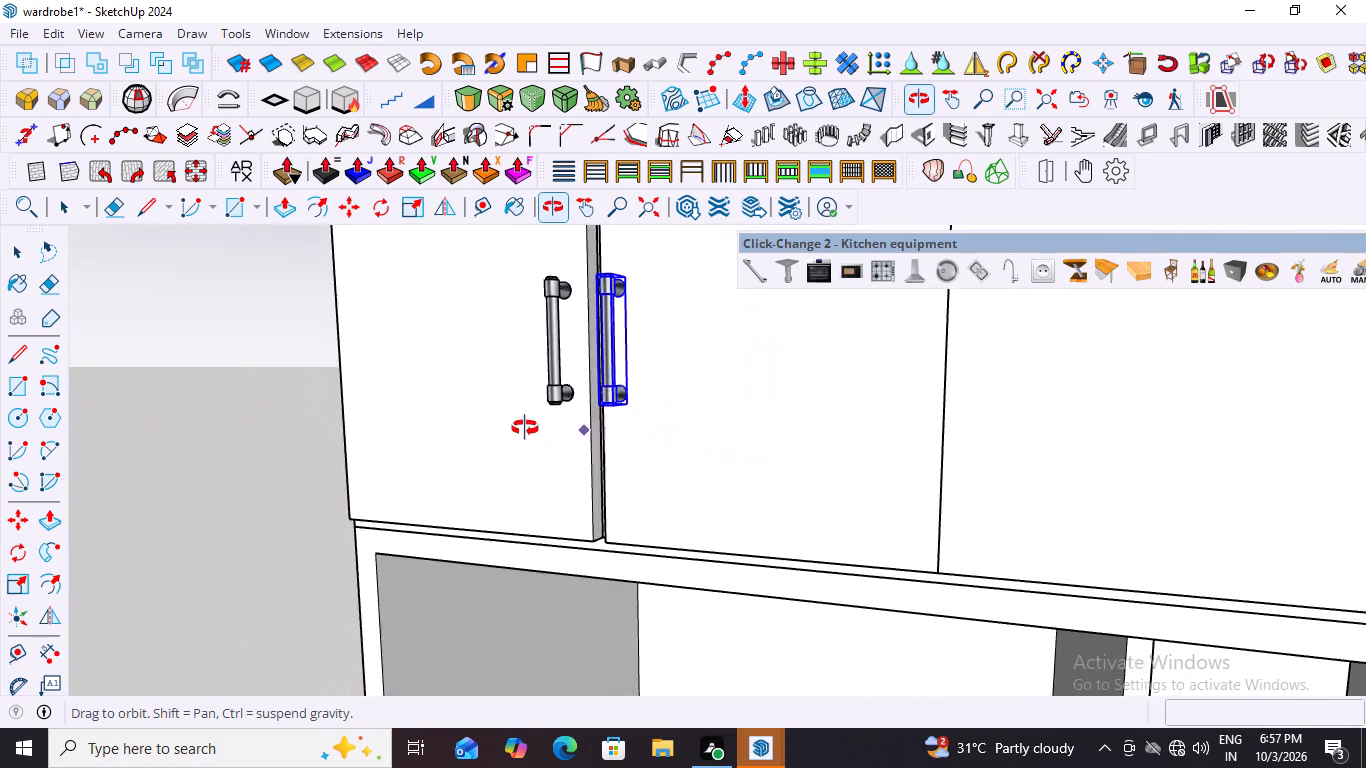
pyautogui.moveTo(525, 428); pyautogui.dragTo(713, 455, button='middle')
pyautogui.scroll(12, 704, 406)
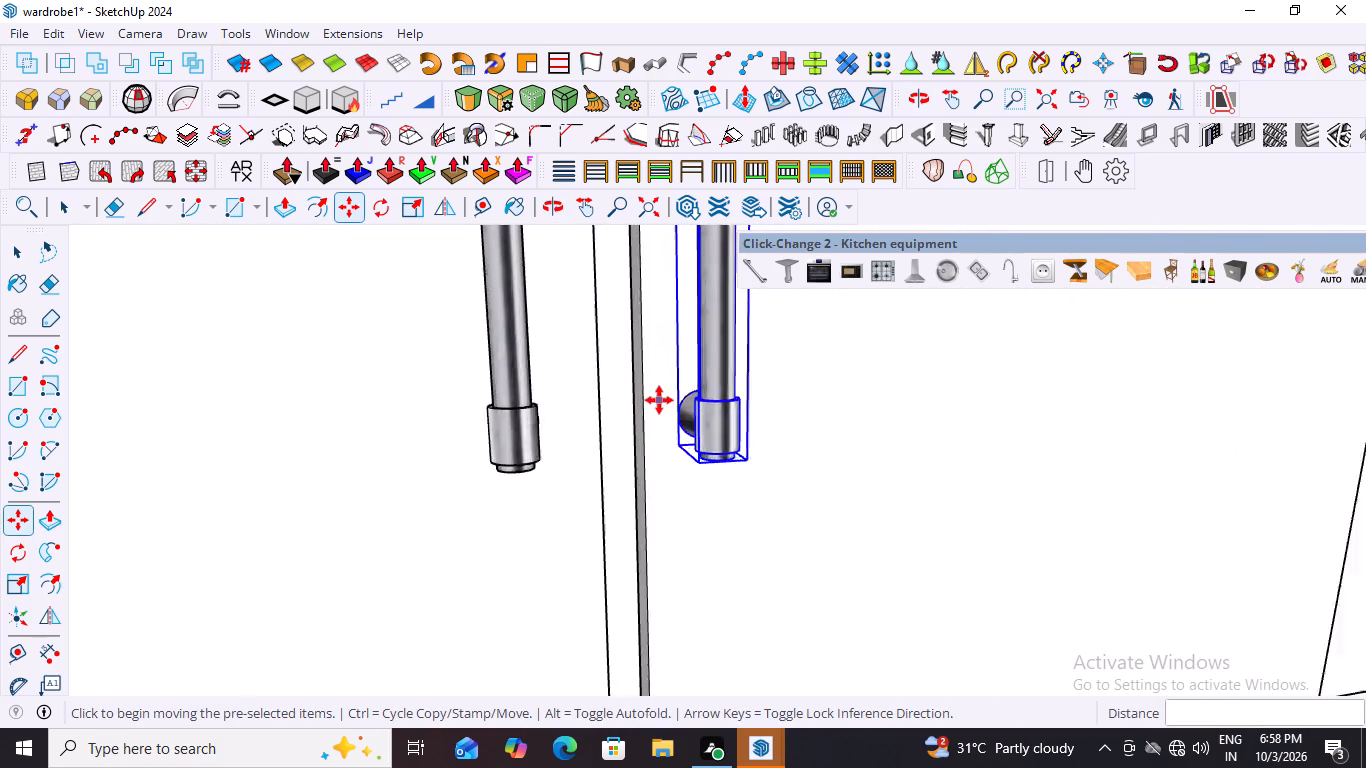
pyautogui.scroll(2, 659, 400)
pyautogui.scroll(-7, 556, 413)
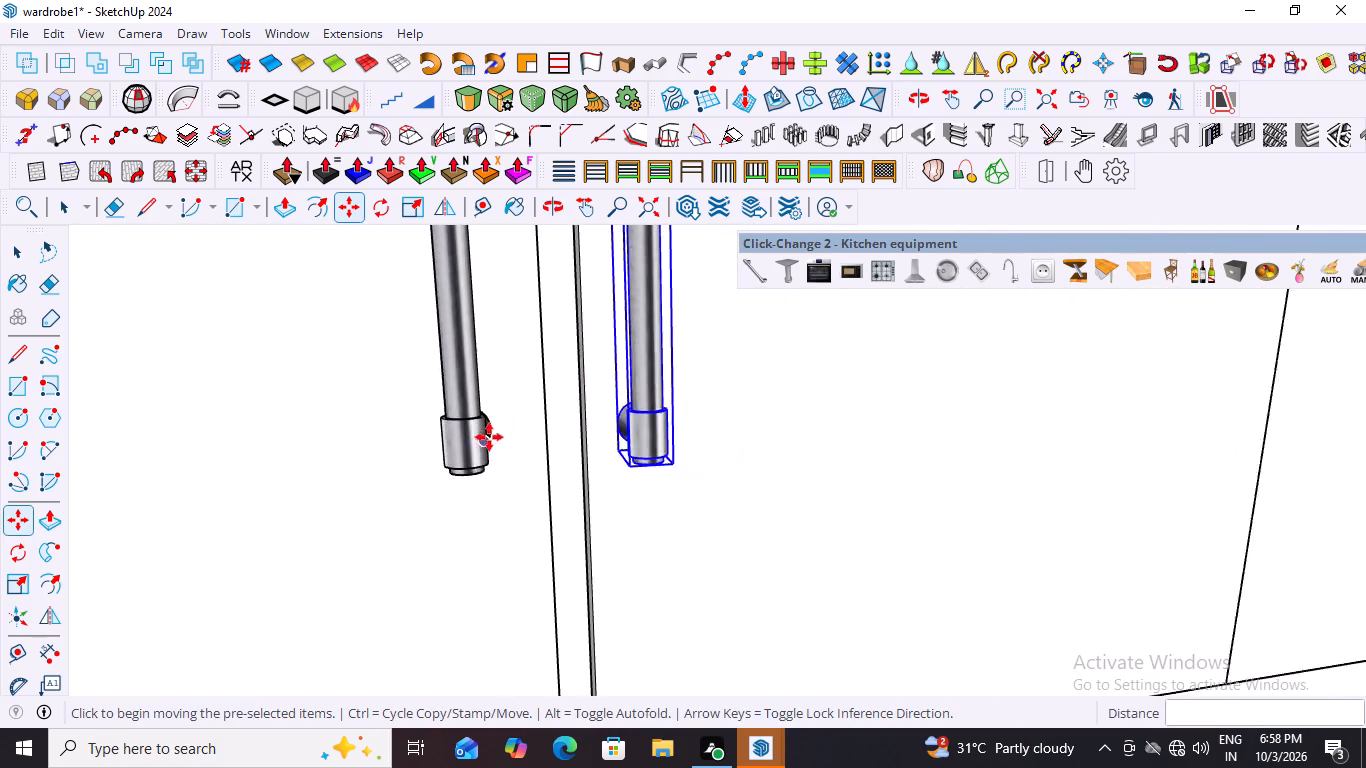
pyautogui.scroll(-15, 489, 437)
pyautogui.scroll(3, 633, 480)
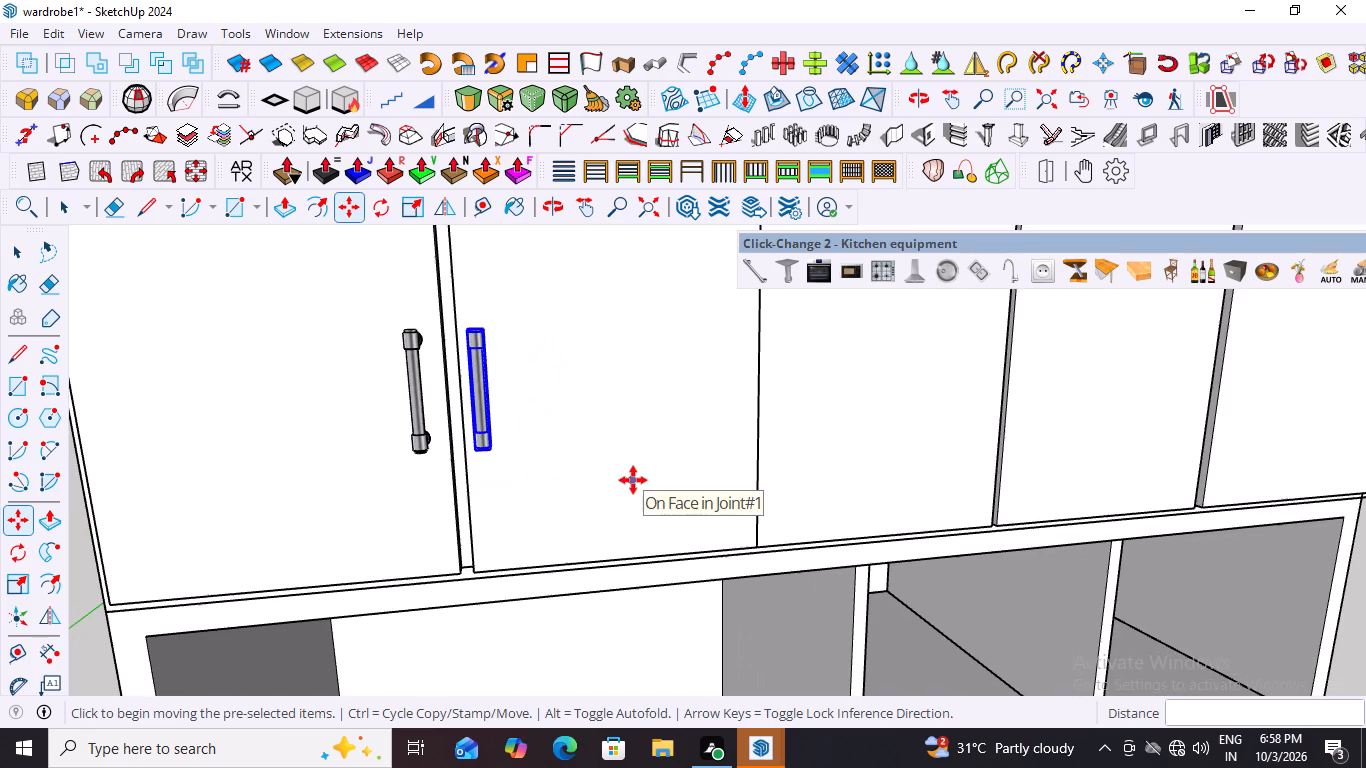
pyautogui.scroll(-12, 530, 474)
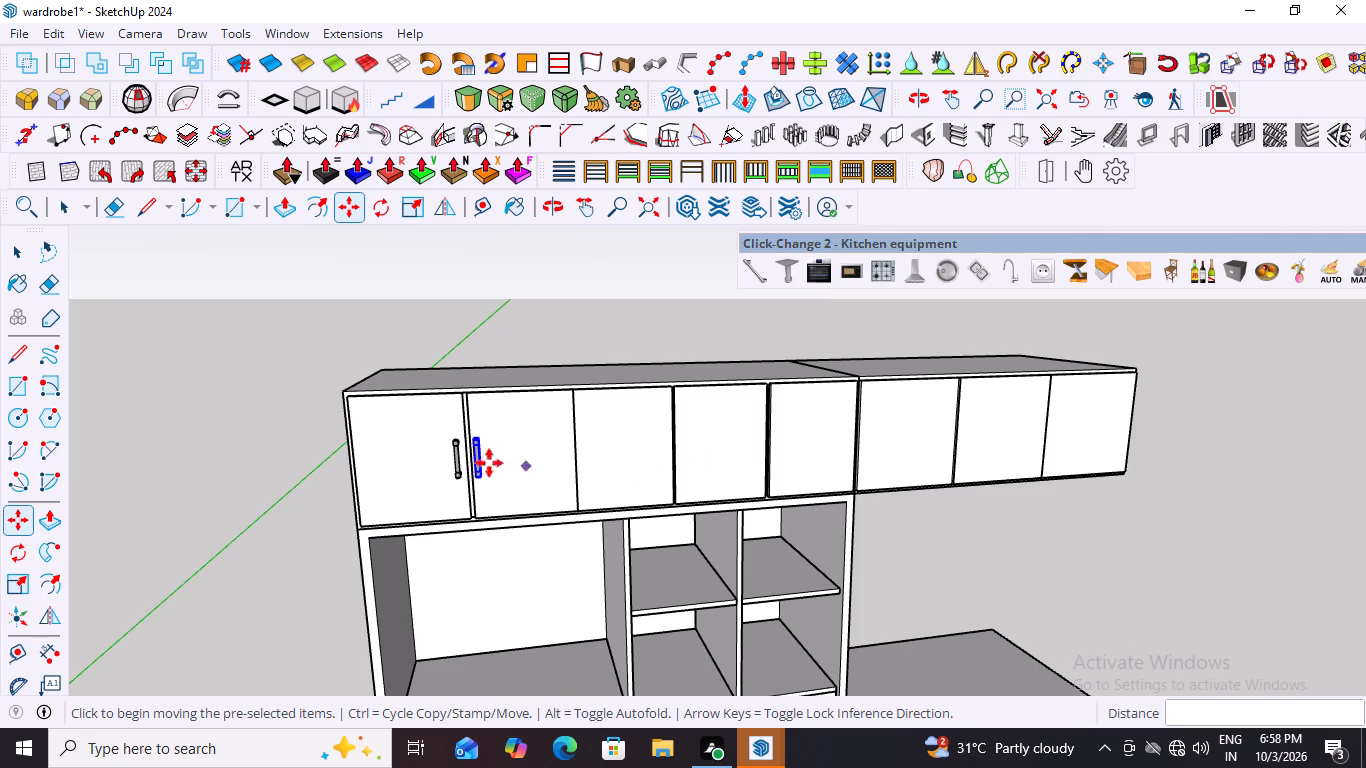
# Copy the second overhead door's vertical handle about 2' 5 1/2" along the red axis onto the far edge of the third door.
pyautogui.scroll(17, 463, 463)
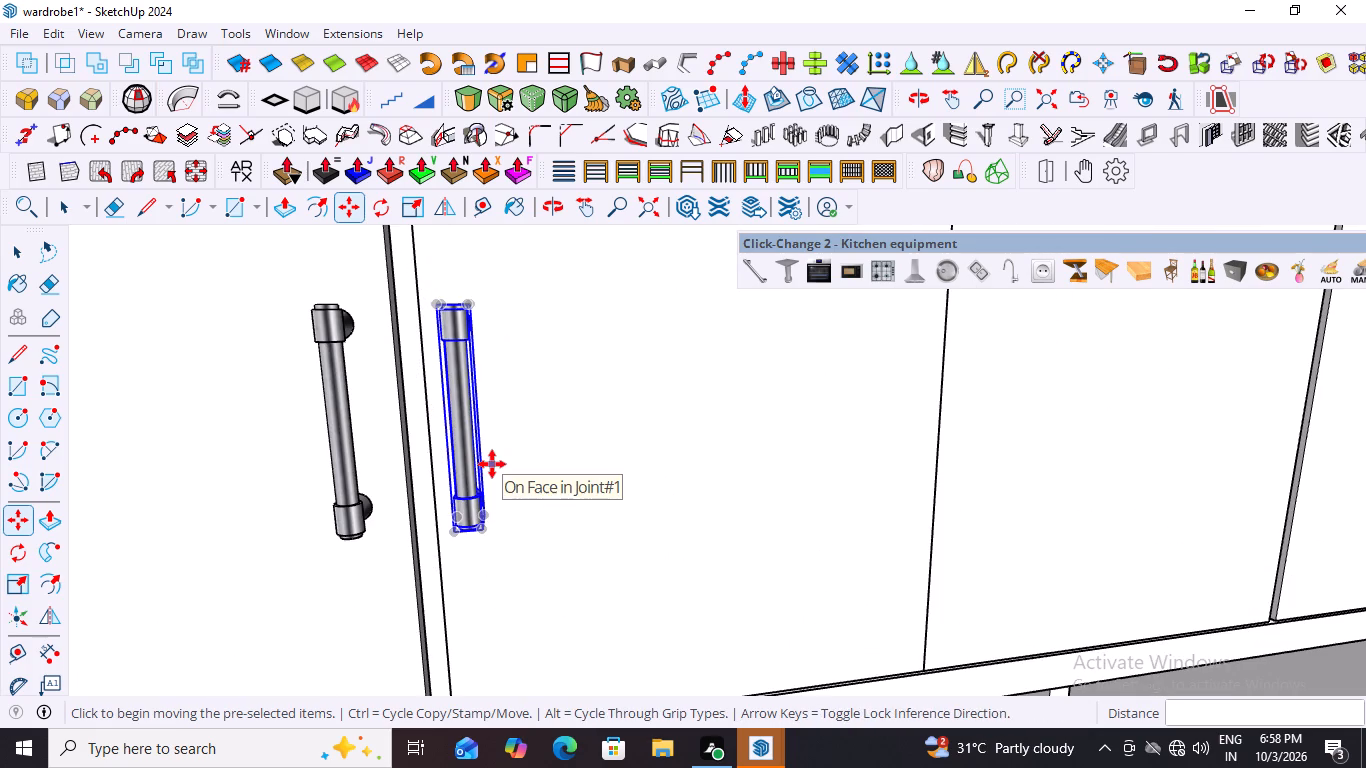
pyautogui.moveTo(590, 436); pyautogui.dragTo(365, 432, button='middle')
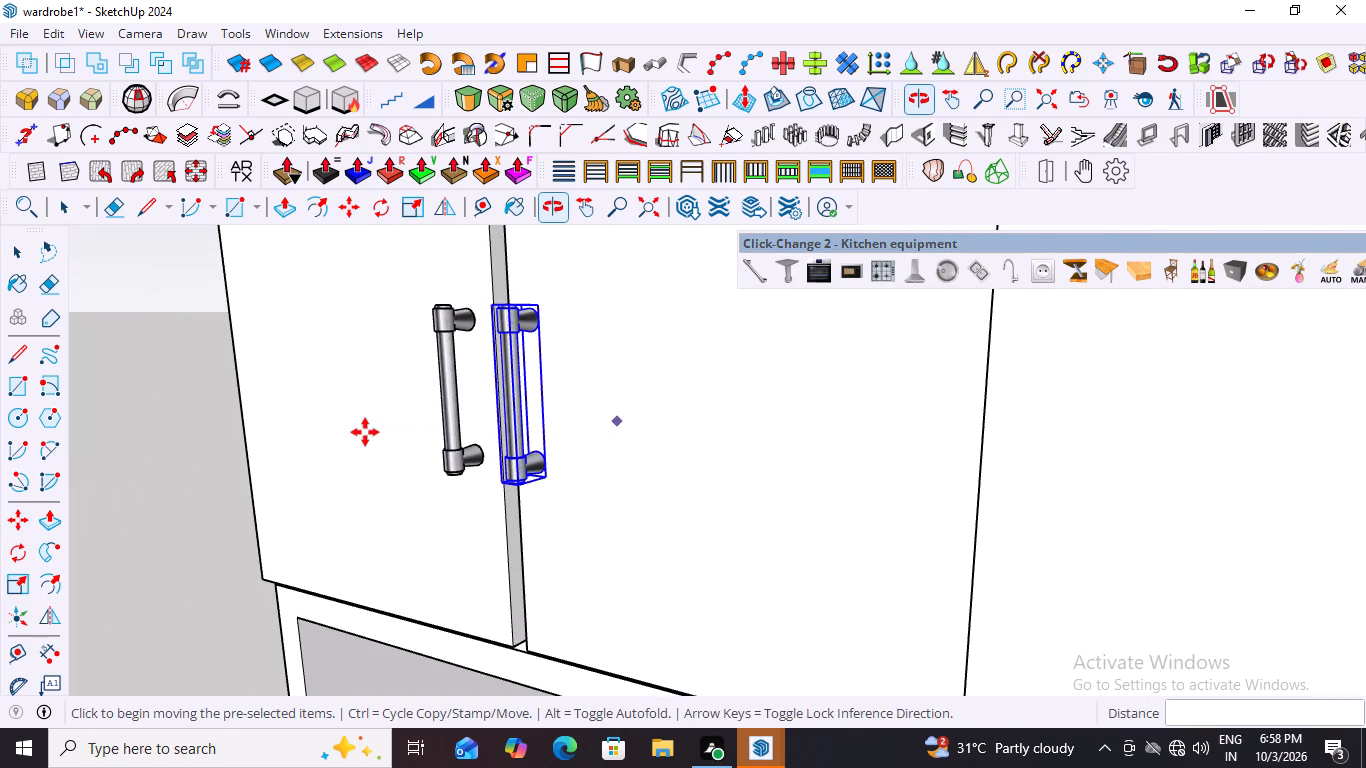
pyautogui.scroll(9, 509, 398)
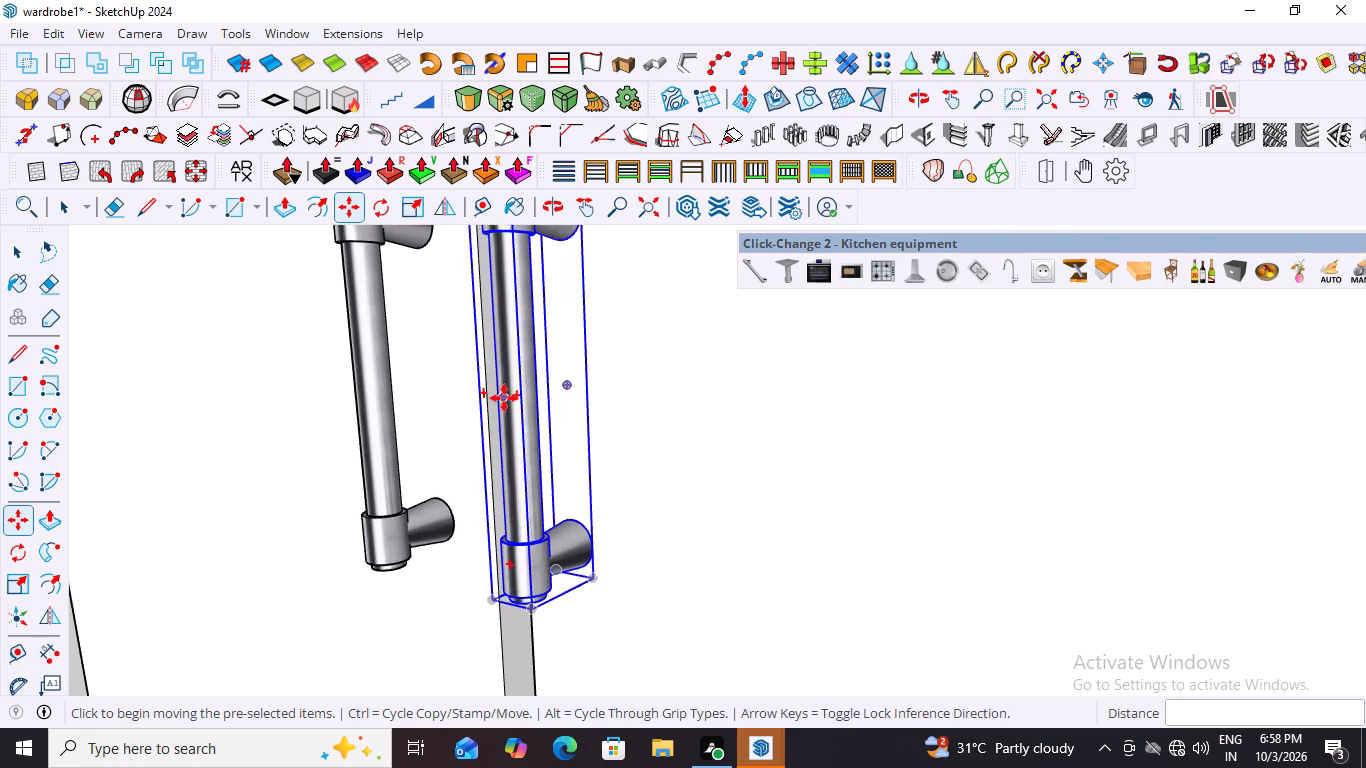
pyautogui.scroll(1, 504, 398)
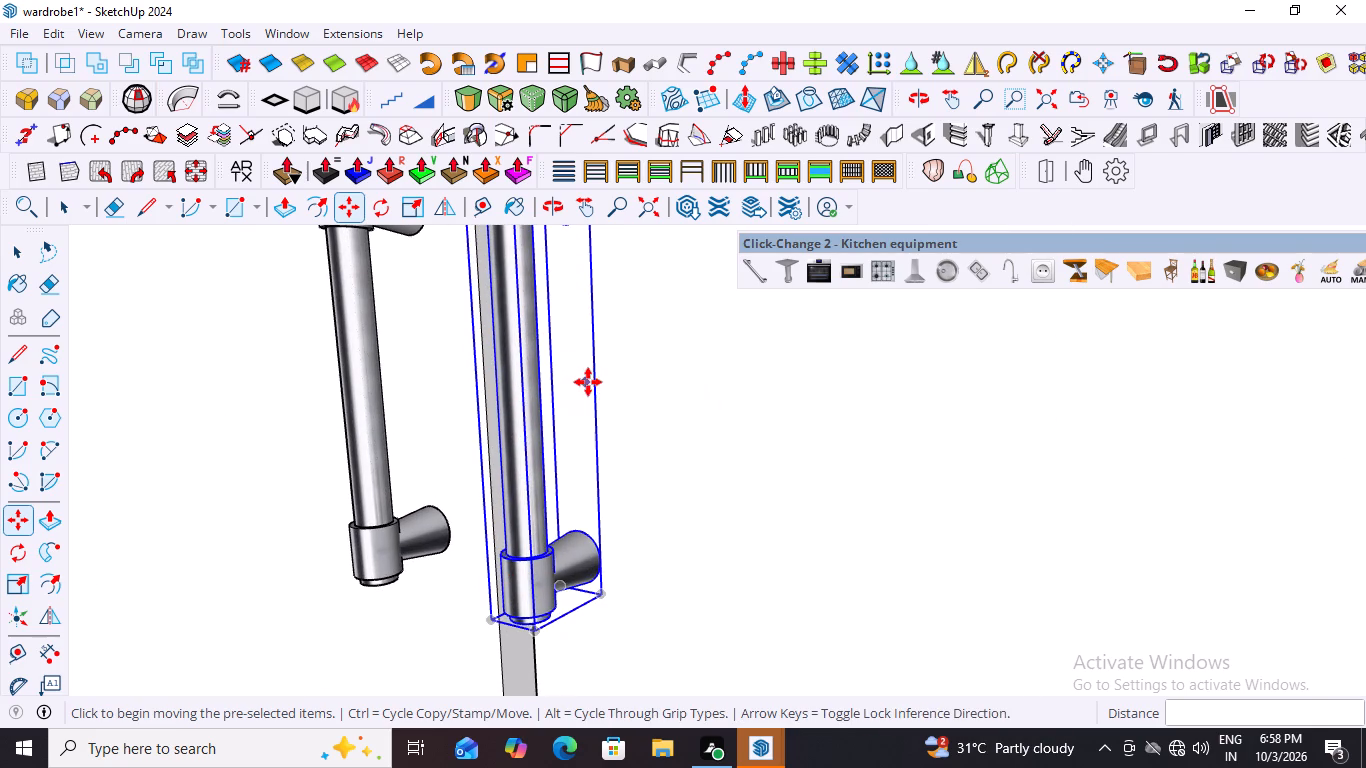
pyautogui.click(483, 380)
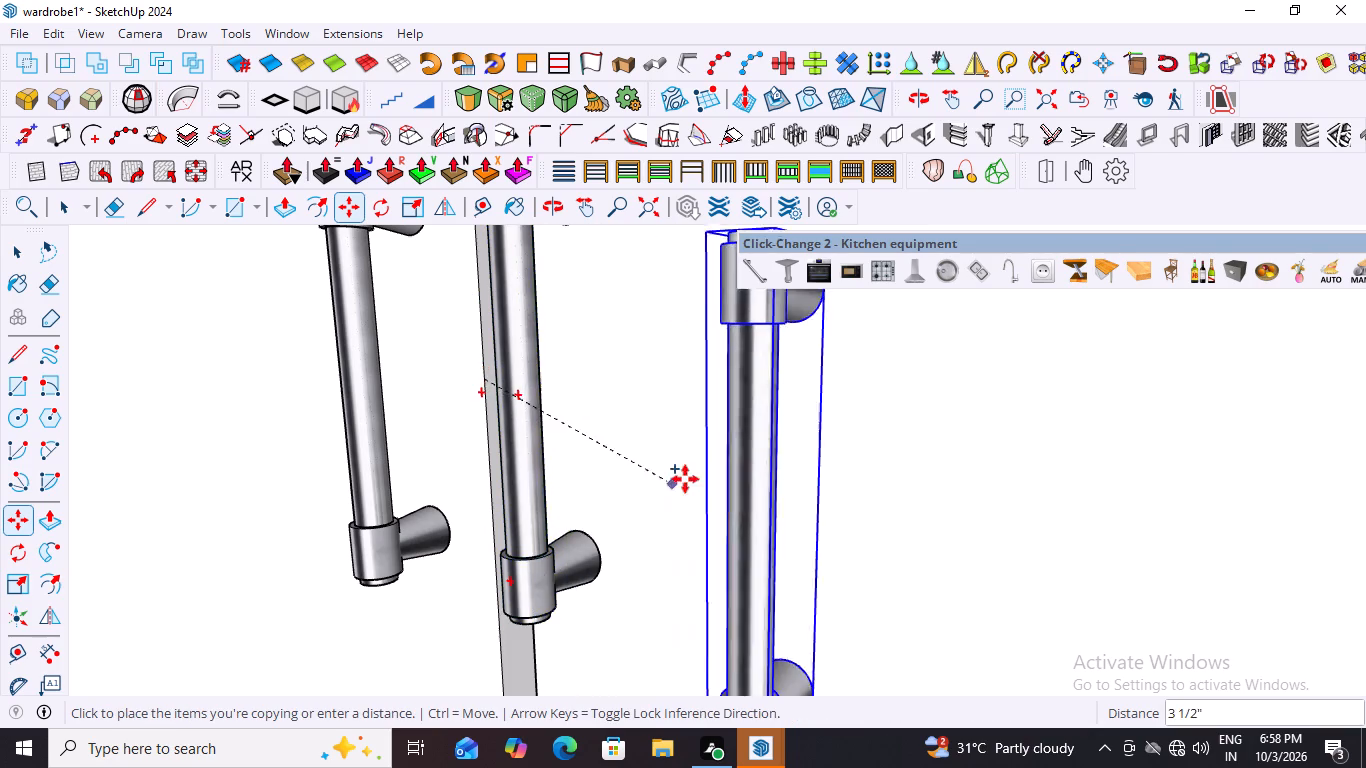
pyautogui.scroll(-20, 633, 422)
pyautogui.scroll(-6, 633, 422)
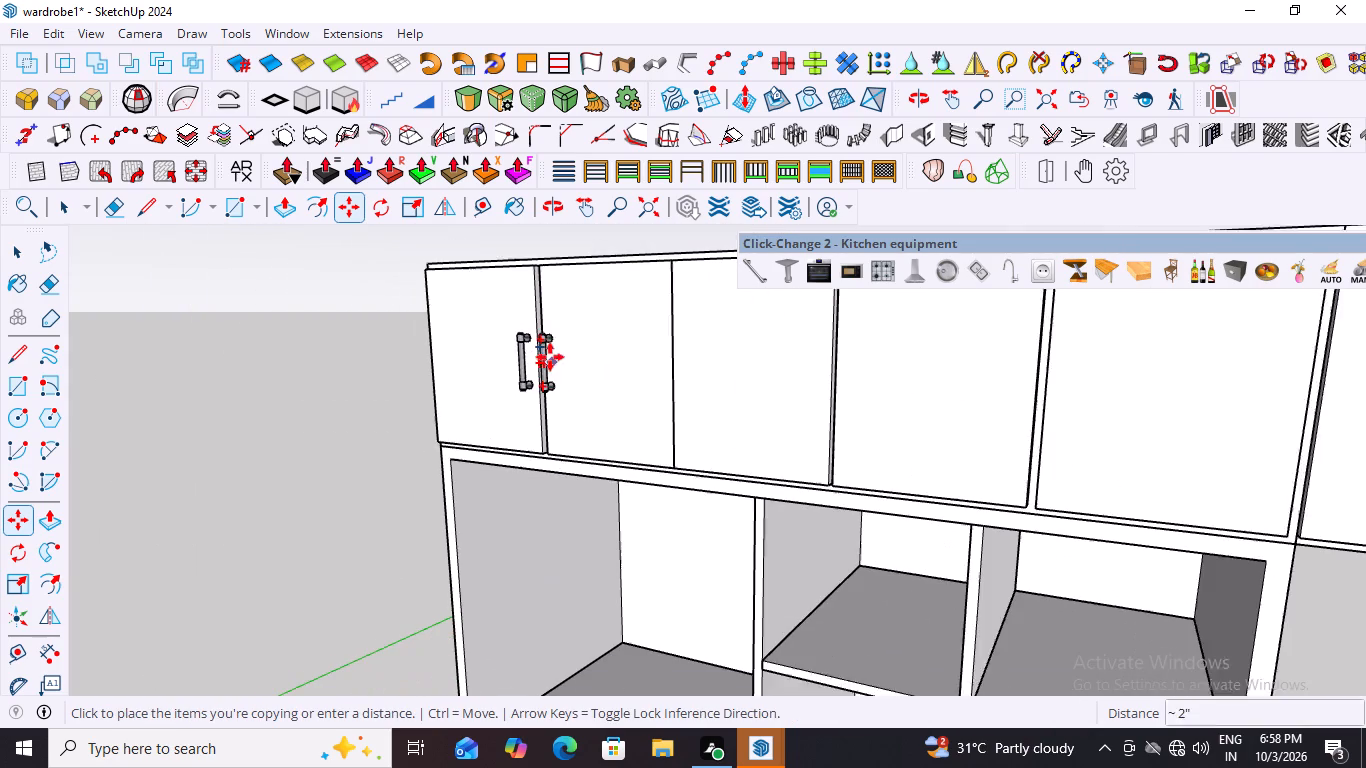
pyautogui.moveTo(793, 394); pyautogui.dragTo(861, 397, button='middle')
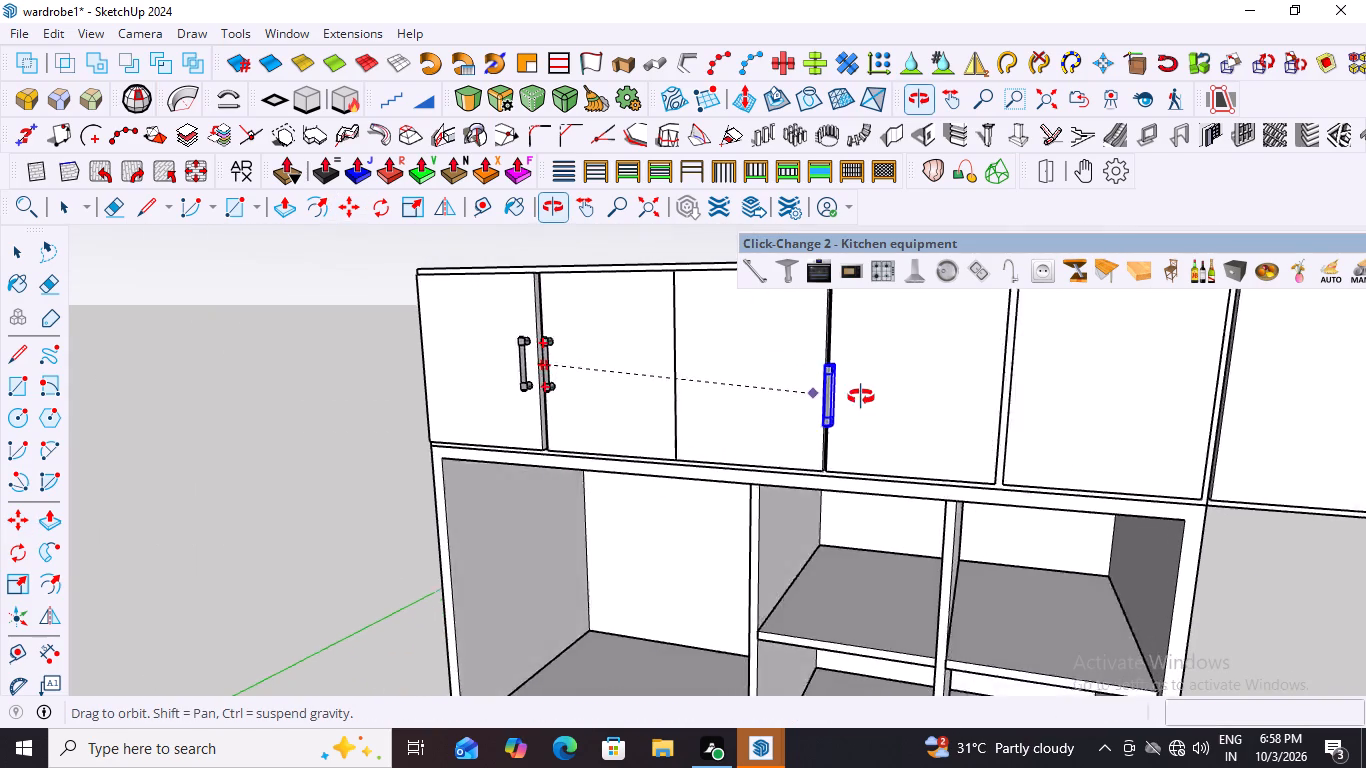
pyautogui.moveTo(861, 397); pyautogui.dragTo(916, 399, button='middle')
pyautogui.scroll(4, 845, 372)
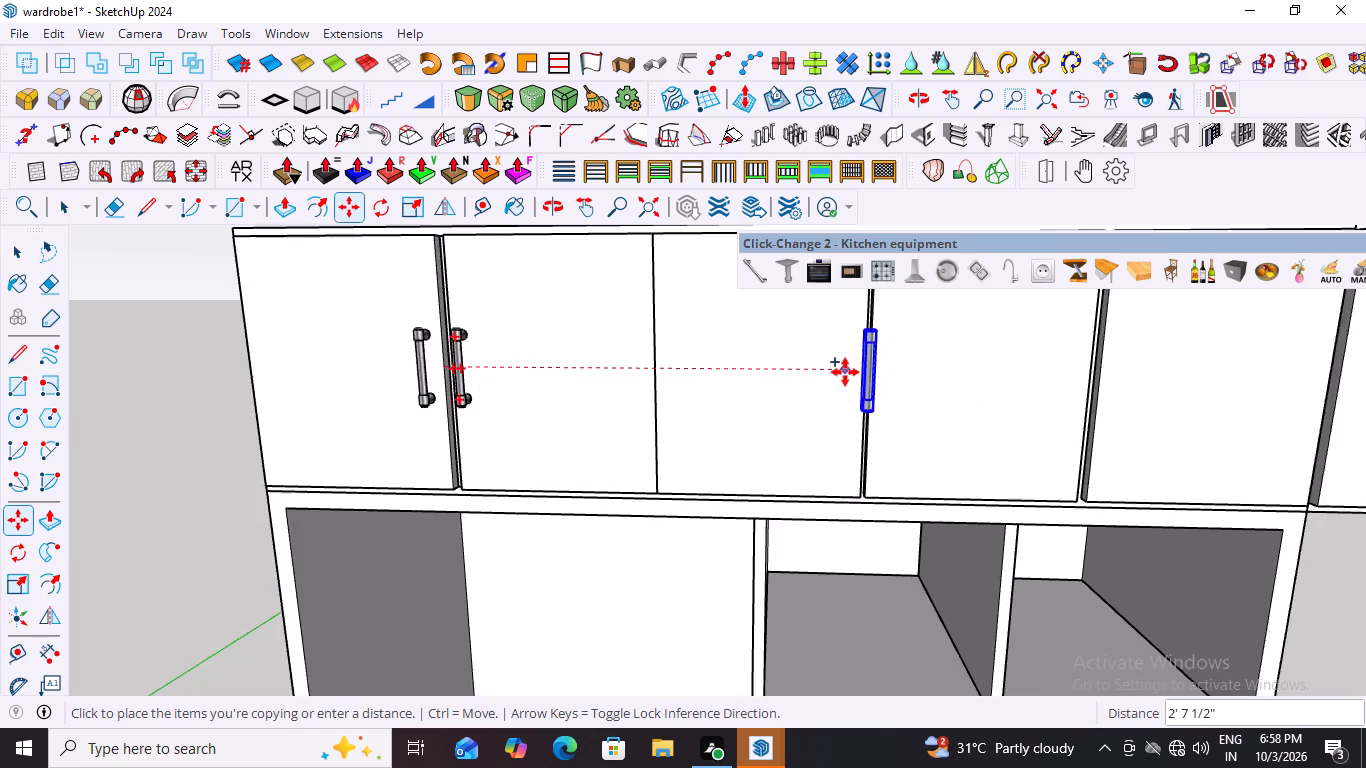
pyautogui.scroll(6, 845, 372)
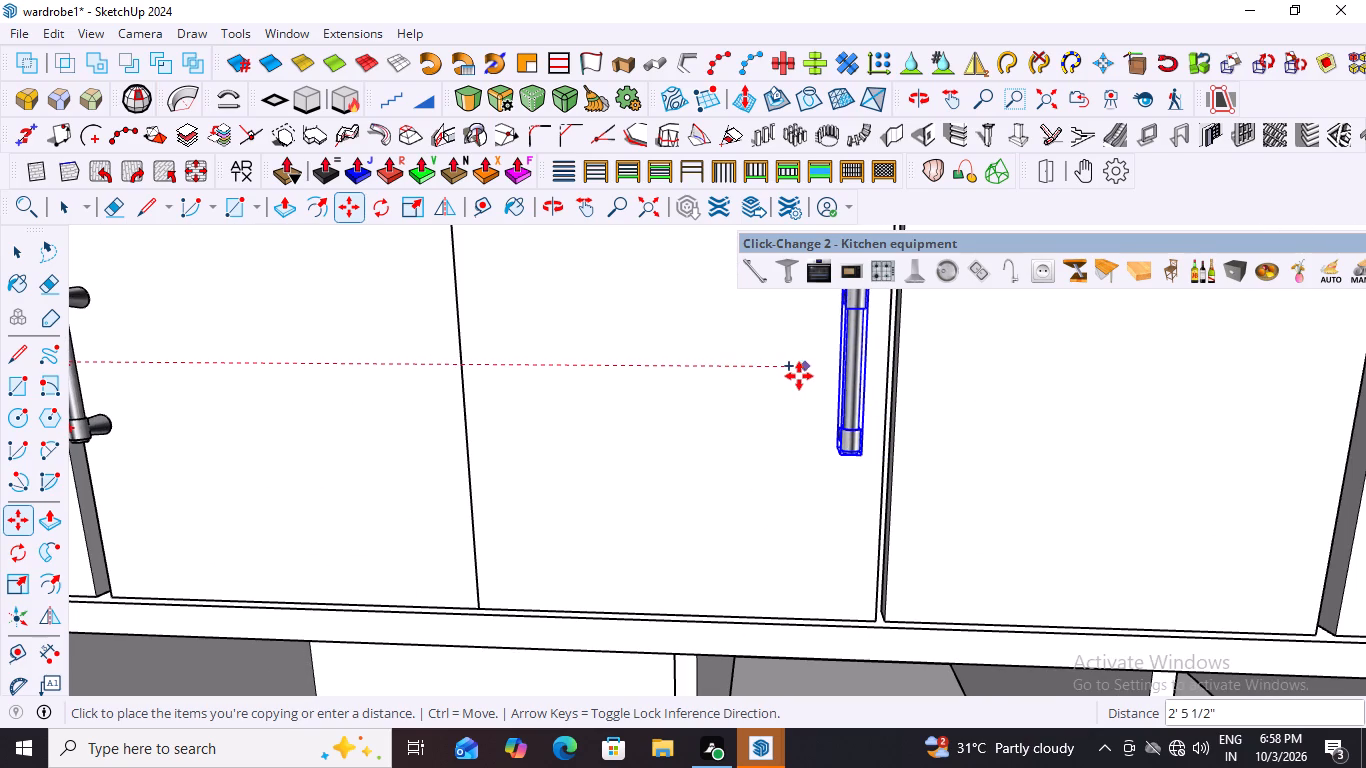
pyautogui.click(801, 376)
# Copy the third overhead door's vertical handle about 3 1/2" along the red axis onto the near edge of the fourth door.
pyautogui.scroll(-2, 679, 415)
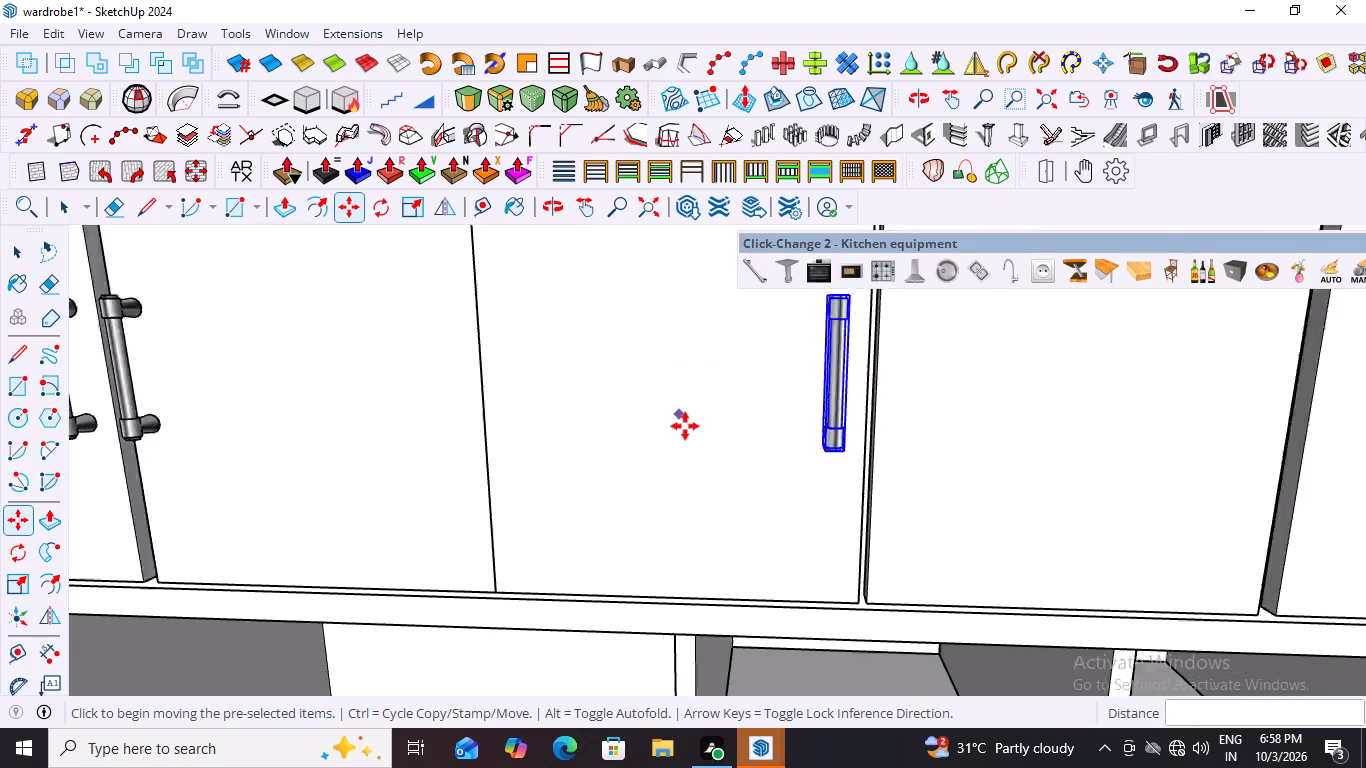
pyautogui.scroll(-9, 685, 426)
pyautogui.moveTo(831, 482); pyautogui.dragTo(800, 429, button='middle')
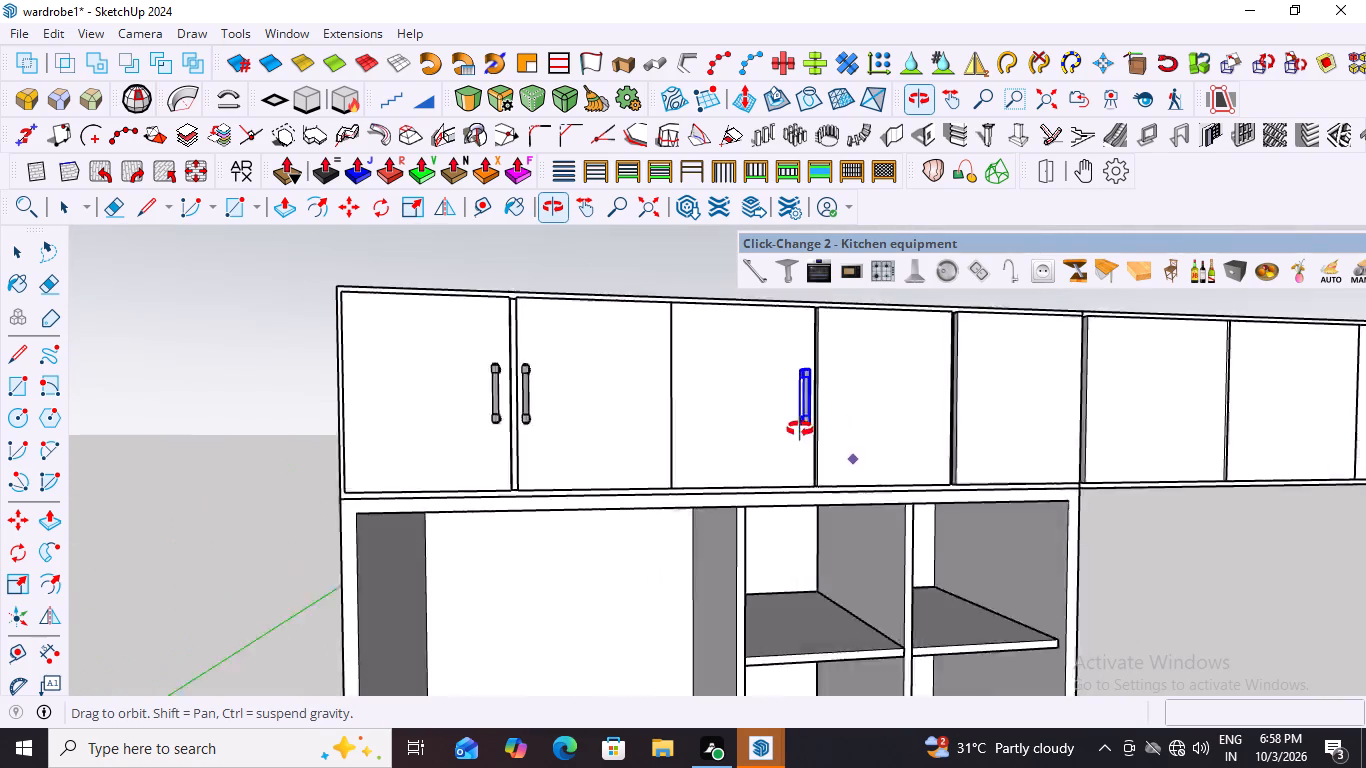
pyautogui.moveTo(800, 429); pyautogui.dragTo(813, 439, button='middle')
pyautogui.scroll(13, 783, 420)
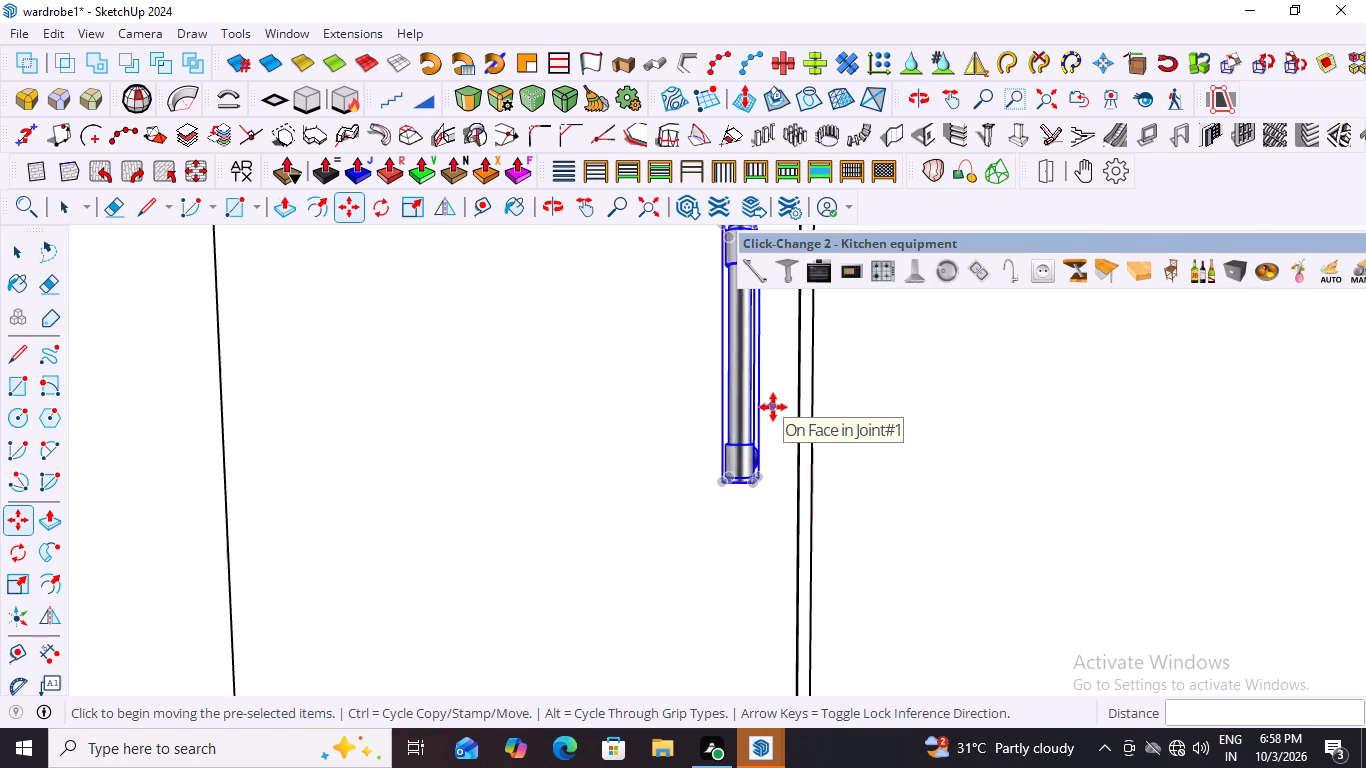
pyautogui.scroll(5, 773, 407)
pyautogui.scroll(-4, 750, 411)
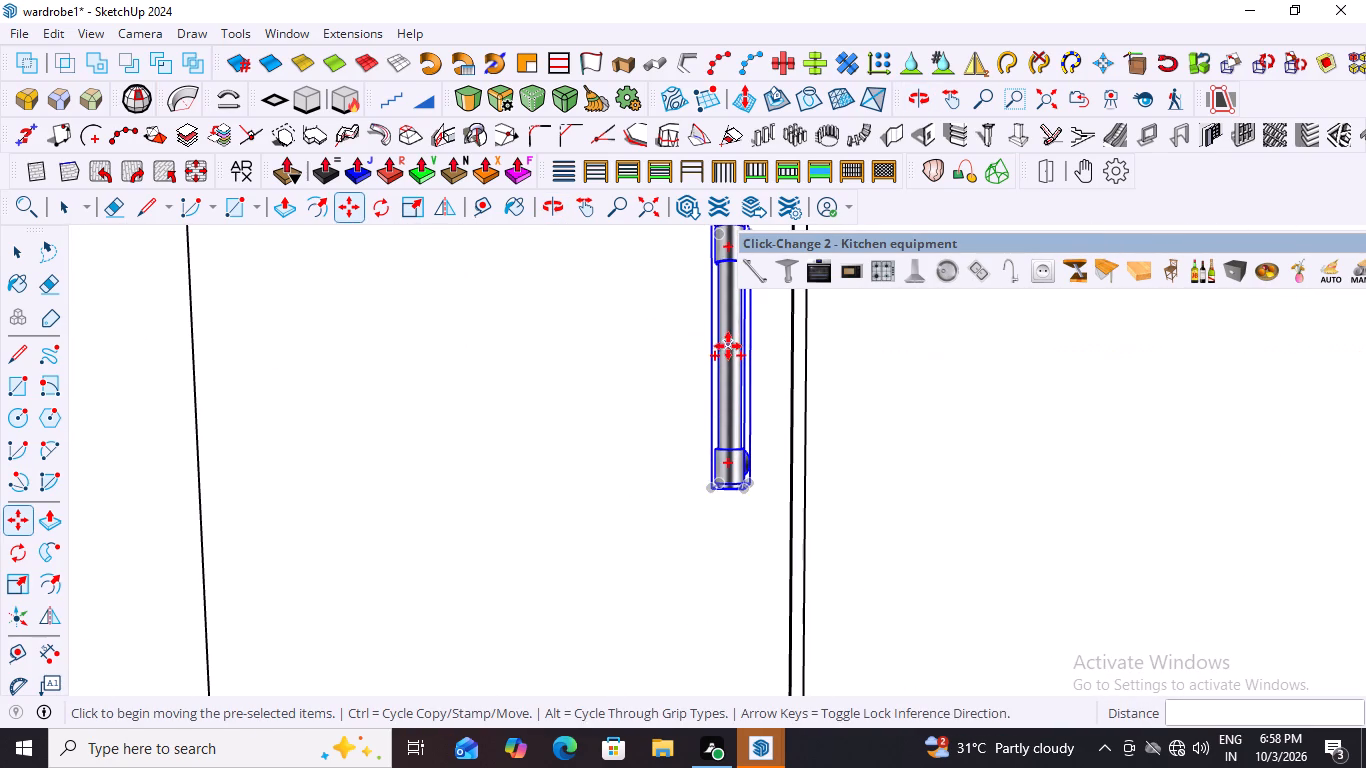
pyautogui.scroll(-9, 739, 406)
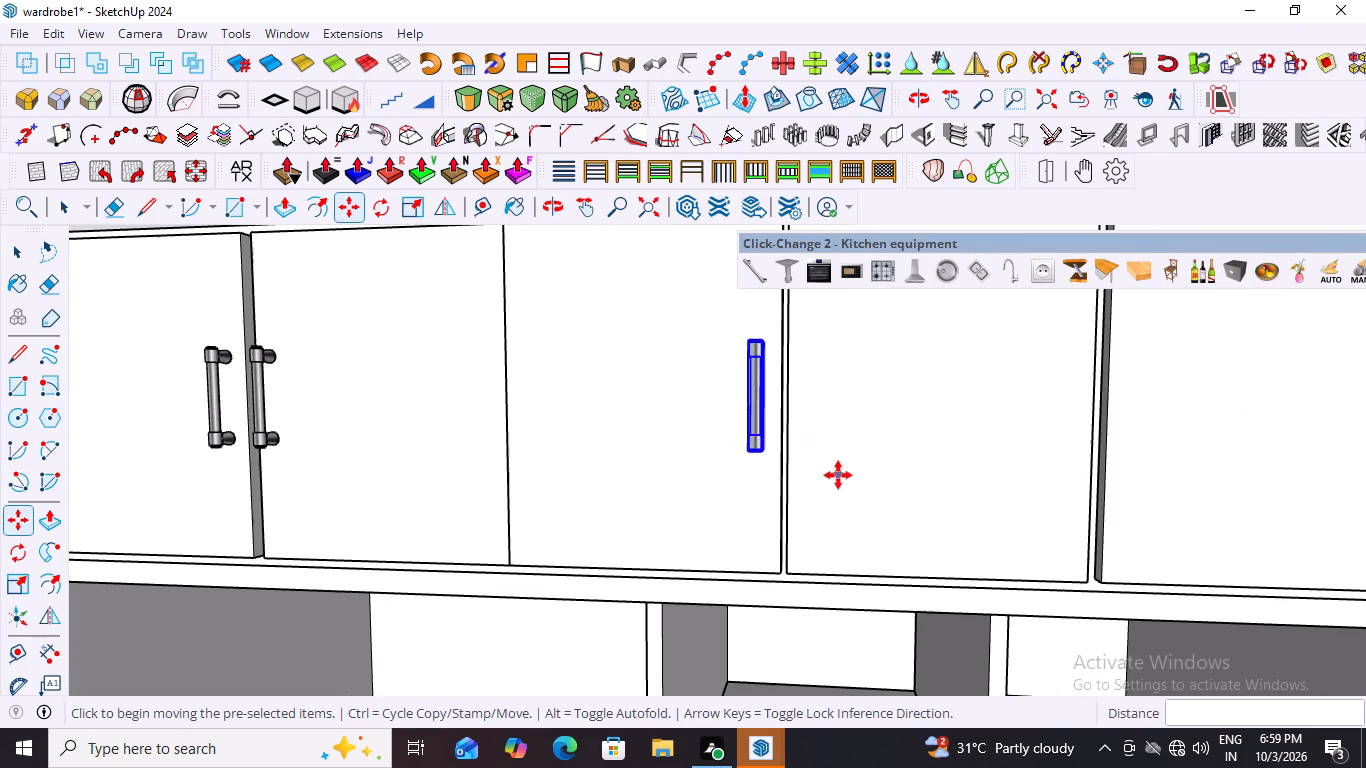
pyautogui.scroll(10, 756, 392)
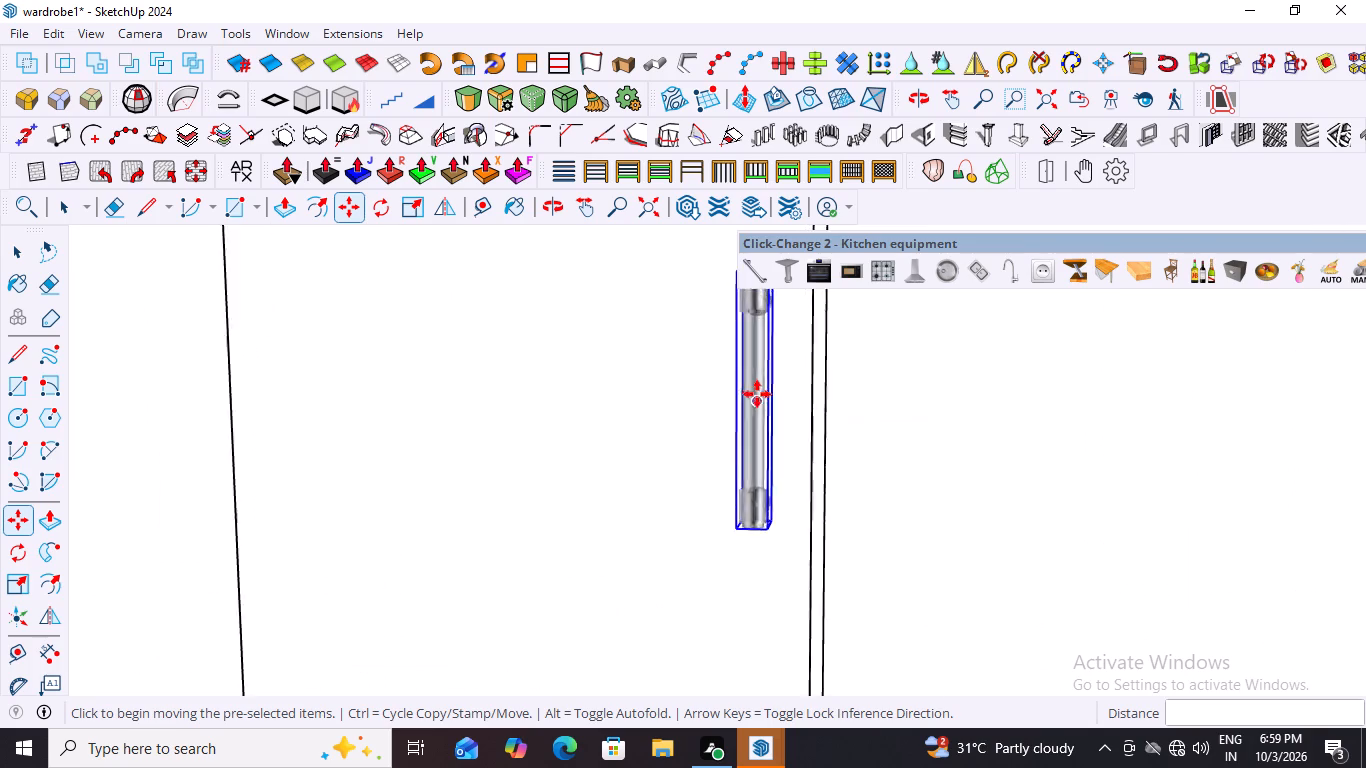
pyautogui.scroll(7, 757, 394)
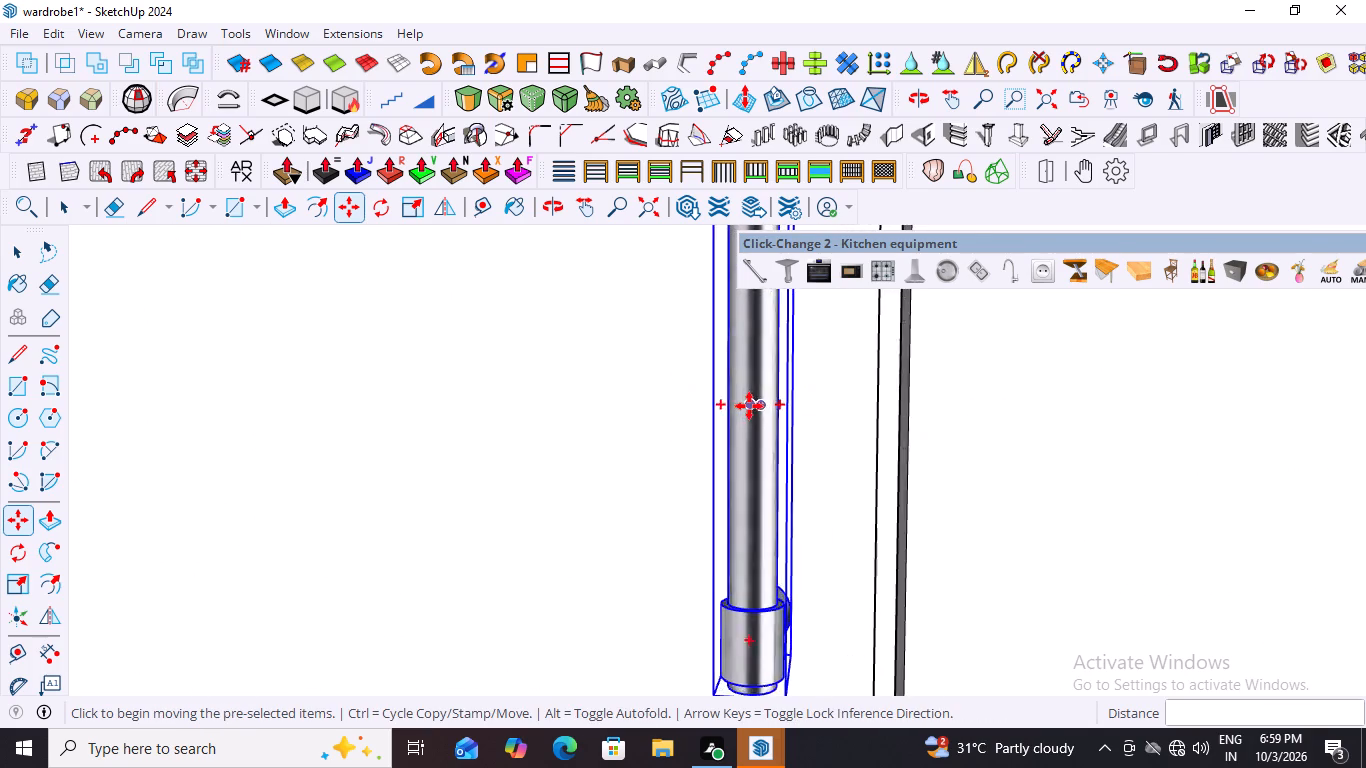
pyautogui.scroll(6, 749, 406)
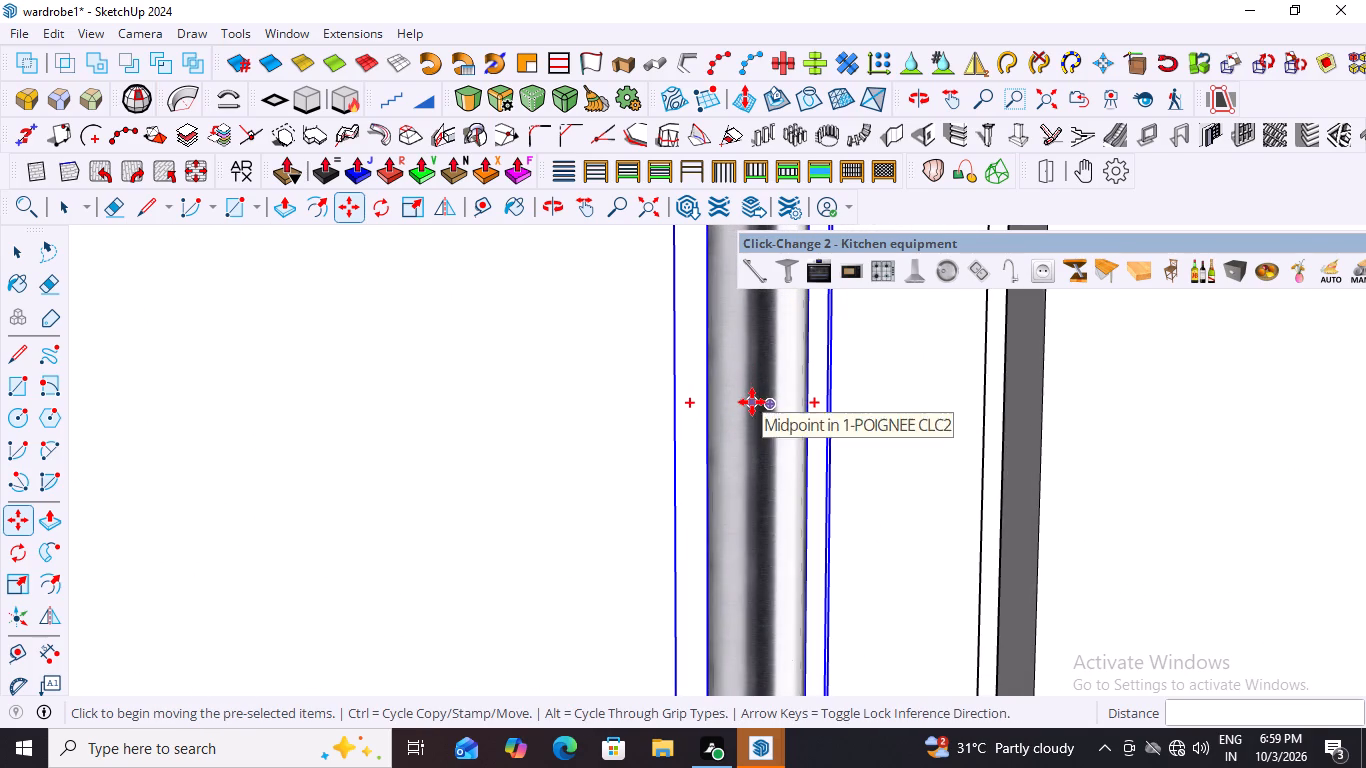
pyautogui.click(752, 402)
pyautogui.scroll(-8, 675, 439)
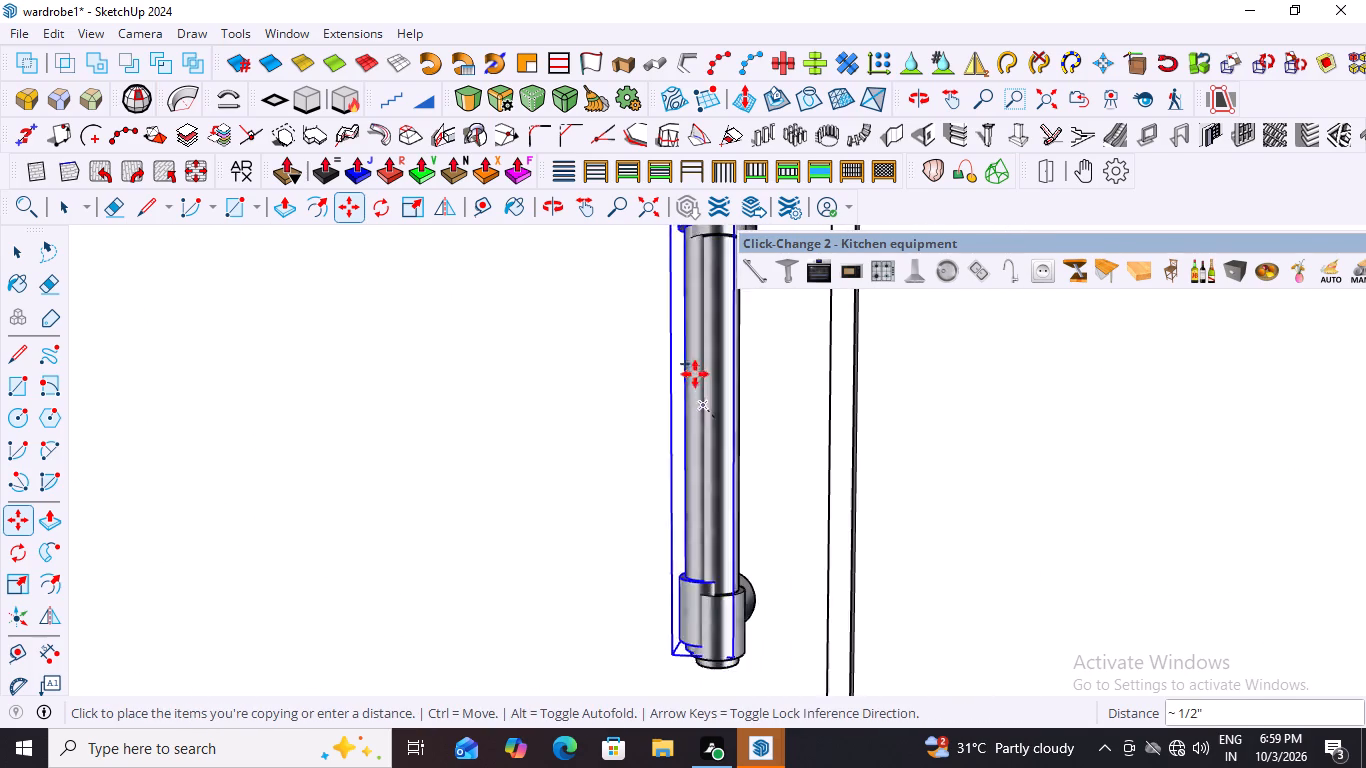
pyautogui.scroll(-19, 695, 374)
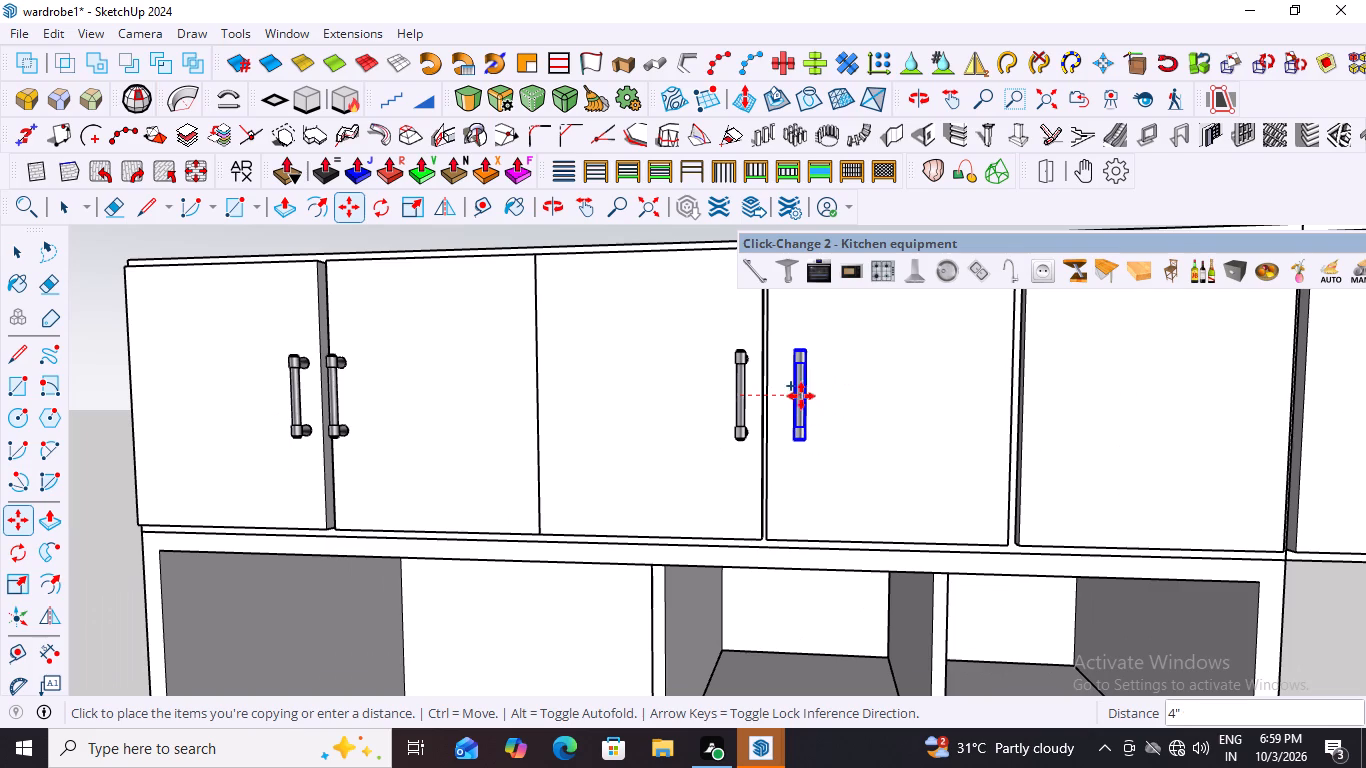
pyautogui.scroll(5, 785, 392)
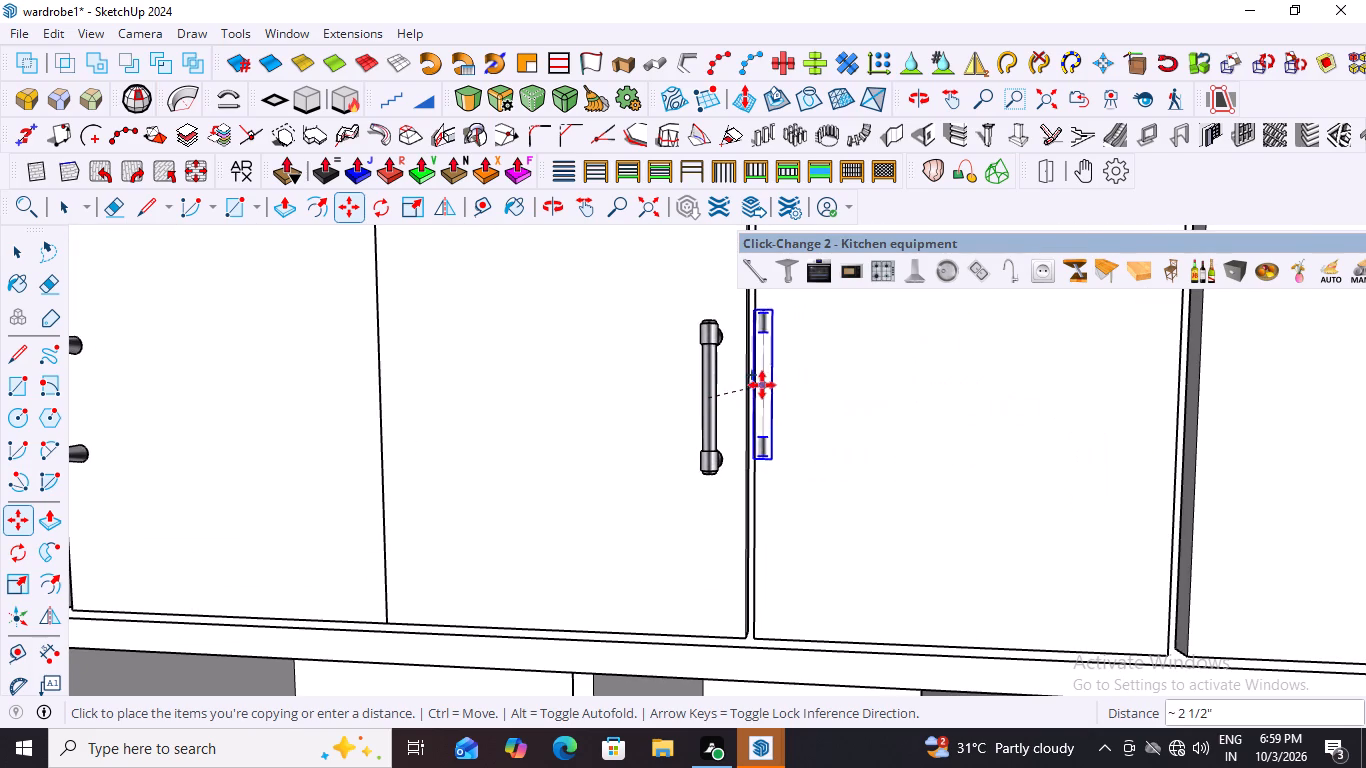
pyautogui.scroll(7, 783, 389)
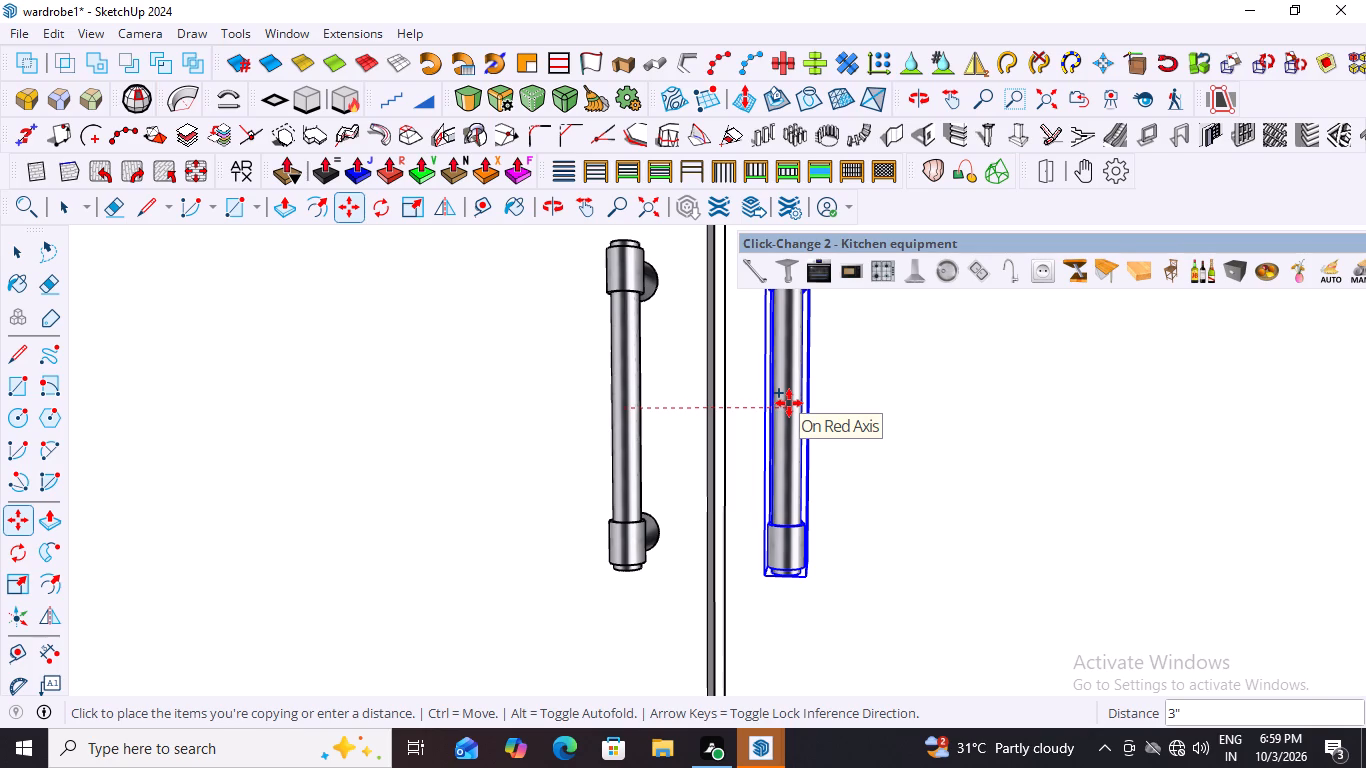
pyautogui.scroll(-8, 793, 403)
pyautogui.scroll(2, 793, 403)
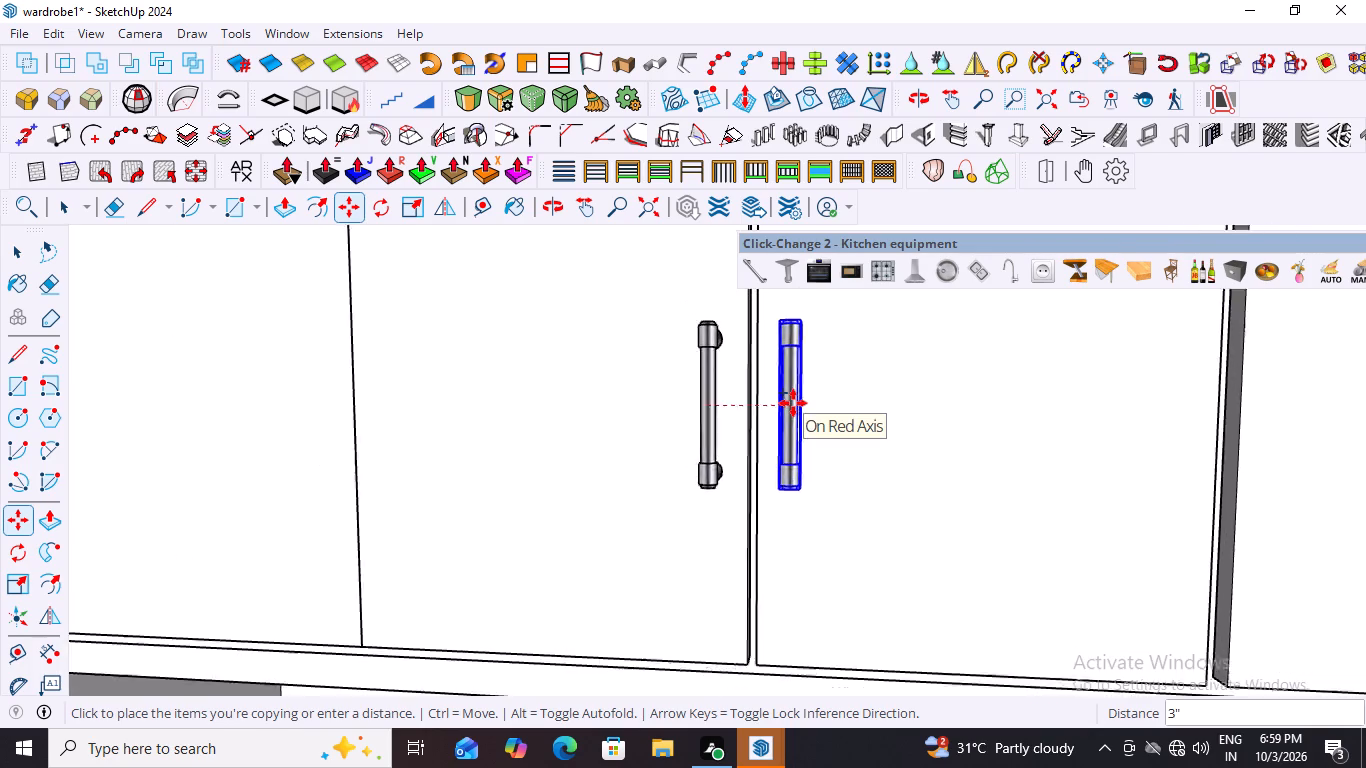
pyautogui.scroll(7, 793, 403)
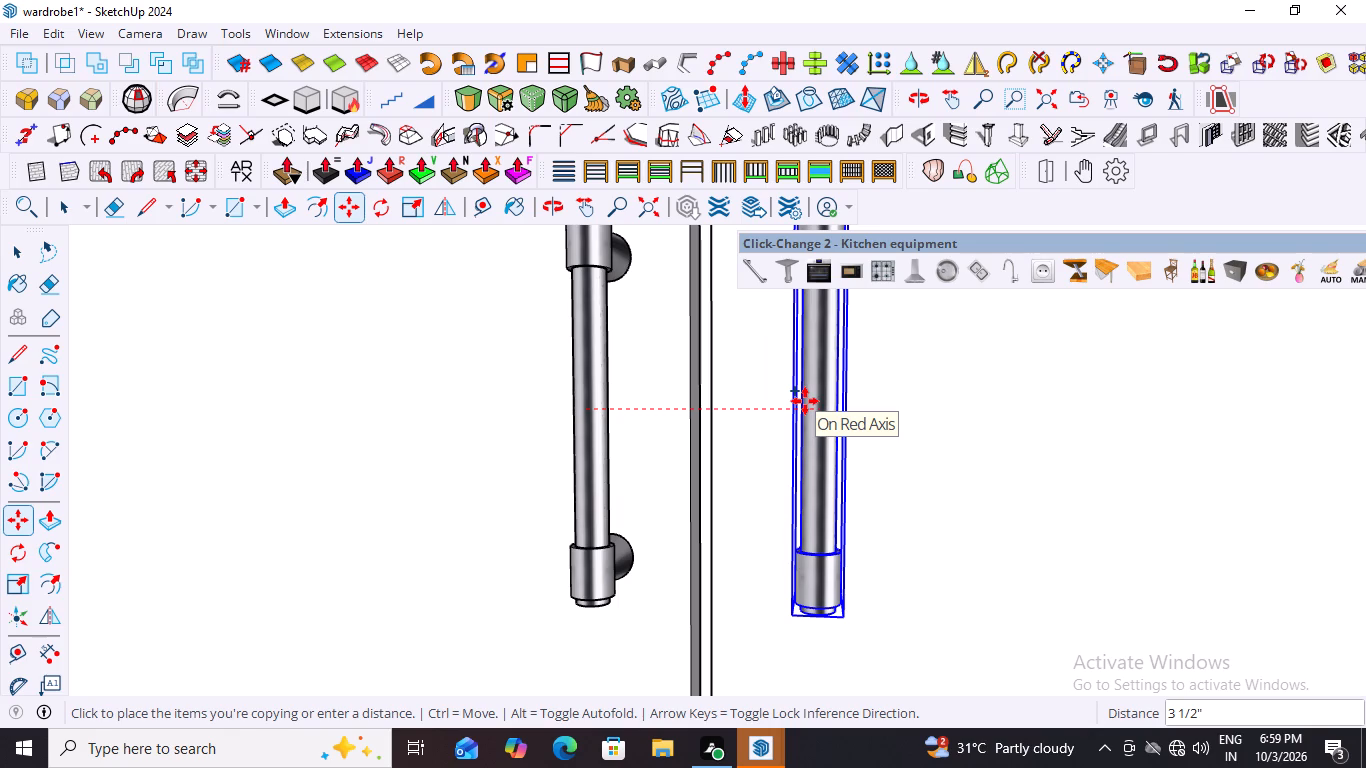
pyautogui.click(805, 401)
pyautogui.scroll(-6, 757, 420)
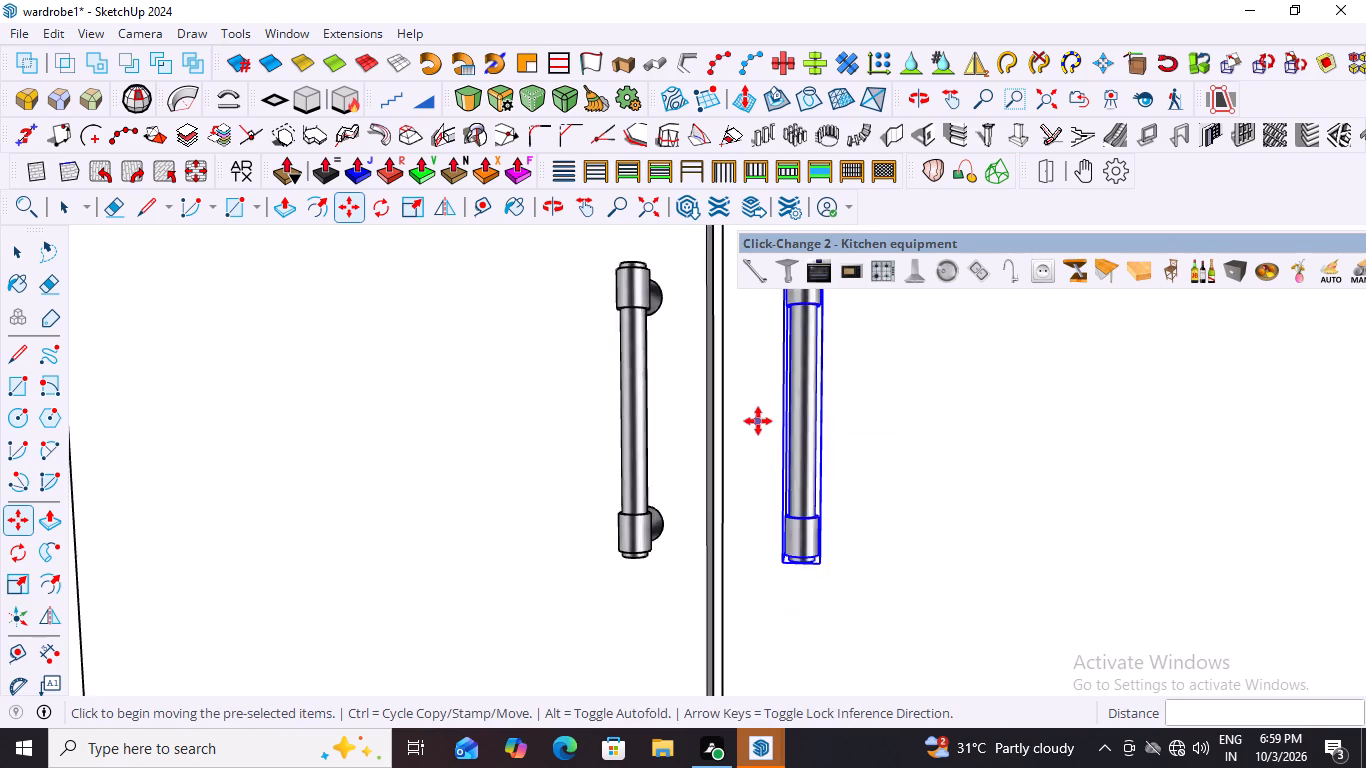
pyautogui.scroll(-4, 758, 421)
pyautogui.scroll(-20, 797, 426)
pyautogui.scroll(-1, 797, 426)
pyautogui.press('space')
pyautogui.click(505, 457)
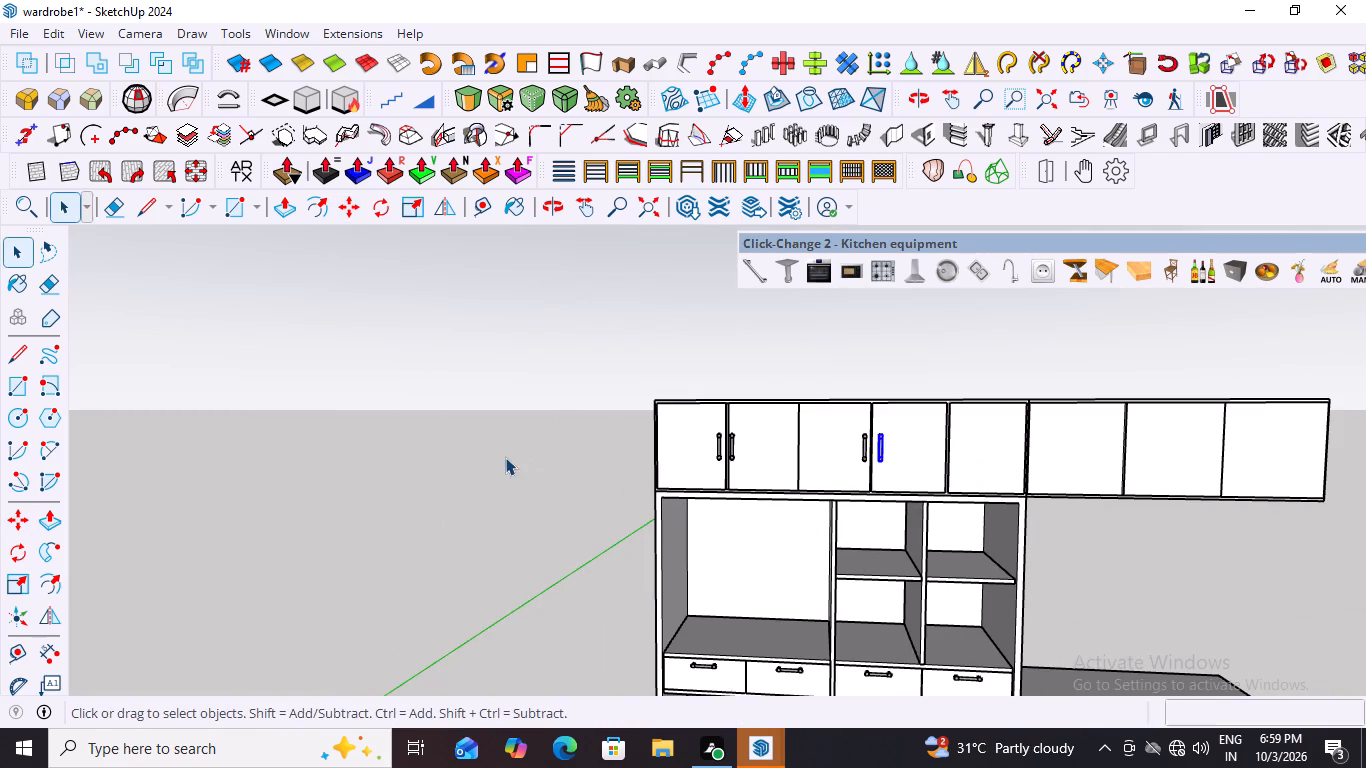
# Compare the spacing of the two vertical handle pairs on the first four overhead doors, from afar and up close.
pyautogui.moveTo(994, 477); pyautogui.dragTo(1031, 477, button='middle')
pyautogui.scroll(-2, 1032, 477)
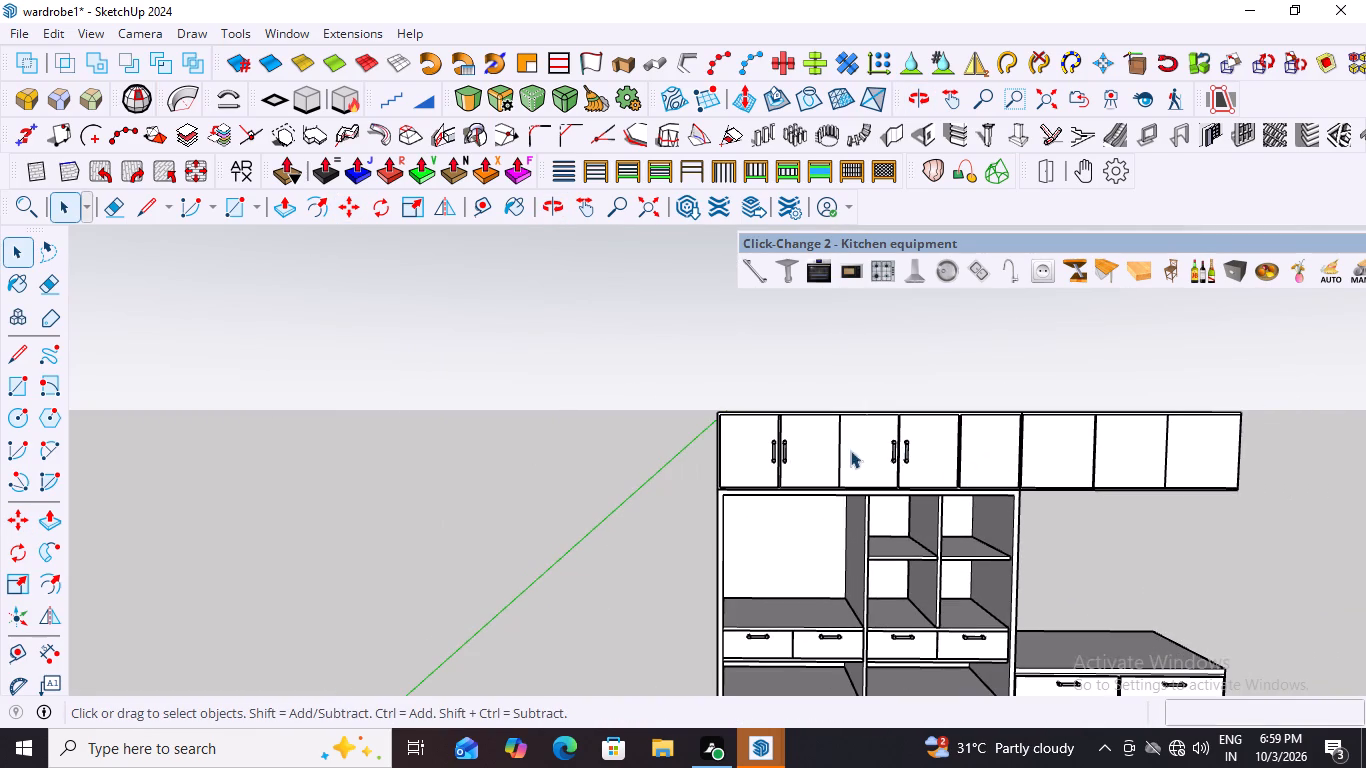
pyautogui.scroll(19, 727, 463)
pyautogui.scroll(-7, 773, 456)
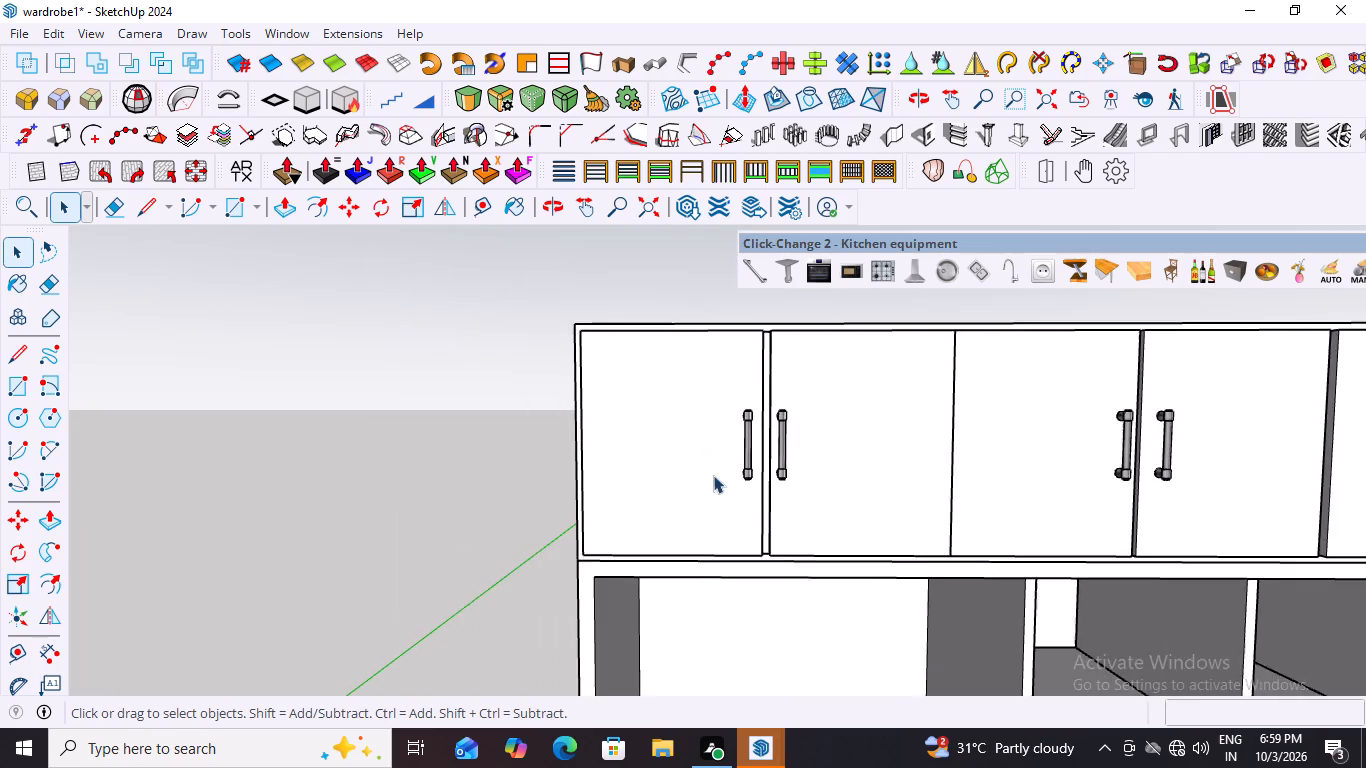
pyautogui.scroll(-5, 713, 475)
pyautogui.scroll(6, 1041, 420)
pyautogui.scroll(-7, 914, 451)
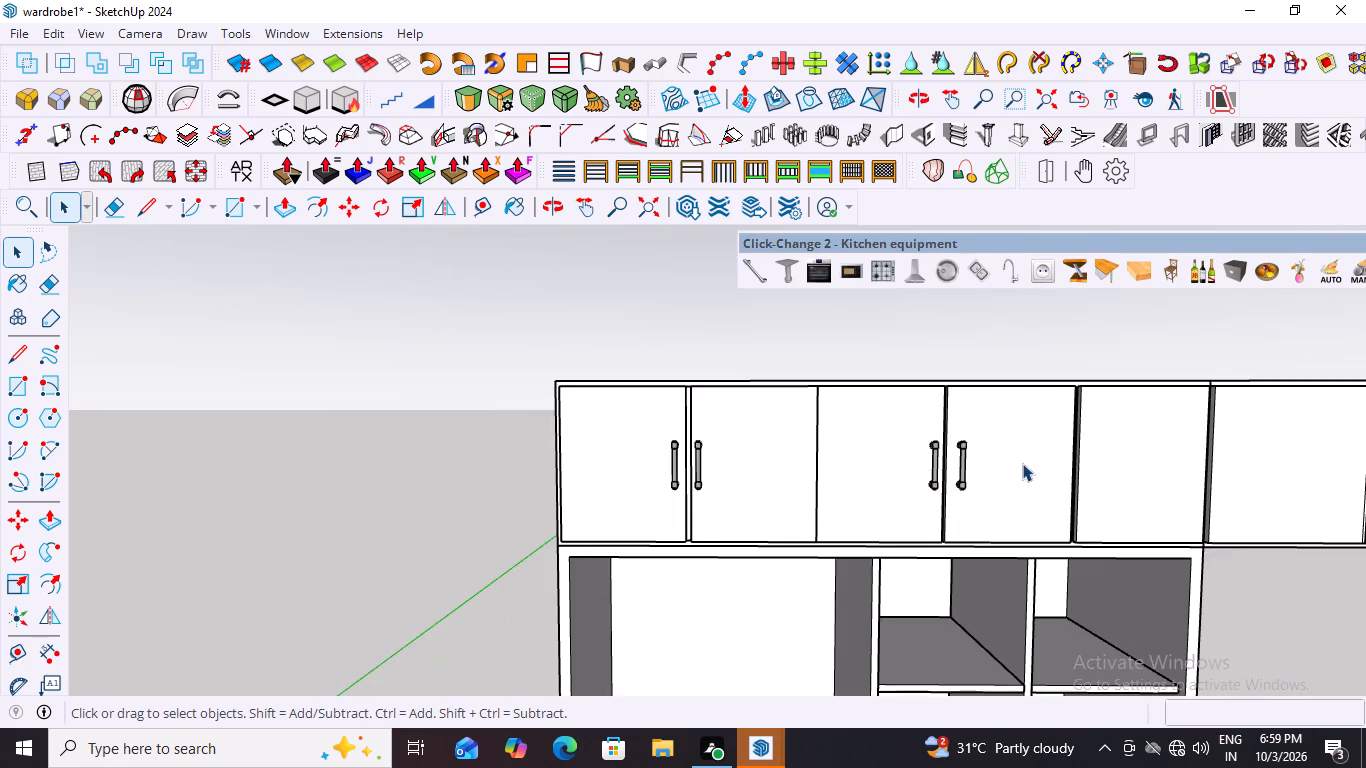
pyautogui.moveTo(1022, 463); pyautogui.dragTo(929, 471, button='middle')
pyautogui.scroll(5, 931, 480)
pyautogui.scroll(-1, 932, 479)
pyautogui.scroll(10, 918, 494)
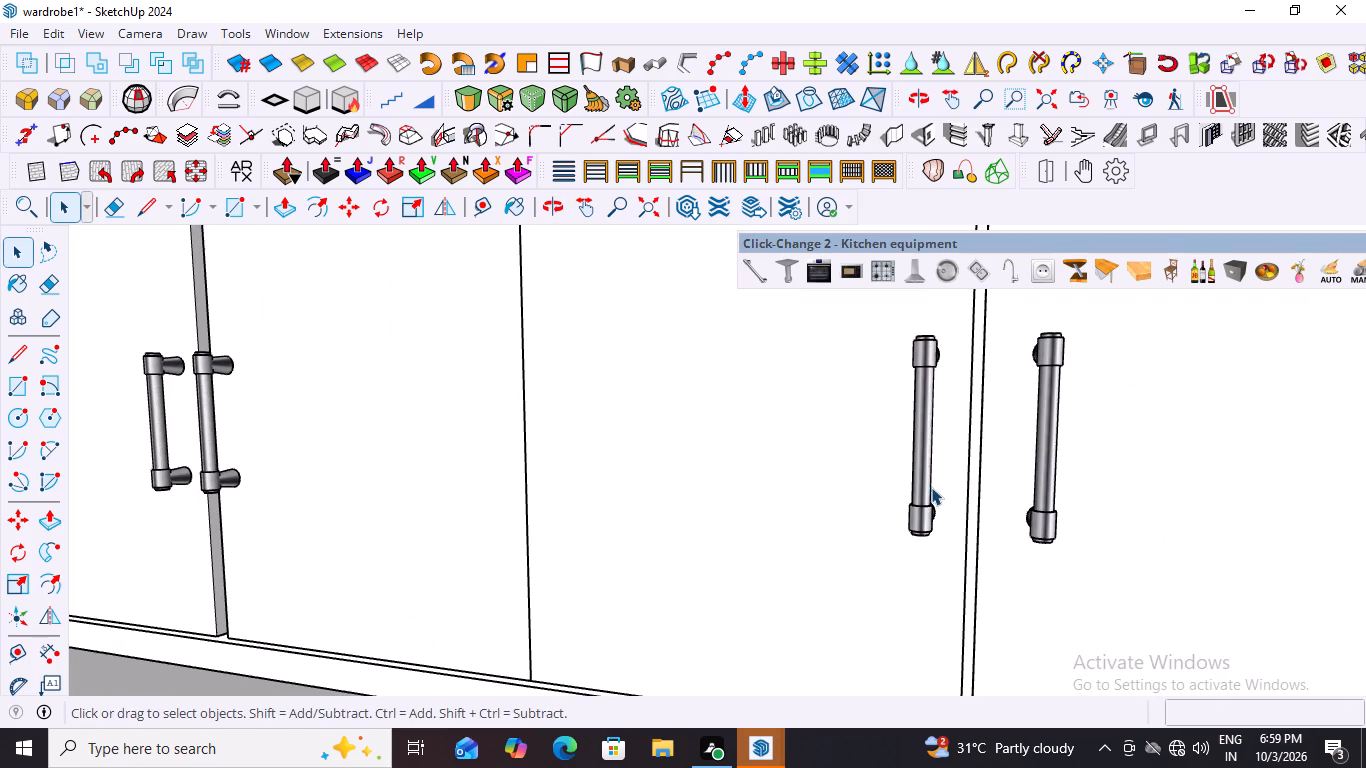
# Move the fourth overhead door's vertical handle about 1/2" along the red axis toward the joint with the third door.
pyautogui.click(1044, 447)
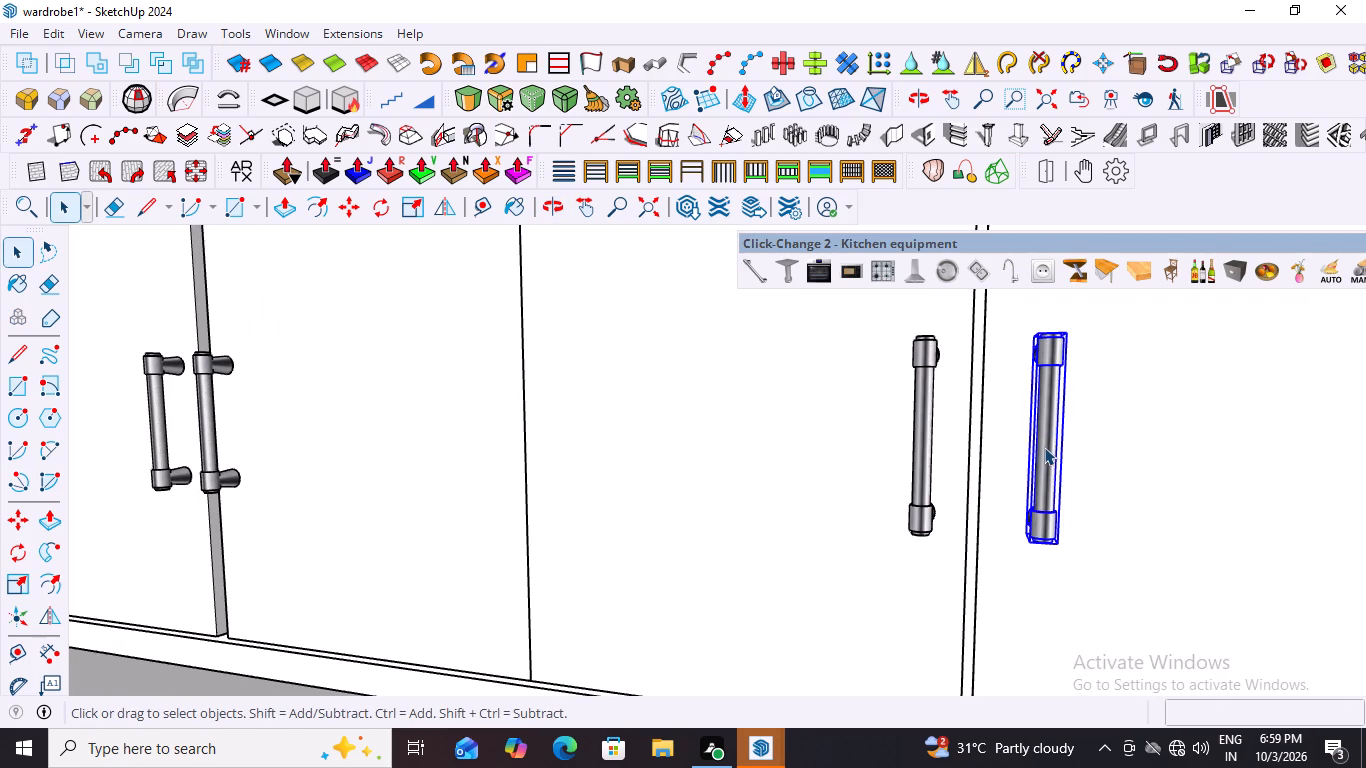
pyautogui.press('m')
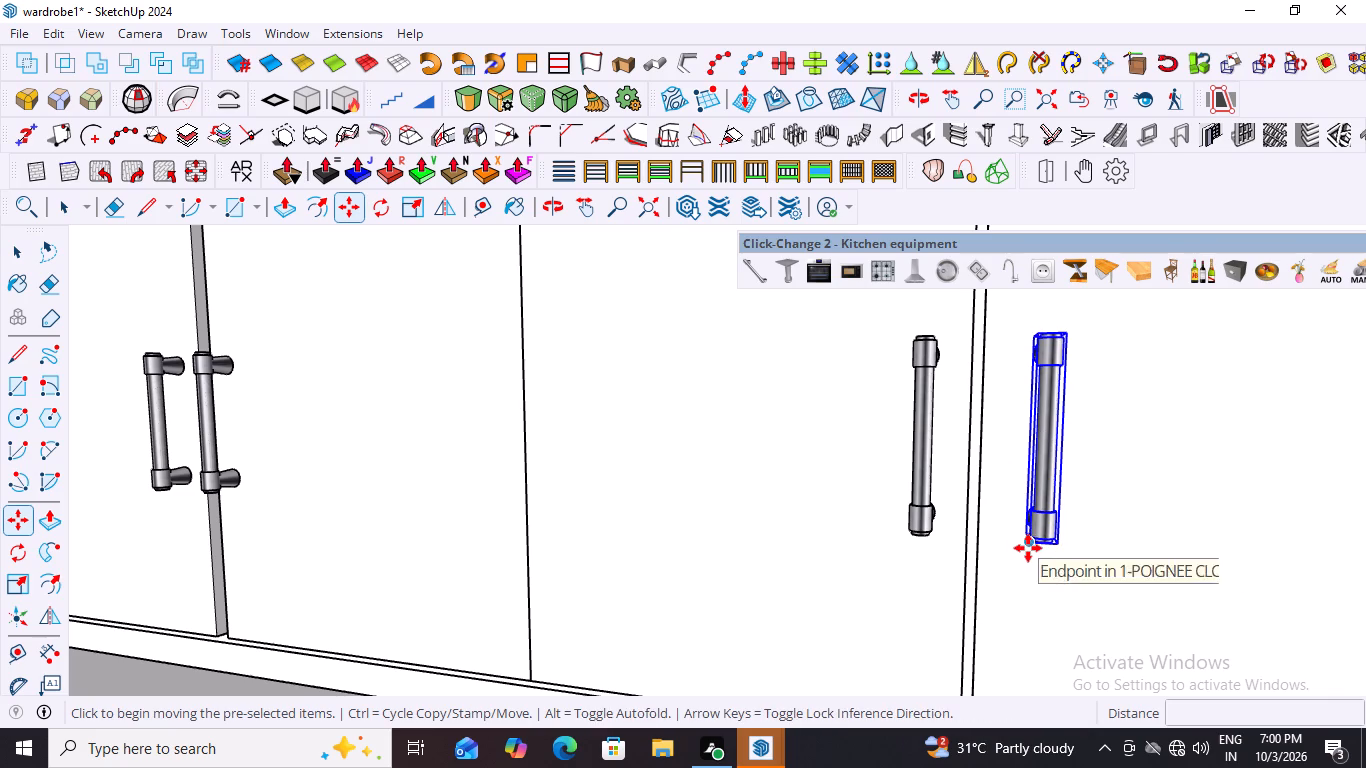
pyautogui.click(1028, 548)
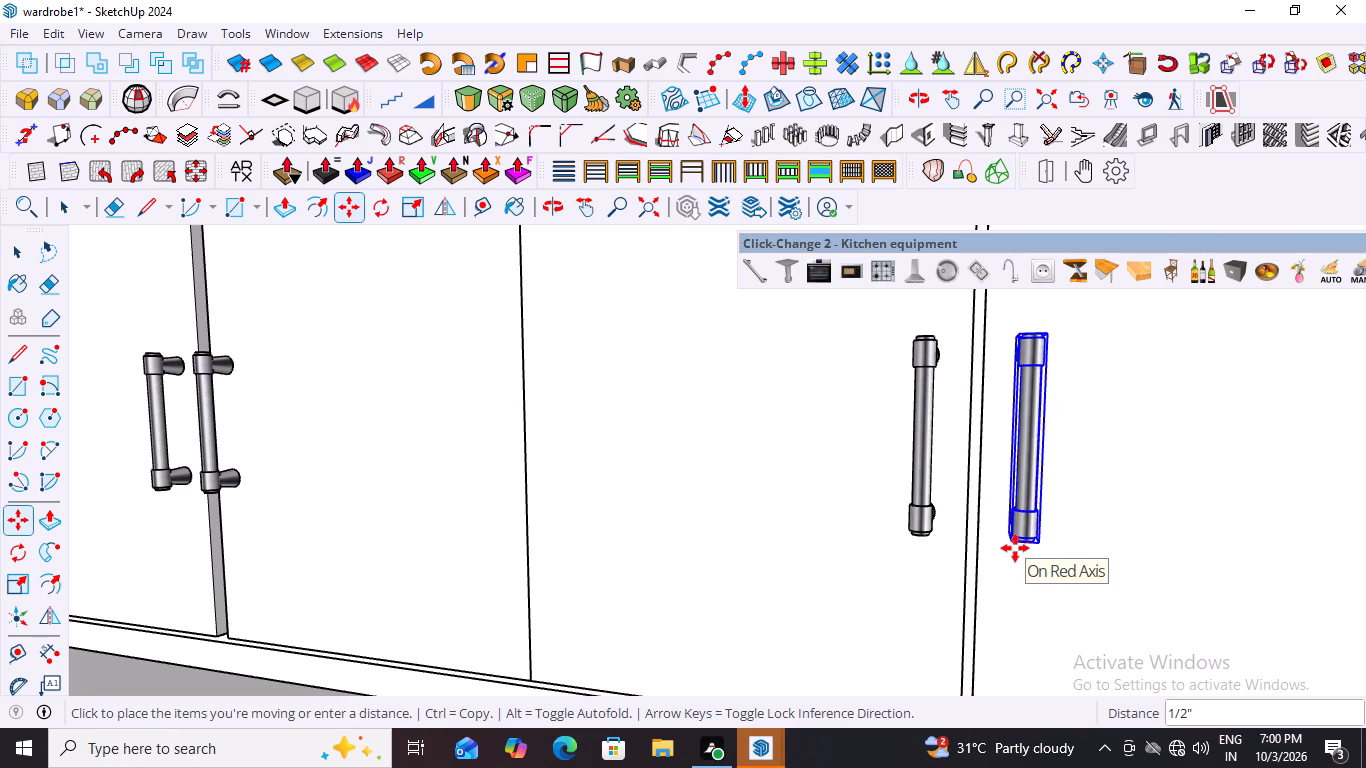
pyautogui.click(1015, 548)
pyautogui.scroll(-15, 784, 475)
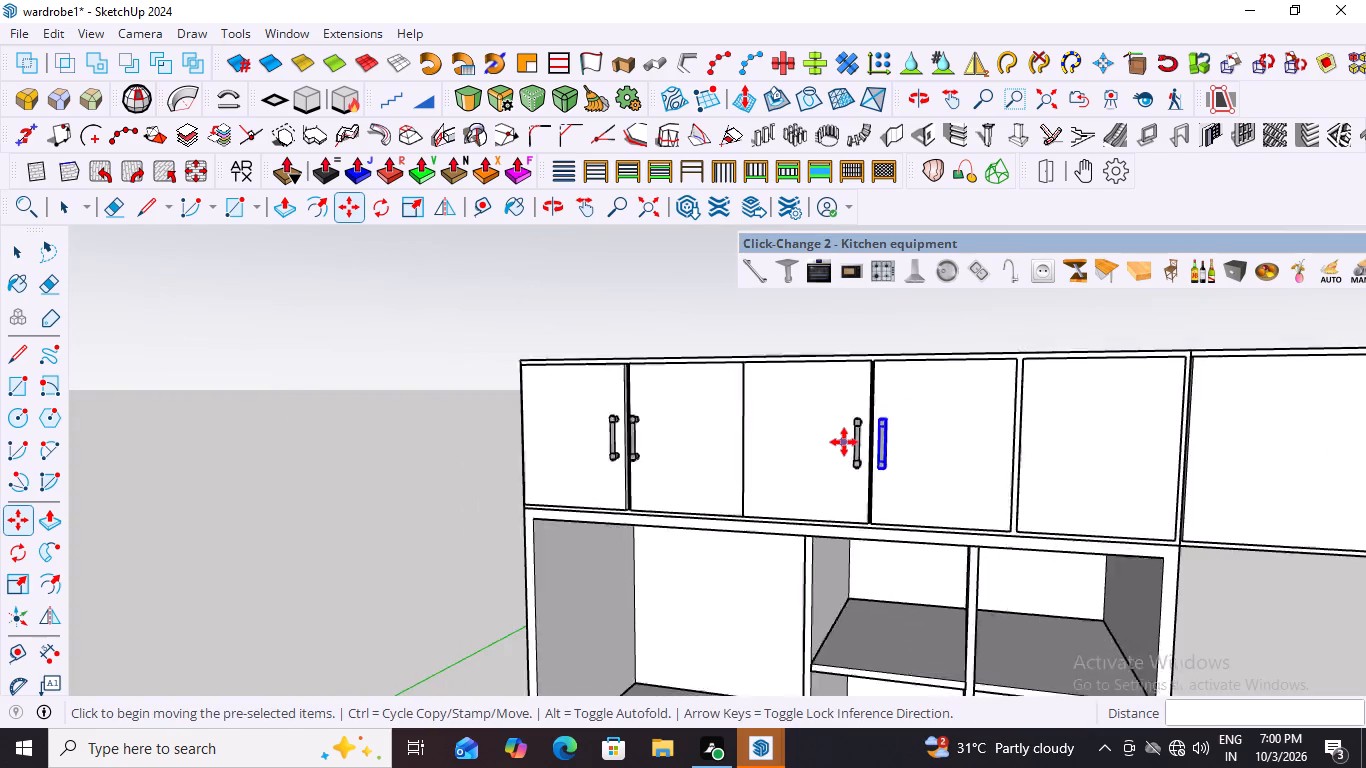
pyautogui.scroll(-6, 844, 442)
pyautogui.press('space')
pyautogui.click(829, 348)
pyautogui.moveTo(791, 497); pyautogui.dragTo(1018, 524, button='middle')
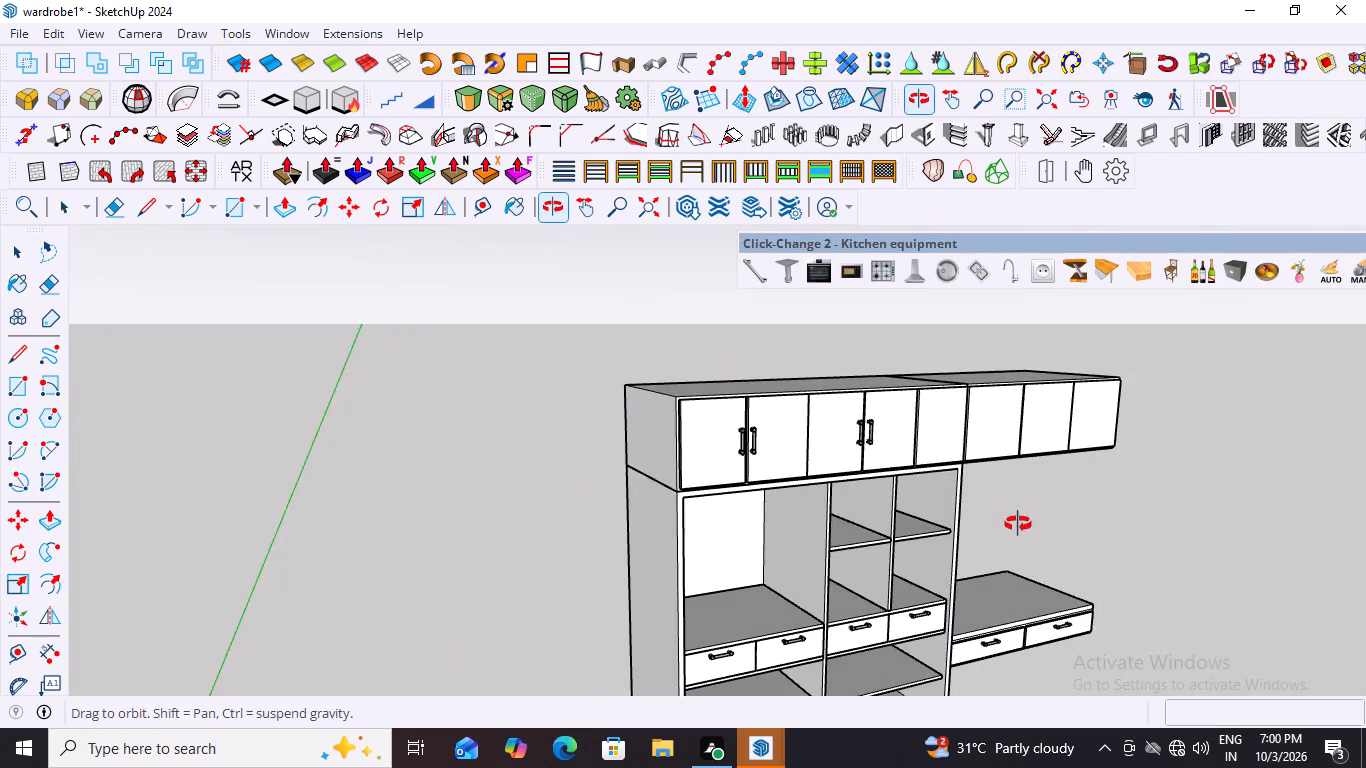
pyautogui.moveTo(1018, 524); pyautogui.dragTo(827, 506, button='middle')
pyautogui.scroll(-8, 830, 506)
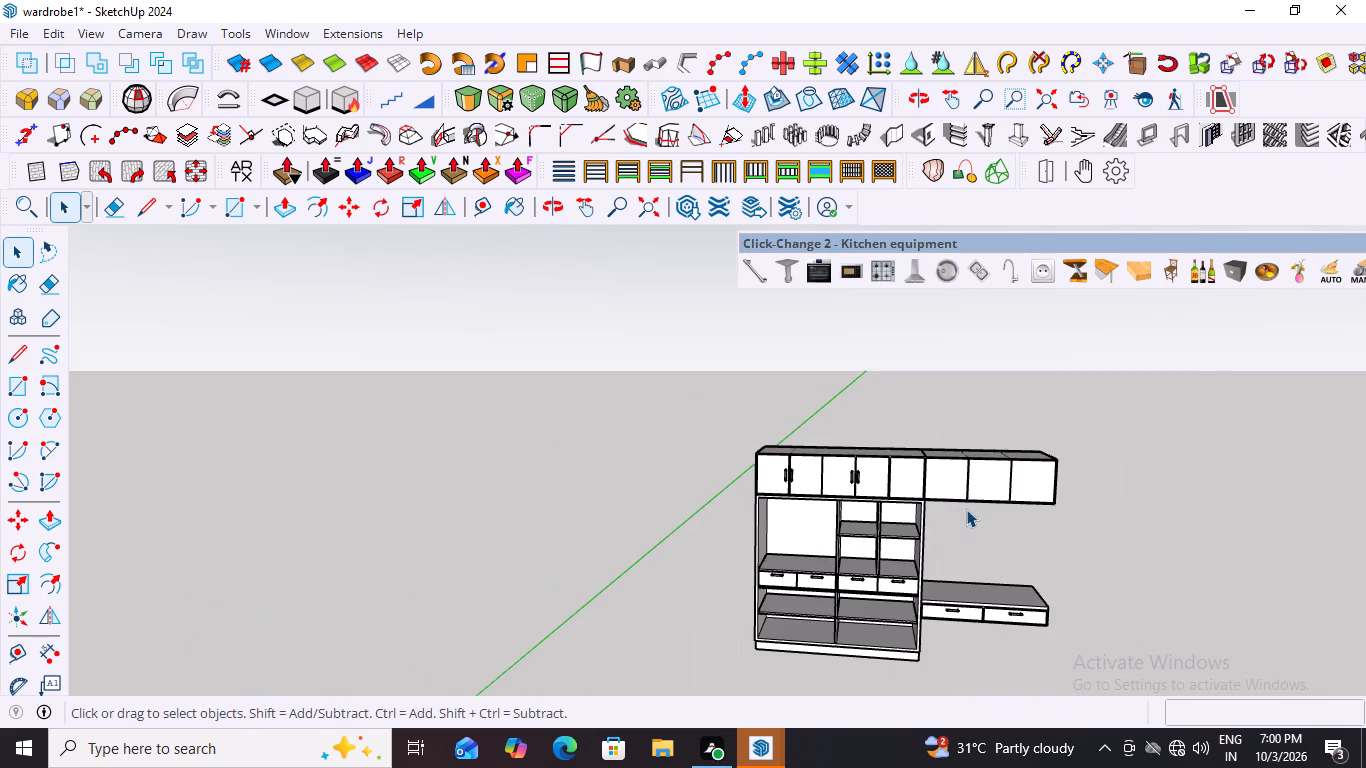
# Examine the joint between the fifth and sixth overhead doors from the front and from below.
pyautogui.scroll(6, 941, 549)
pyautogui.moveTo(917, 501); pyautogui.dragTo(990, 471, button='middle')
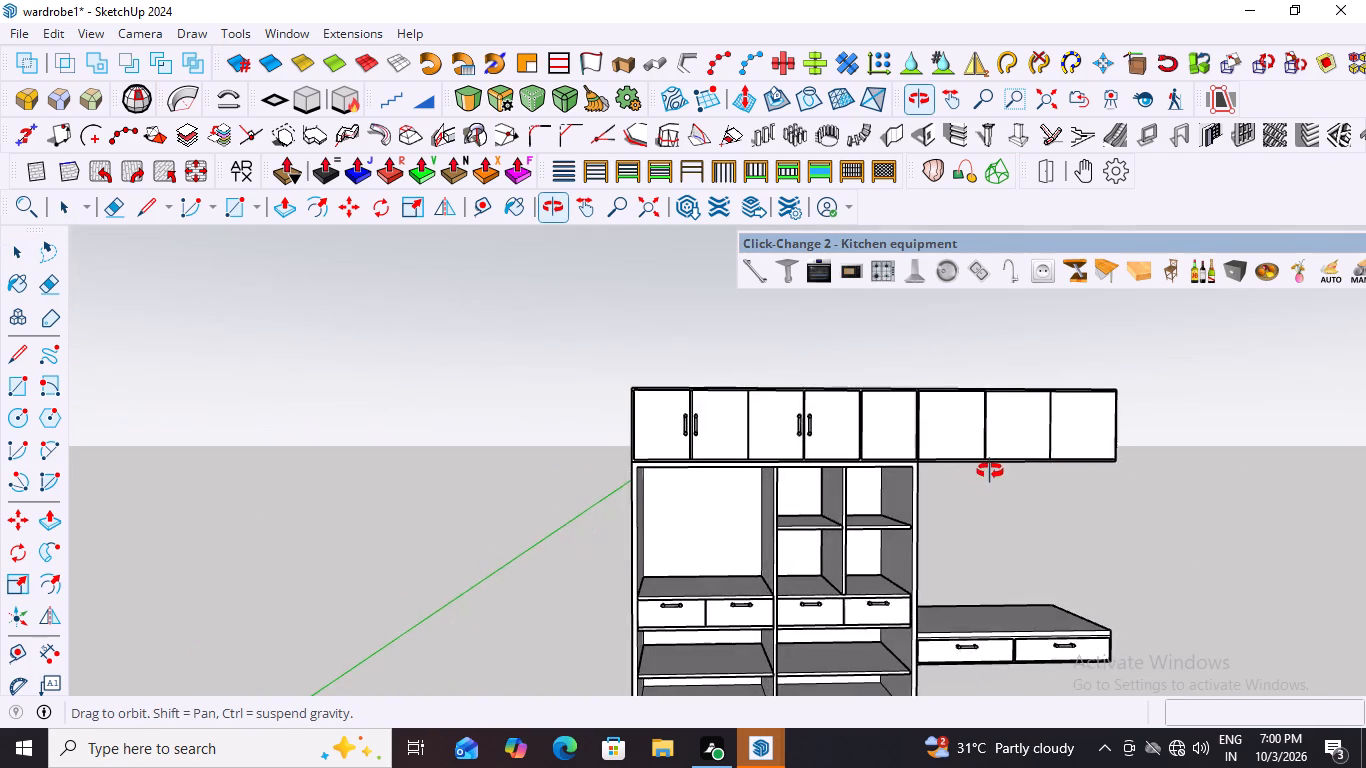
pyautogui.moveTo(990, 471); pyautogui.dragTo(958, 524, button='middle')
pyautogui.scroll(11, 929, 461)
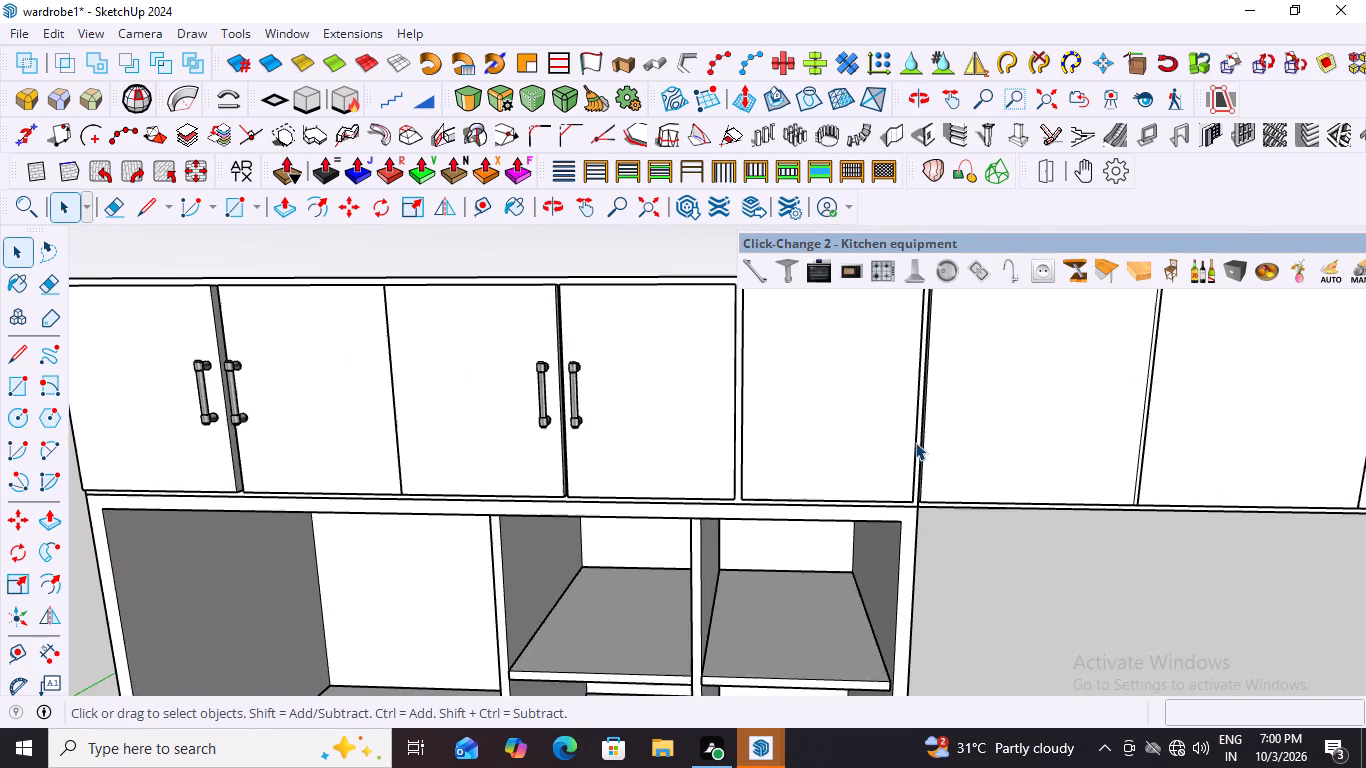
pyautogui.scroll(3, 915, 442)
pyautogui.scroll(-6, 925, 511)
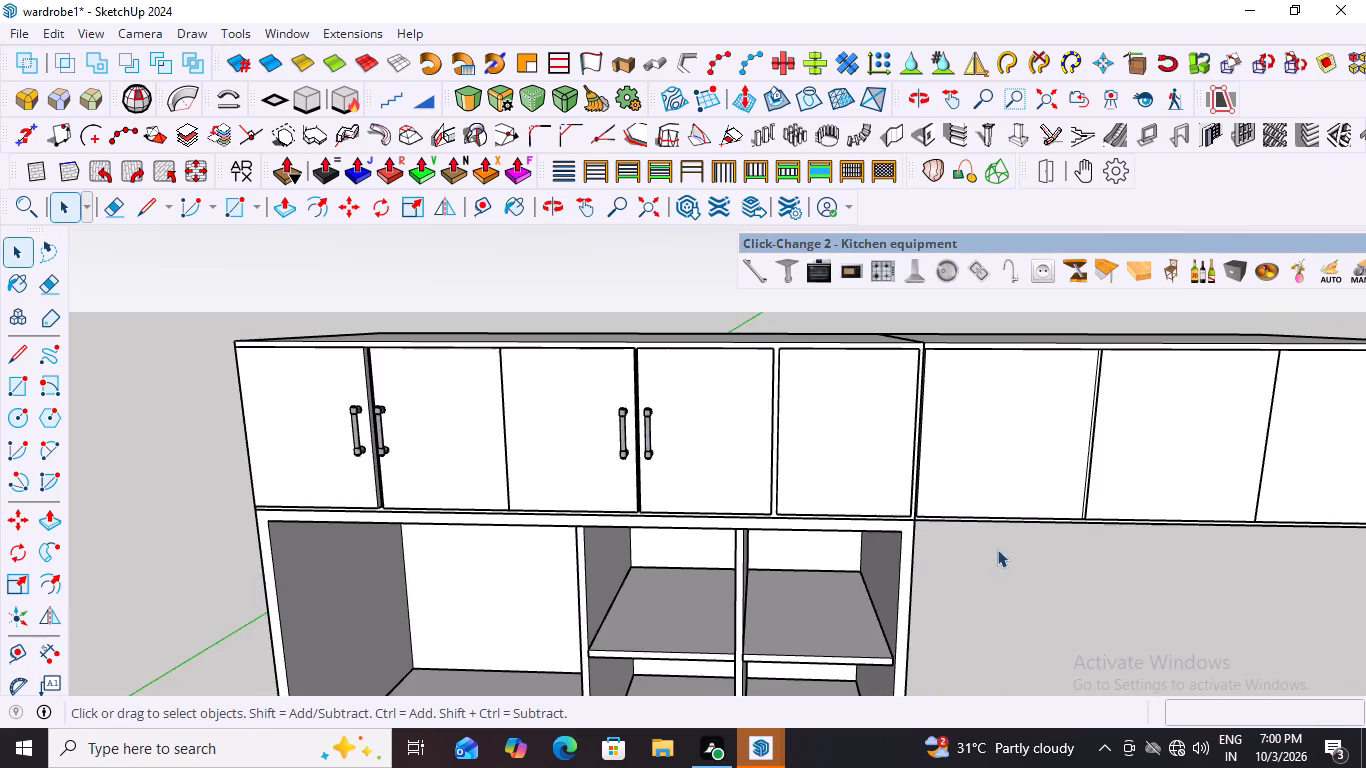
pyautogui.moveTo(997, 549); pyautogui.dragTo(713, 326, button='middle')
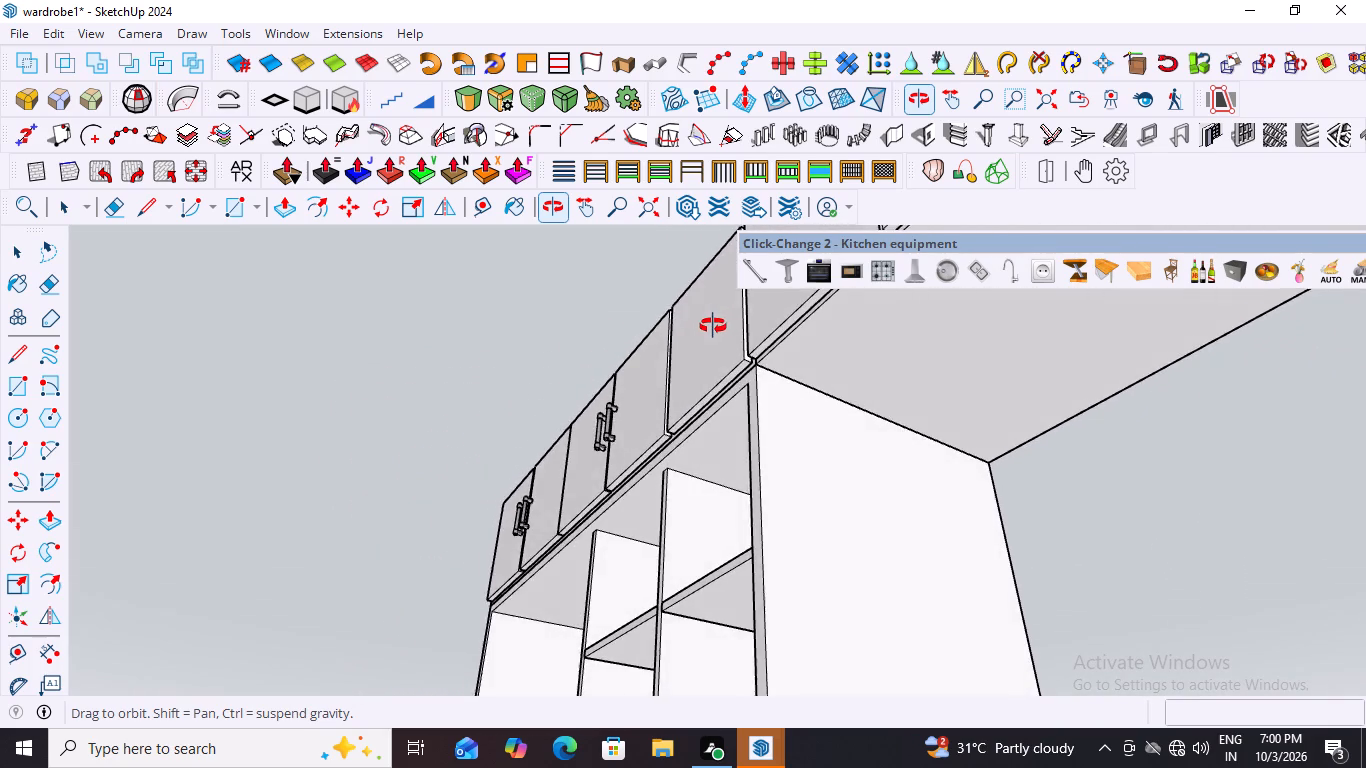
pyautogui.moveTo(713, 326); pyautogui.dragTo(759, 409, button='middle')
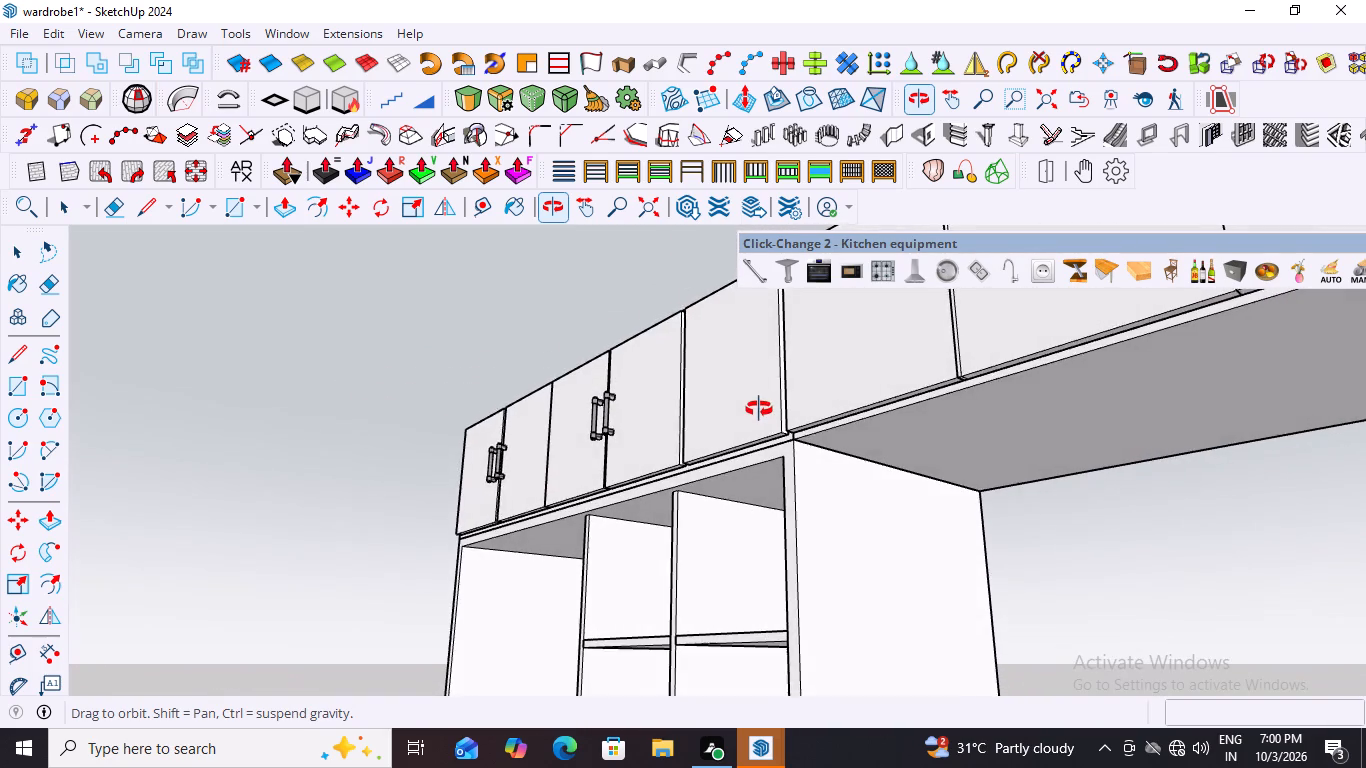
pyautogui.moveTo(759, 409); pyautogui.dragTo(734, 409, button='middle')
pyautogui.scroll(17, 802, 458)
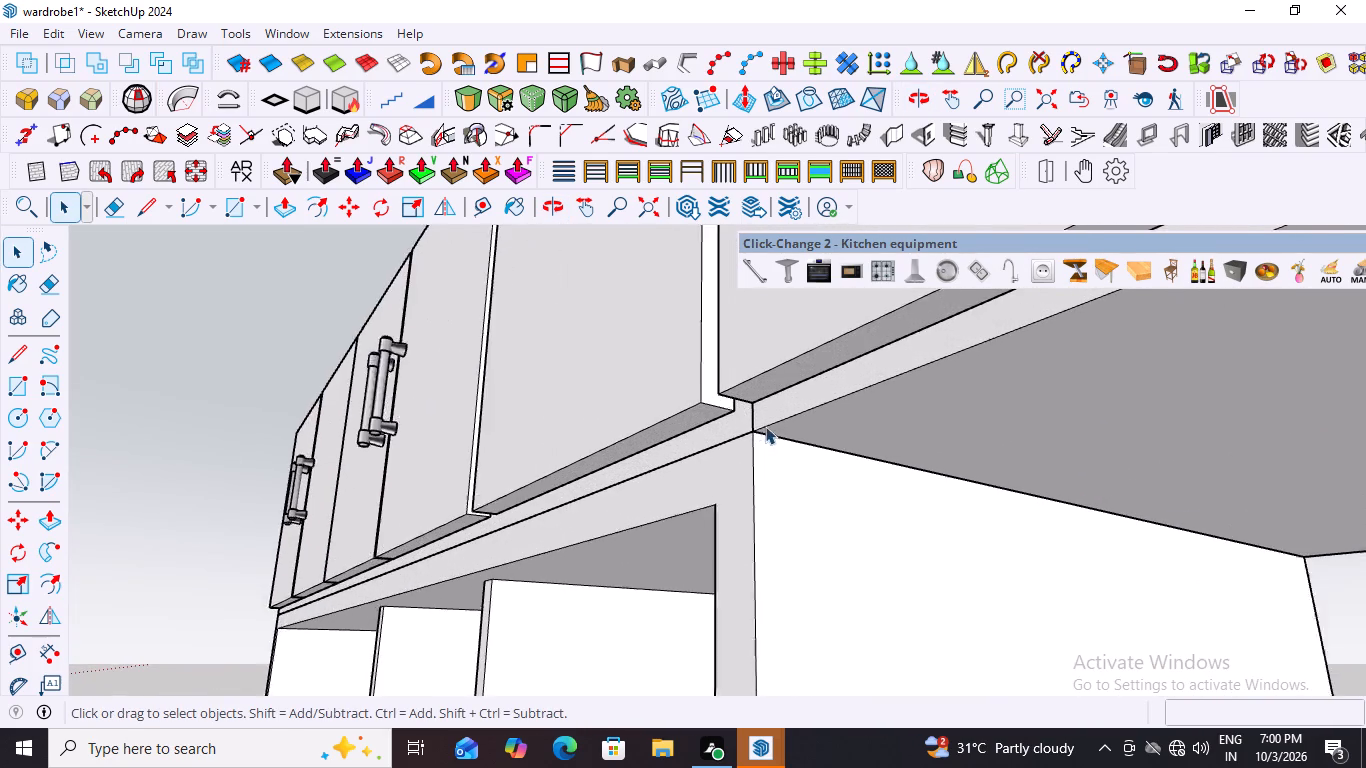
pyautogui.scroll(11, 765, 426)
pyautogui.scroll(-5, 896, 432)
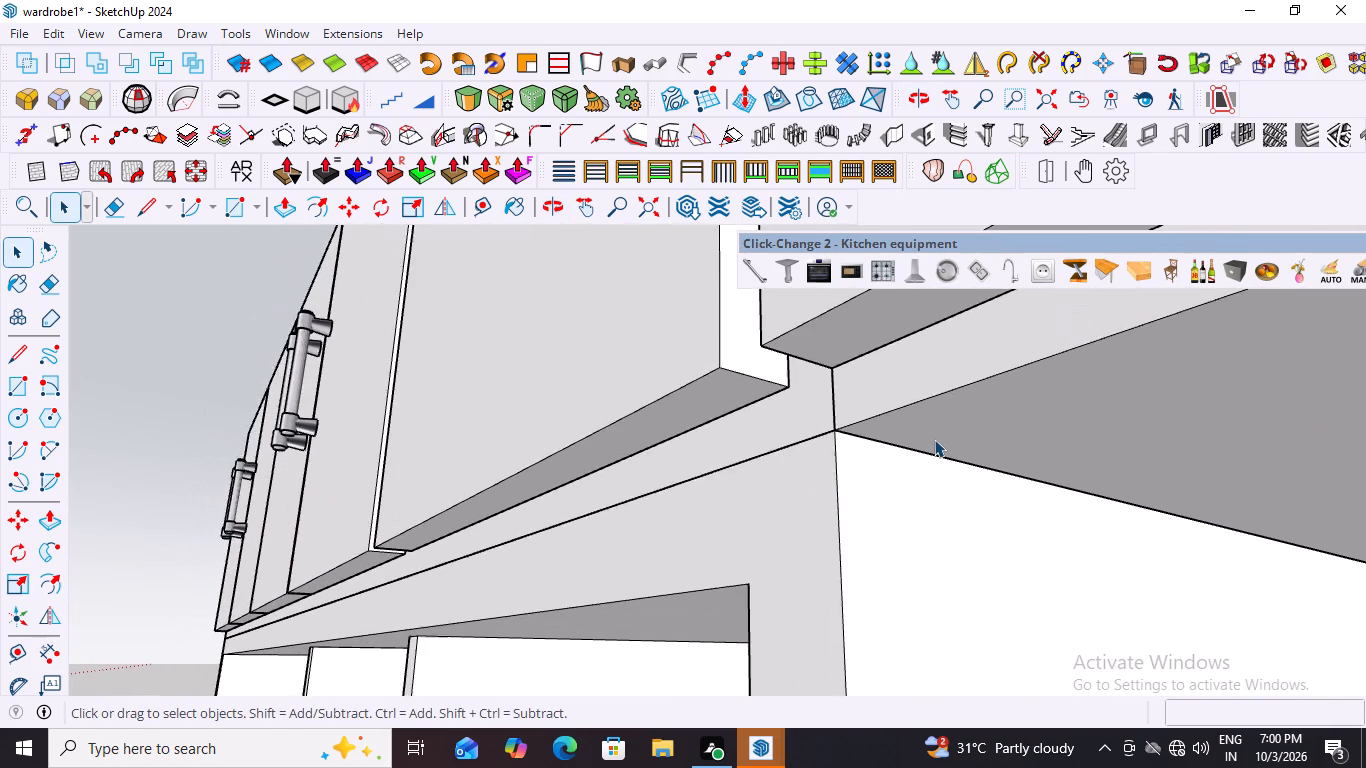
pyautogui.scroll(-4, 934, 439)
pyautogui.scroll(-18, 934, 439)
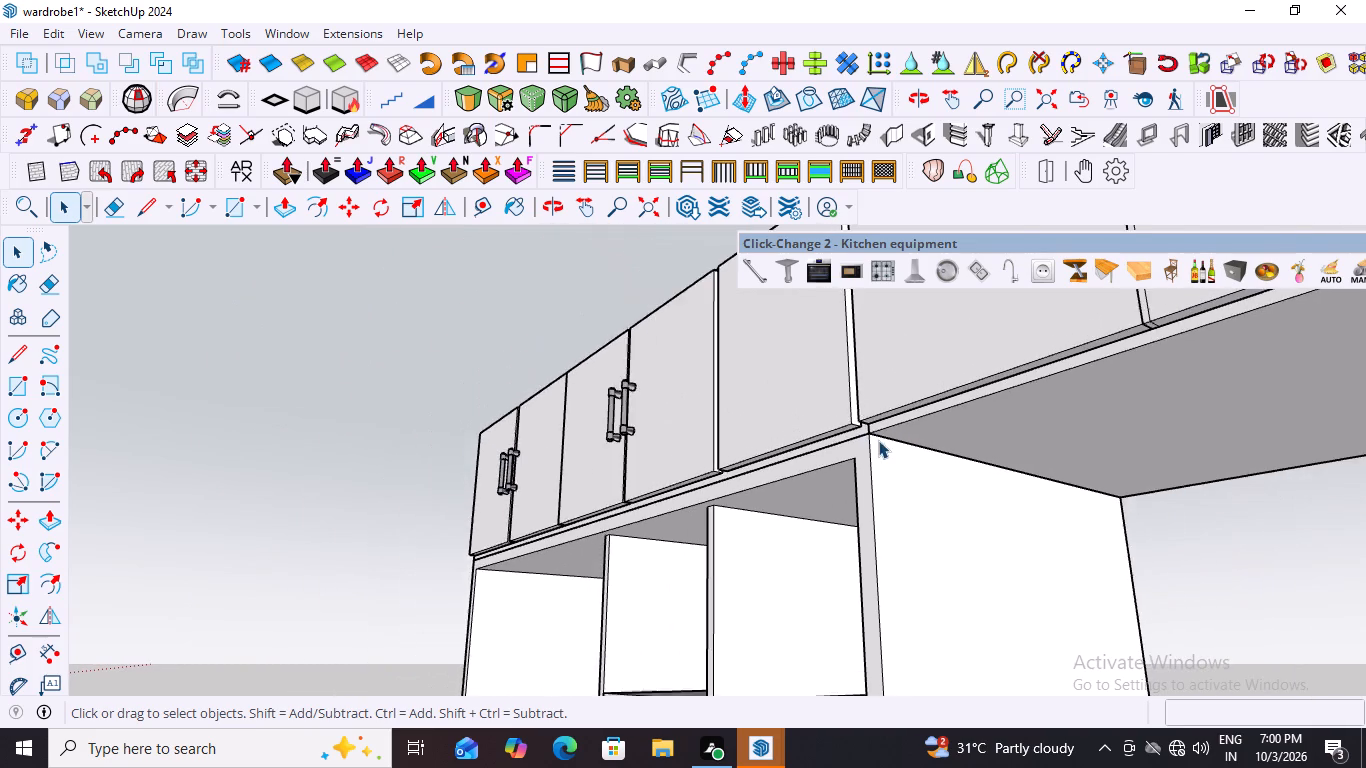
pyautogui.scroll(-17, 878, 440)
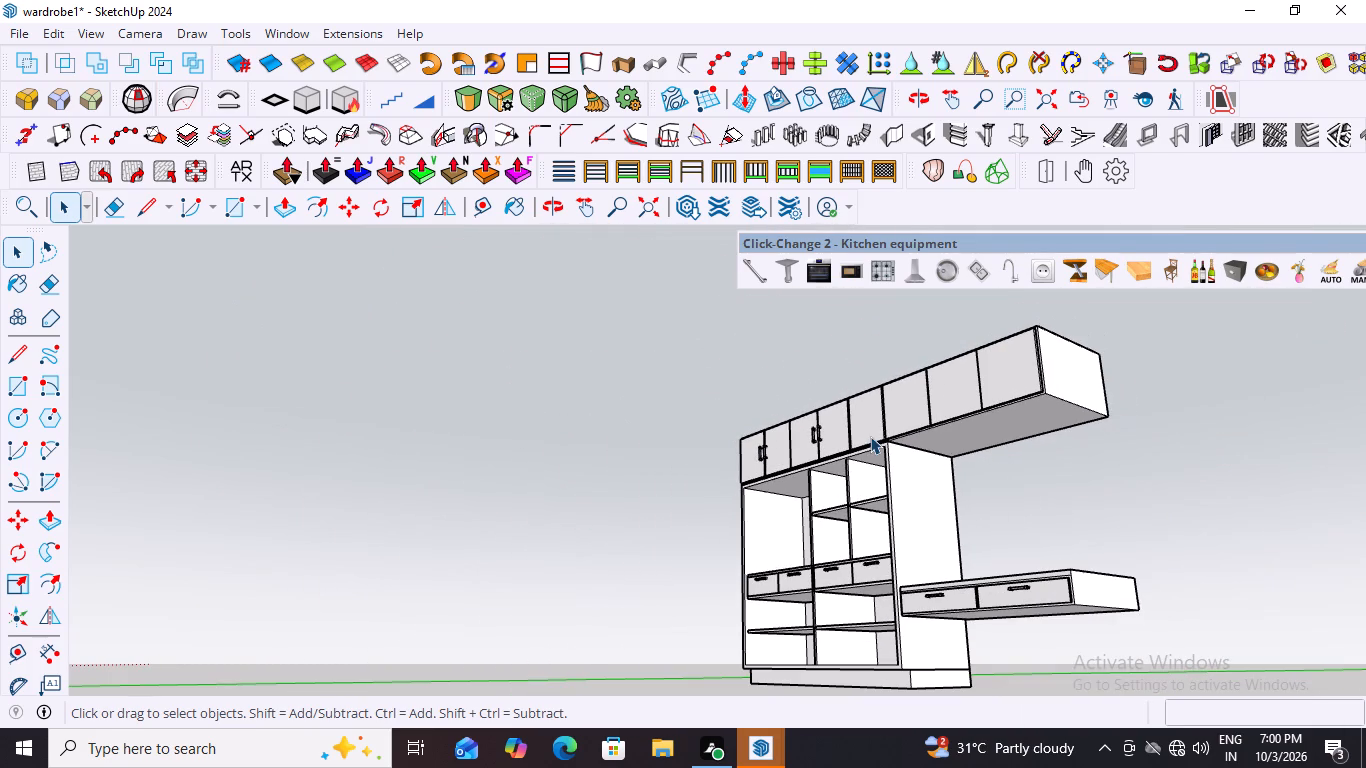
pyautogui.moveTo(928, 457); pyautogui.dragTo(1196, 518, button='middle')
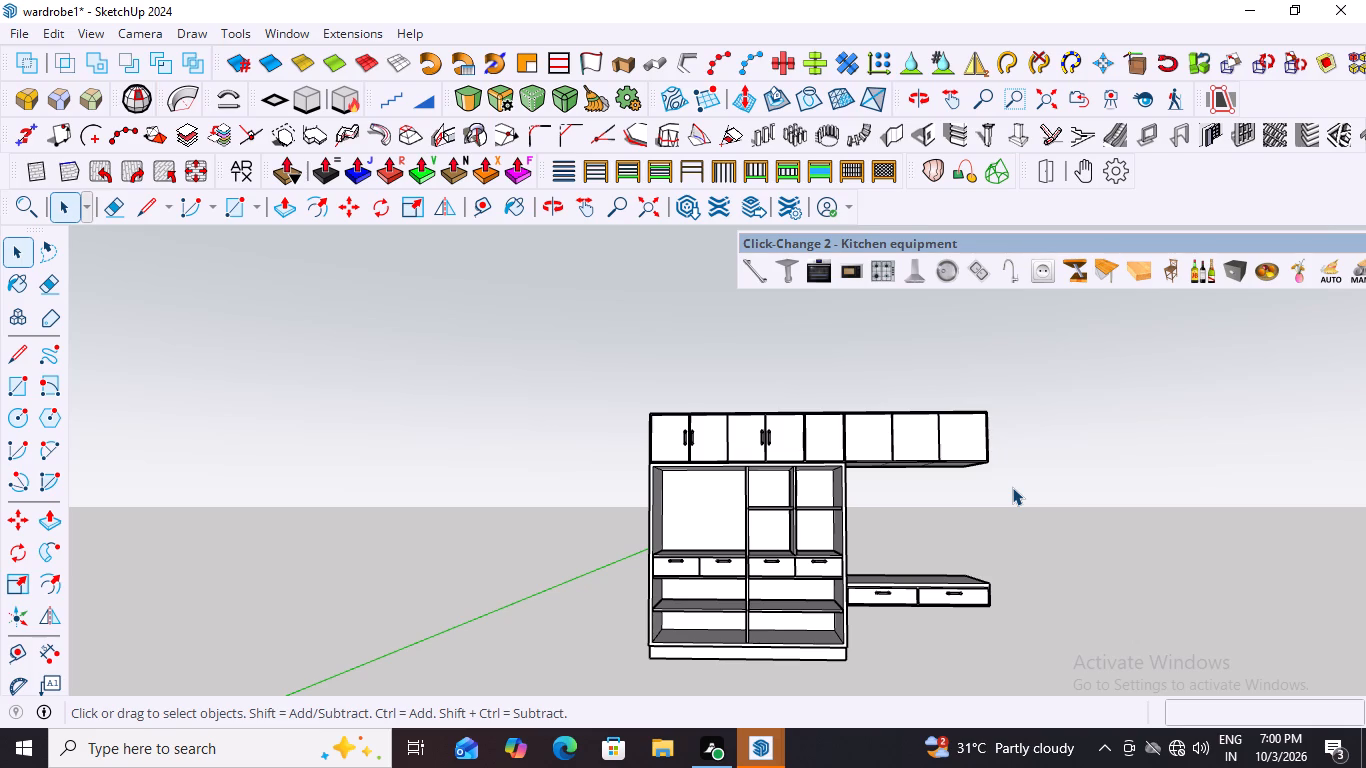
# Review the handle layout across the whole wardrobe and its overhead doors from afar and closer up.
pyautogui.scroll(-1, 897, 478)
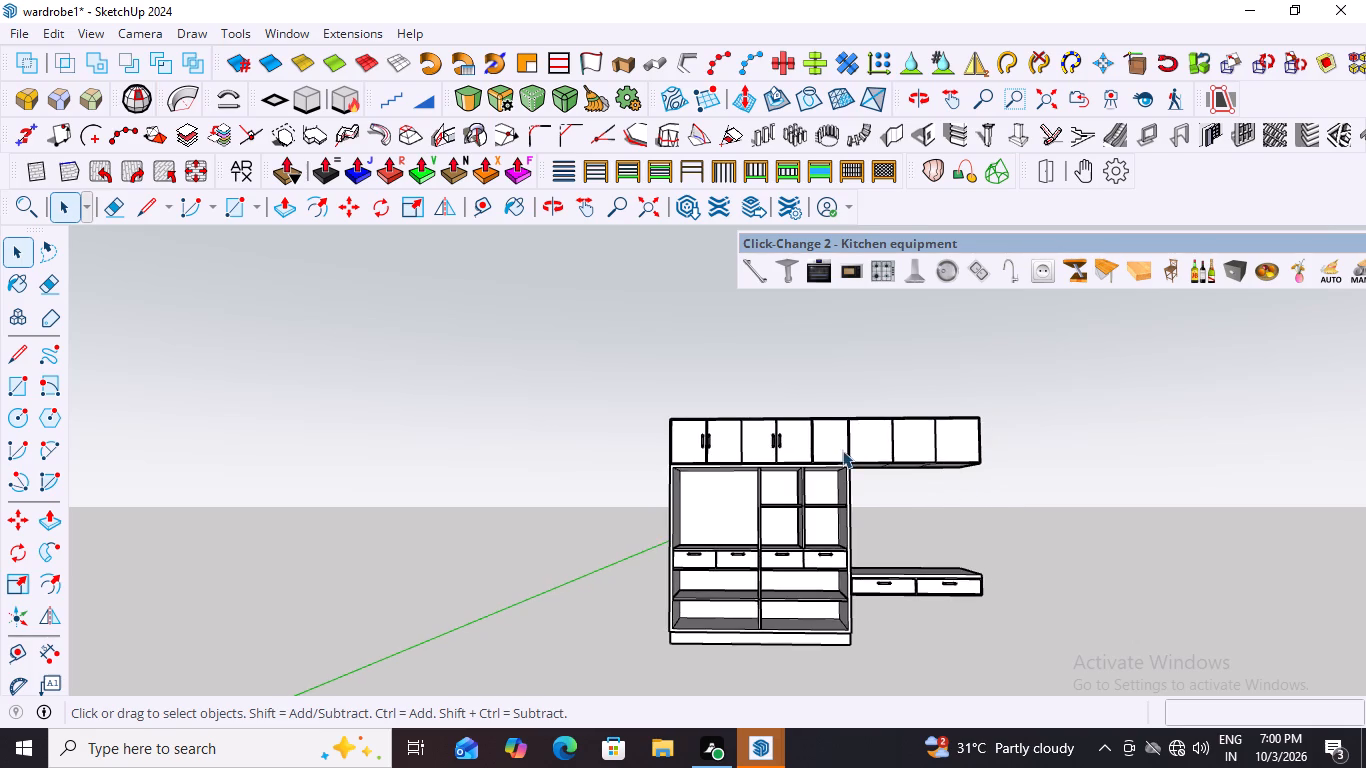
pyautogui.scroll(8, 801, 428)
pyautogui.scroll(-10, 771, 442)
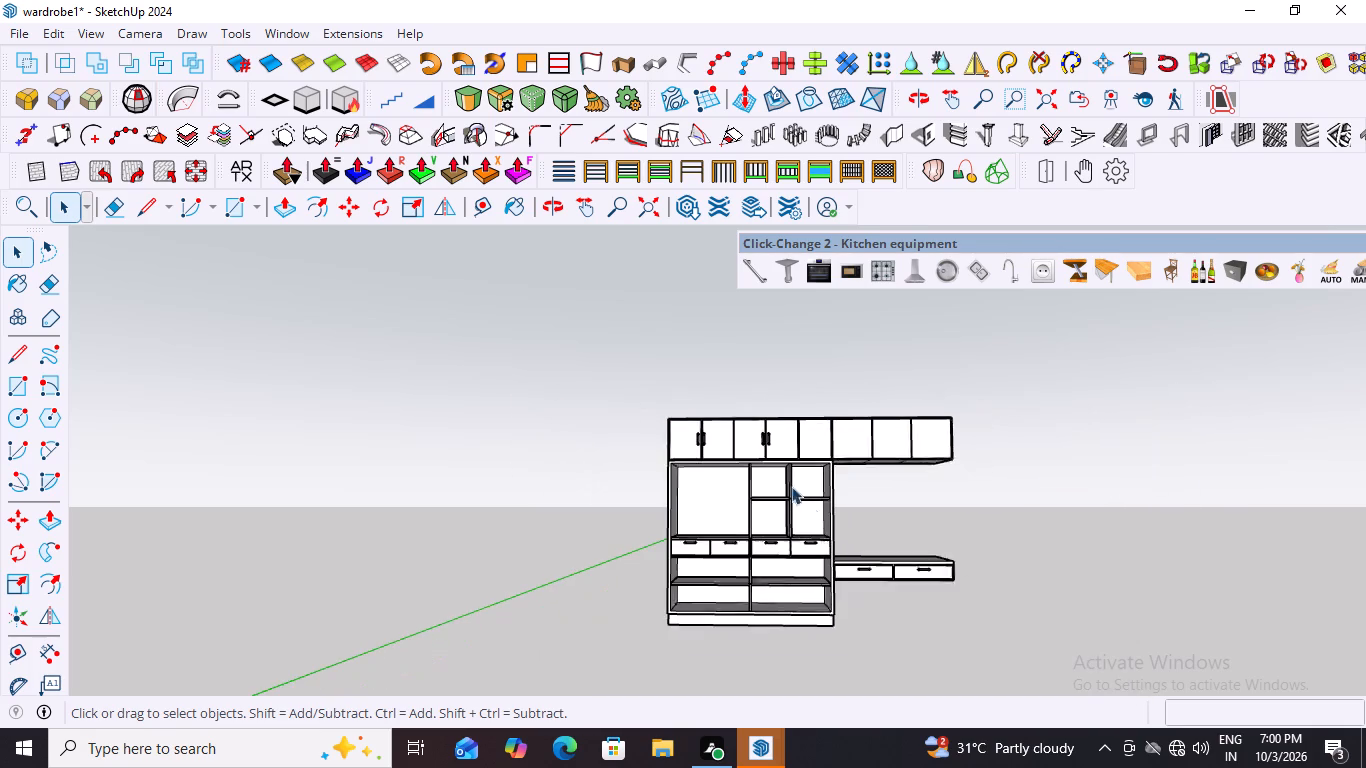
pyautogui.scroll(-1, 791, 486)
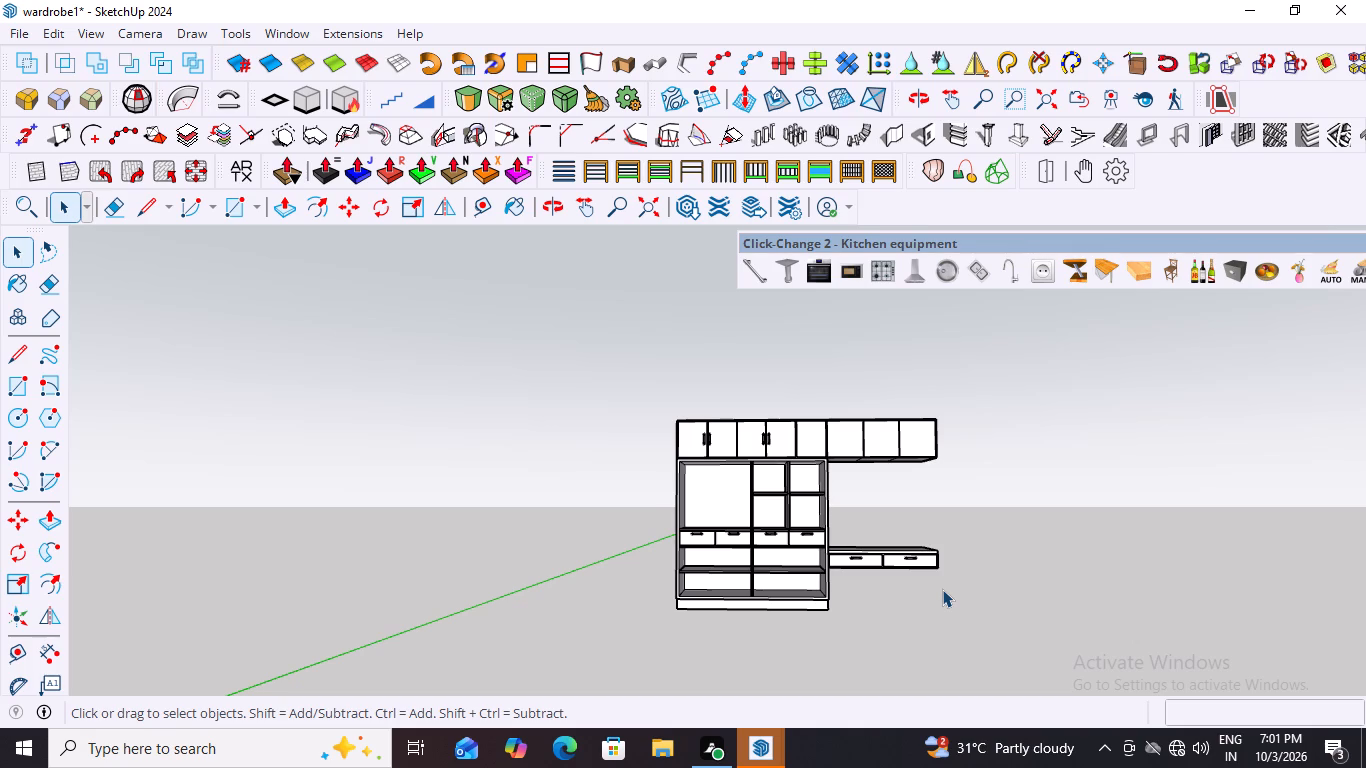
pyautogui.scroll(-4, 991, 393)
pyautogui.moveTo(782, 523); pyautogui.dragTo(844, 578, button='middle')
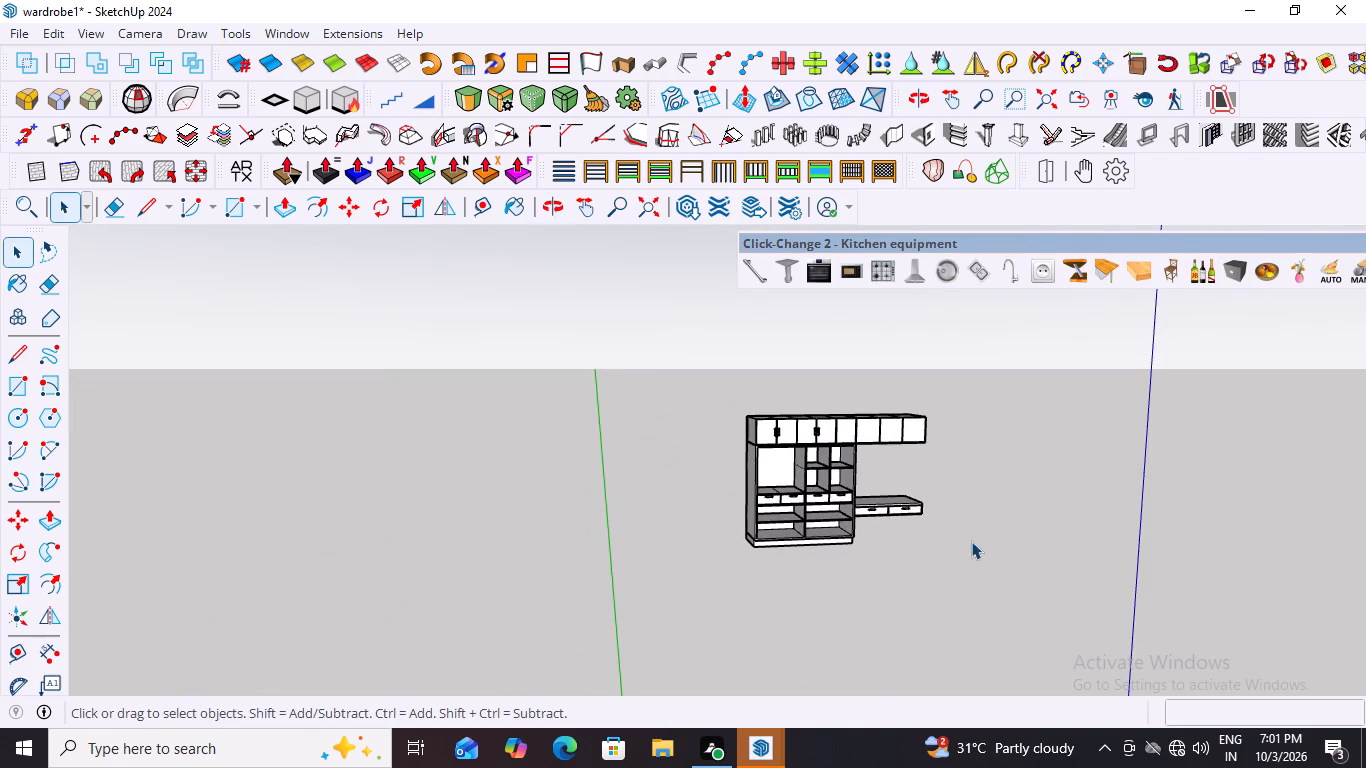
pyautogui.scroll(7, 877, 429)
pyautogui.scroll(-9, 729, 429)
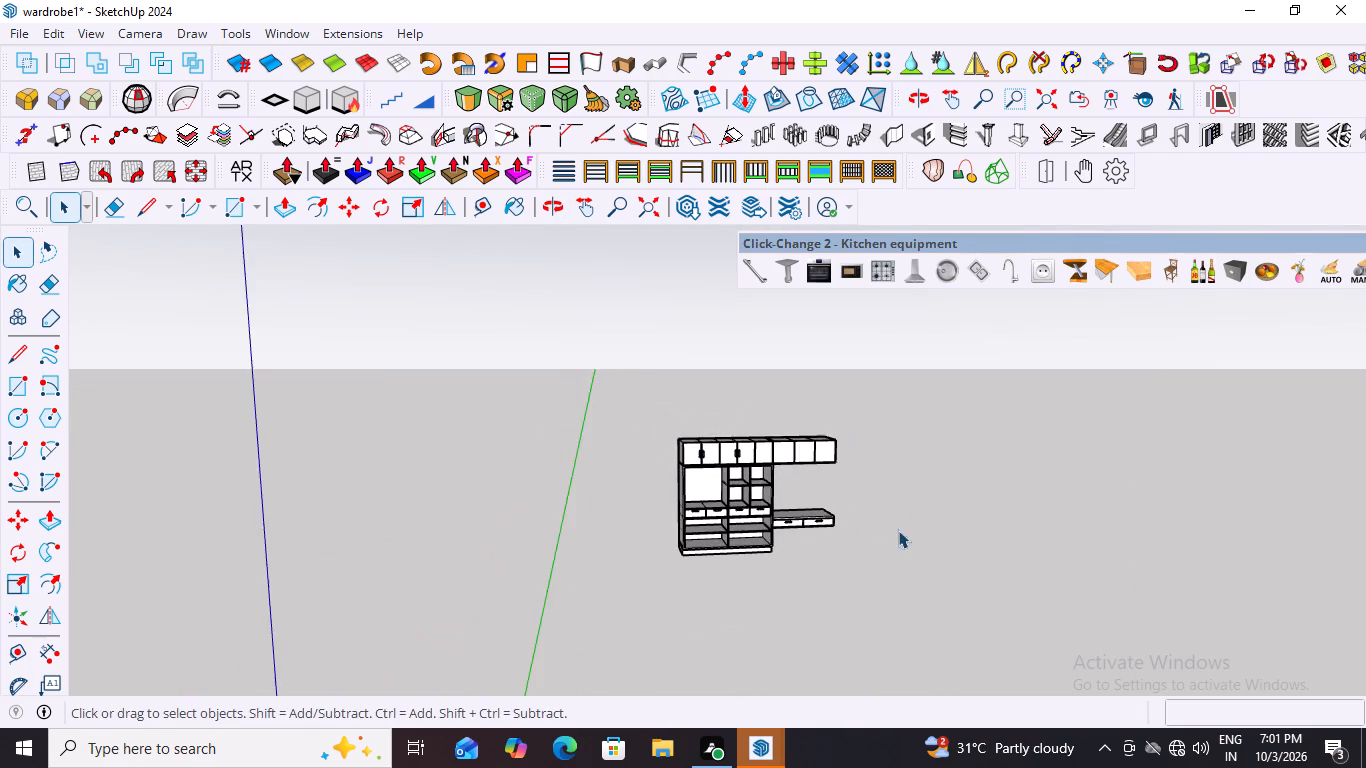
pyautogui.scroll(7, 892, 469)
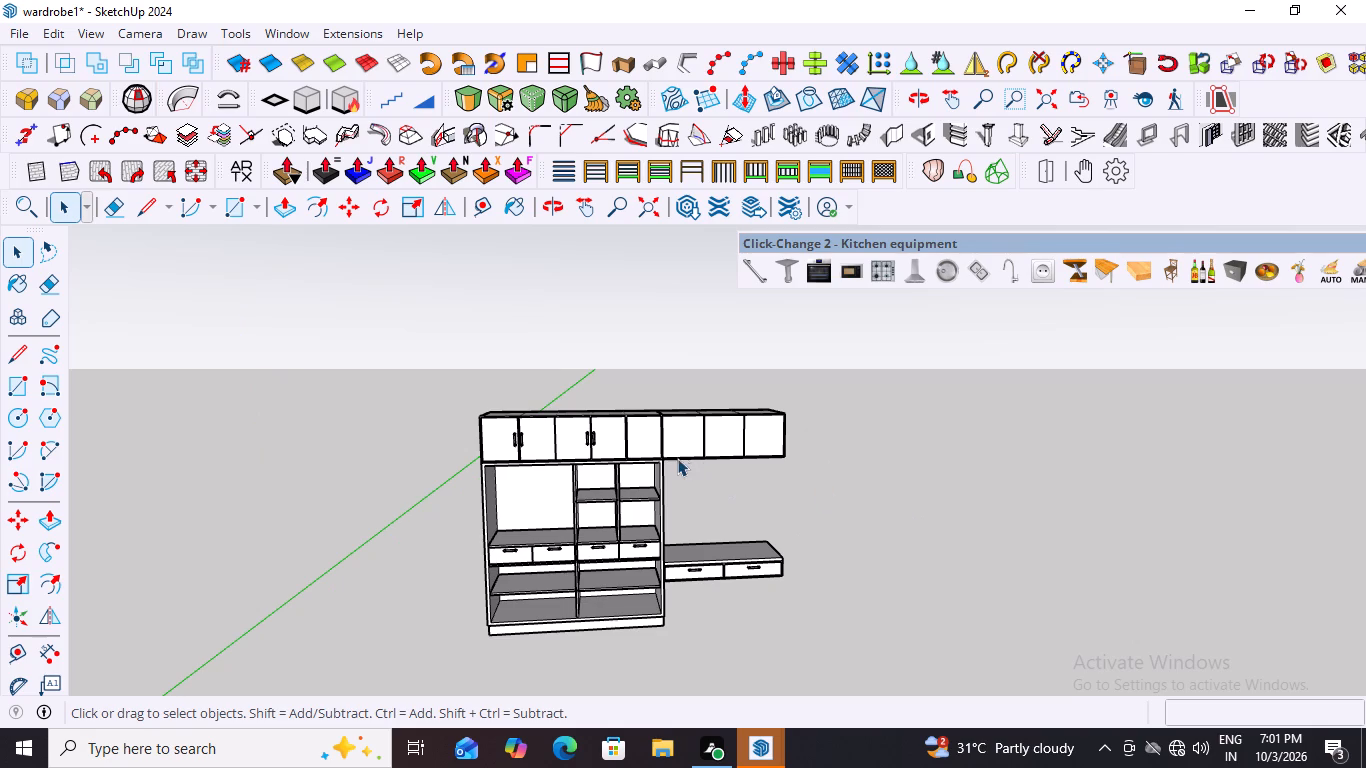
pyautogui.scroll(-5, 659, 438)
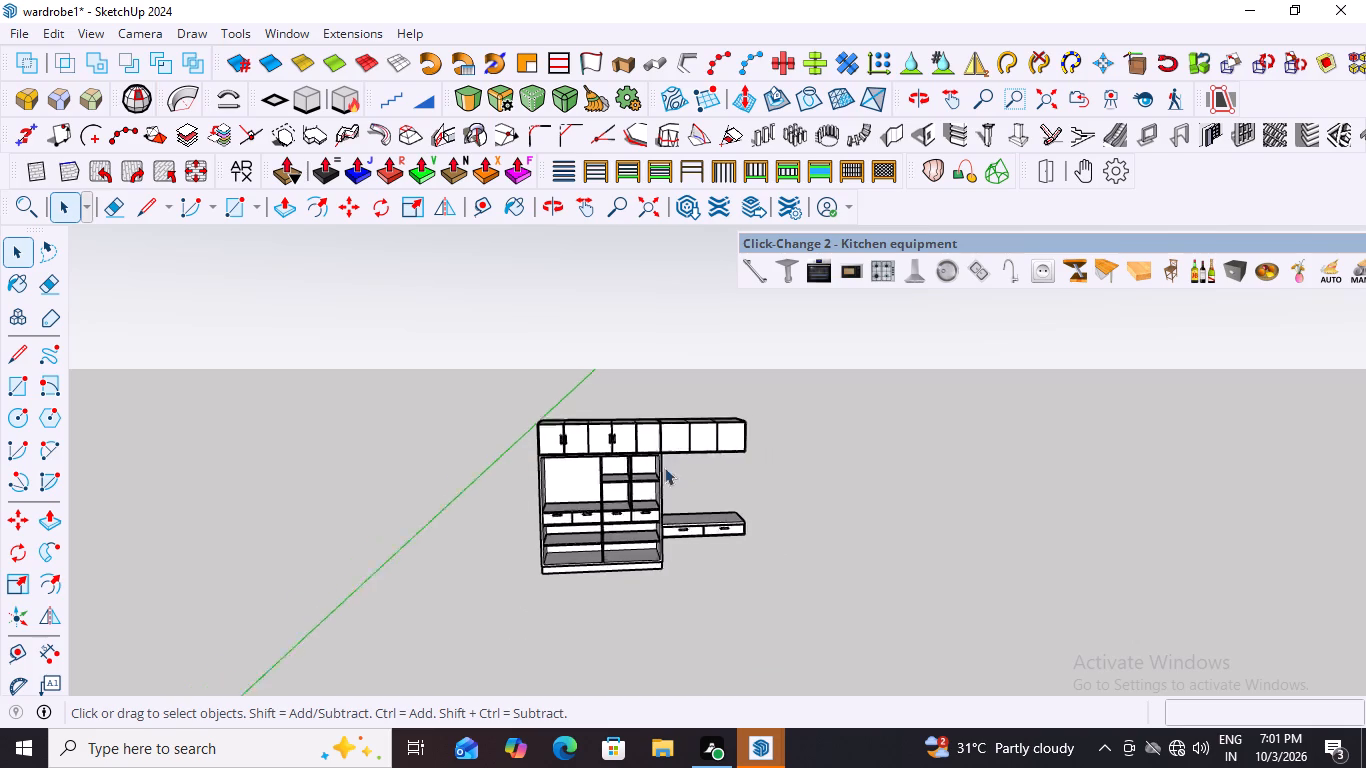
pyautogui.scroll(-1, 664, 467)
pyautogui.moveTo(734, 471); pyautogui.dragTo(746, 472, button='middle')
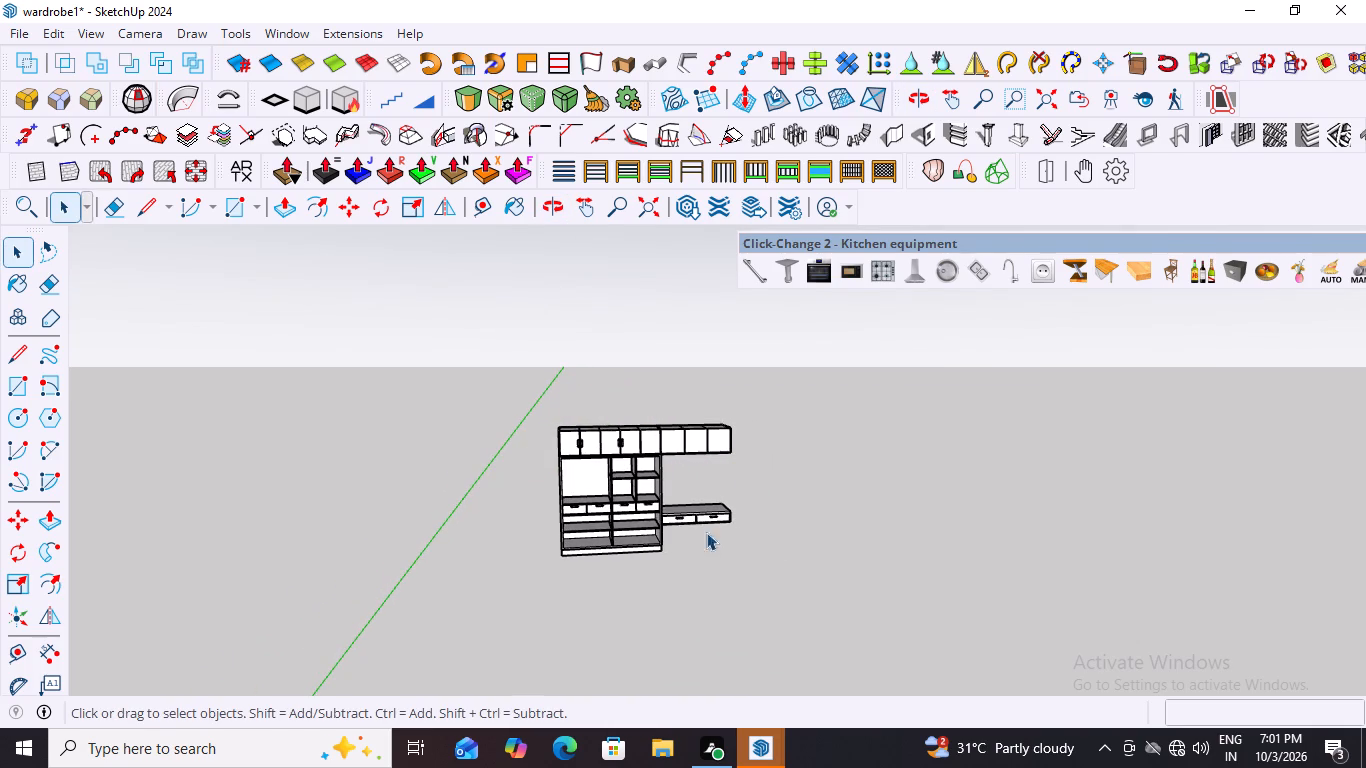
pyautogui.scroll(6, 654, 461)
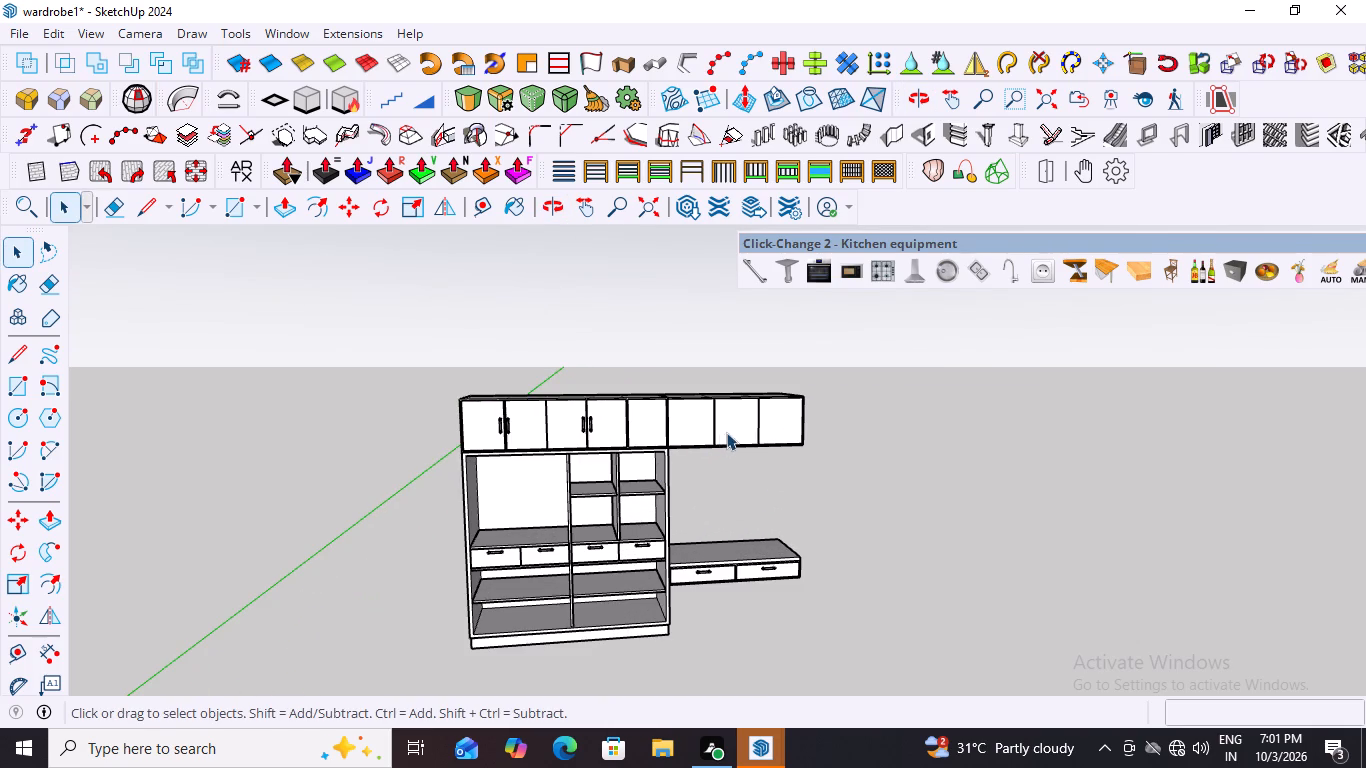
pyautogui.scroll(-6, 734, 426)
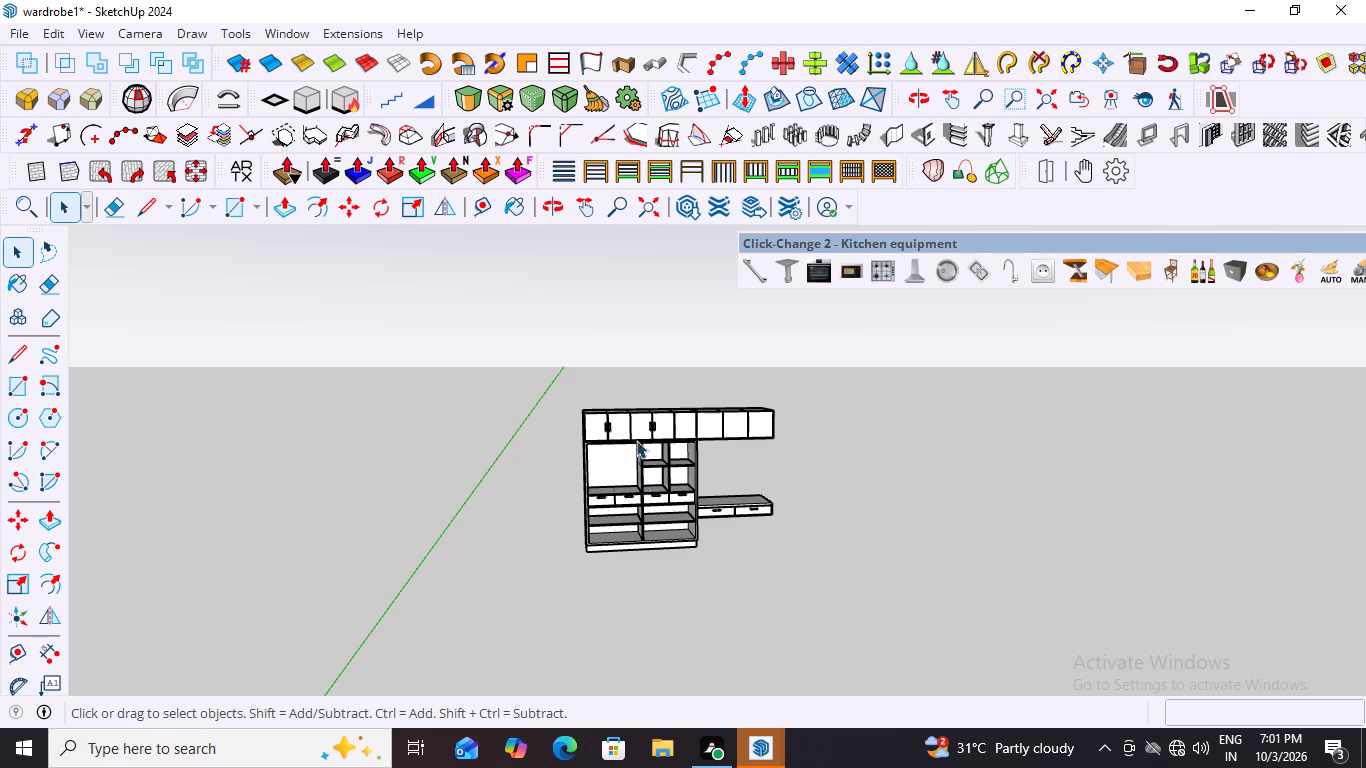
pyautogui.scroll(10, 636, 440)
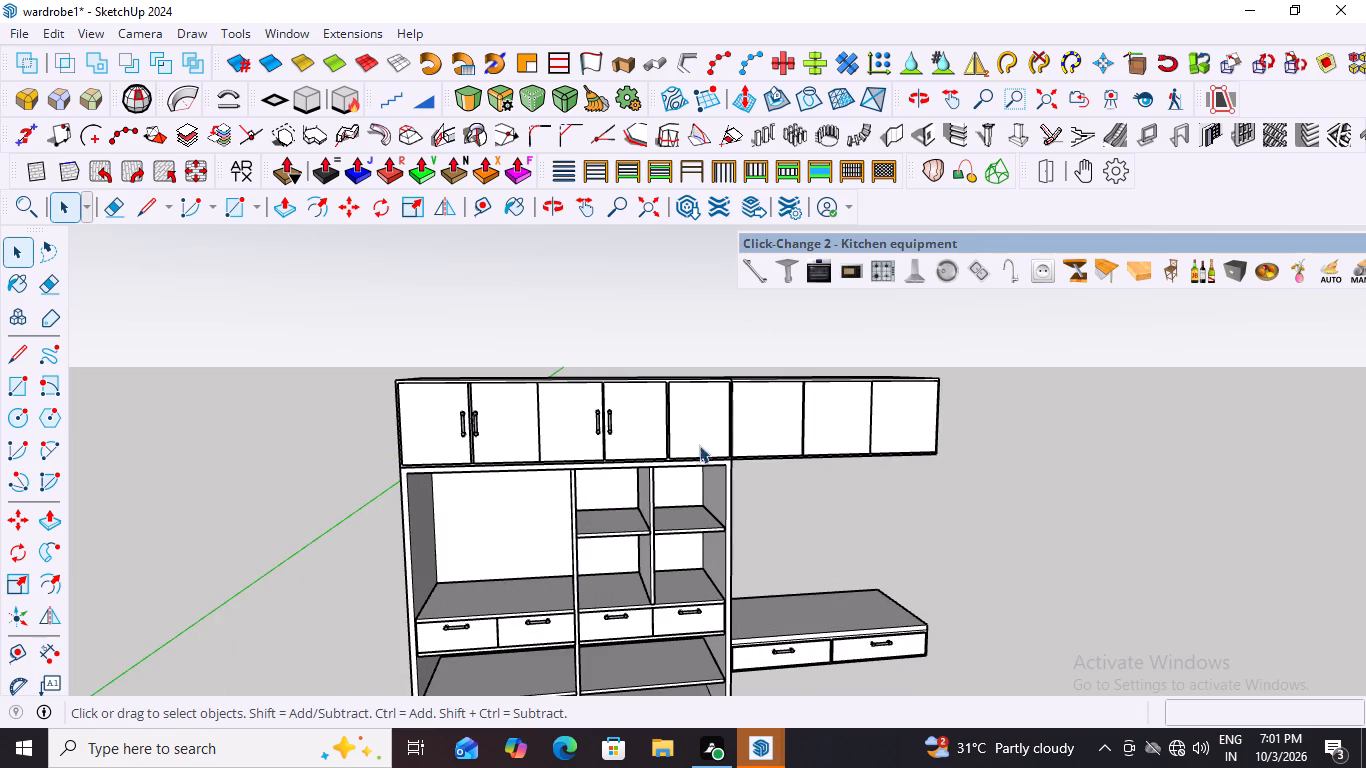
pyautogui.scroll(3, 758, 439)
pyautogui.scroll(-6, 591, 428)
pyautogui.scroll(4, 779, 380)
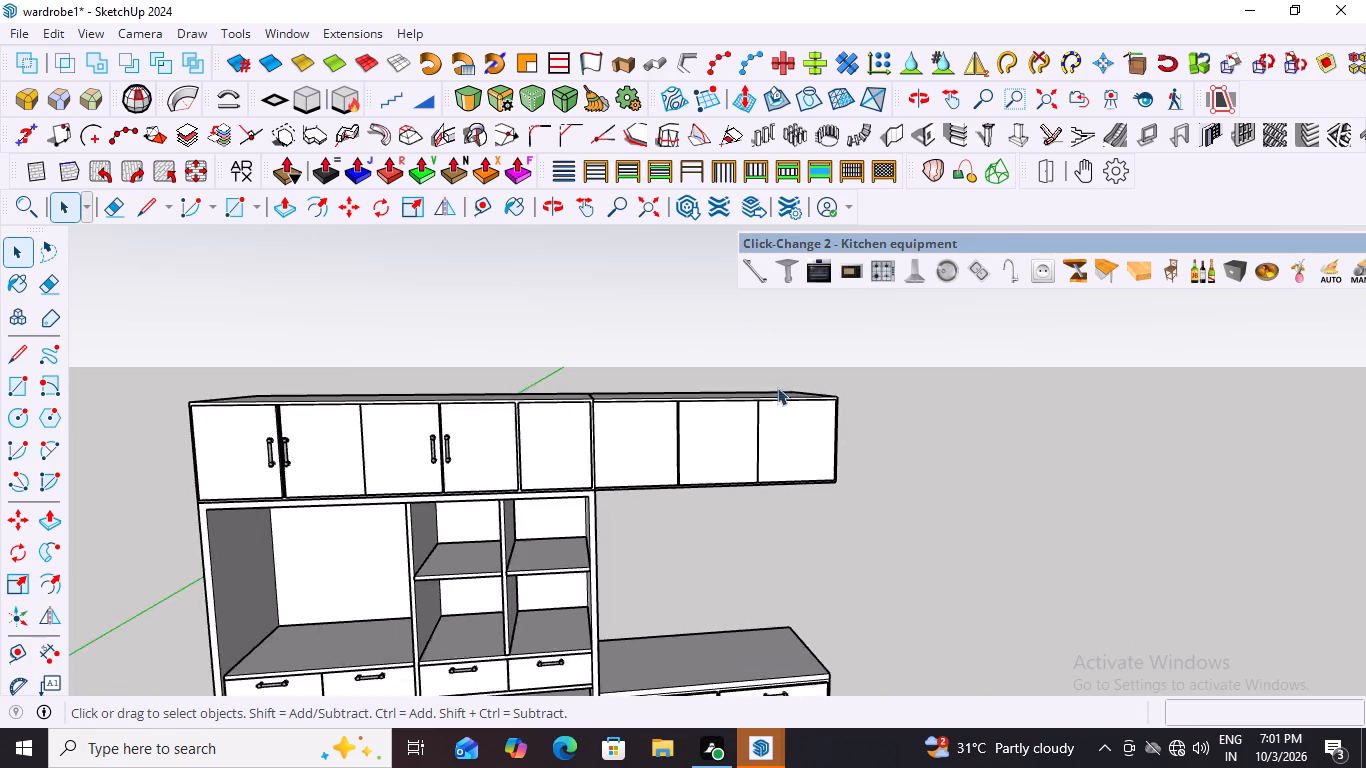
pyautogui.scroll(2, 777, 387)
pyautogui.scroll(-3, 811, 387)
pyautogui.scroll(2, 446, 458)
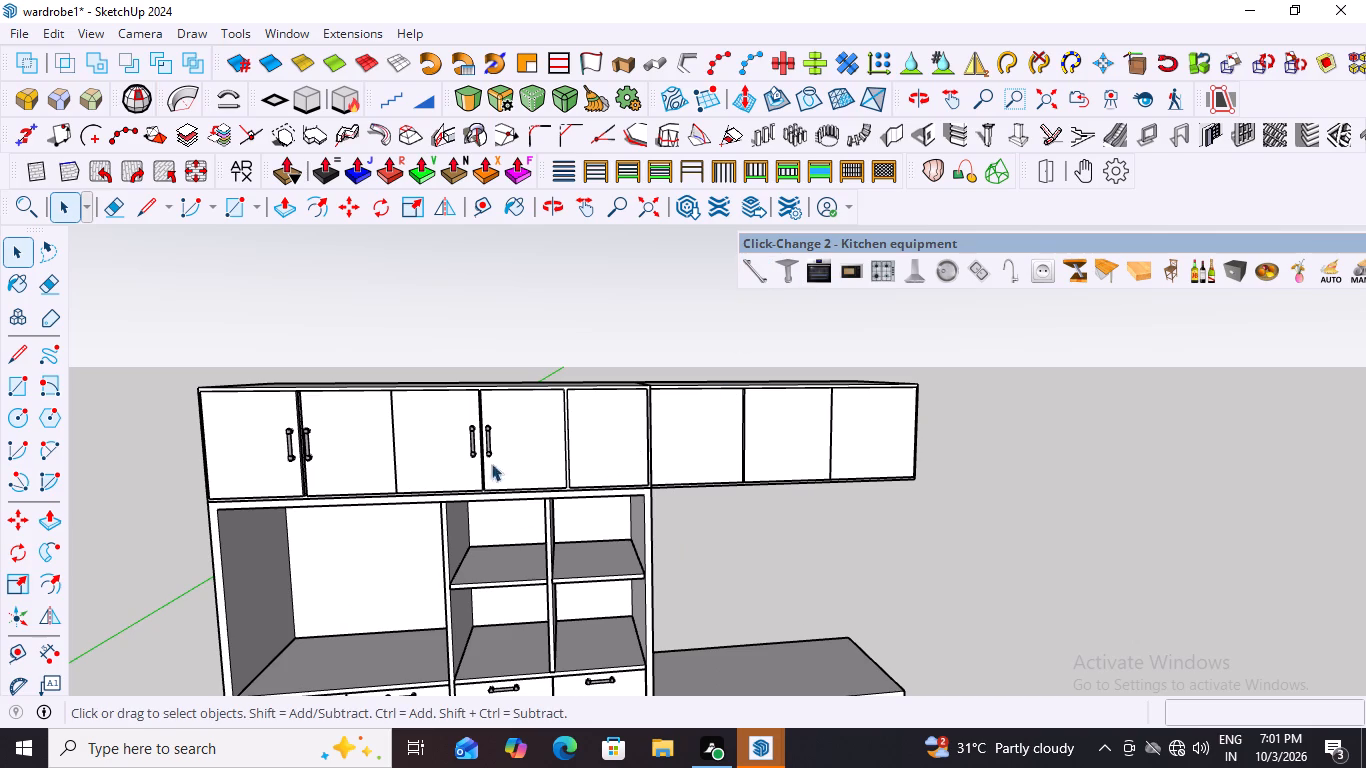
# Copy the fourth overhead door's vertical handle about 2' 5 1/2" along the red axis onto the far edge of the fifth door.
pyautogui.scroll(3, 513, 447)
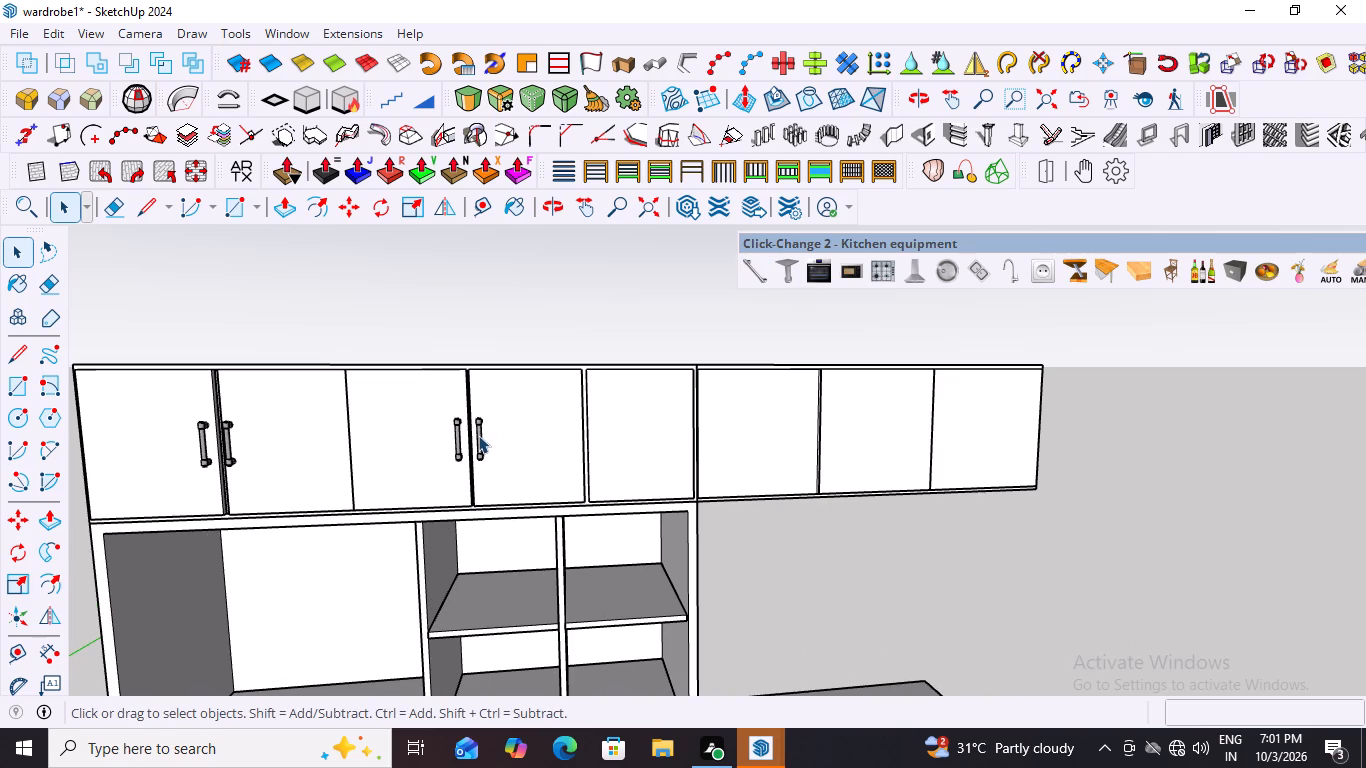
pyautogui.click(478, 435)
pyautogui.scroll(10, 473, 449)
pyautogui.press('m')
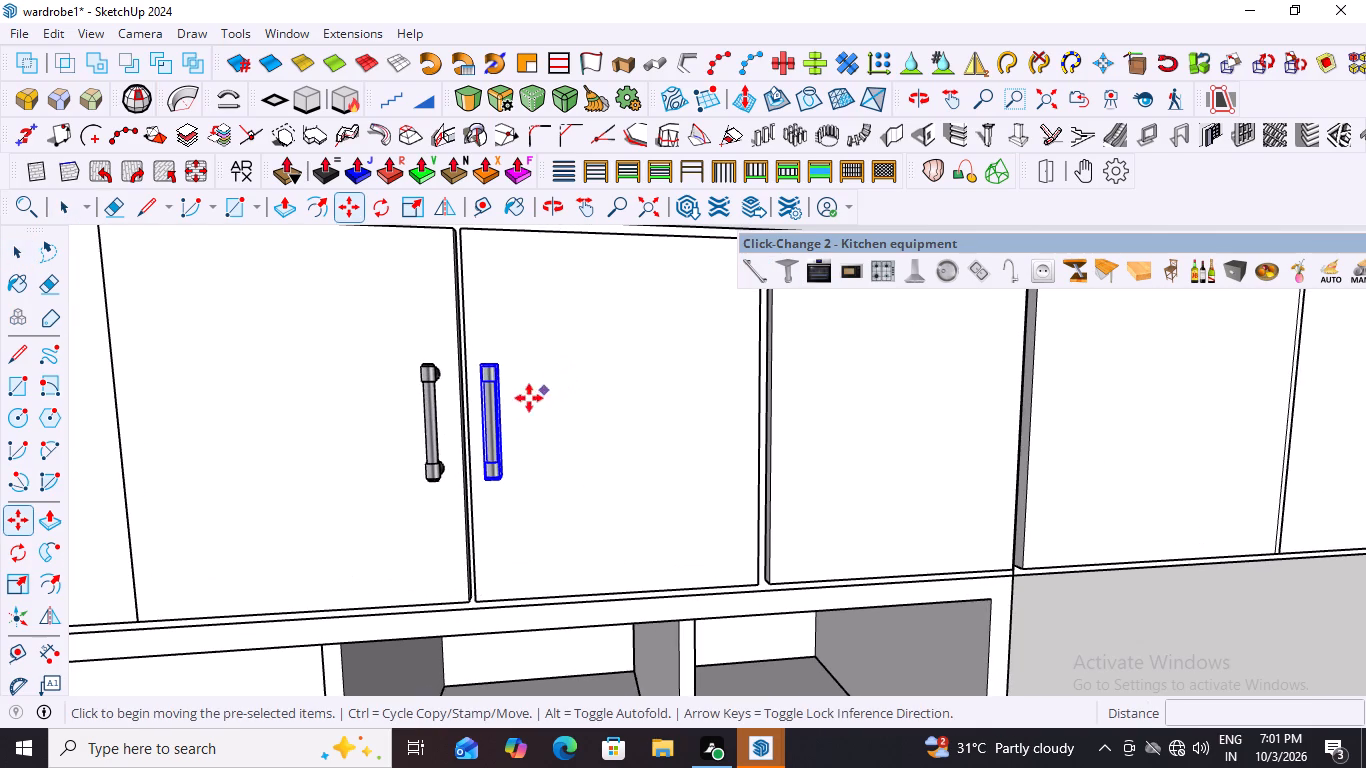
pyautogui.click(492, 419)
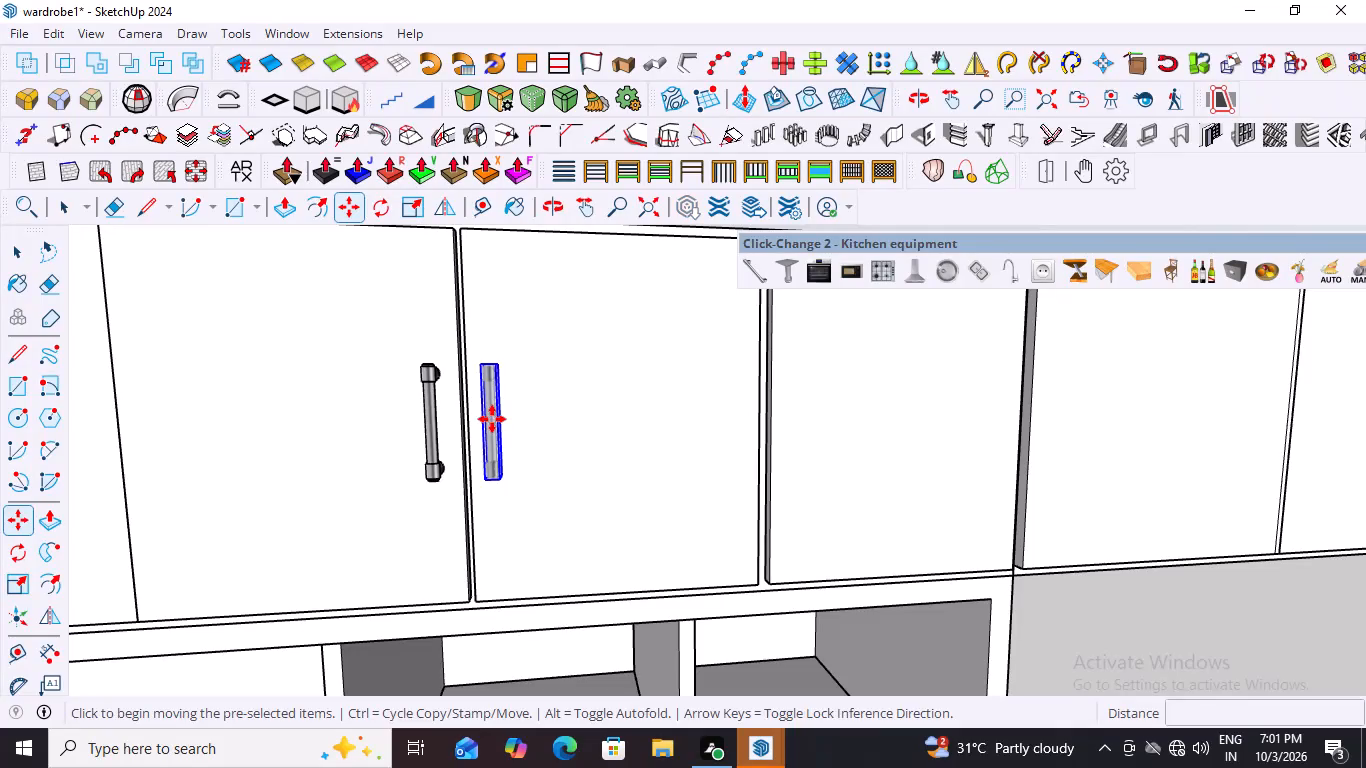
pyautogui.scroll(-8, 615, 450)
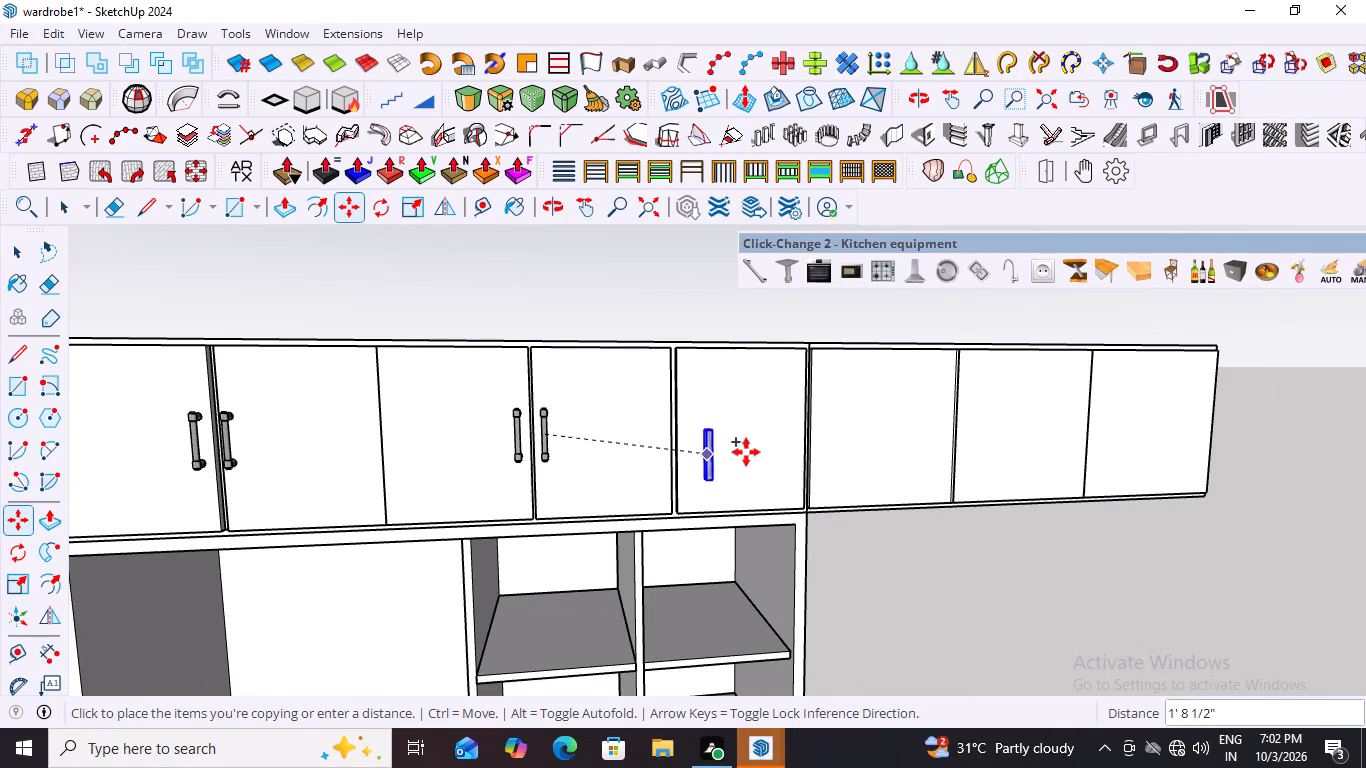
pyautogui.scroll(7, 791, 436)
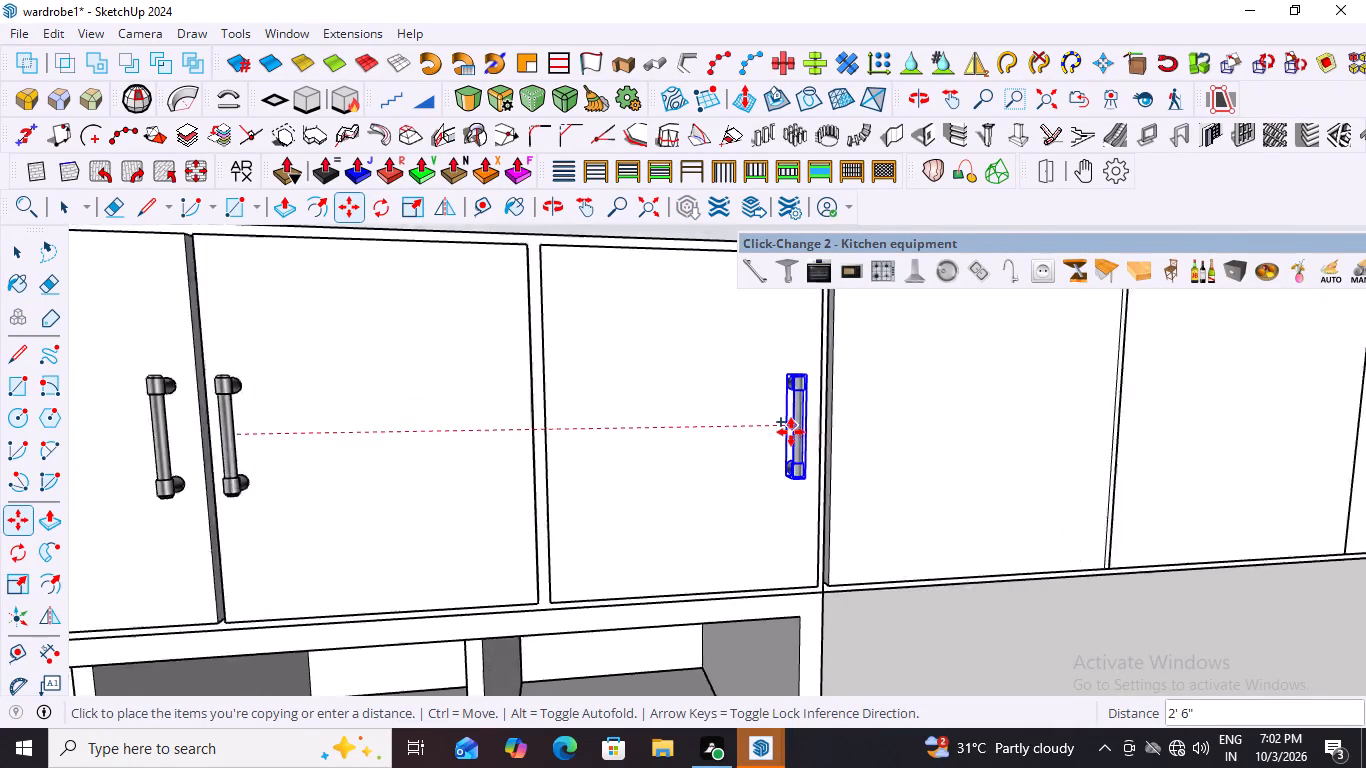
pyautogui.scroll(4, 791, 432)
pyautogui.scroll(-9, 783, 433)
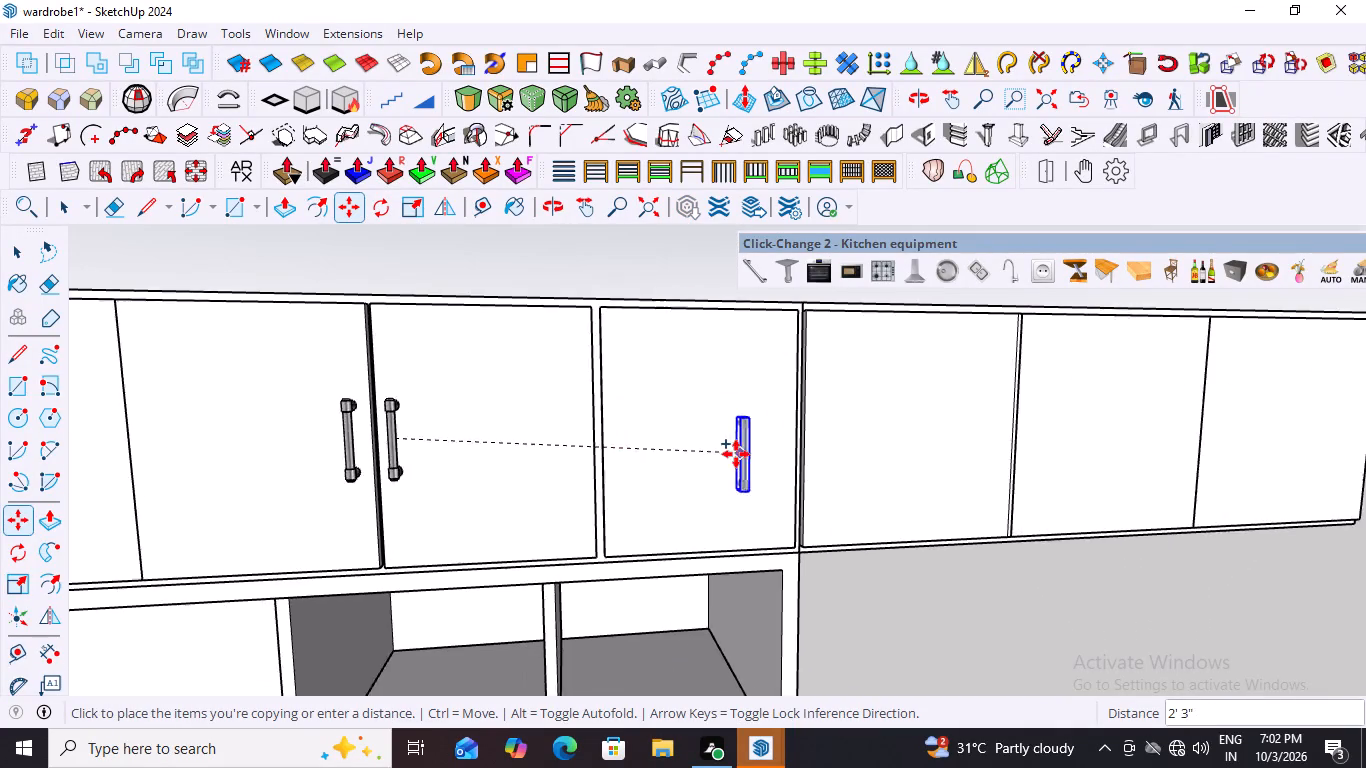
pyautogui.scroll(-2, 736, 454)
pyautogui.moveTo(771, 444); pyautogui.dragTo(726, 445, button='middle')
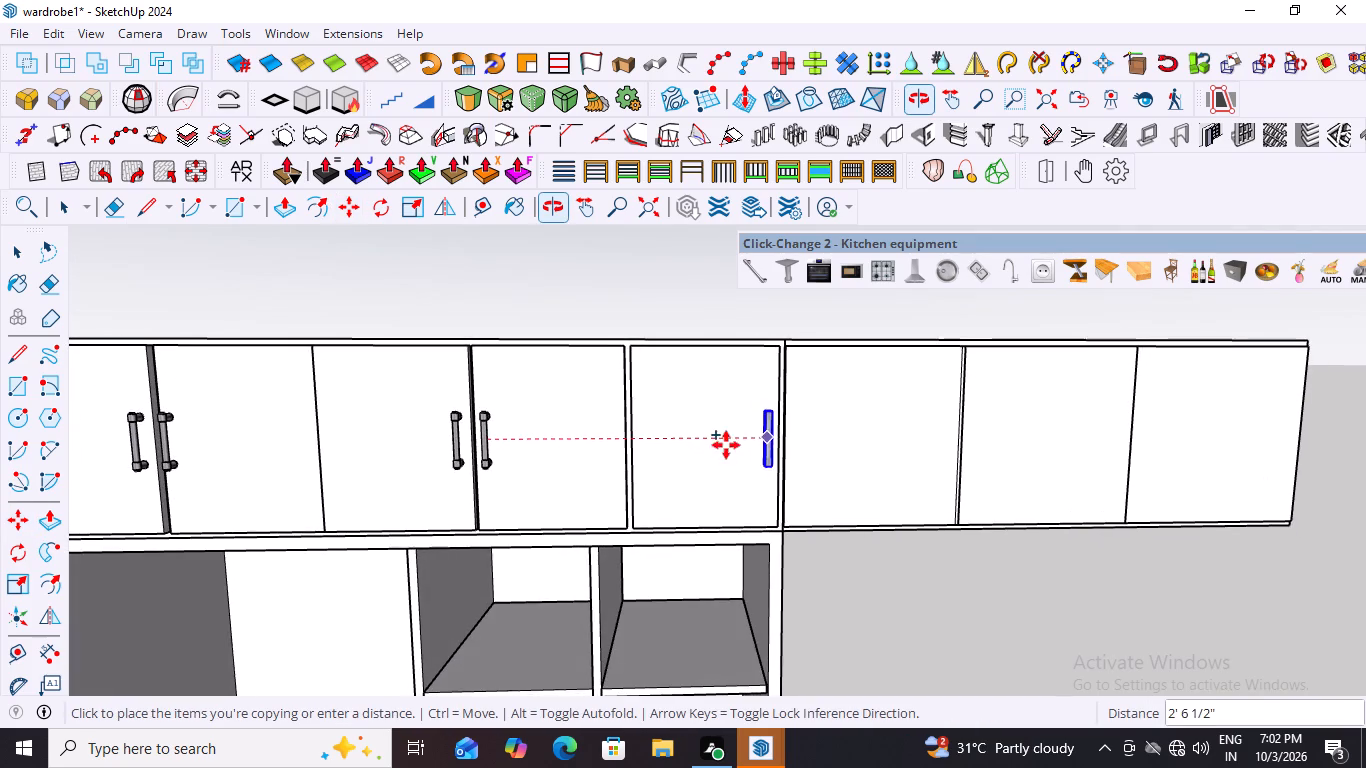
pyautogui.scroll(10, 742, 439)
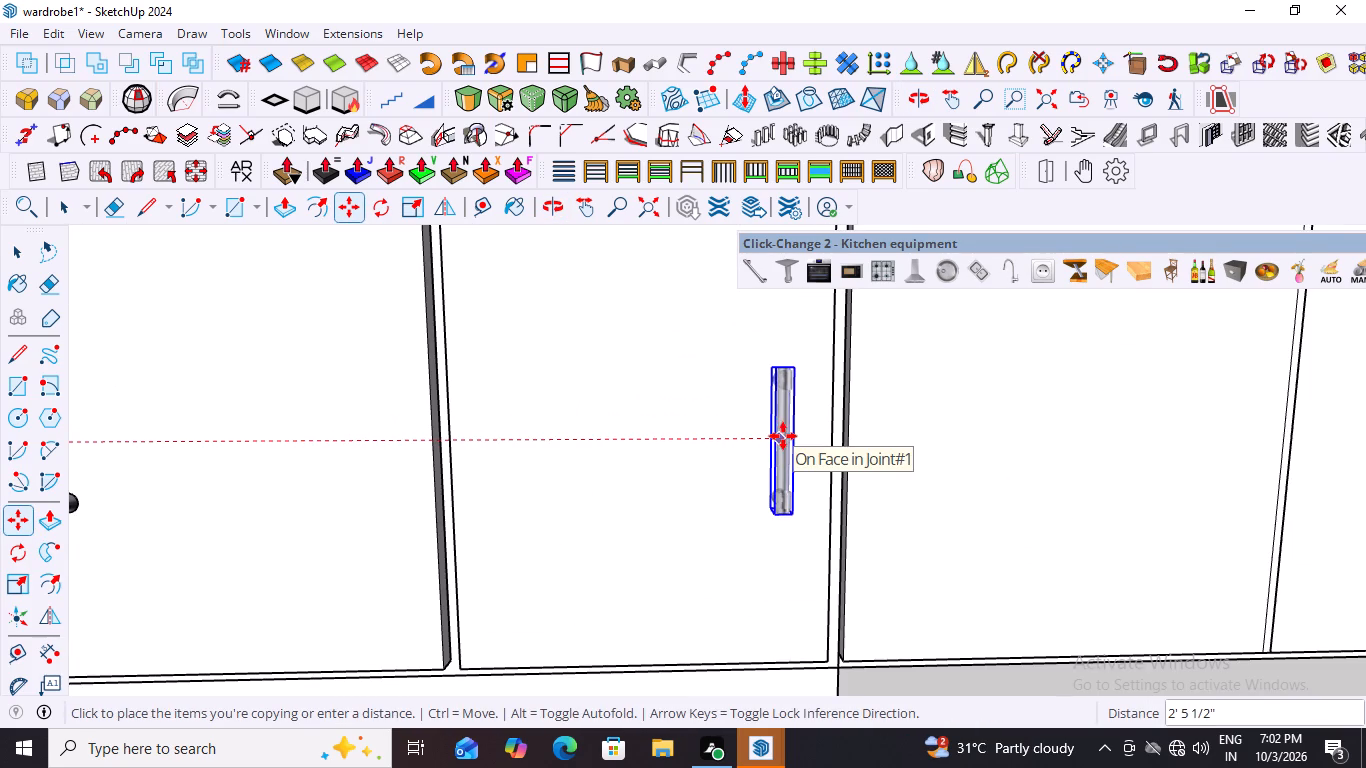
pyautogui.click(783, 436)
# Copy the fifth overhead door's vertical handle about 5" along the red axis onto the near edge of the sixth door.
pyautogui.scroll(-8, 601, 485)
pyautogui.scroll(8, 660, 495)
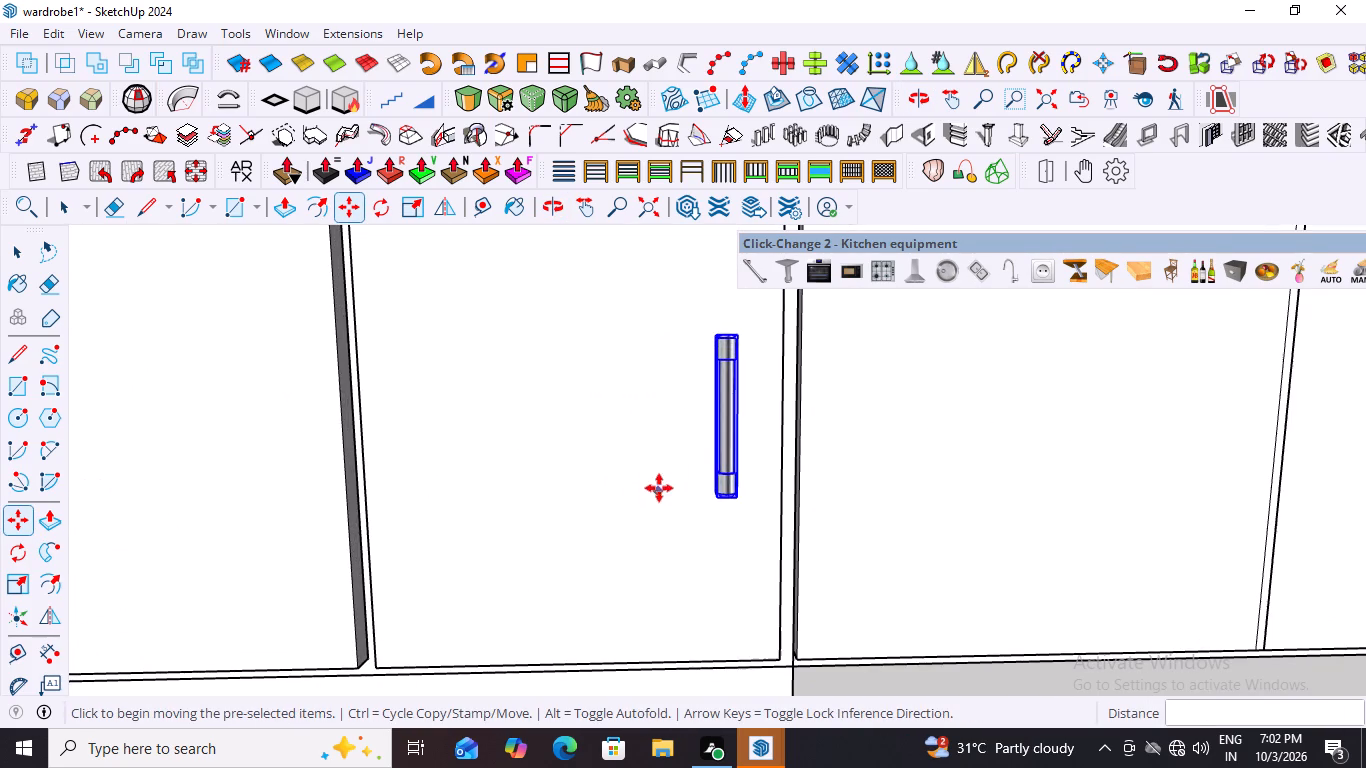
pyautogui.click(725, 419)
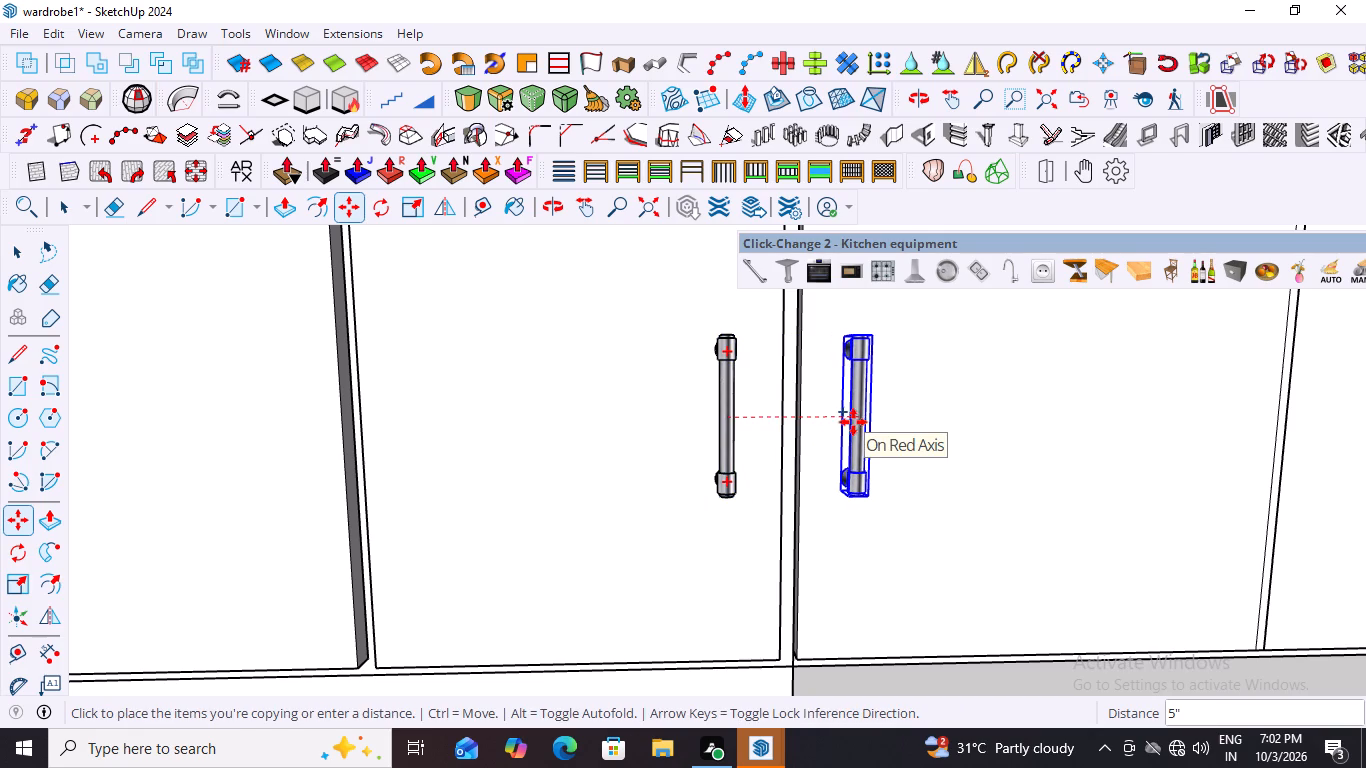
pyautogui.click(853, 422)
pyautogui.scroll(-6, 747, 429)
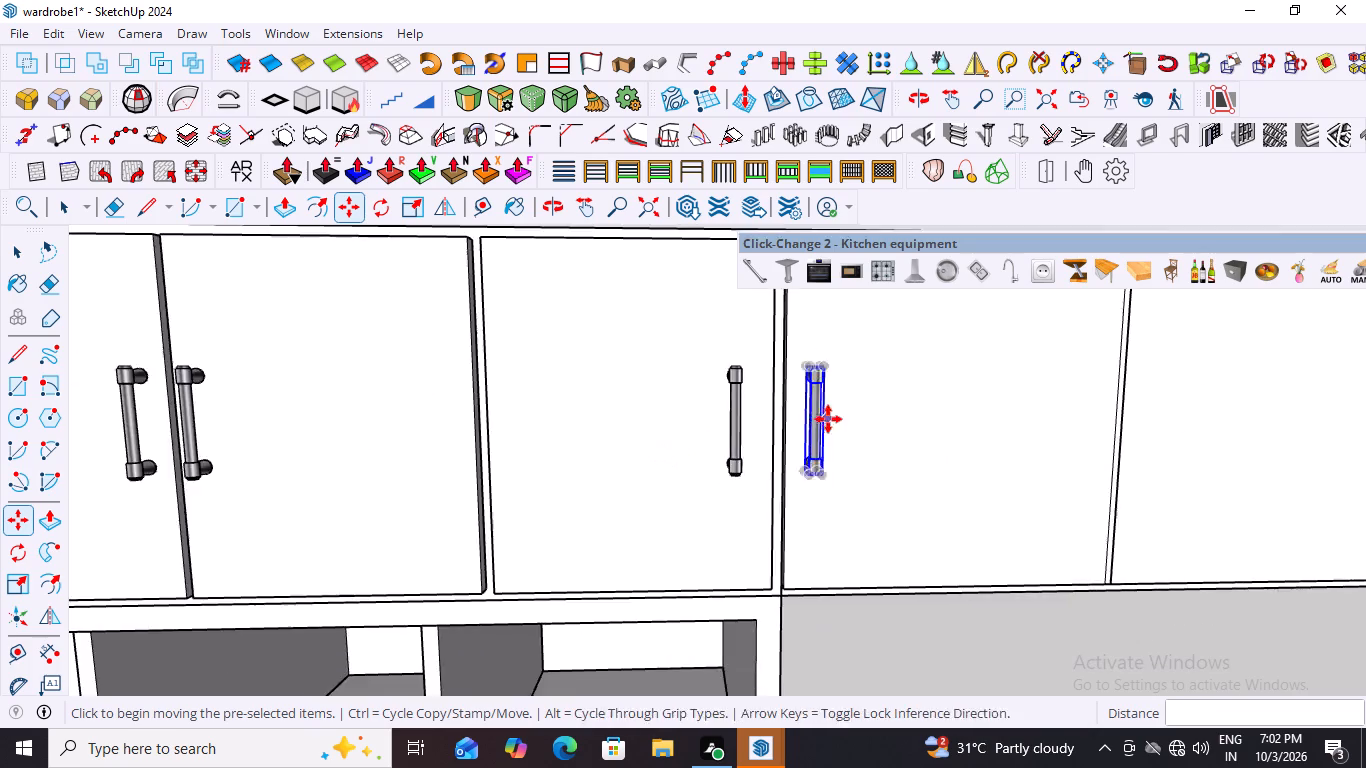
pyautogui.scroll(-10, 828, 419)
pyautogui.press('space')
pyautogui.click(920, 592)
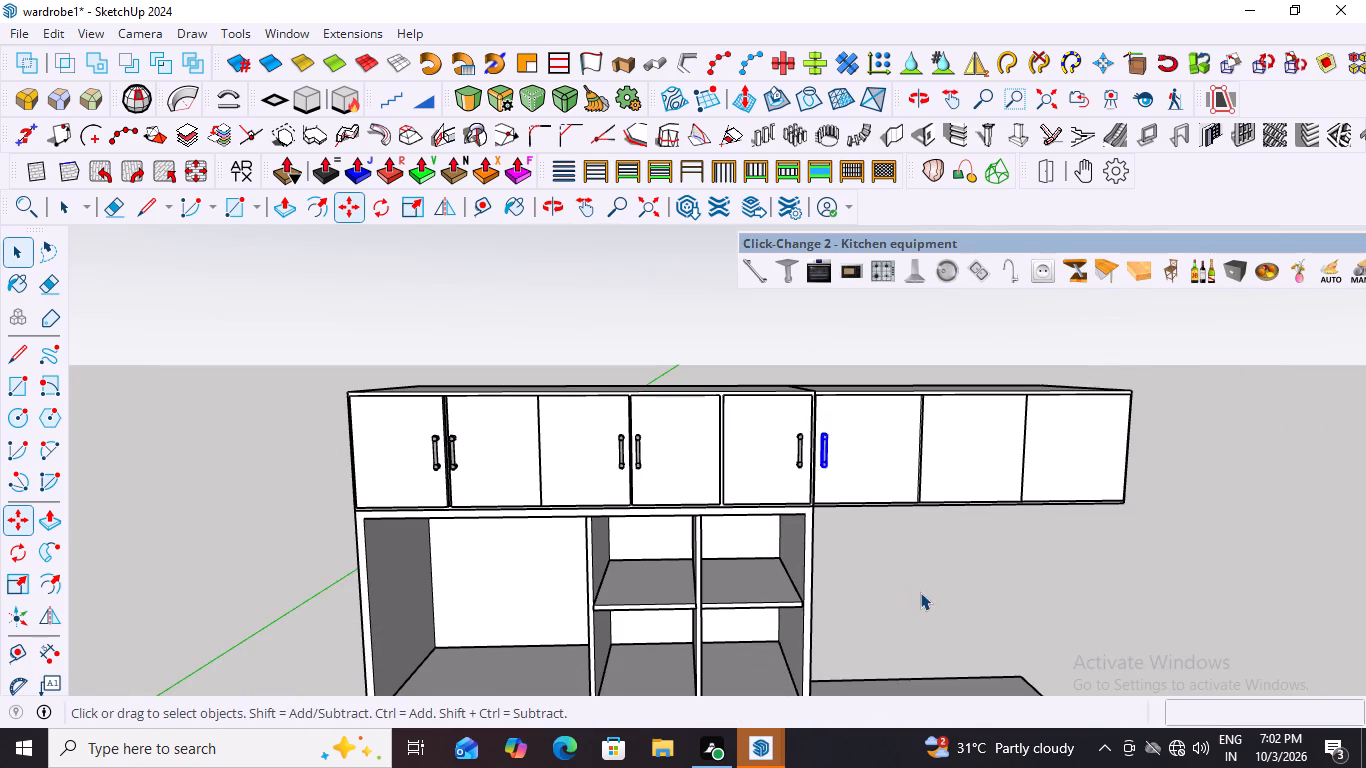
# Move the fifth overhead door's vertical handle about 1/2" along the red axis towards the sixth door.
pyautogui.moveTo(869, 530); pyautogui.dragTo(1021, 531, button='middle')
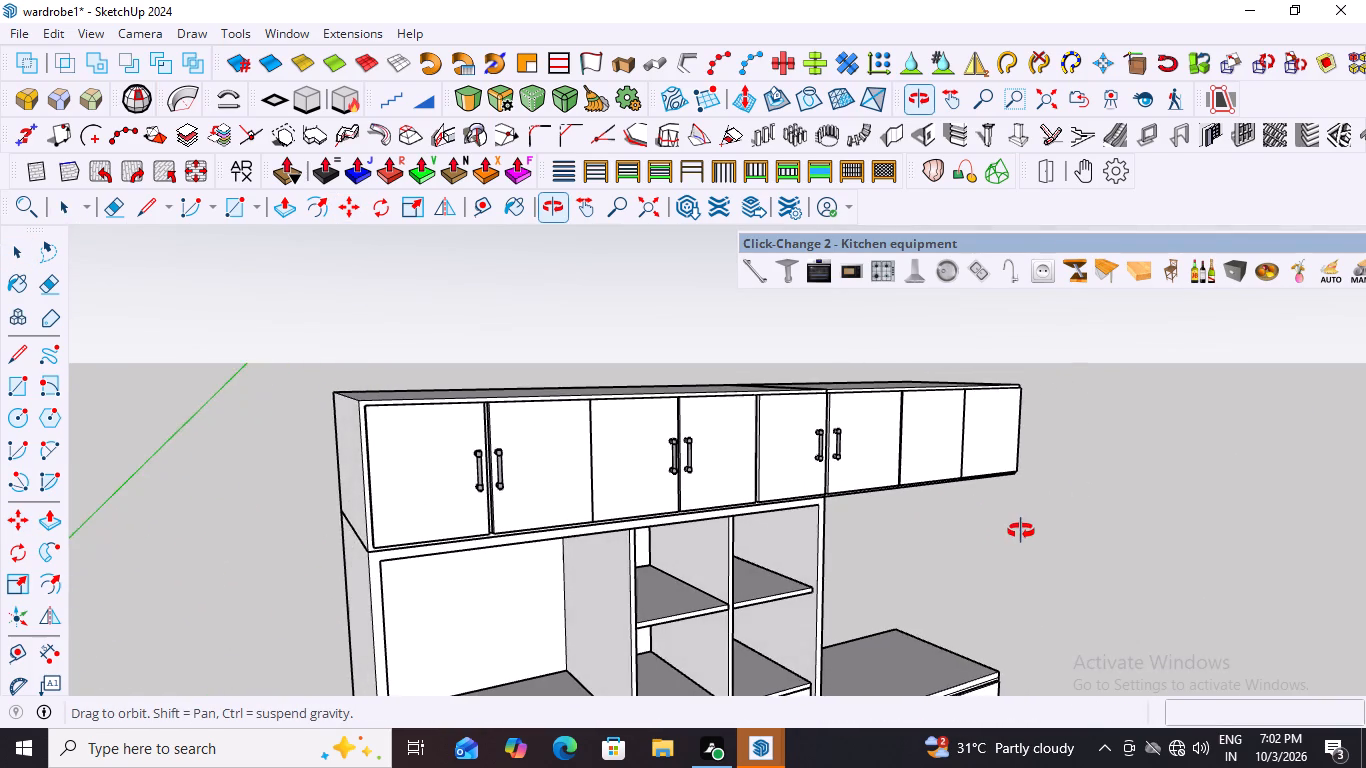
pyautogui.moveTo(1021, 531); pyautogui.dragTo(871, 518, button='middle')
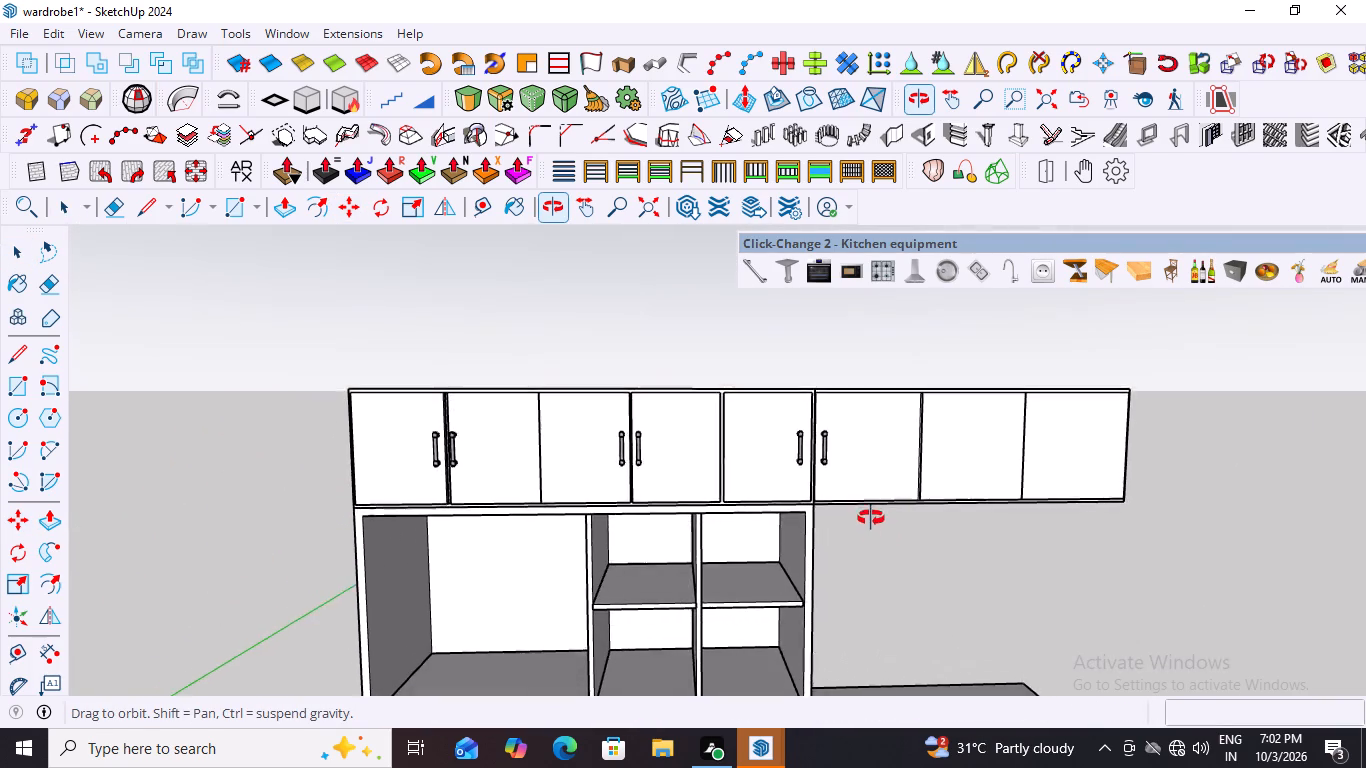
pyautogui.moveTo(871, 518); pyautogui.dragTo(875, 508, button='middle')
pyautogui.scroll(17, 836, 465)
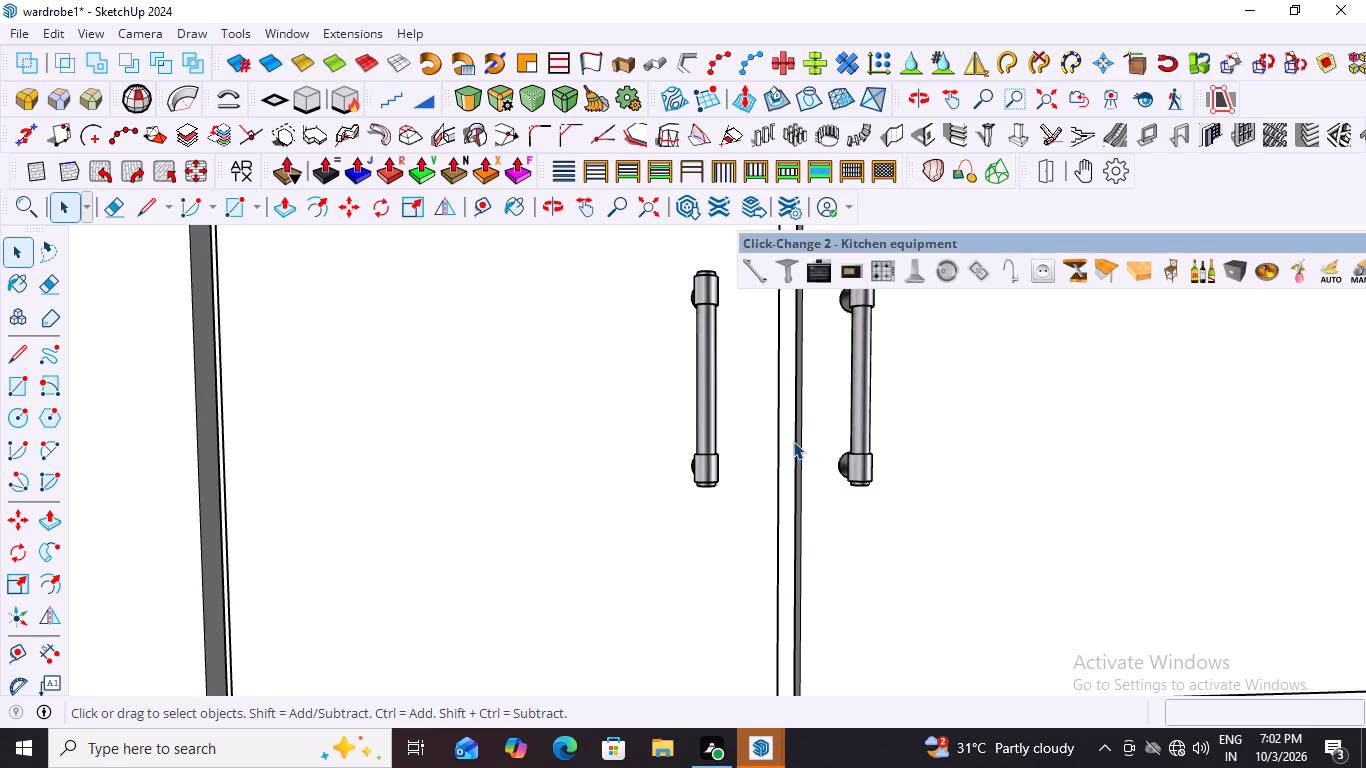
pyautogui.scroll(5, 793, 441)
pyautogui.scroll(-9, 793, 441)
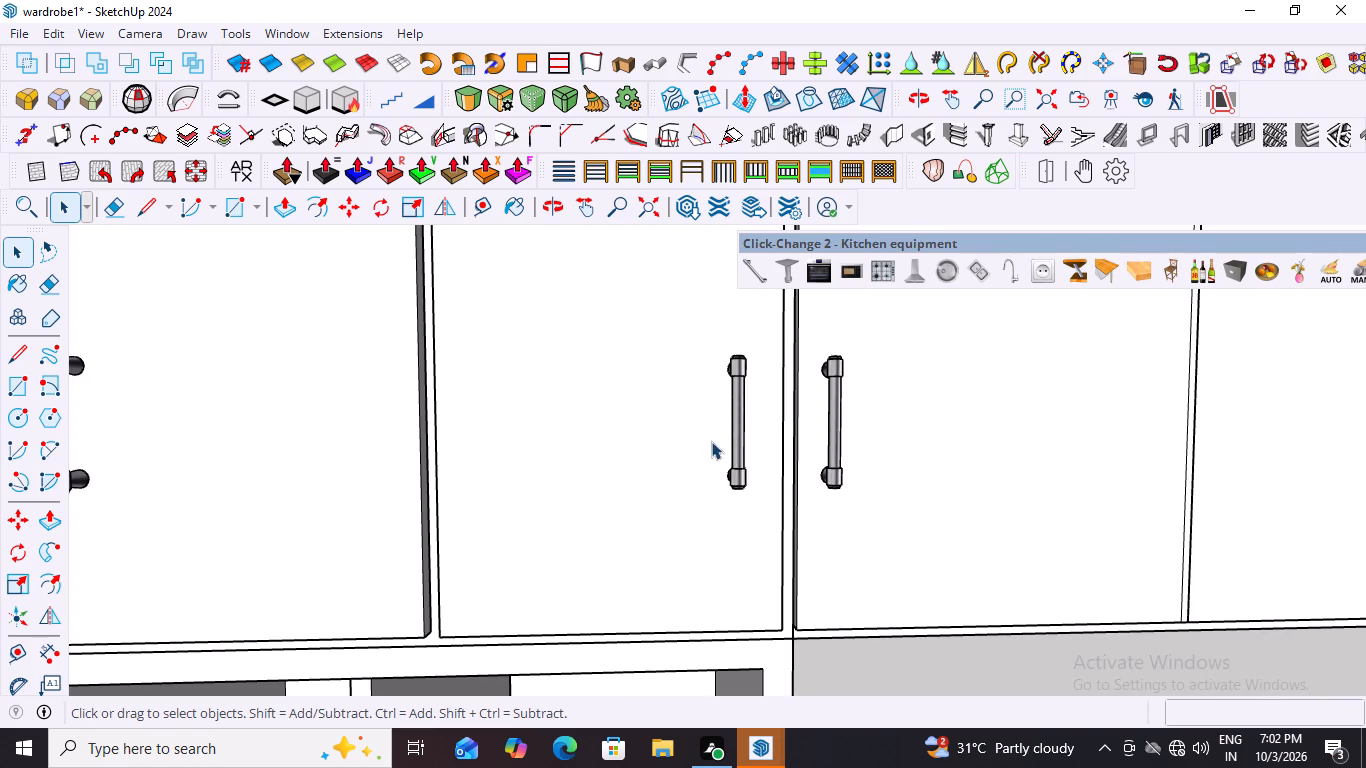
pyautogui.click(736, 433)
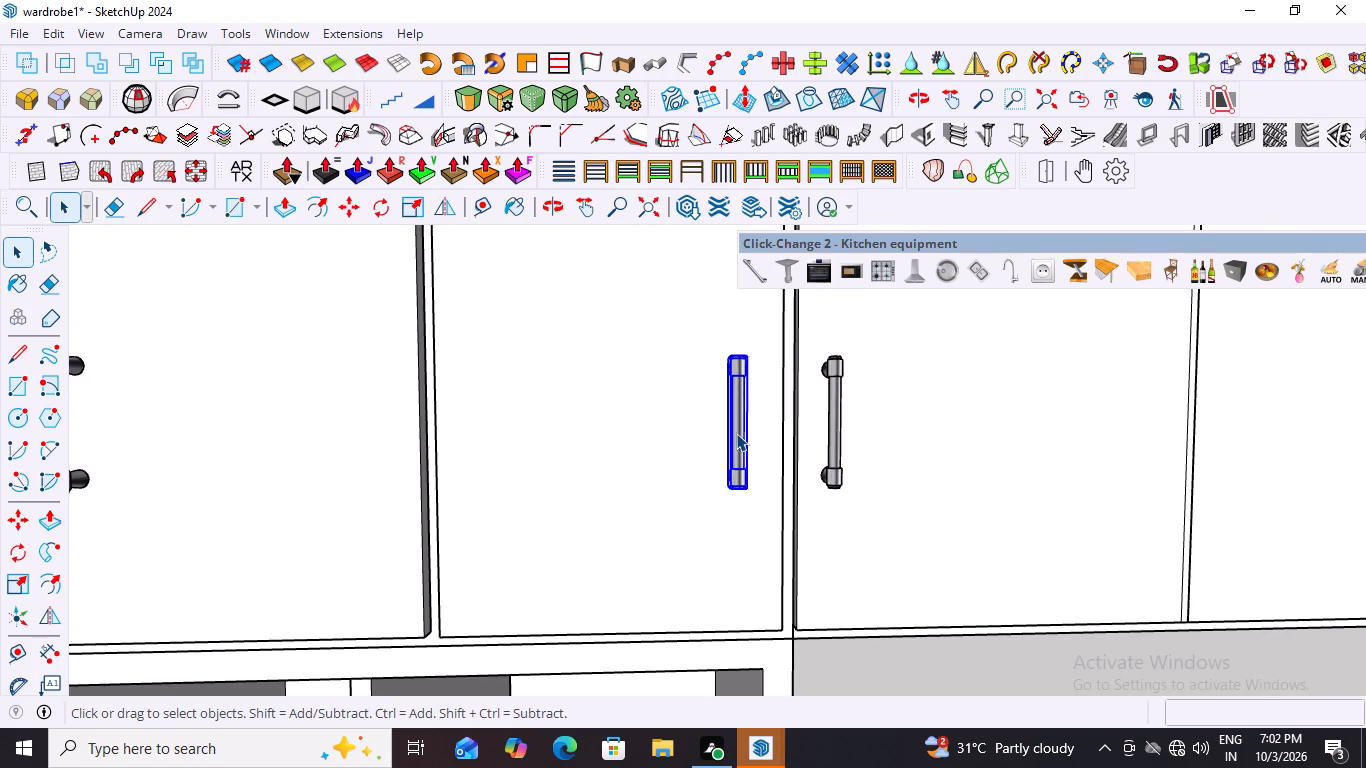
pyautogui.press('m')
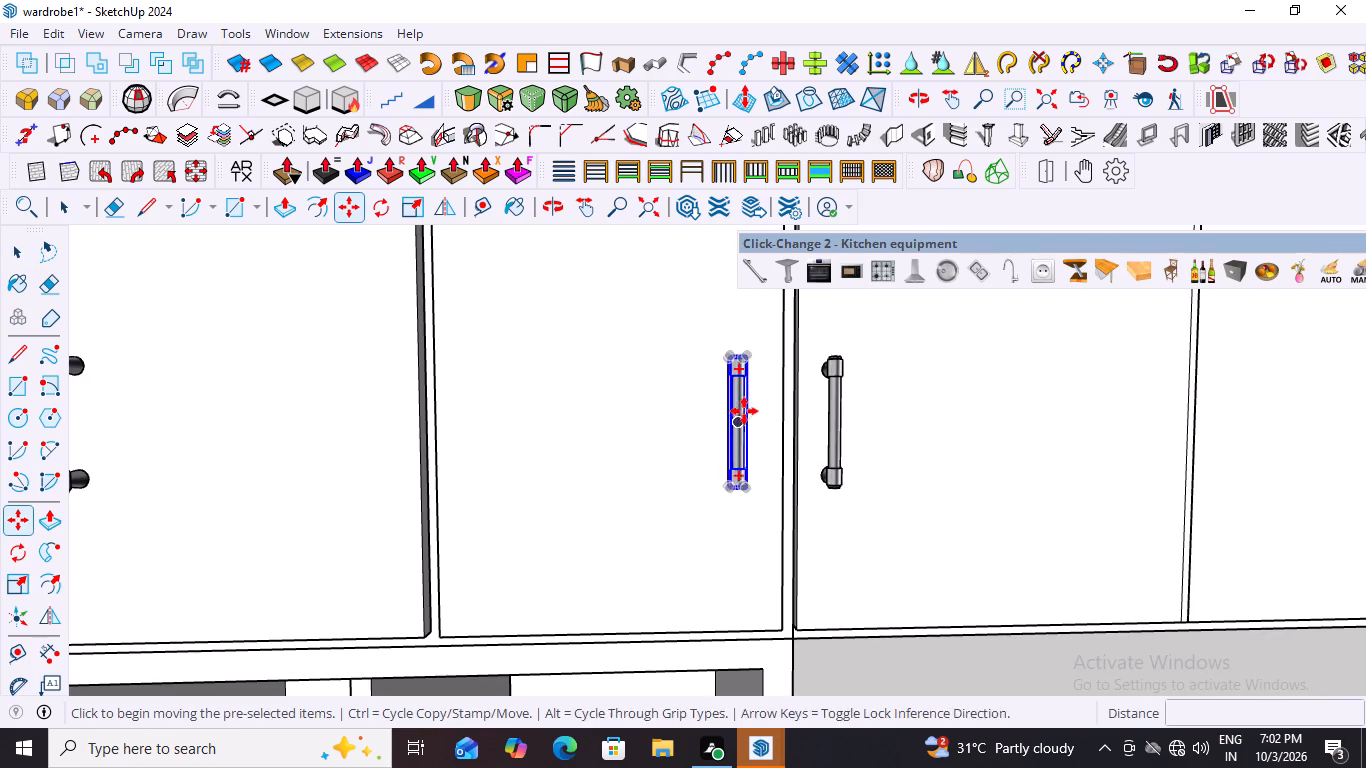
pyautogui.click(739, 424)
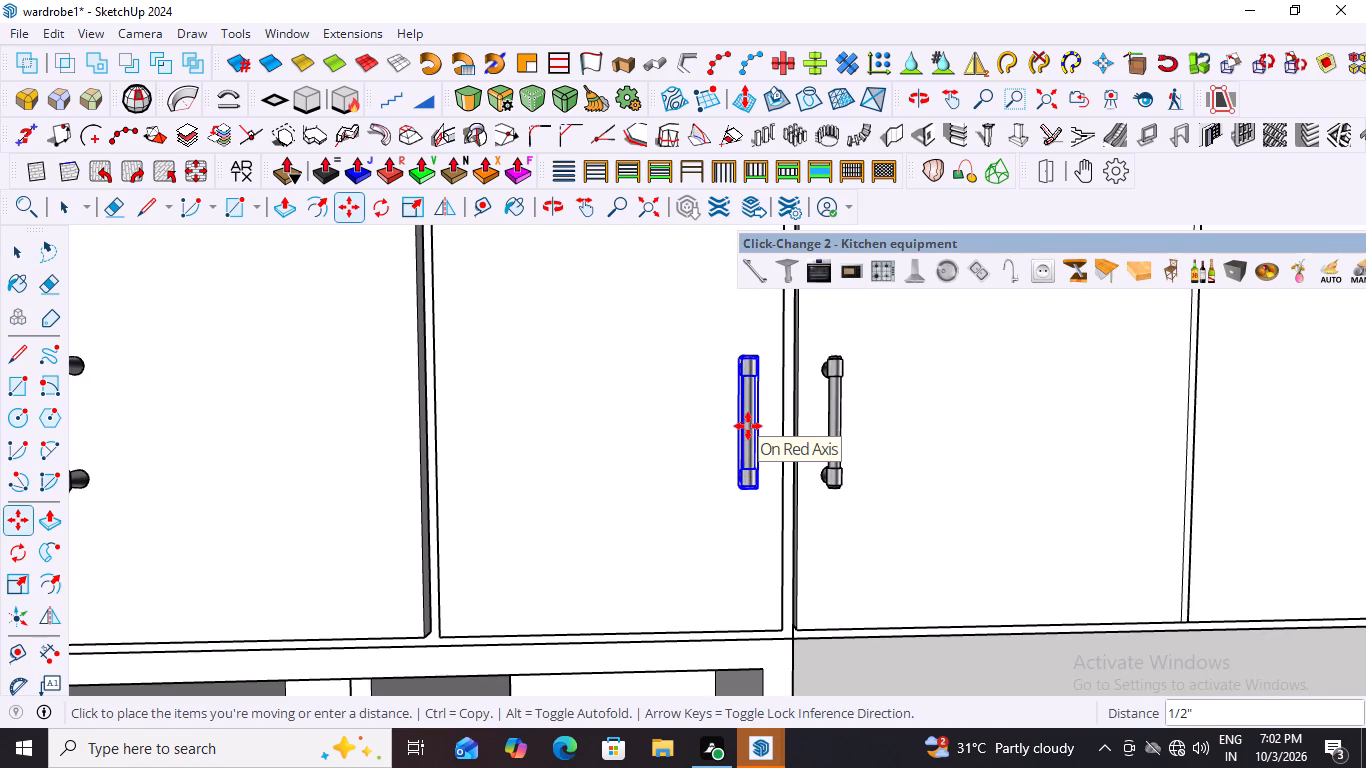
pyautogui.click(748, 426)
pyautogui.scroll(-8, 820, 414)
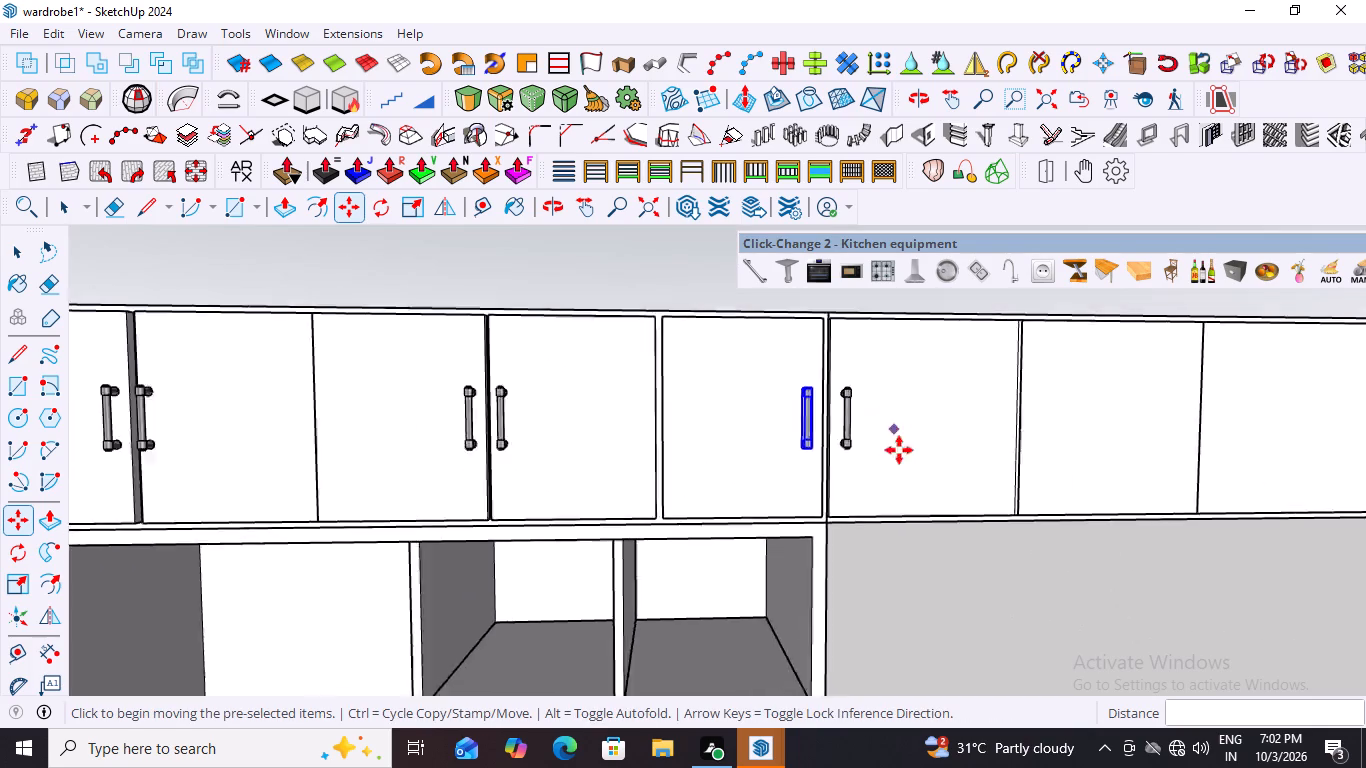
pyautogui.scroll(-6, 899, 450)
pyautogui.press('space')
pyautogui.click(921, 578)
# Review the handle layout on the overhead doors and the whole wardrobe from several angles and distances.
pyautogui.moveTo(958, 546); pyautogui.dragTo(945, 540, button='middle')
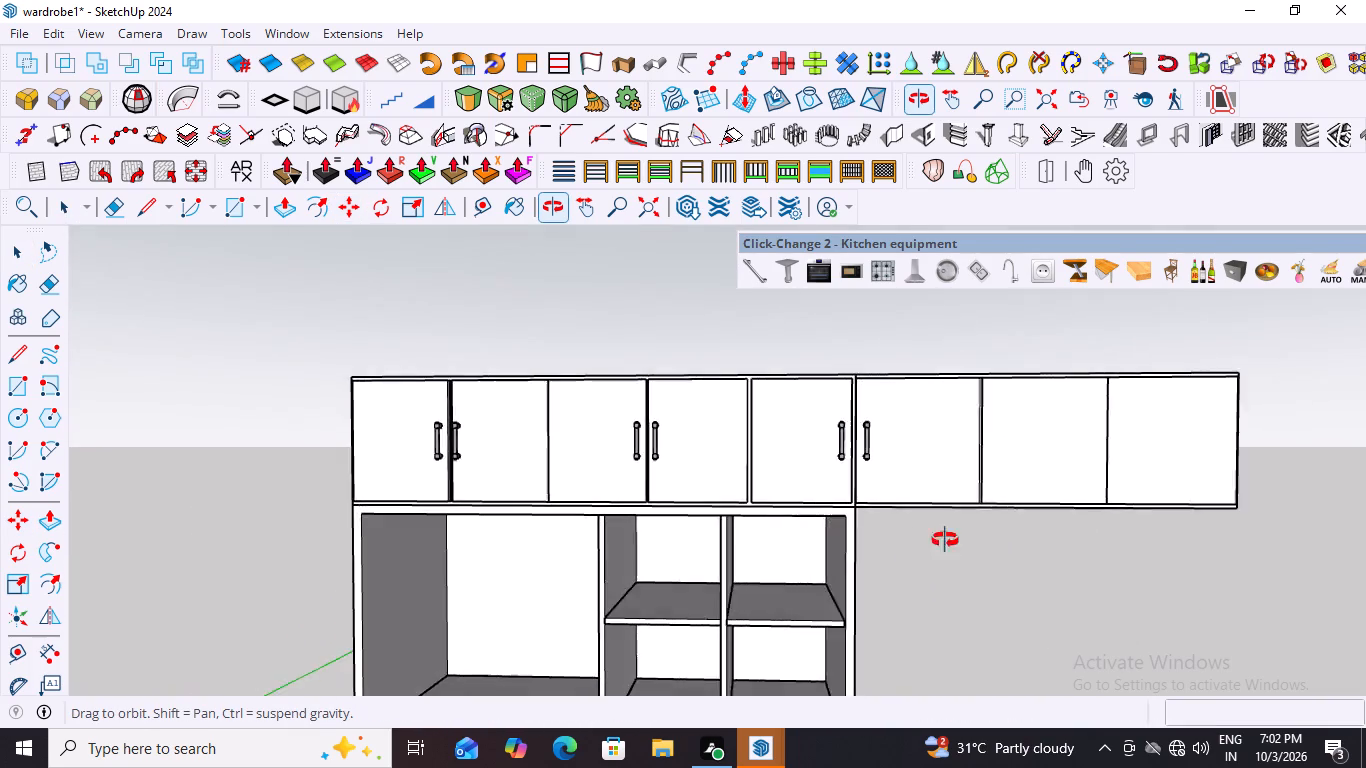
pyautogui.moveTo(945, 540); pyautogui.dragTo(833, 526, button='middle')
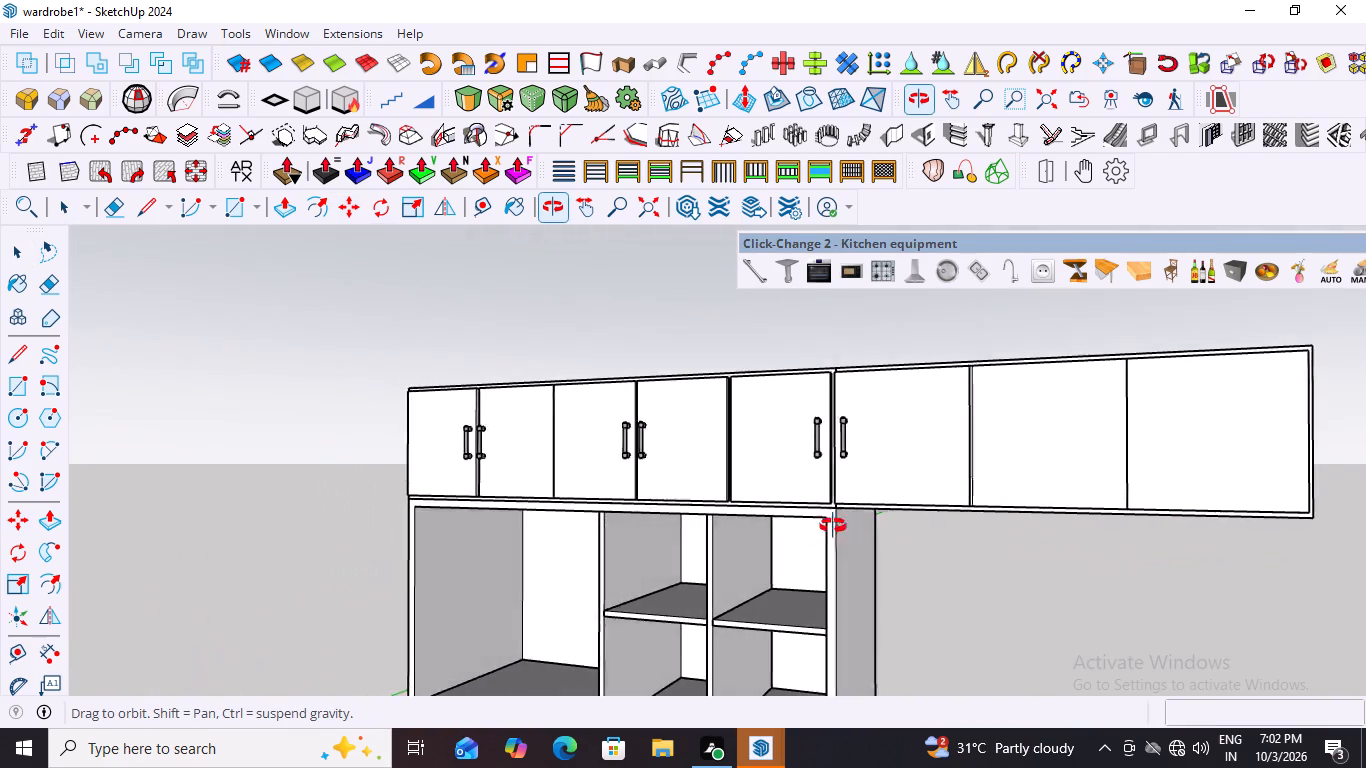
pyautogui.moveTo(833, 526); pyautogui.dragTo(943, 544, button='middle')
pyautogui.scroll(-3, 953, 548)
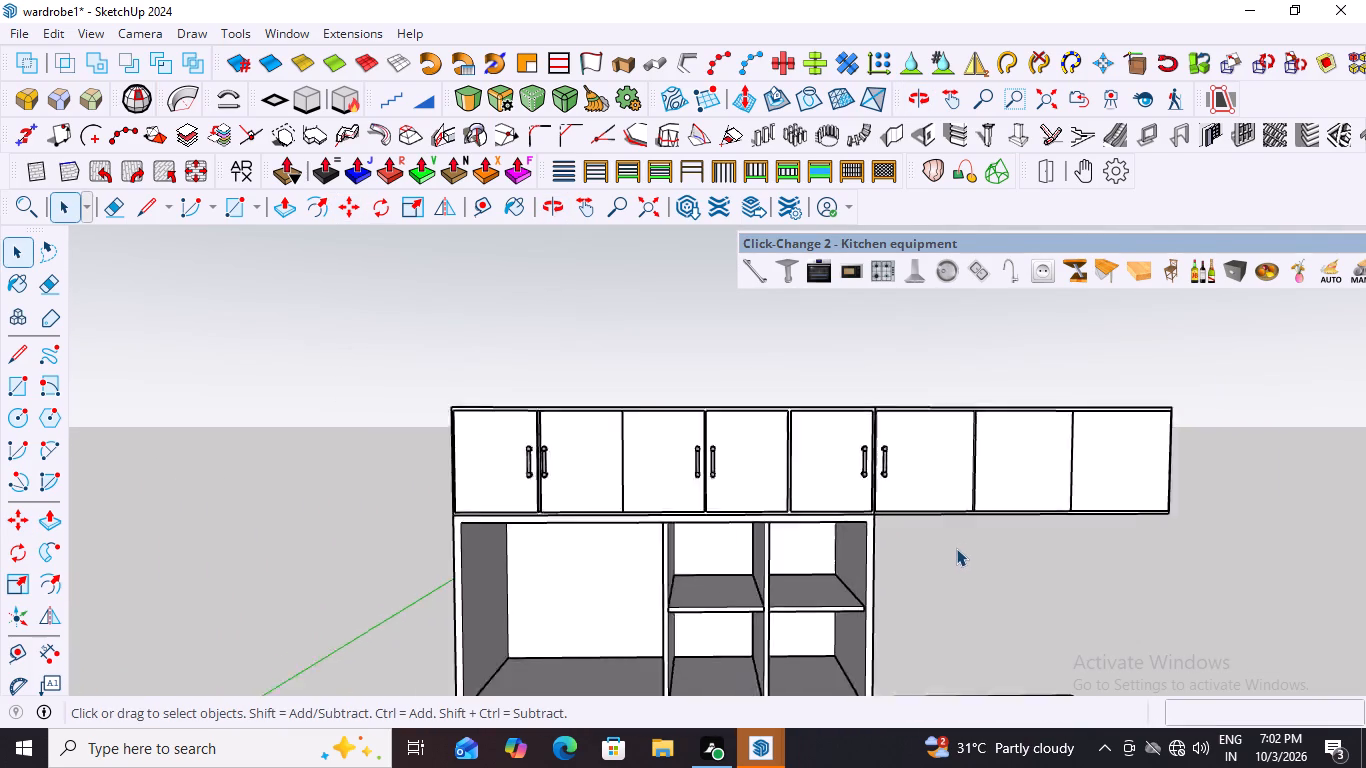
pyautogui.scroll(-7, 956, 548)
pyautogui.scroll(1, 1030, 549)
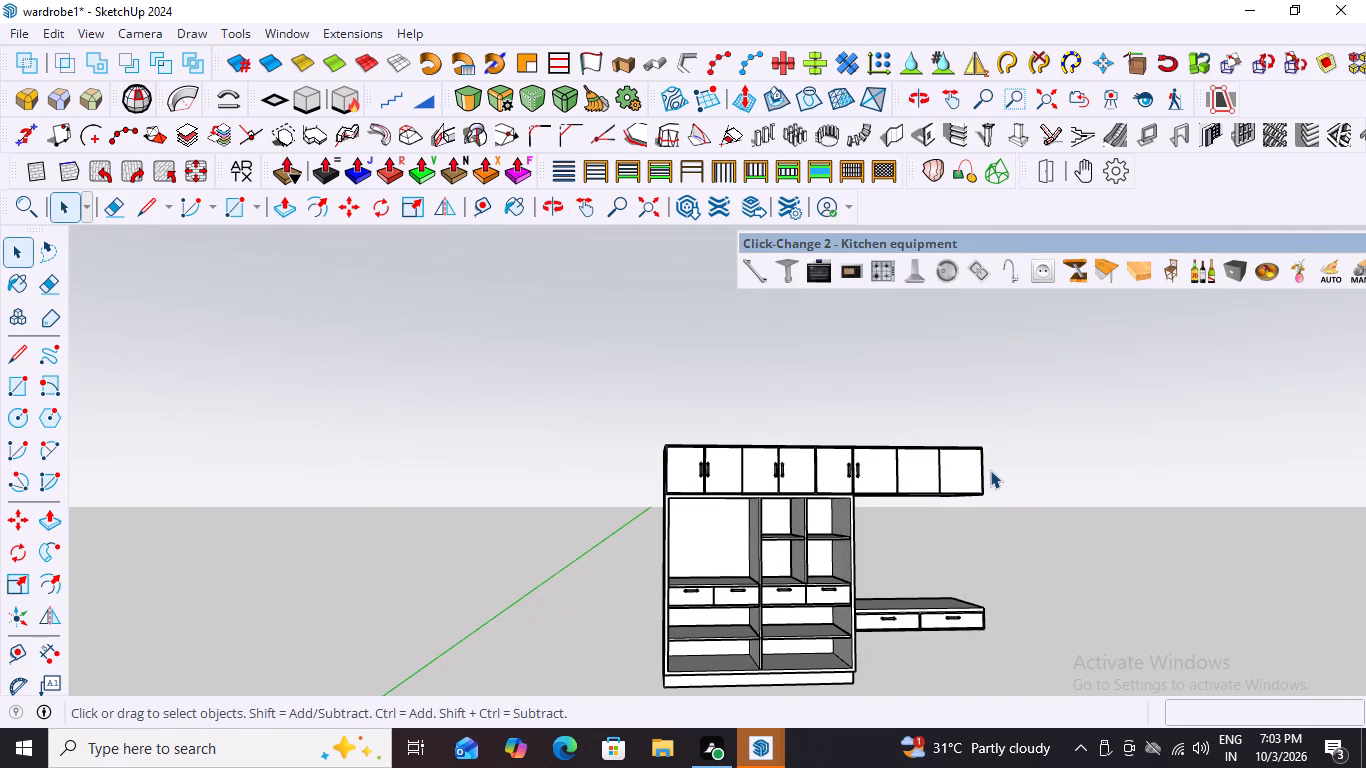
pyautogui.scroll(-6, 983, 469)
pyautogui.moveTo(961, 493); pyautogui.dragTo(906, 579, button='middle')
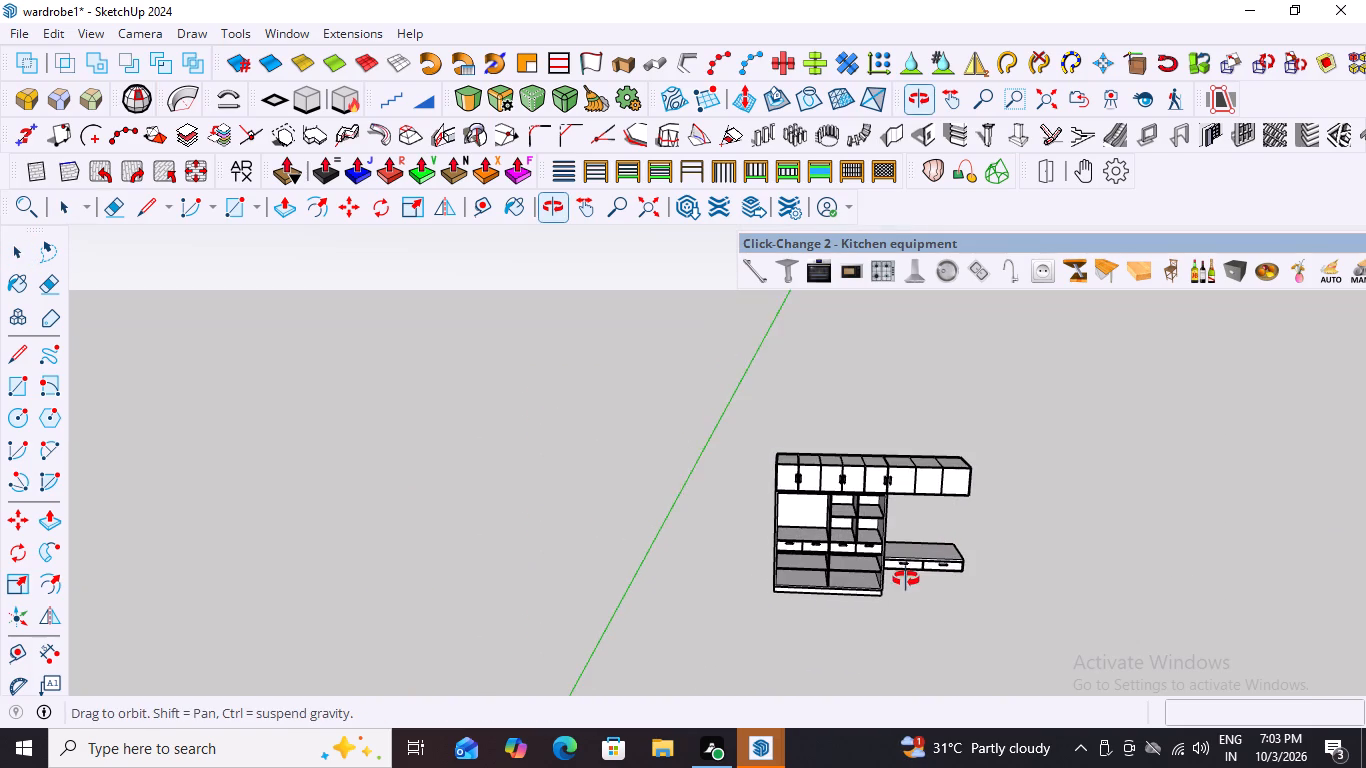
pyautogui.moveTo(906, 579); pyautogui.dragTo(911, 579, button='middle')
pyautogui.moveTo(1080, 539); pyautogui.dragTo(1199, 485, button='middle')
pyautogui.scroll(6, 903, 535)
pyautogui.scroll(2, 800, 485)
pyautogui.scroll(-6, 869, 476)
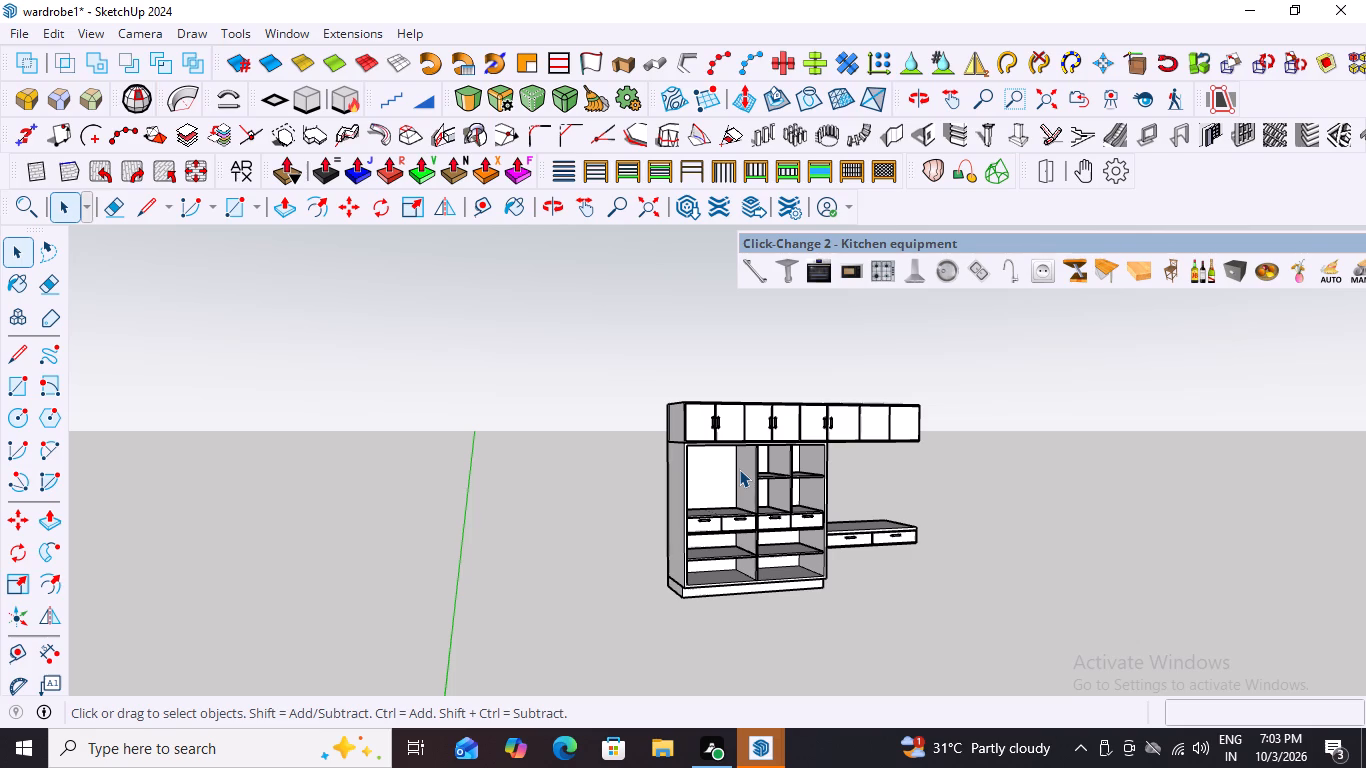
pyautogui.scroll(-7, 799, 547)
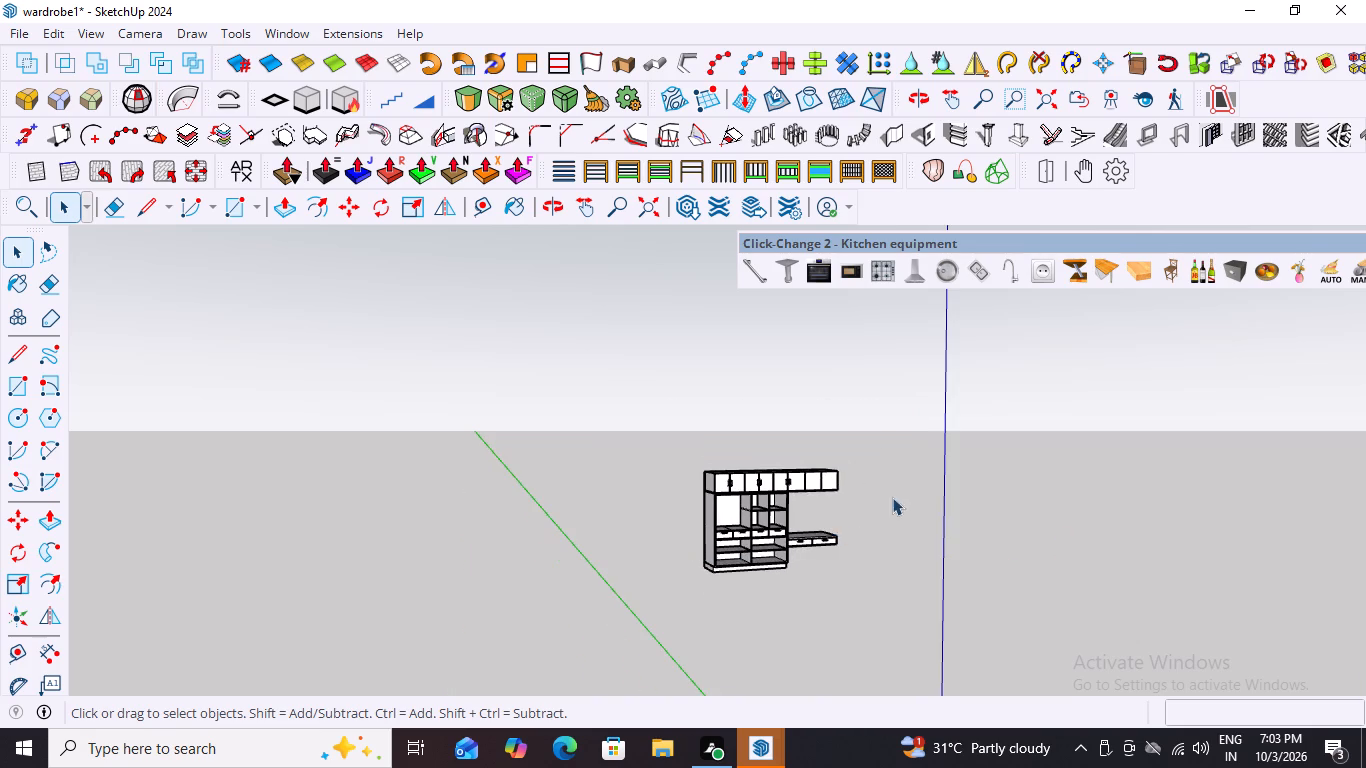
pyautogui.scroll(-5, 655, 516)
pyautogui.moveTo(1008, 514); pyautogui.dragTo(895, 542, button='middle')
pyautogui.scroll(13, 719, 517)
pyautogui.moveTo(861, 500); pyautogui.dragTo(904, 499, button='middle')
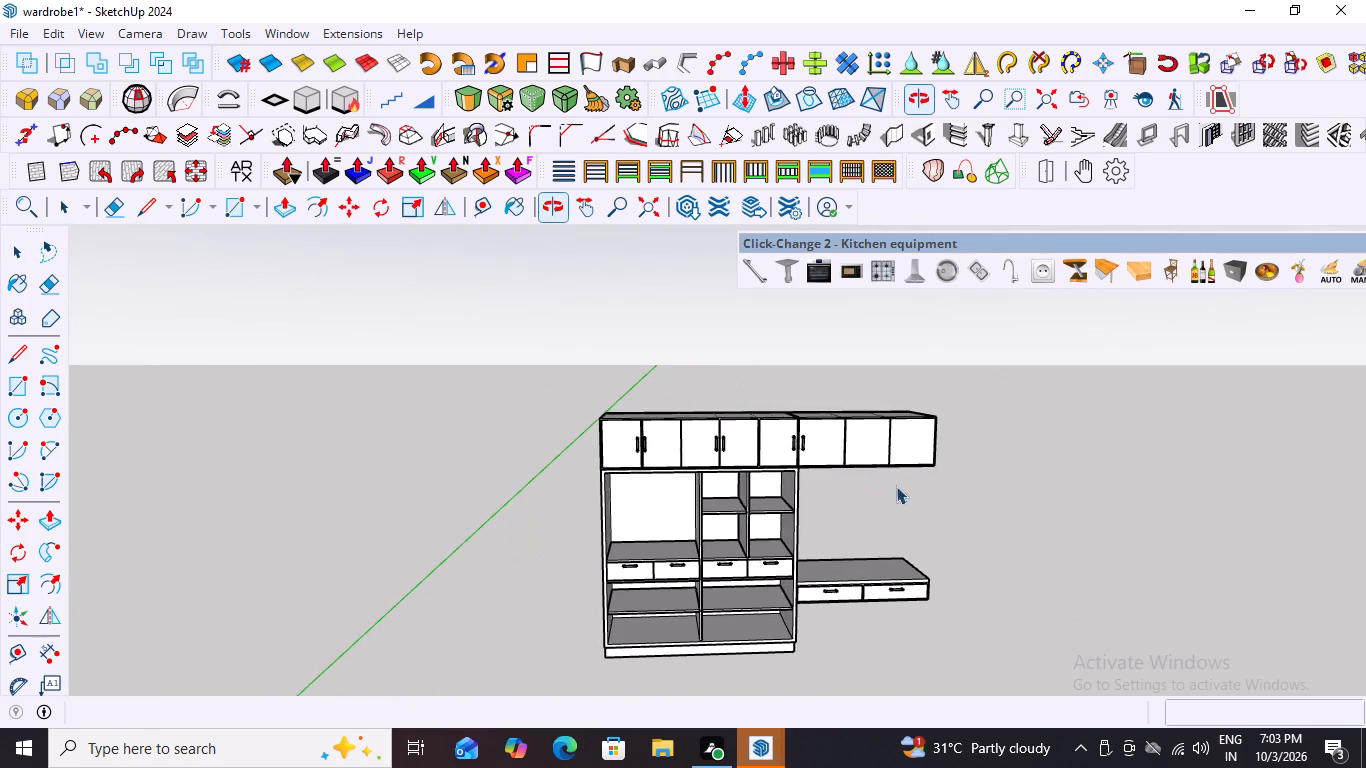
# Copy the sixth overhead door's vertical handle about 3' along the red axis onto the far edge of the seventh door.
pyautogui.scroll(8, 831, 433)
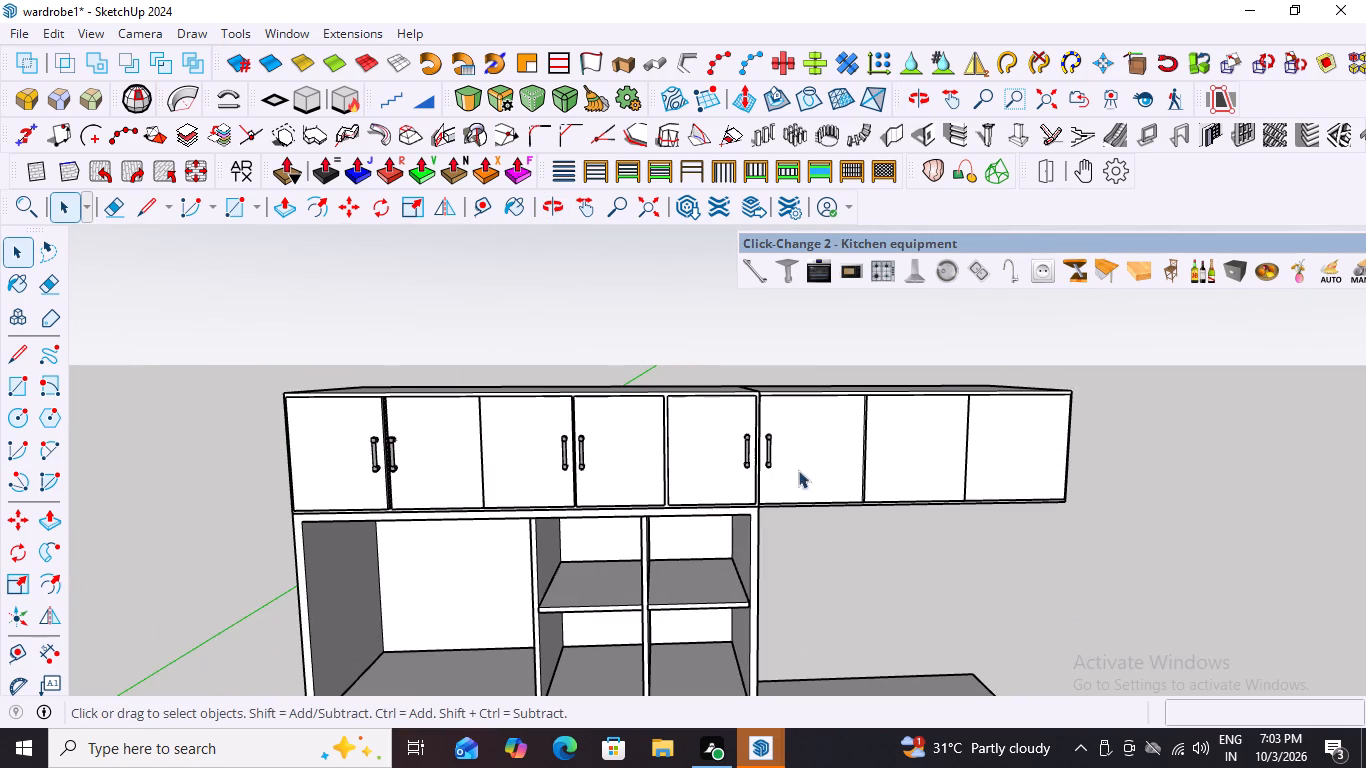
pyautogui.scroll(1, 900, 457)
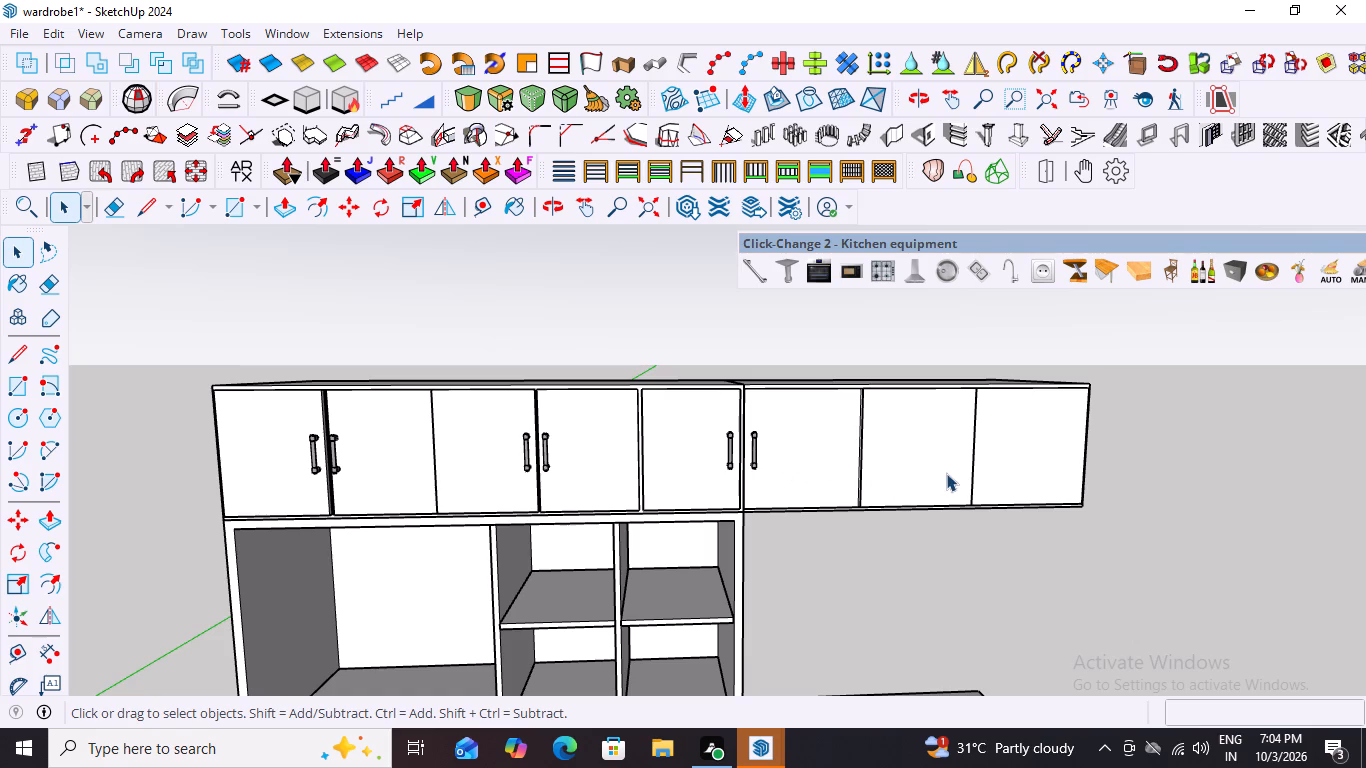
pyautogui.scroll(2, 726, 475)
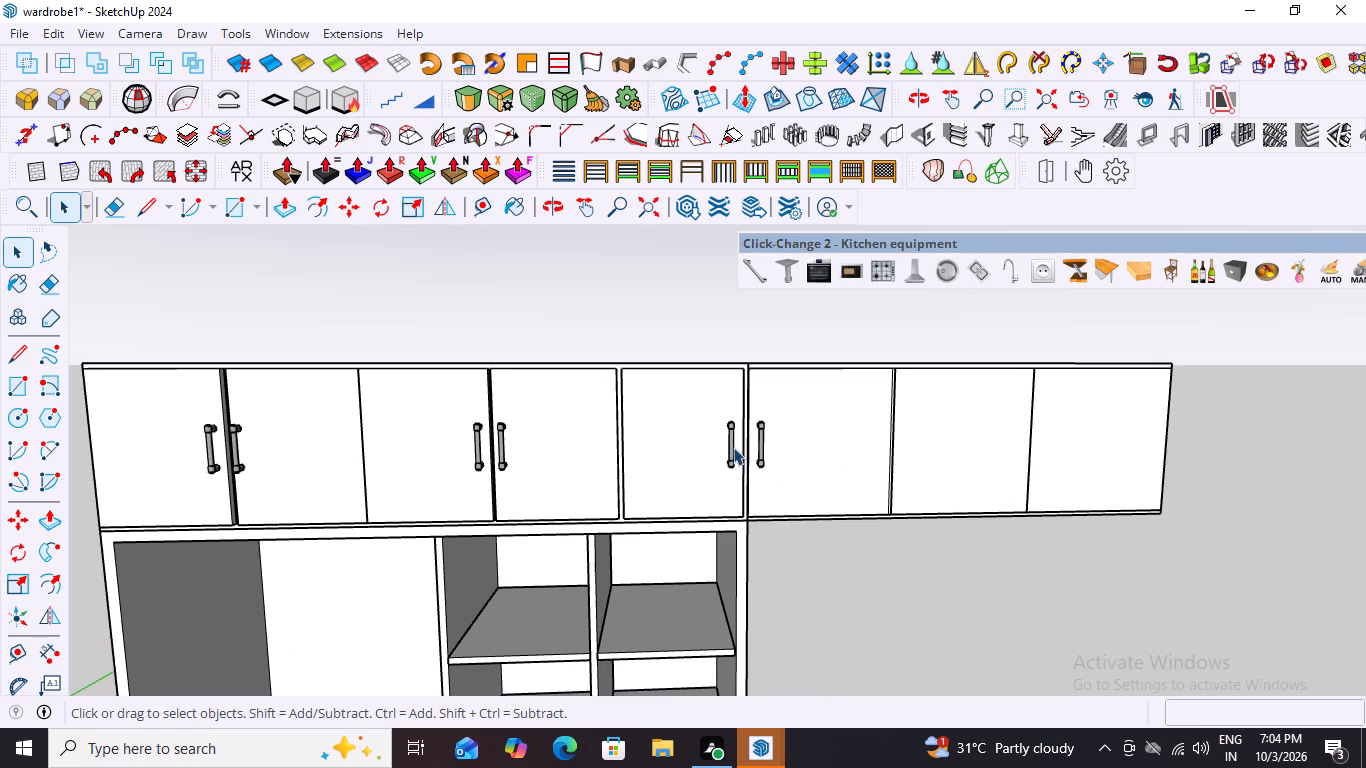
pyautogui.click(760, 451)
pyautogui.press('m')
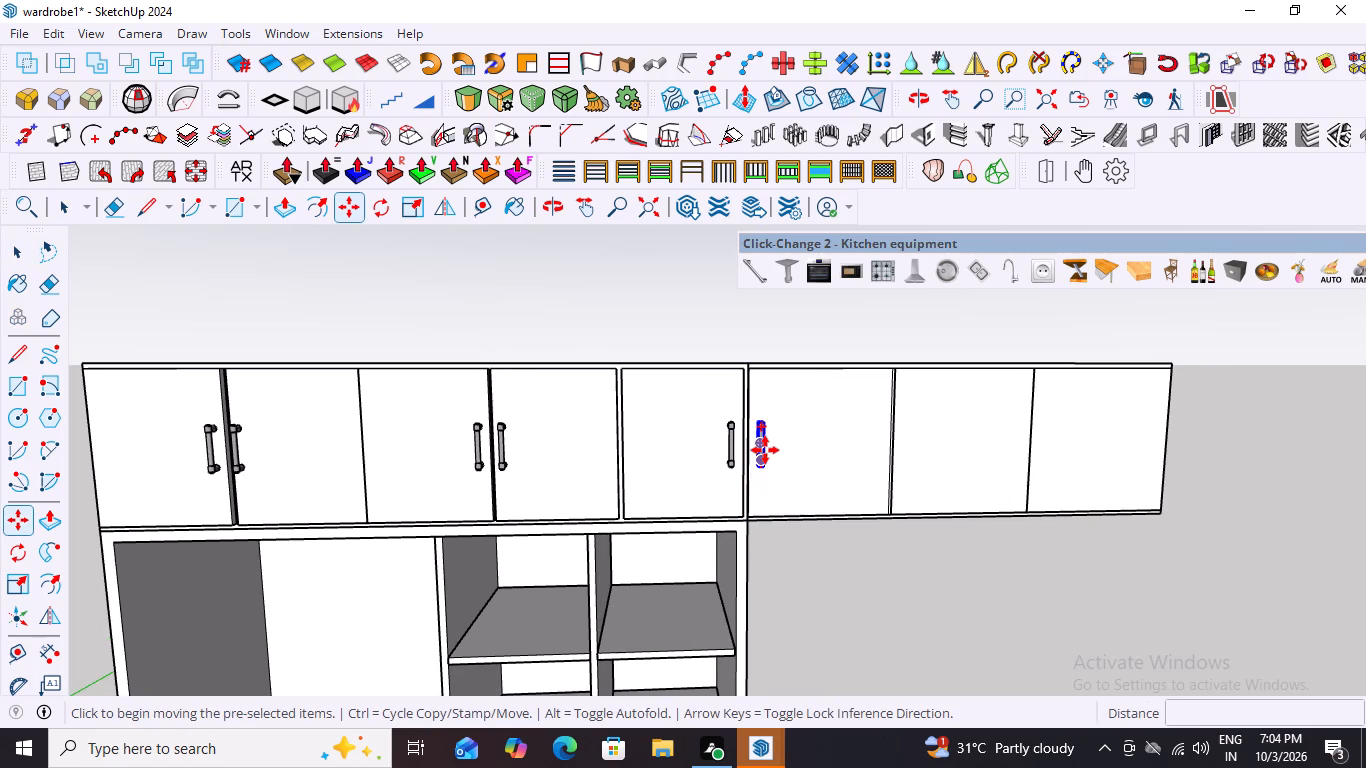
pyautogui.scroll(12, 765, 450)
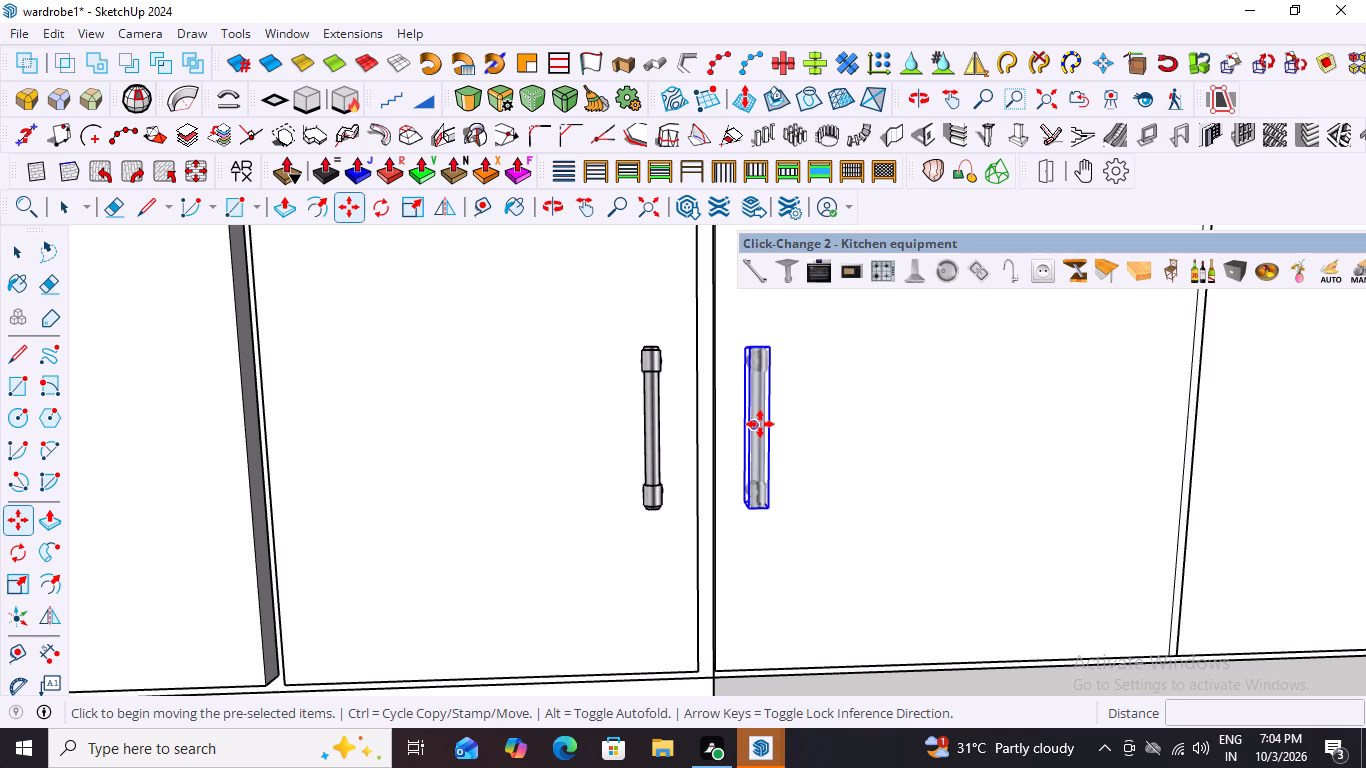
pyautogui.scroll(7, 757, 436)
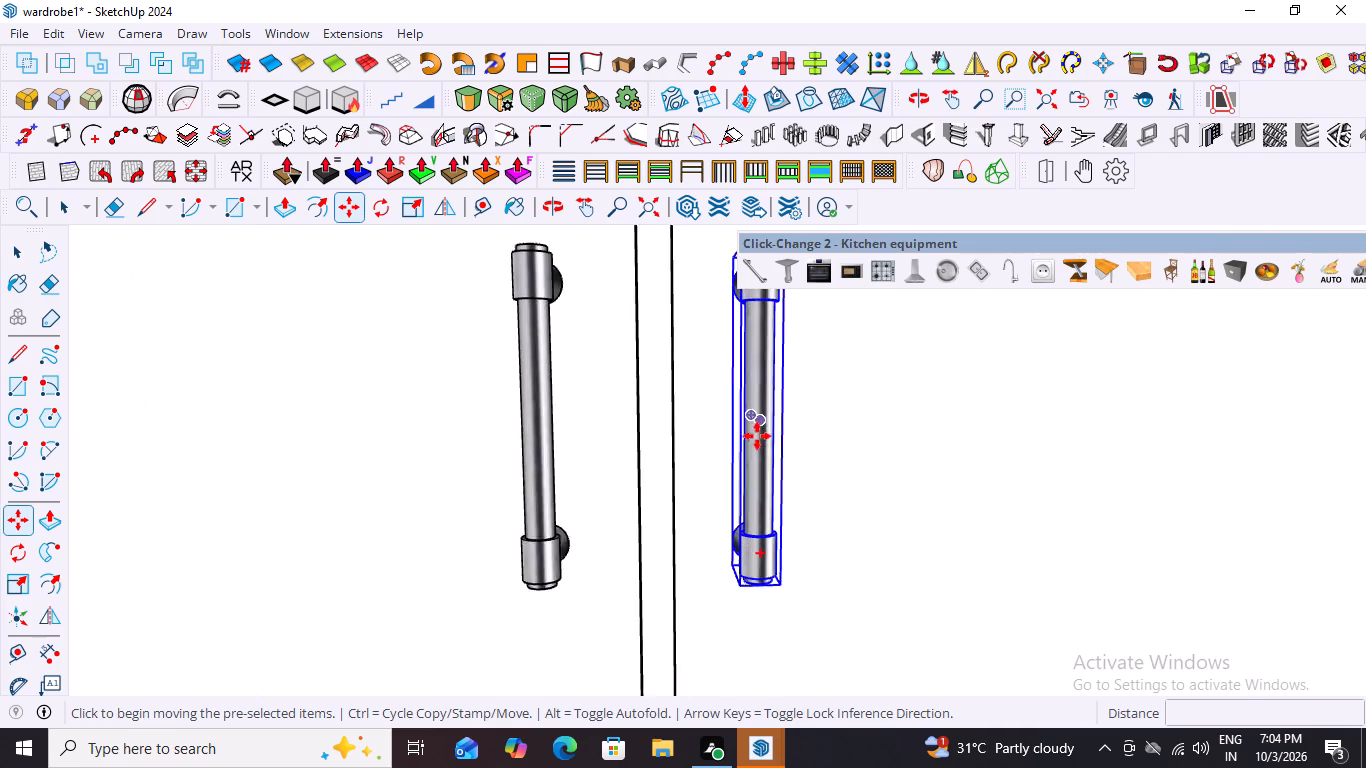
pyautogui.scroll(1, 757, 436)
pyautogui.click(761, 422)
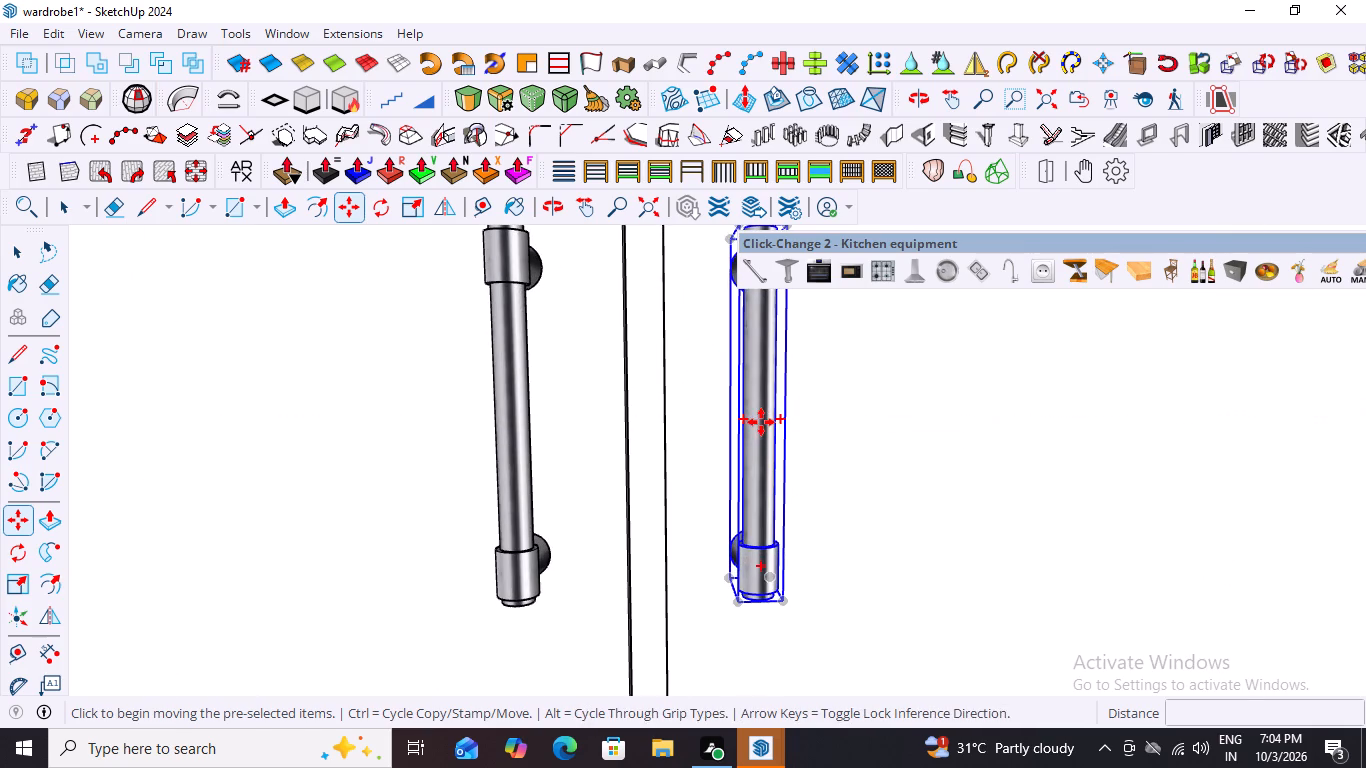
pyautogui.scroll(-15, 824, 465)
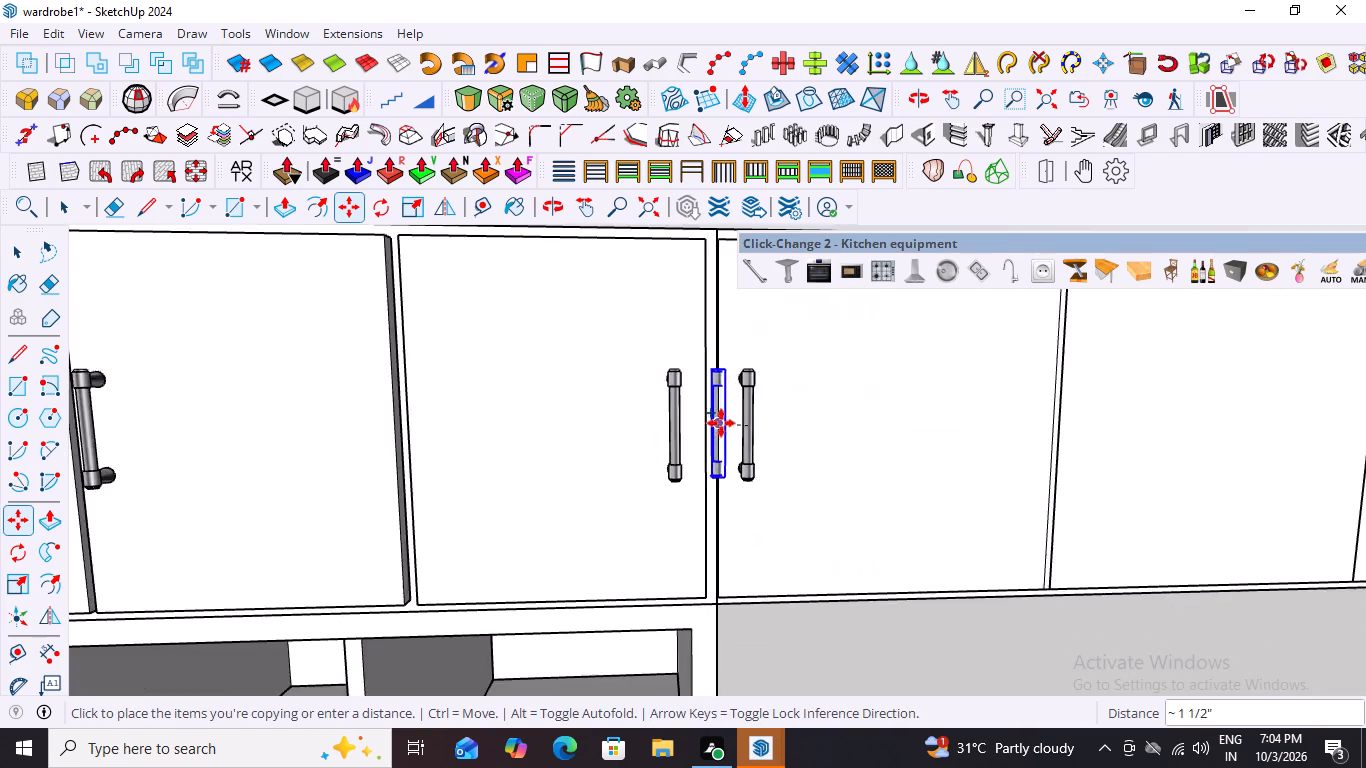
pyautogui.scroll(-8, 721, 423)
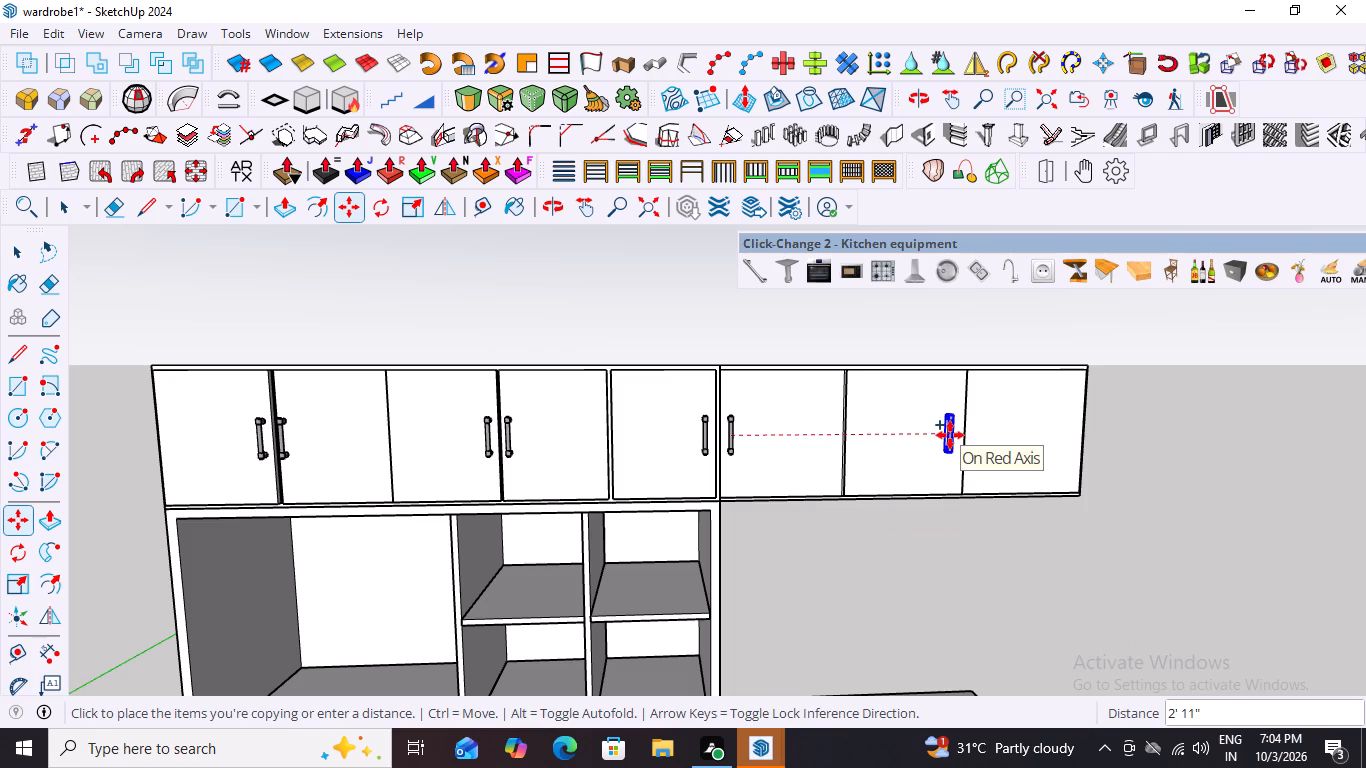
pyautogui.scroll(13, 950, 435)
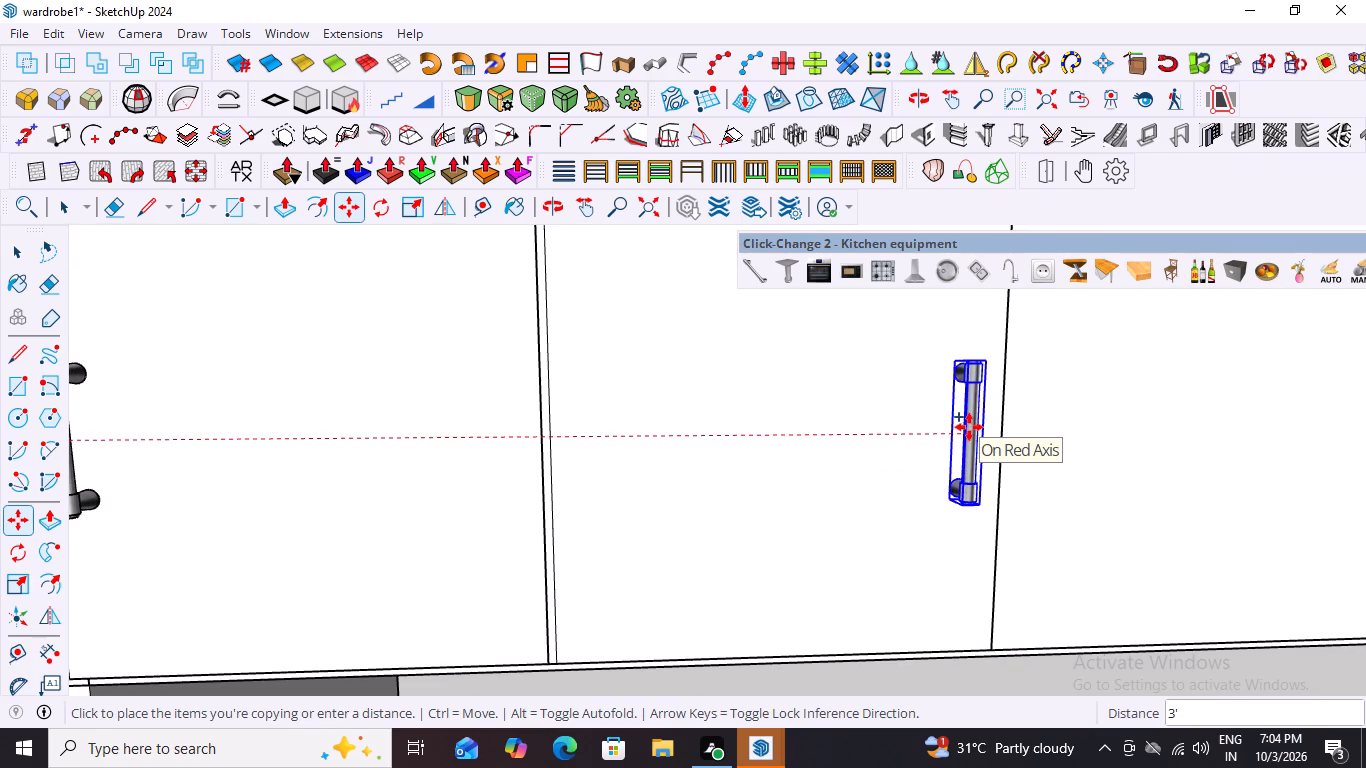
pyautogui.click(969, 427)
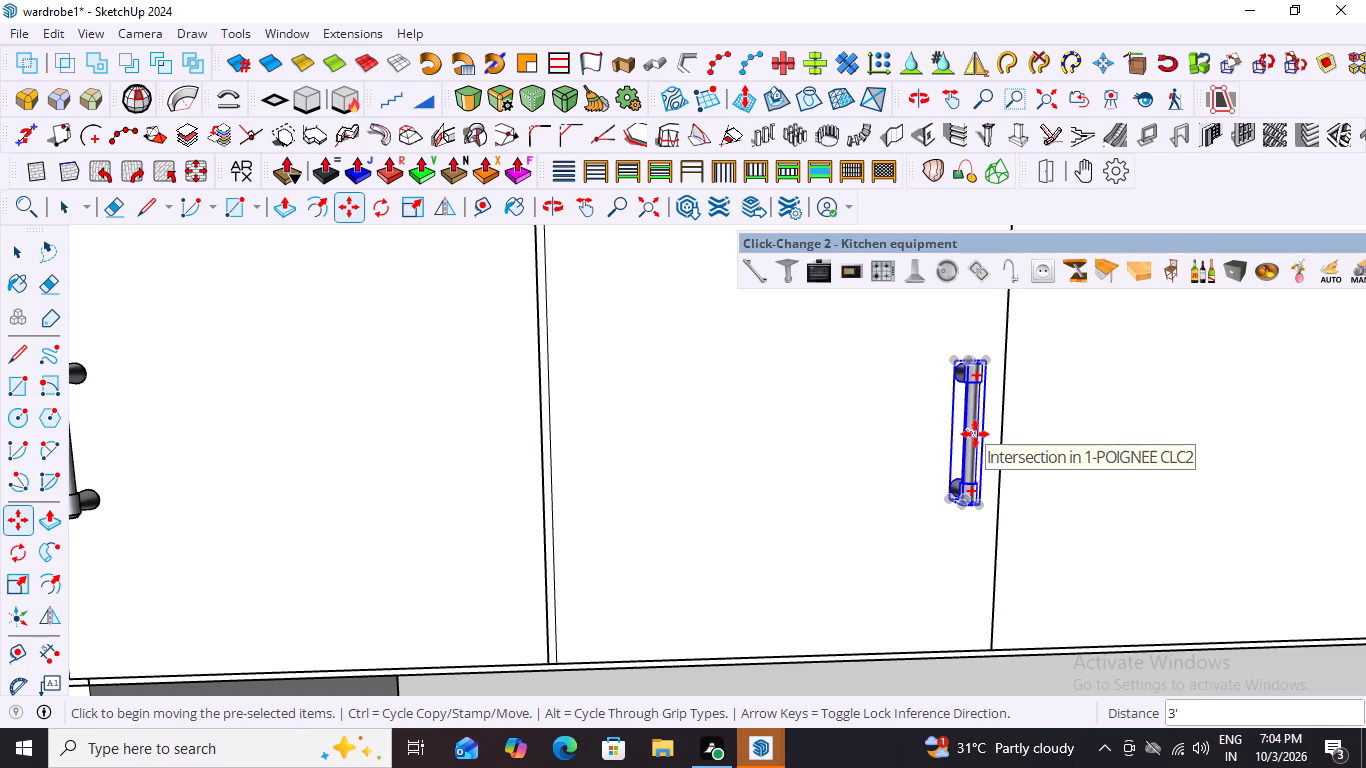
# Copy the seventh overhead door's vertical handle about 3" along the red axis onto the near edge of the eighth door.
pyautogui.click(975, 434)
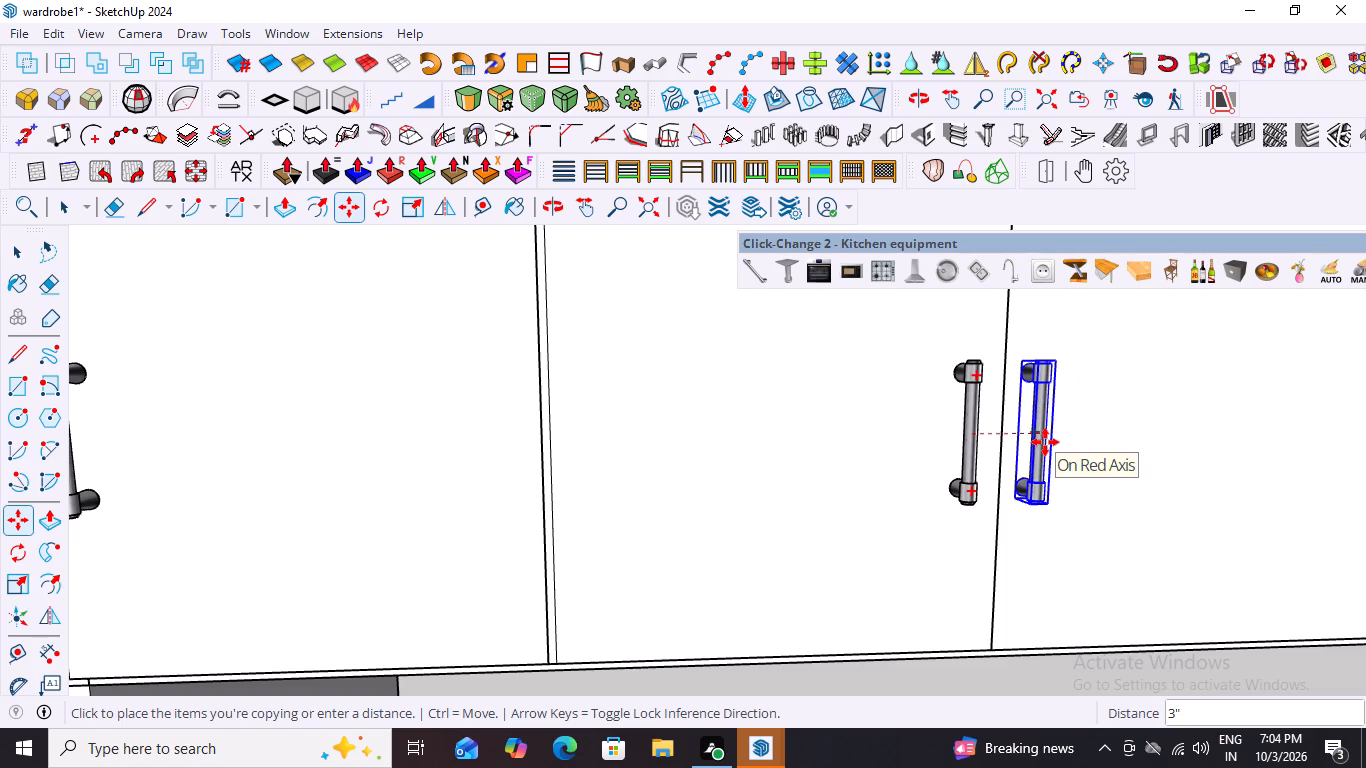
pyautogui.click(1045, 442)
pyautogui.scroll(-7, 765, 452)
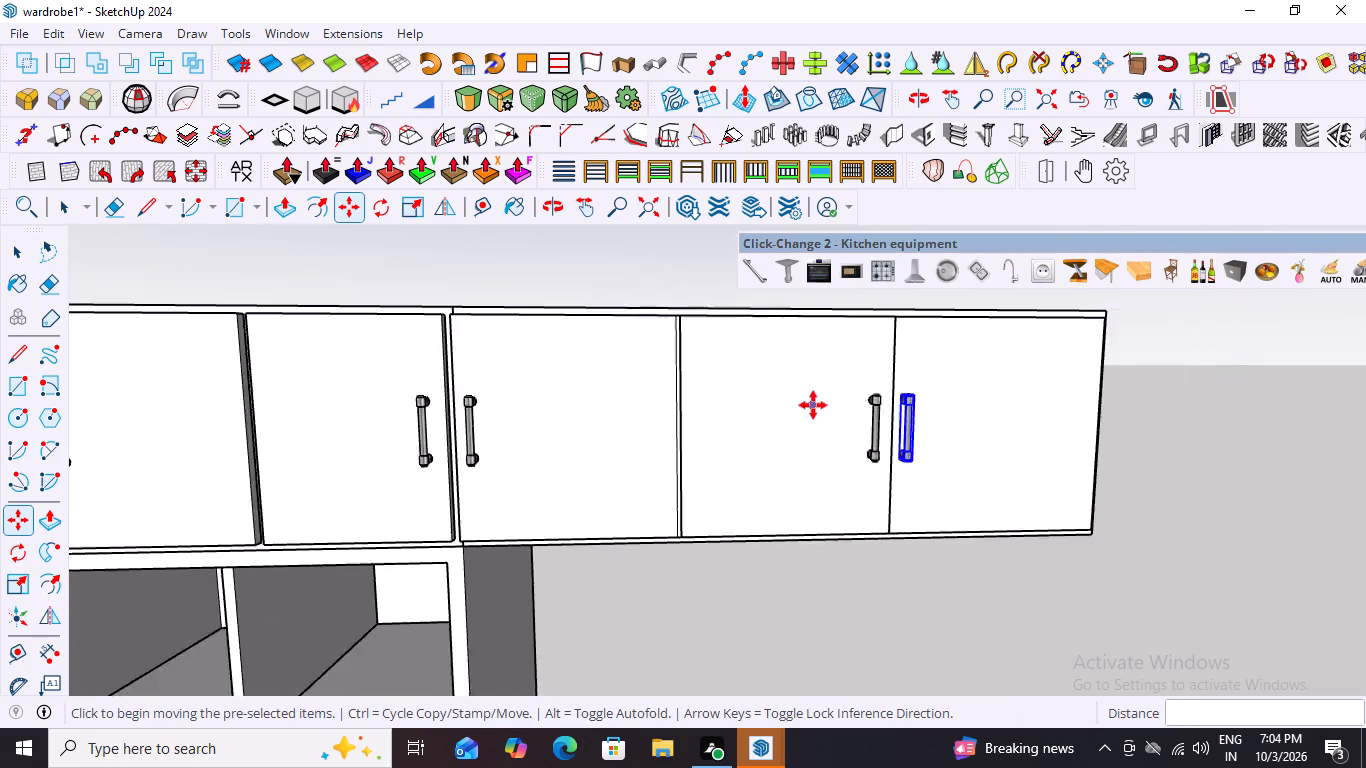
pyautogui.scroll(-7, 813, 405)
pyautogui.press('space')
pyautogui.click(1054, 467)
# Examine the handle pair on the seventh and eighth overhead doors up close, and the overhead cabinets from several angles.
pyautogui.moveTo(897, 424); pyautogui.dragTo(883, 372, button='middle')
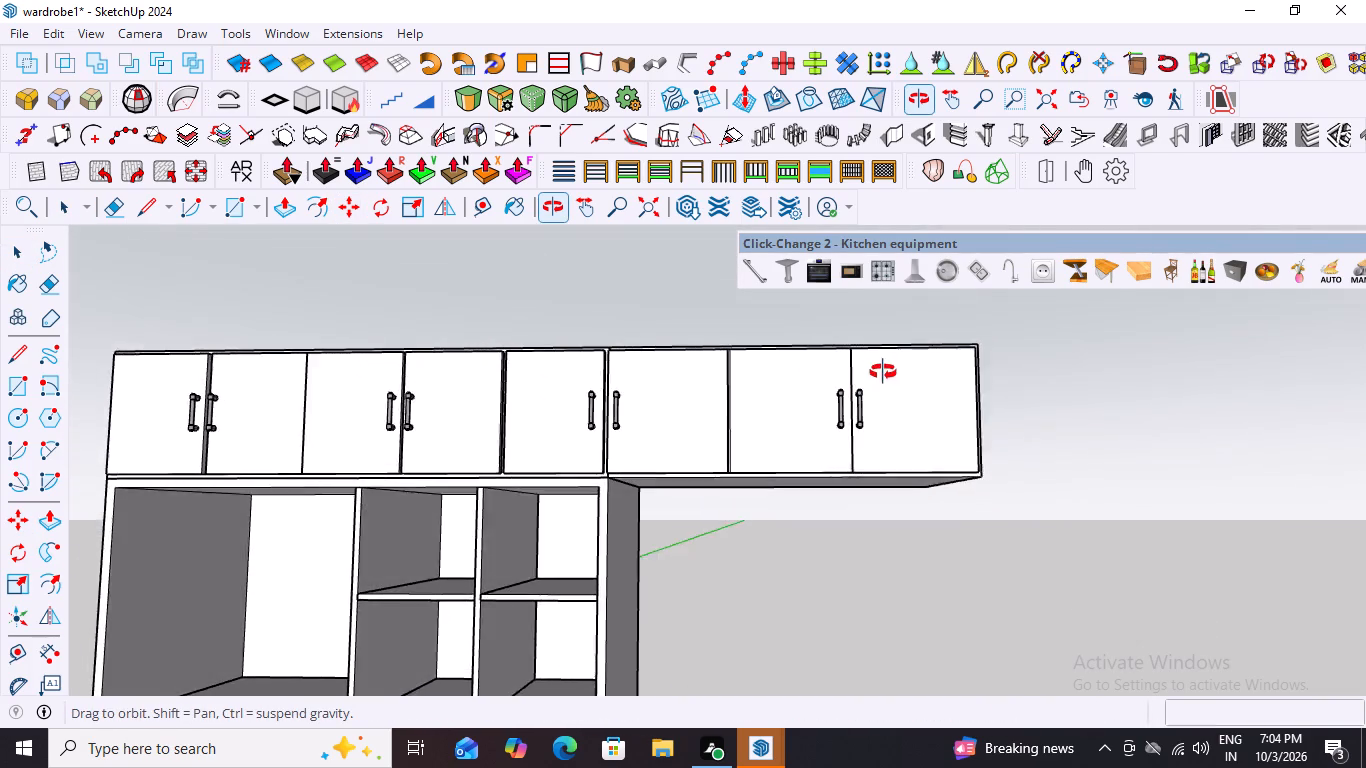
pyautogui.moveTo(883, 372); pyautogui.dragTo(885, 373, button='middle')
pyautogui.scroll(18, 842, 416)
pyautogui.scroll(-4, 915, 407)
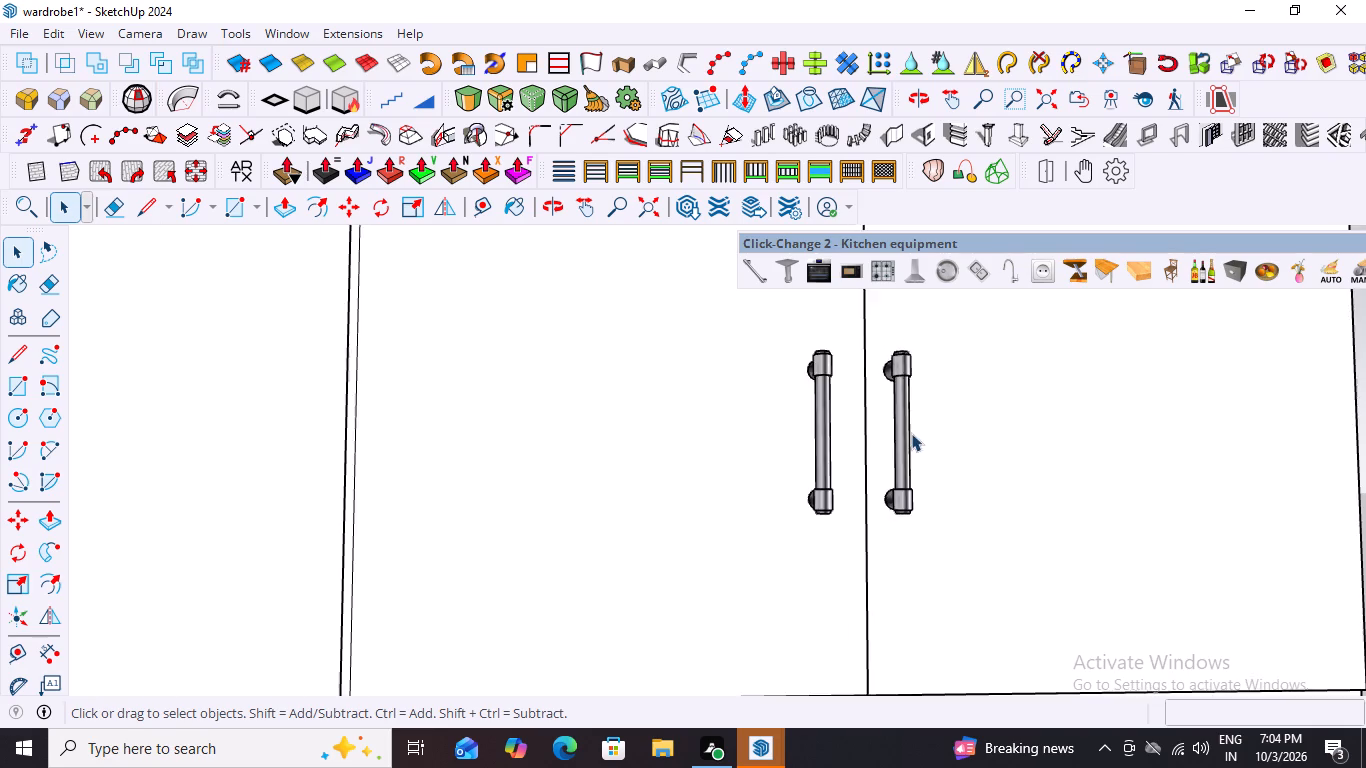
pyautogui.scroll(-20, 911, 433)
pyautogui.moveTo(1009, 439); pyautogui.dragTo(949, 542, button='middle')
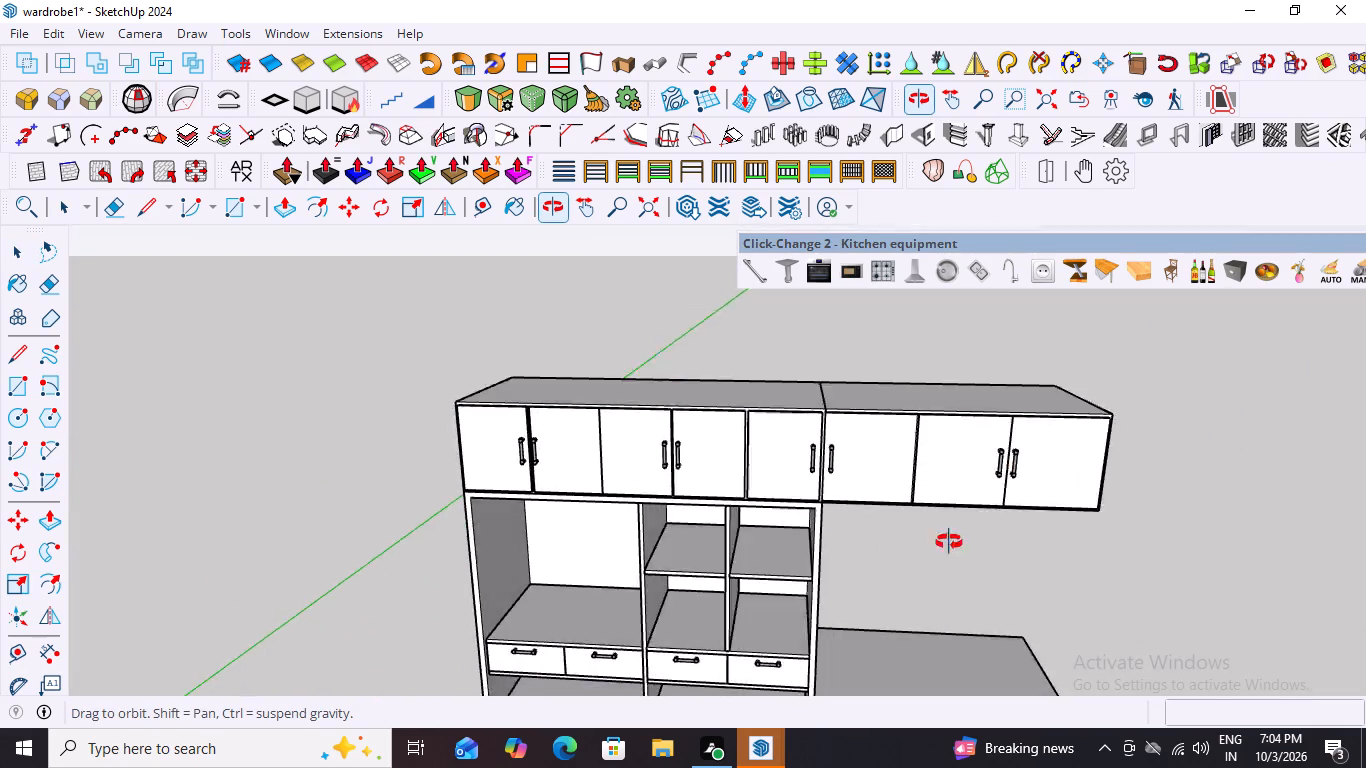
pyautogui.moveTo(949, 542); pyautogui.dragTo(1117, 588, button='middle')
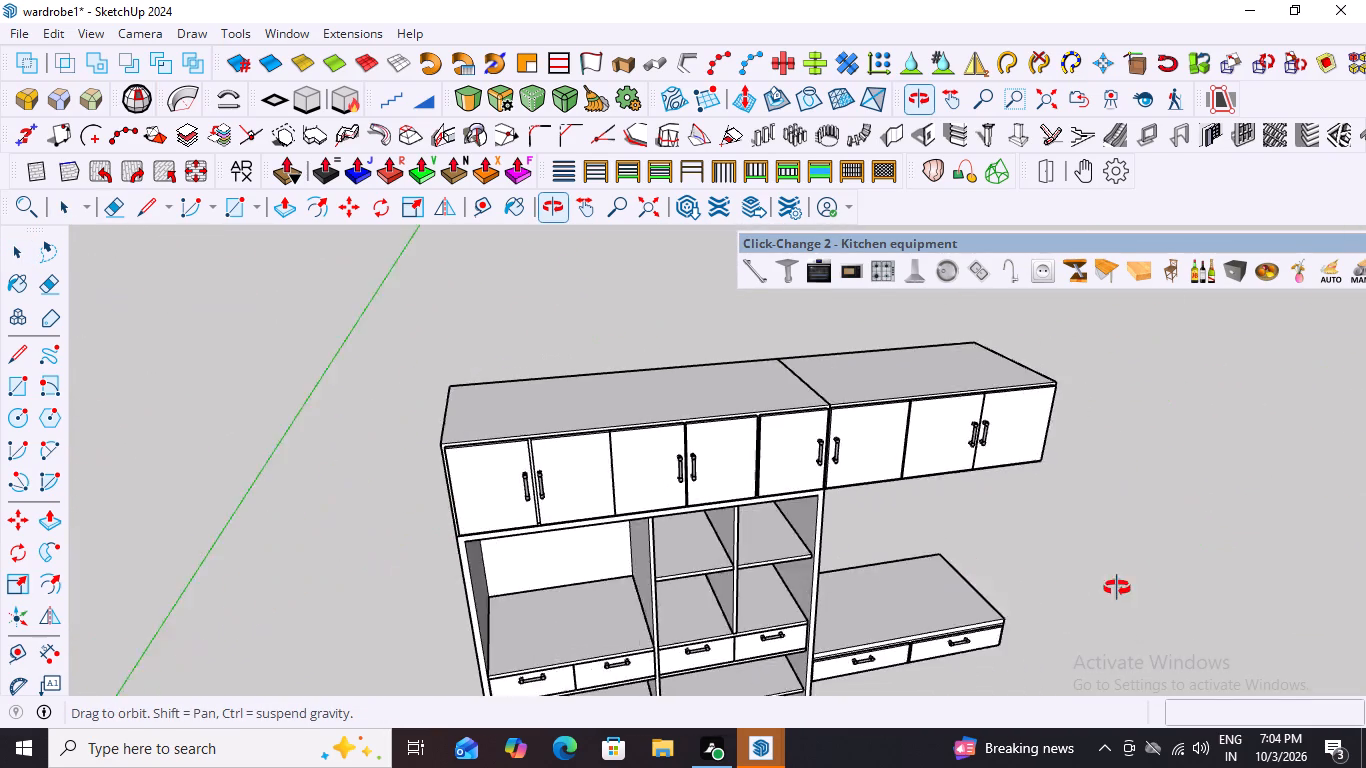
pyautogui.moveTo(1117, 588); pyautogui.dragTo(1162, 590, button='middle')
pyautogui.moveTo(910, 430); pyautogui.dragTo(539, 298, button='middle')
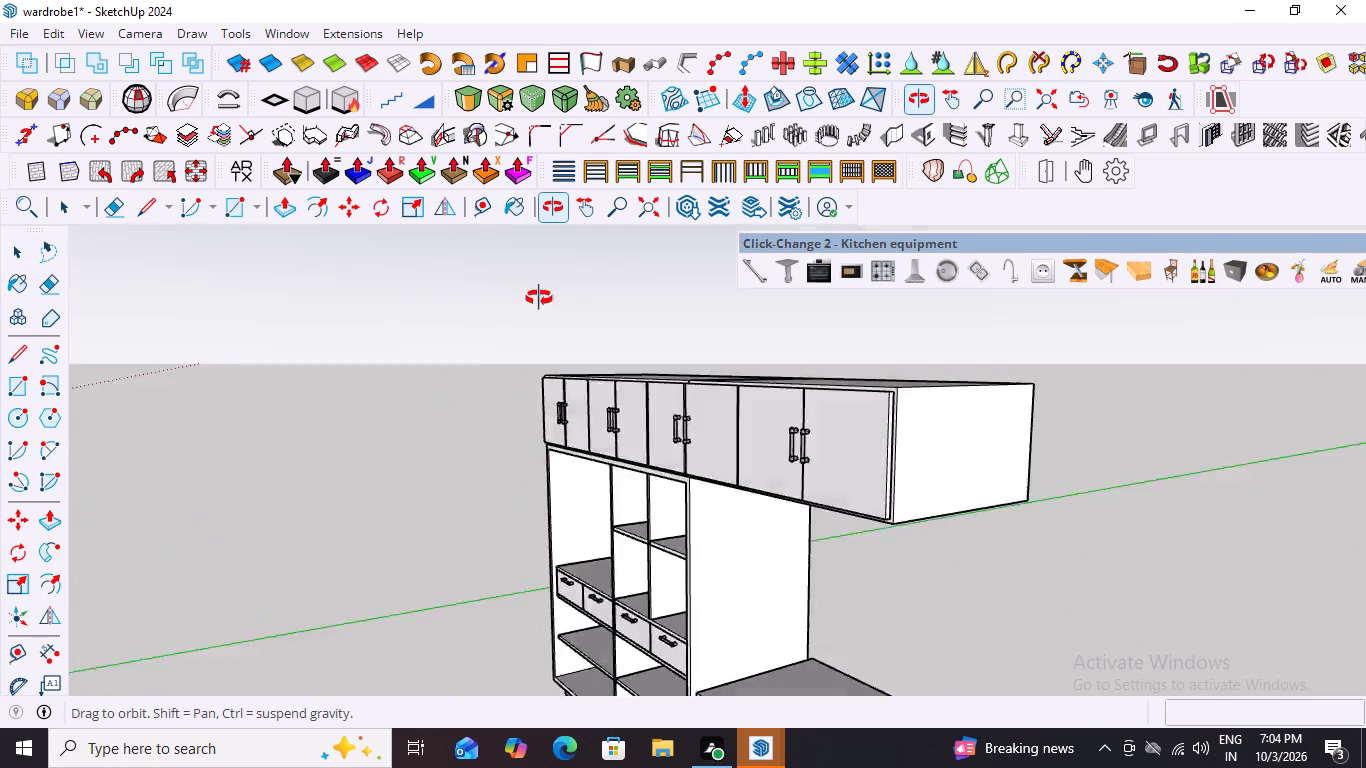
# Inspect the whole wardrobe and its overhead cabinets from the back, sides and front at several distances.
pyautogui.moveTo(539, 298); pyautogui.dragTo(1251, 412, button='middle')
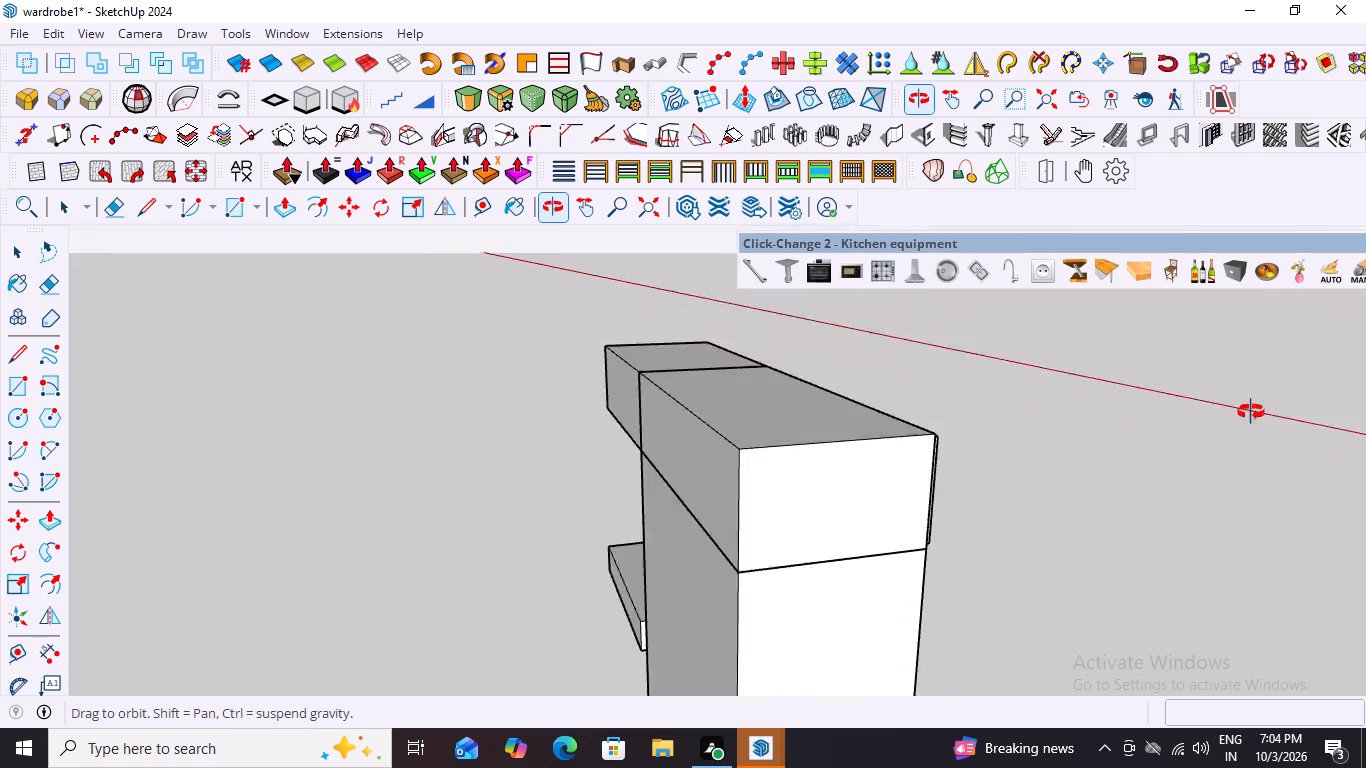
pyautogui.moveTo(1251, 412); pyautogui.dragTo(693, 401, button='middle')
pyautogui.scroll(-5, 791, 398)
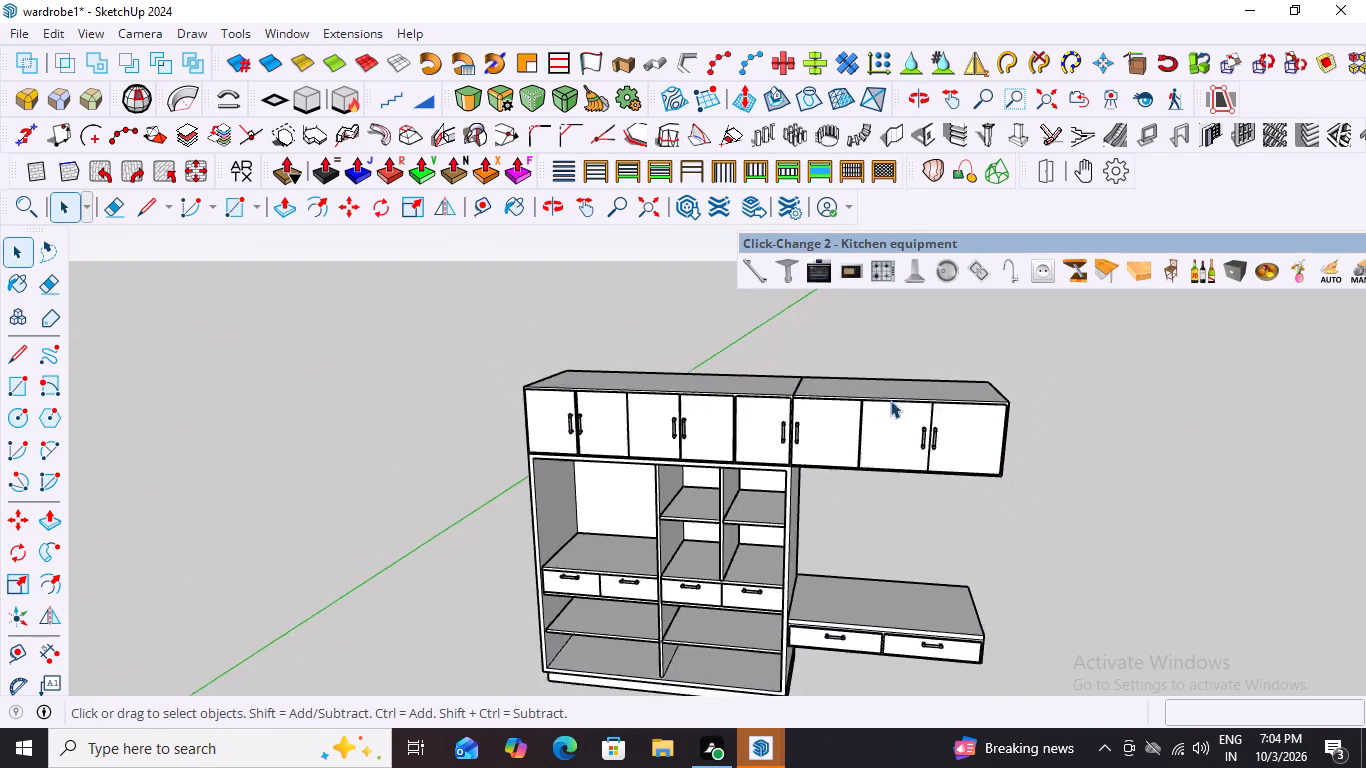
pyautogui.scroll(-5, 890, 400)
pyautogui.scroll(-2, 841, 492)
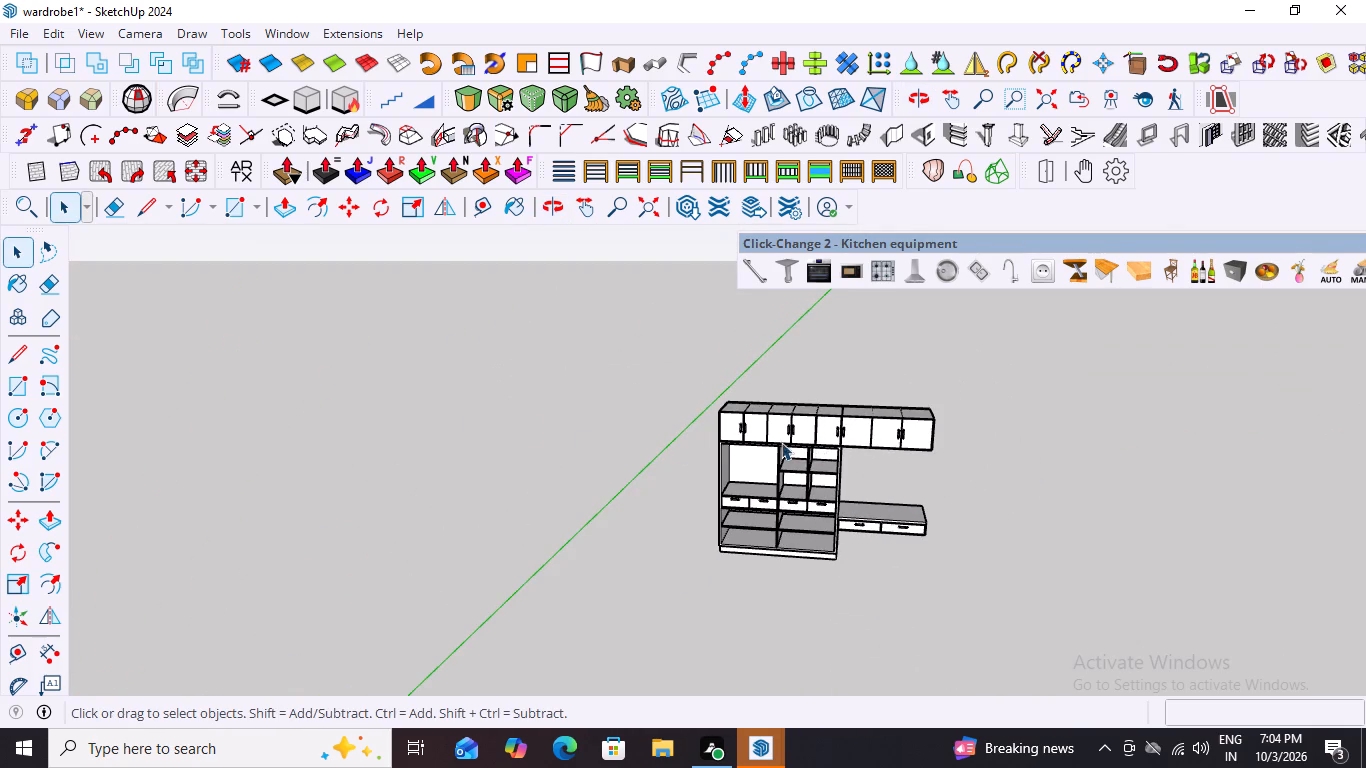
pyautogui.scroll(12, 779, 442)
pyautogui.scroll(-9, 753, 454)
pyautogui.moveTo(981, 482); pyautogui.dragTo(1021, 377, button='middle')
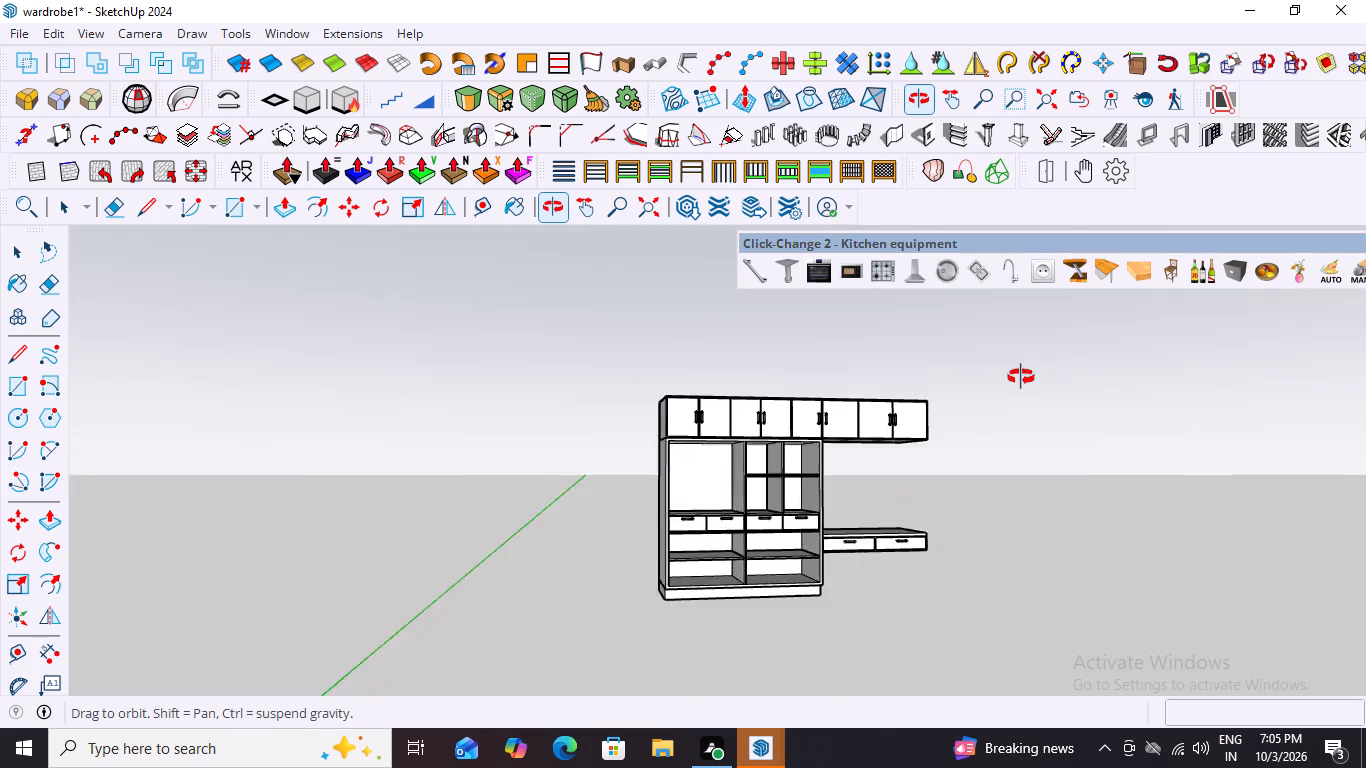
pyautogui.moveTo(1021, 377); pyautogui.dragTo(1035, 543, button='middle')
pyautogui.scroll(8, 877, 382)
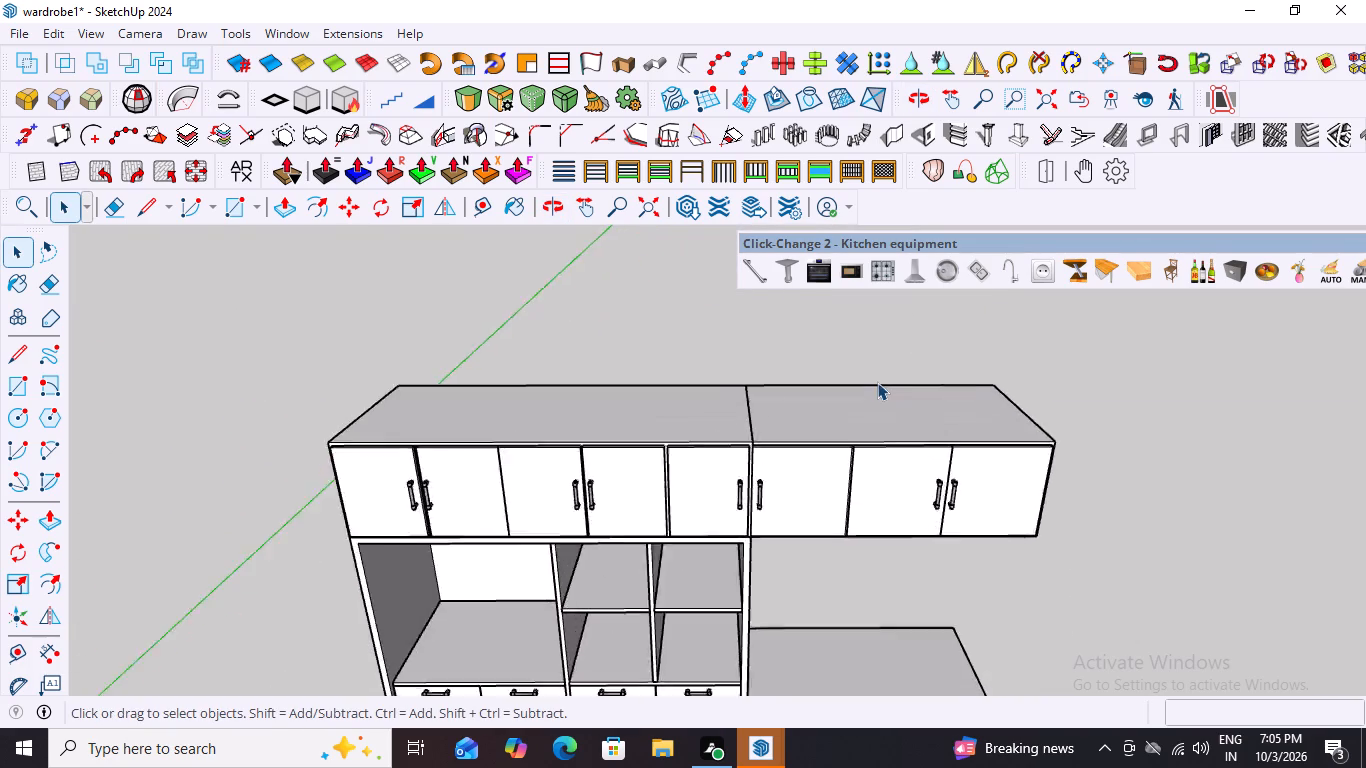
pyautogui.scroll(2, 877, 382)
pyautogui.scroll(-9, 881, 377)
pyautogui.scroll(9, 728, 446)
pyautogui.scroll(-3, 678, 326)
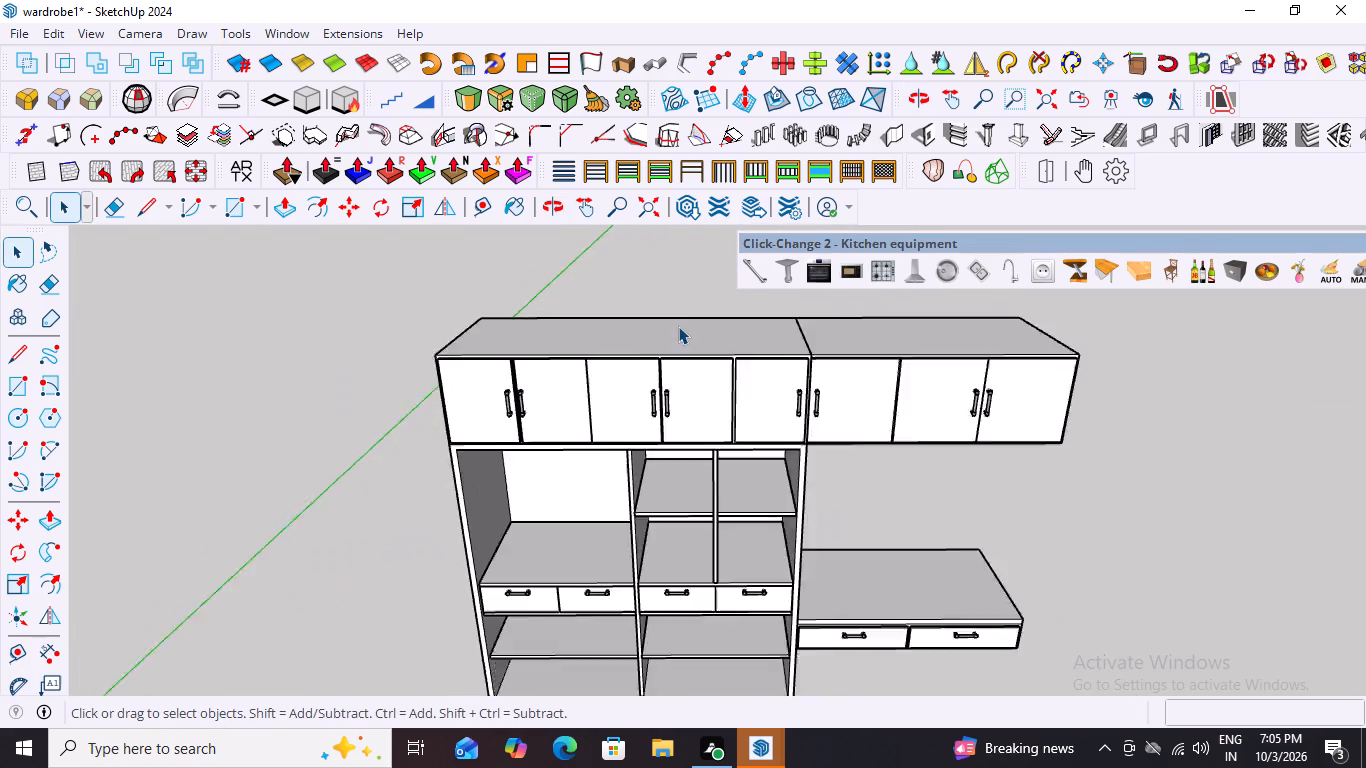
pyautogui.scroll(-12, 678, 326)
pyautogui.moveTo(821, 431); pyautogui.dragTo(651, 483, button='middle')
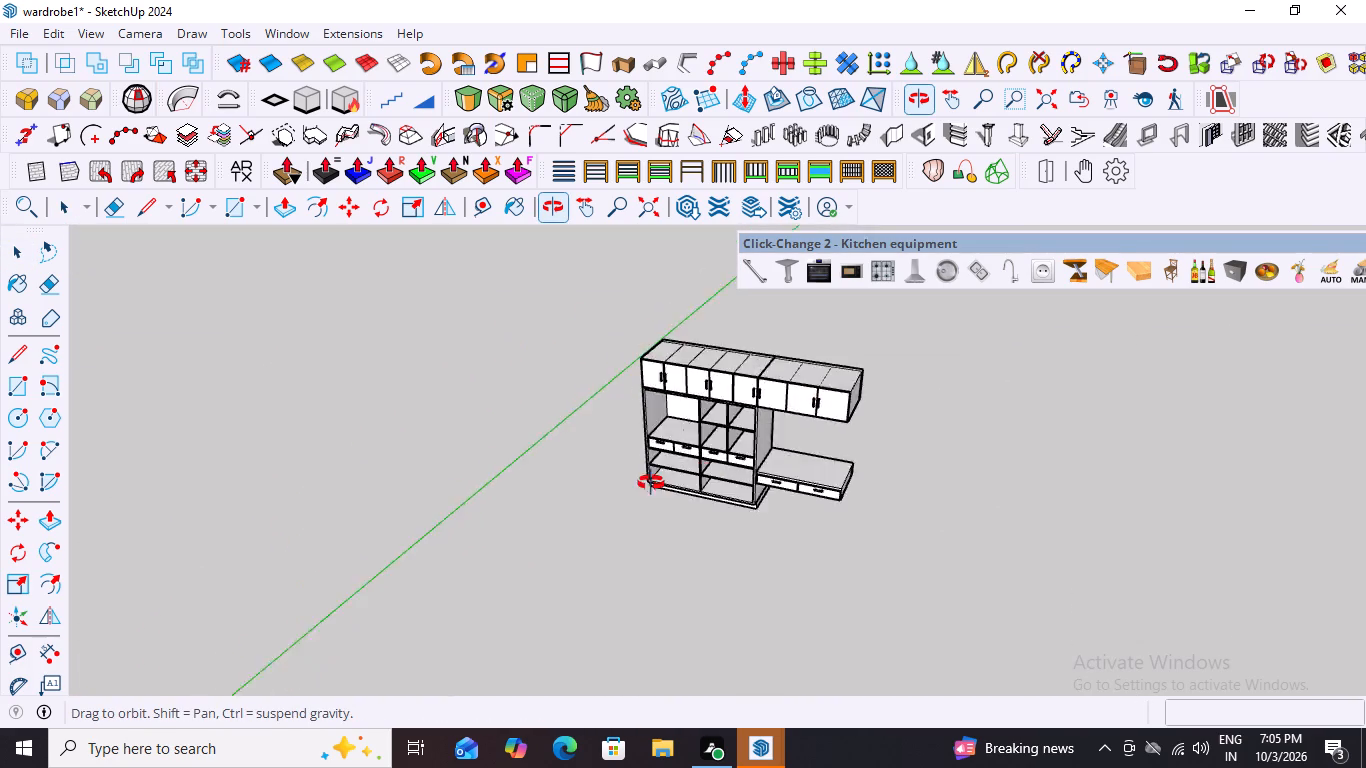
pyautogui.moveTo(651, 483); pyautogui.dragTo(890, 490, button='middle')
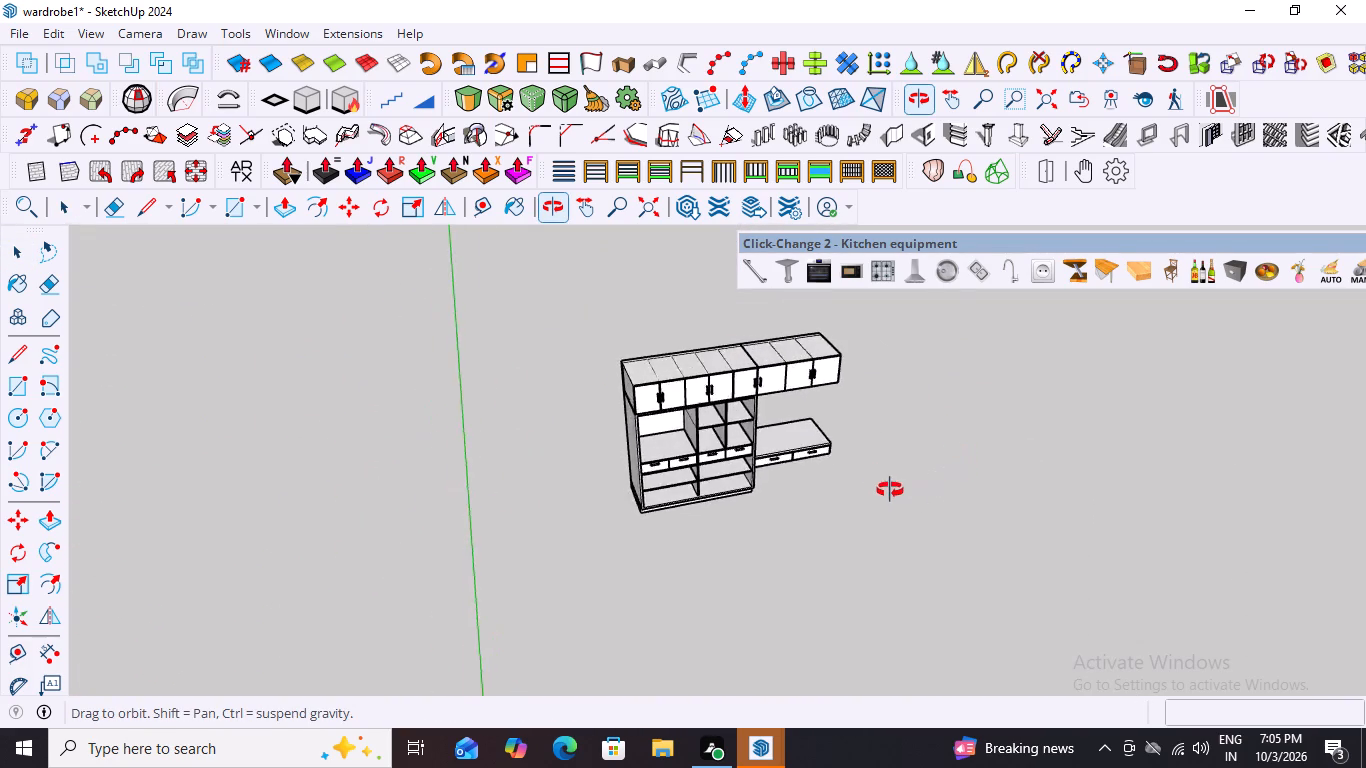
pyautogui.moveTo(890, 490); pyautogui.dragTo(824, 408, button='middle')
pyautogui.scroll(2, 710, 414)
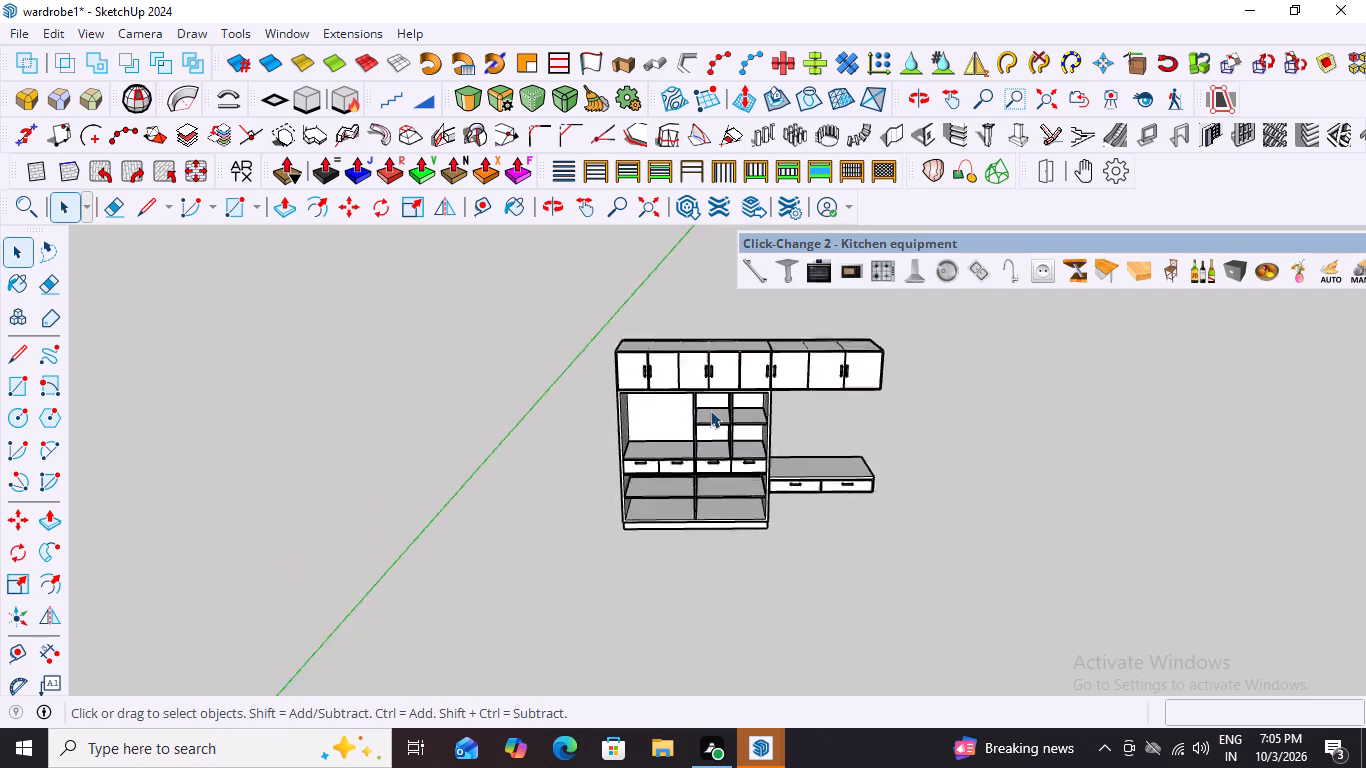
pyautogui.scroll(9, 710, 410)
pyautogui.scroll(-5, 759, 382)
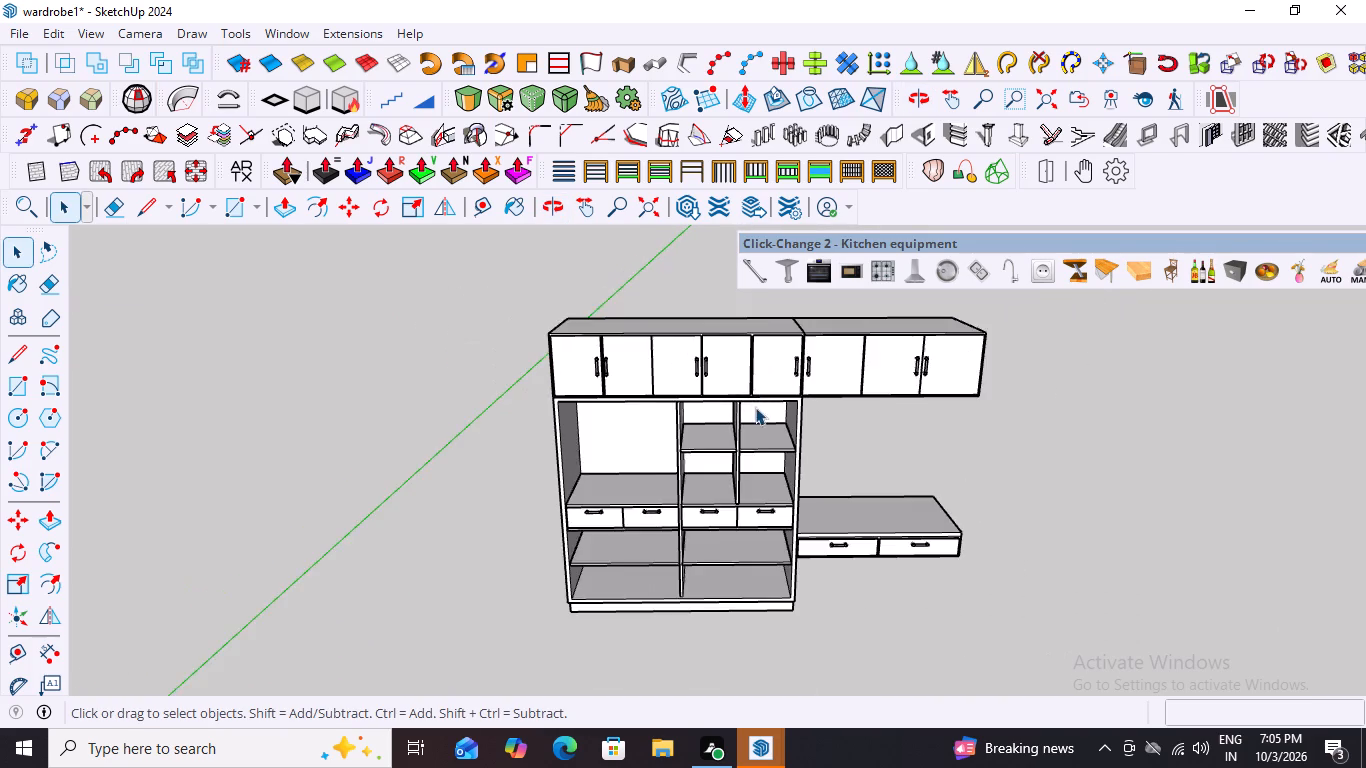
pyautogui.scroll(-7, 755, 407)
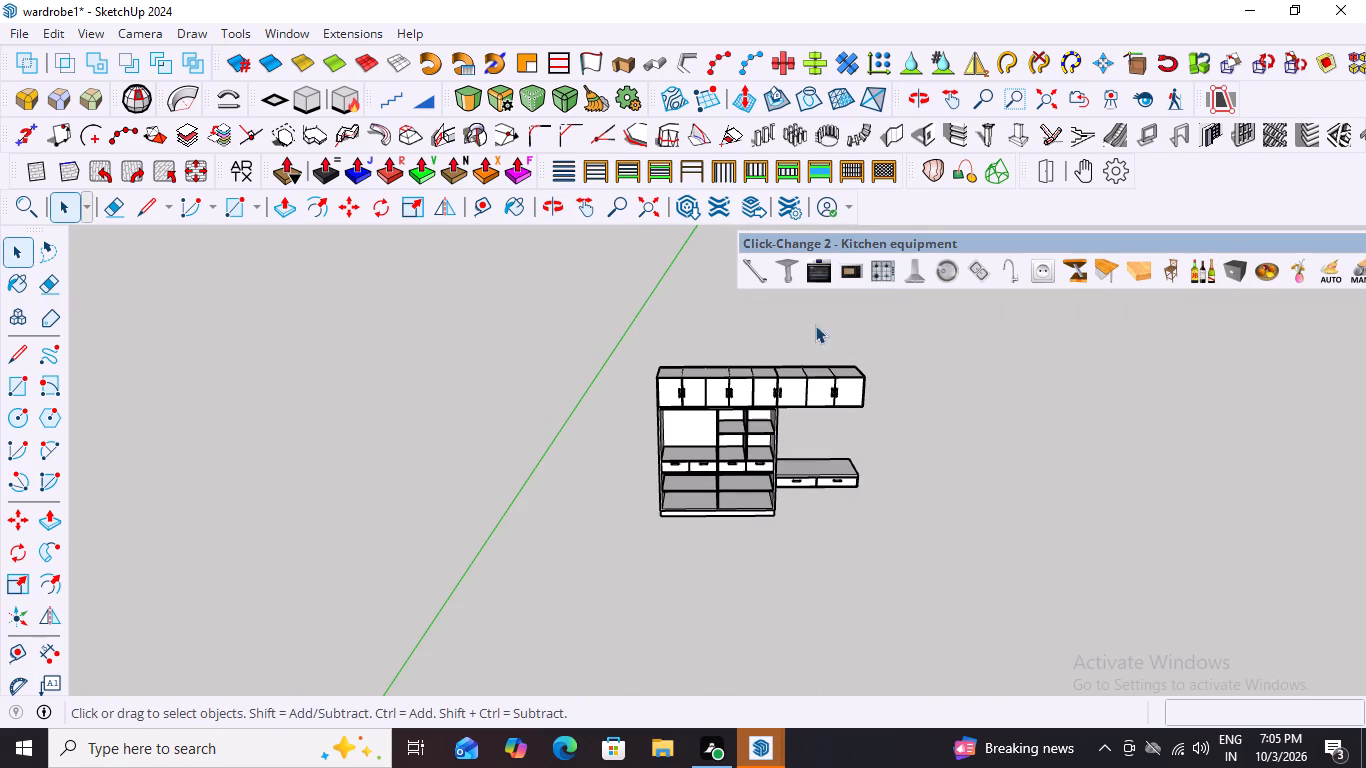
# Examine the vertical handles on the fifth and sixth overhead doors up close and against the neighbouring door handles.
pyautogui.scroll(20, 793, 393)
pyautogui.scroll(2, 793, 393)
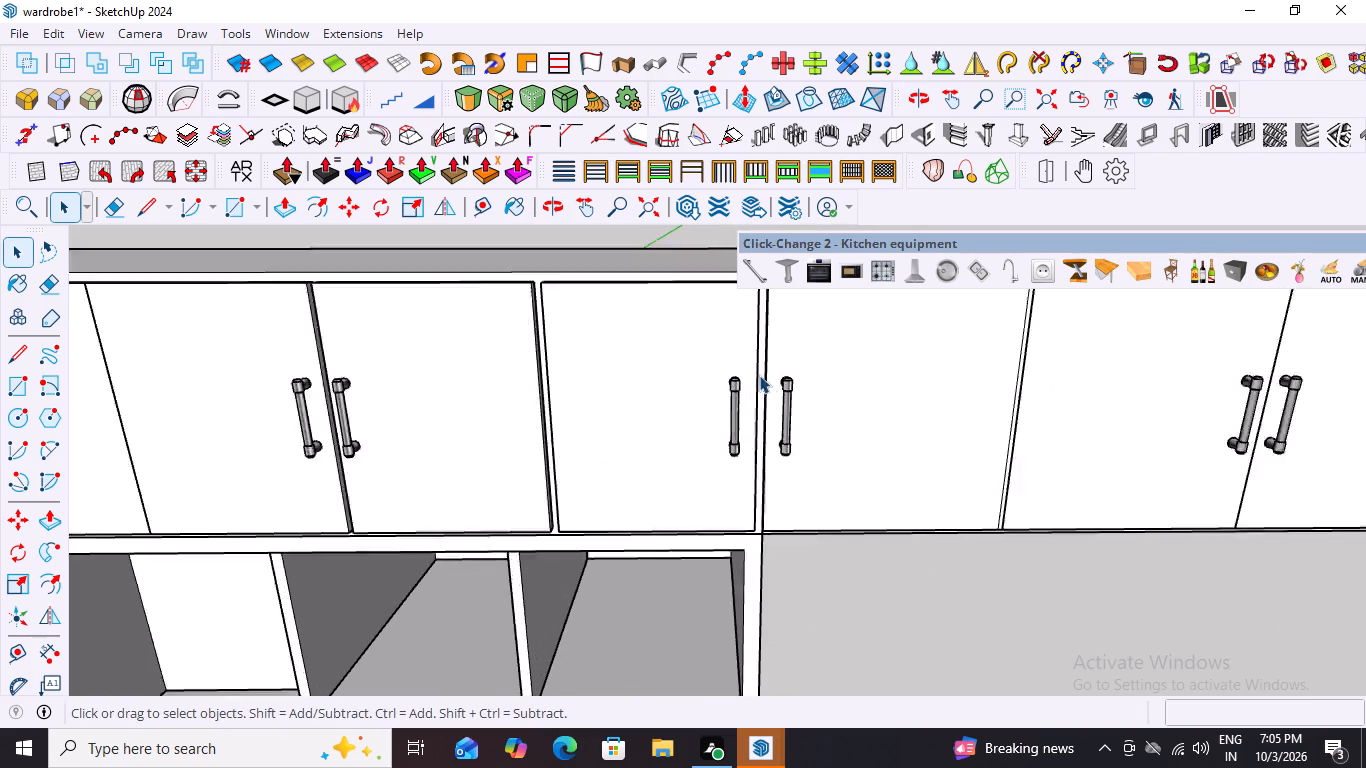
pyautogui.scroll(9, 759, 375)
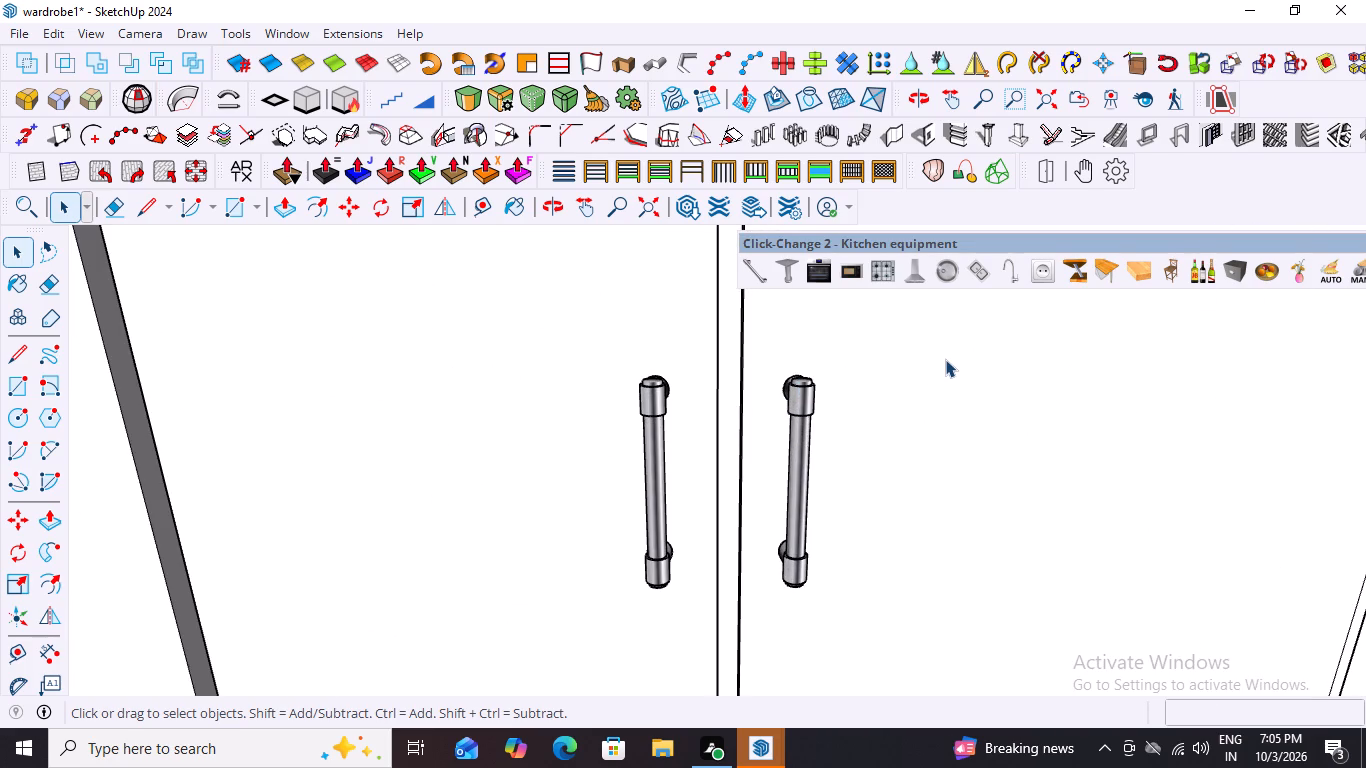
pyautogui.scroll(-17, 840, 370)
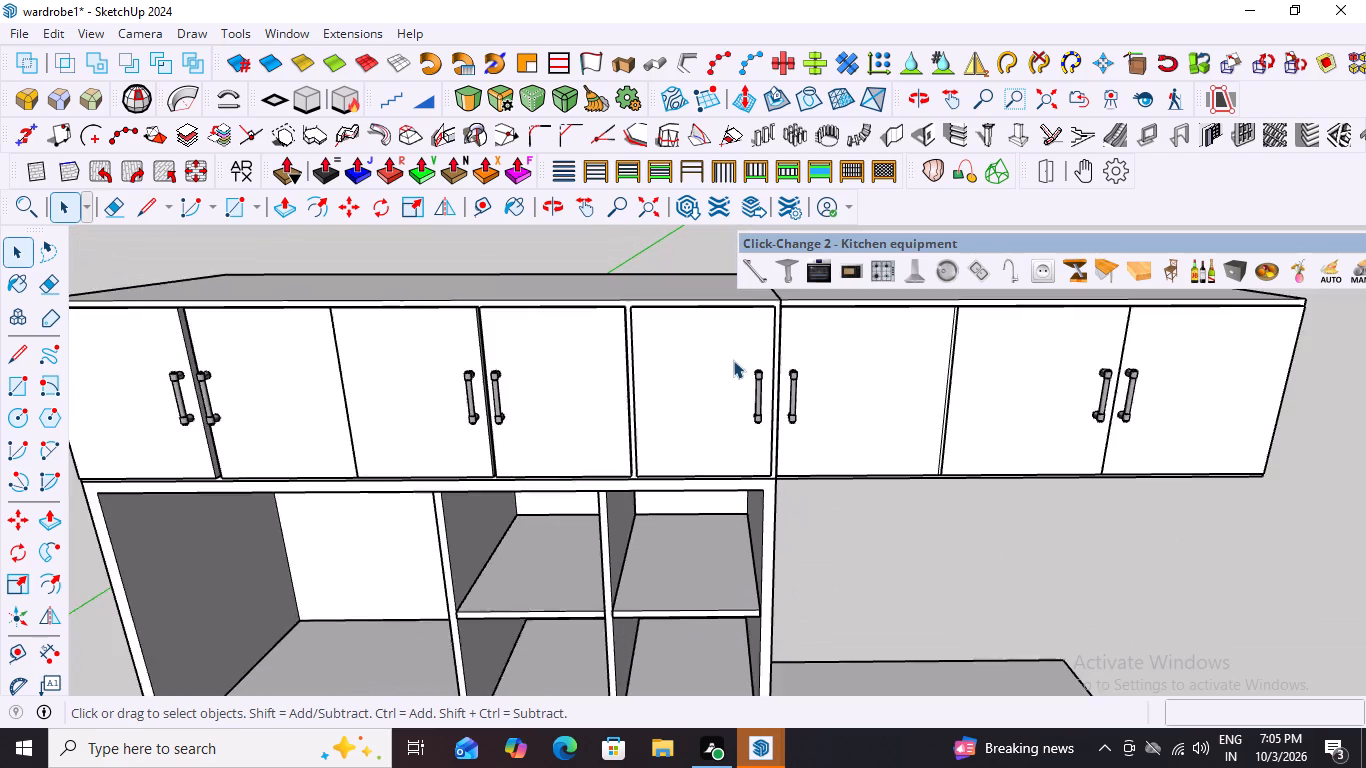
pyautogui.scroll(-5, 733, 360)
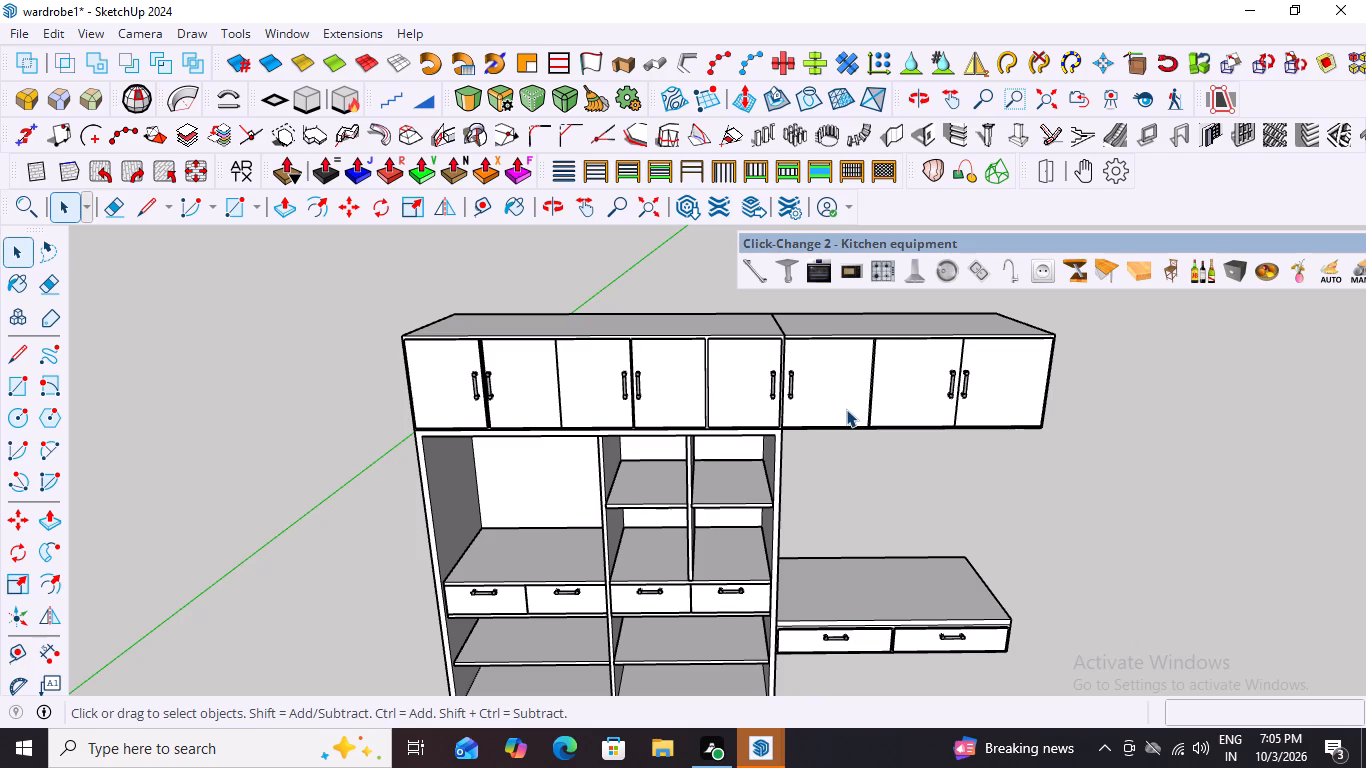
pyautogui.scroll(10, 851, 404)
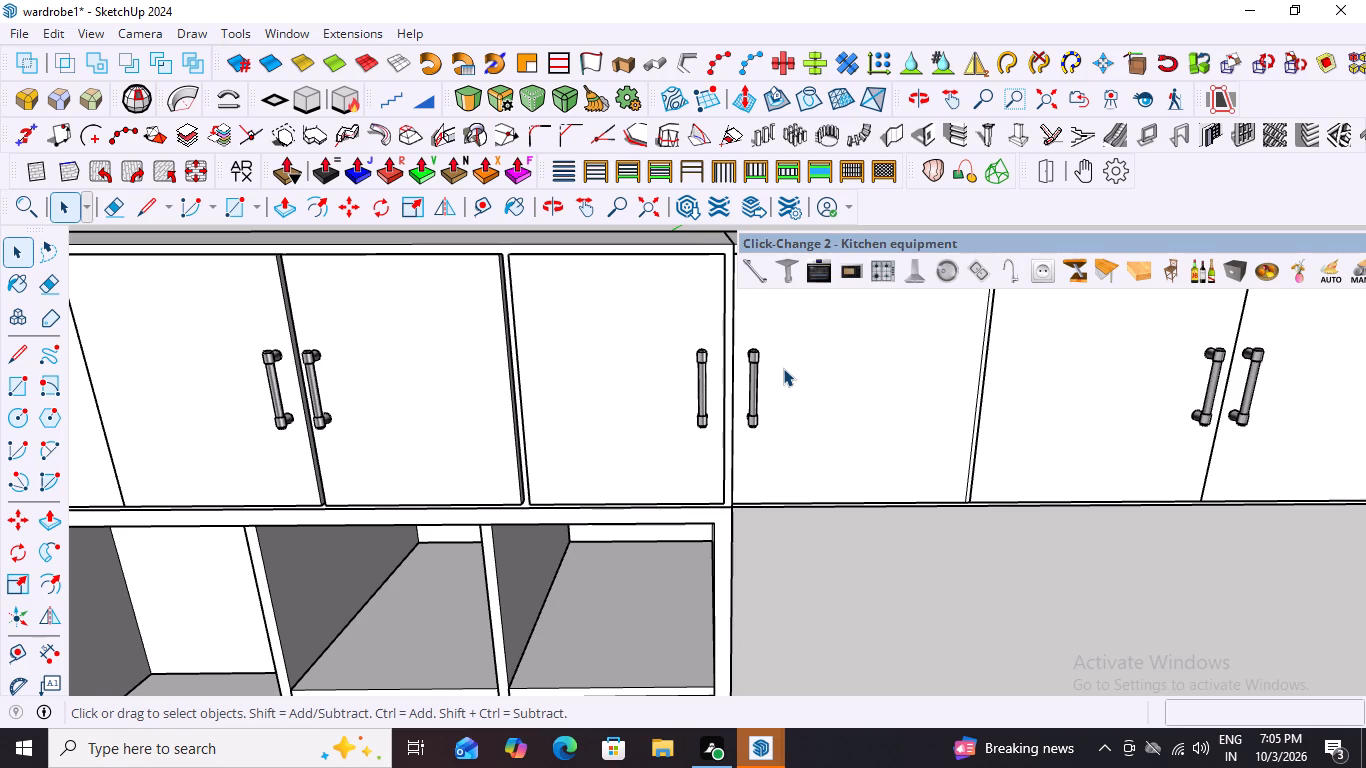
pyautogui.scroll(-9, 782, 368)
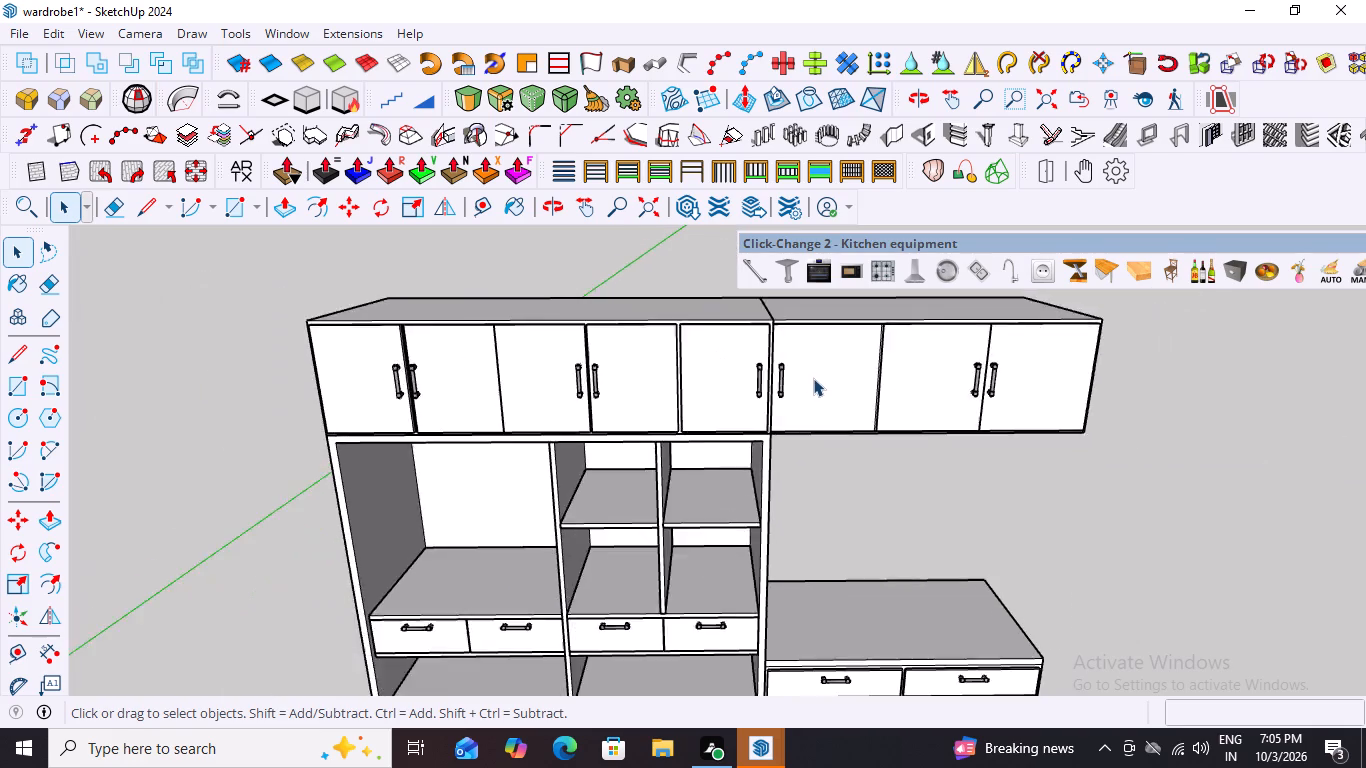
pyautogui.scroll(-8, 813, 378)
pyautogui.moveTo(846, 440); pyautogui.dragTo(850, 379, button='middle')
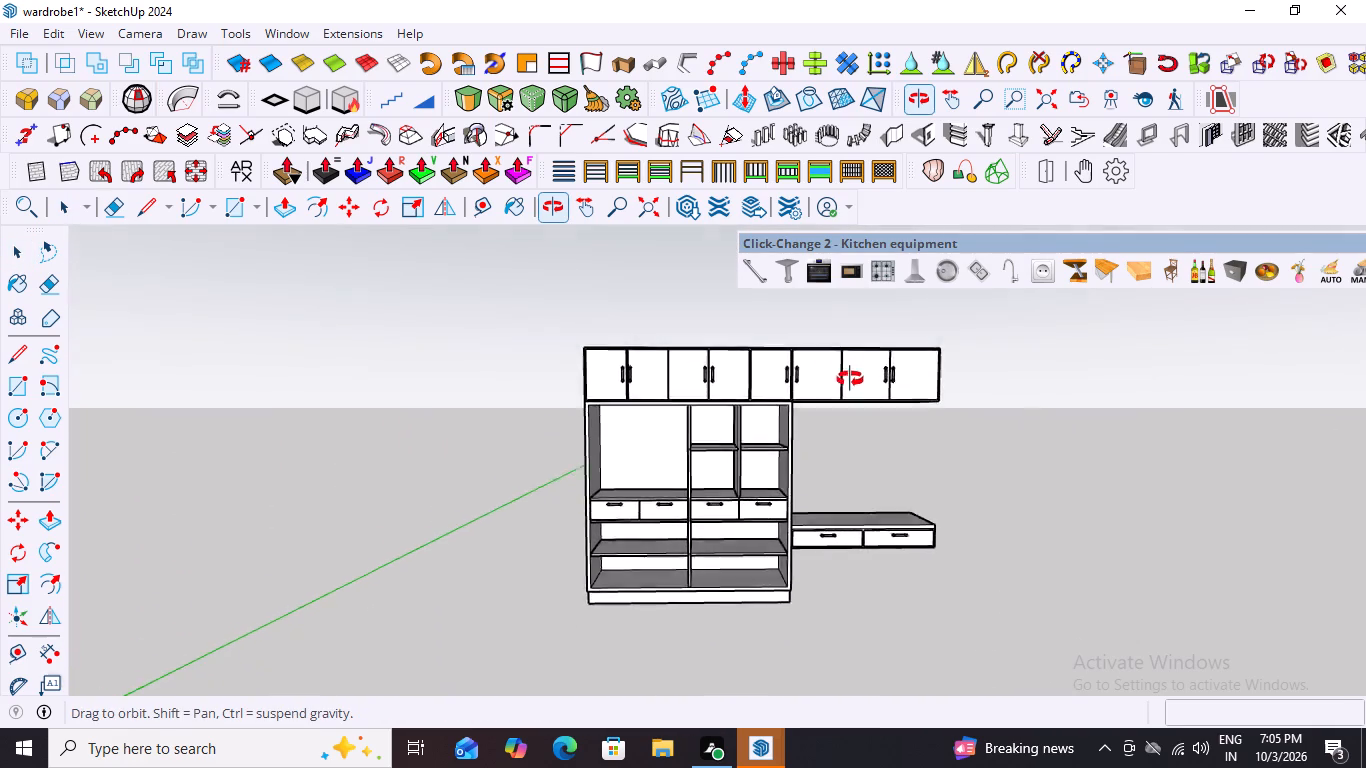
pyautogui.moveTo(850, 379); pyautogui.dragTo(846, 389, button='middle')
pyautogui.scroll(1, 846, 392)
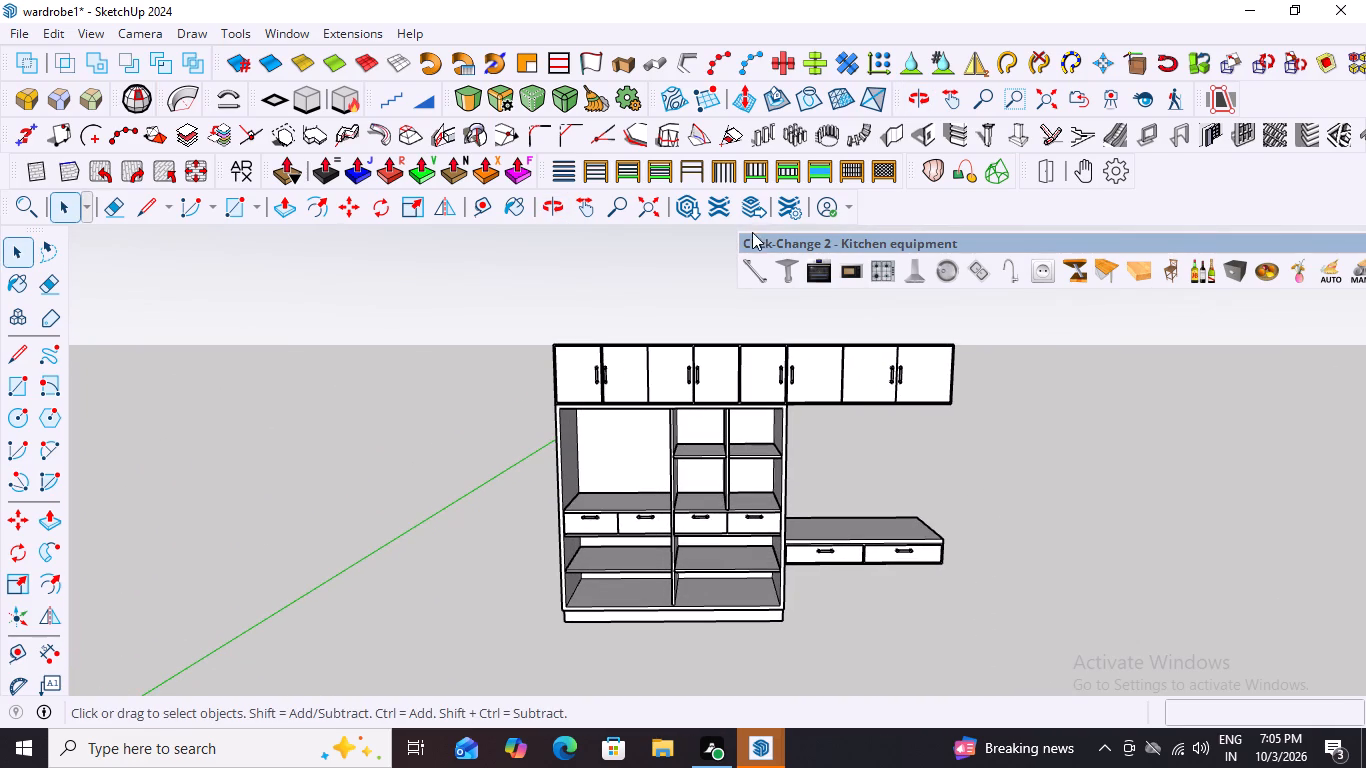
# Hide the Click-Change 2 - Kitchen equipment toolbar.
pyautogui.rightClick(679, 251)
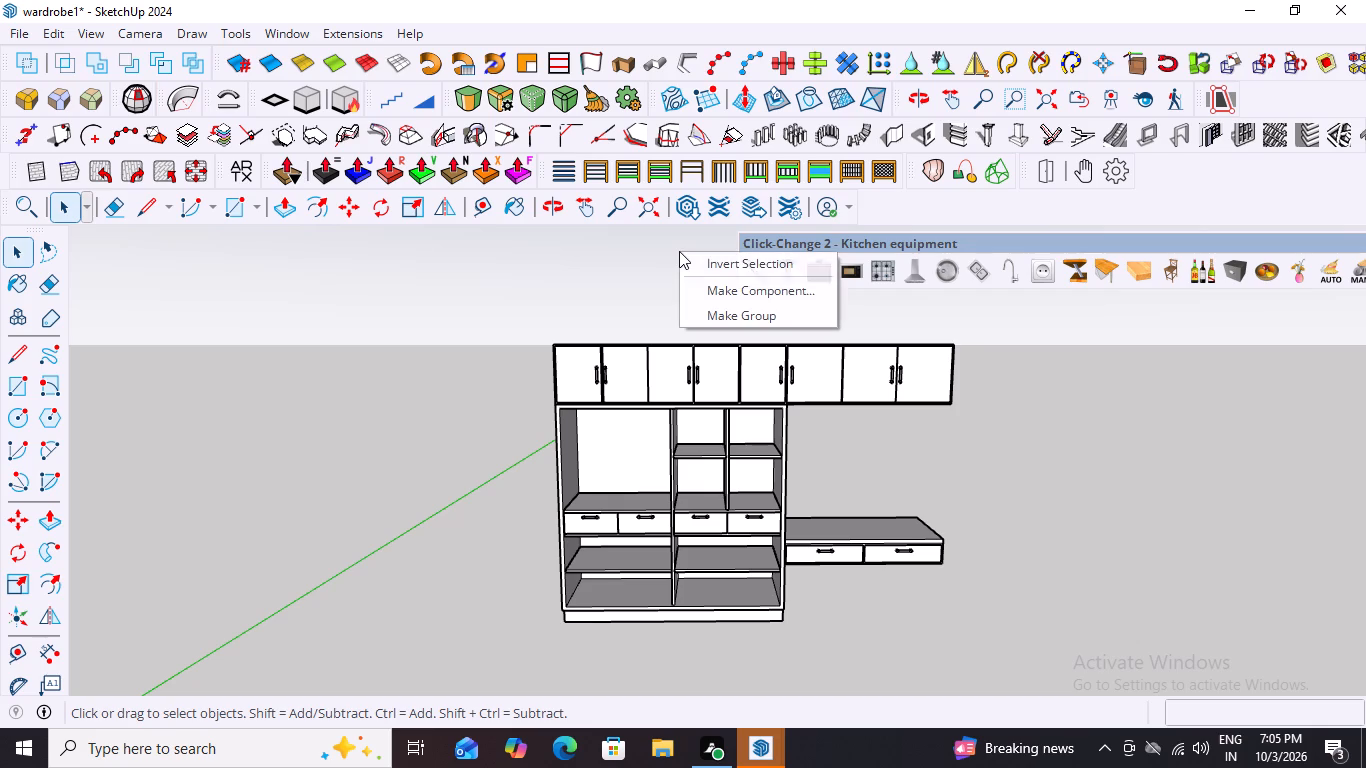
pyautogui.rightClick(1207, 170)
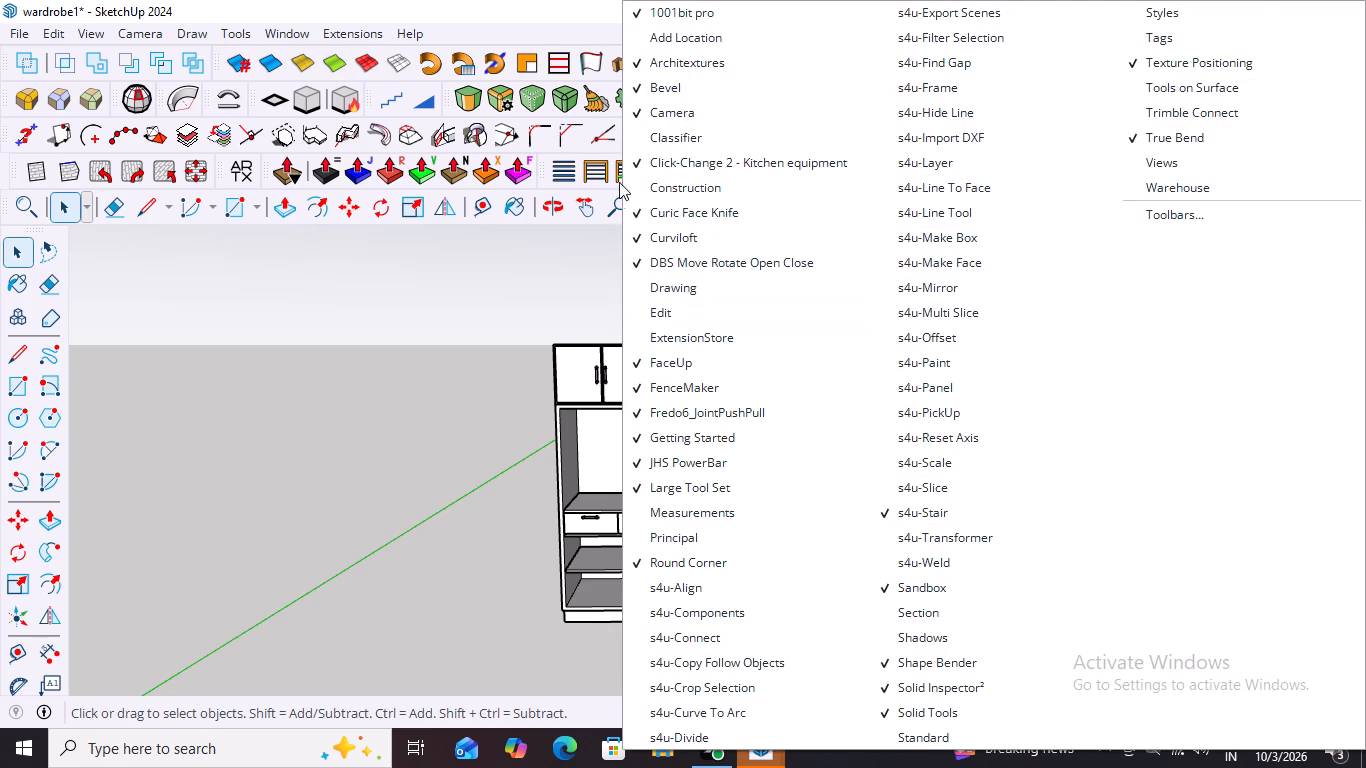
pyautogui.click(642, 160)
# Review the finished wardrobe's drawers, shelves, side desk and overhead door handles from several angles and distances.
pyautogui.scroll(-5, 553, 315)
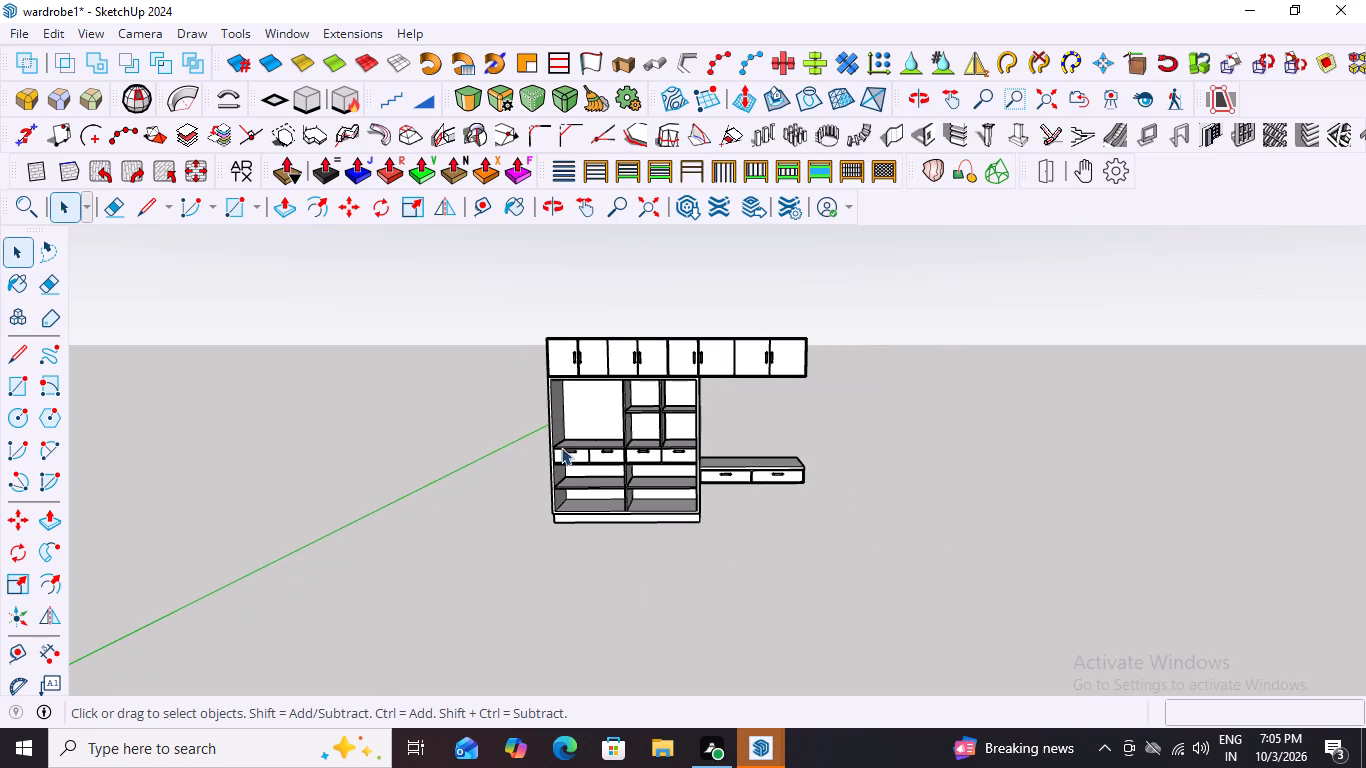
pyautogui.scroll(6, 607, 451)
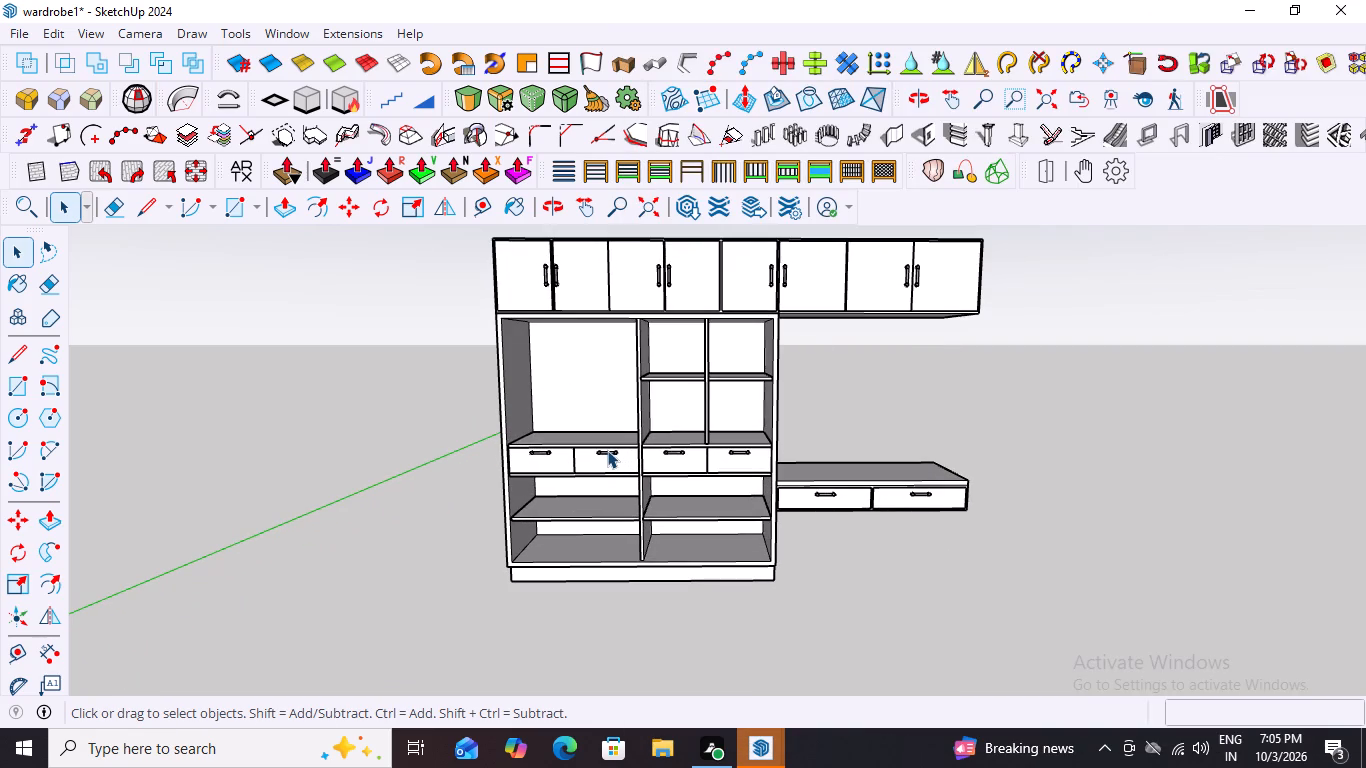
pyautogui.moveTo(906, 375); pyautogui.dragTo(932, 375, button='middle')
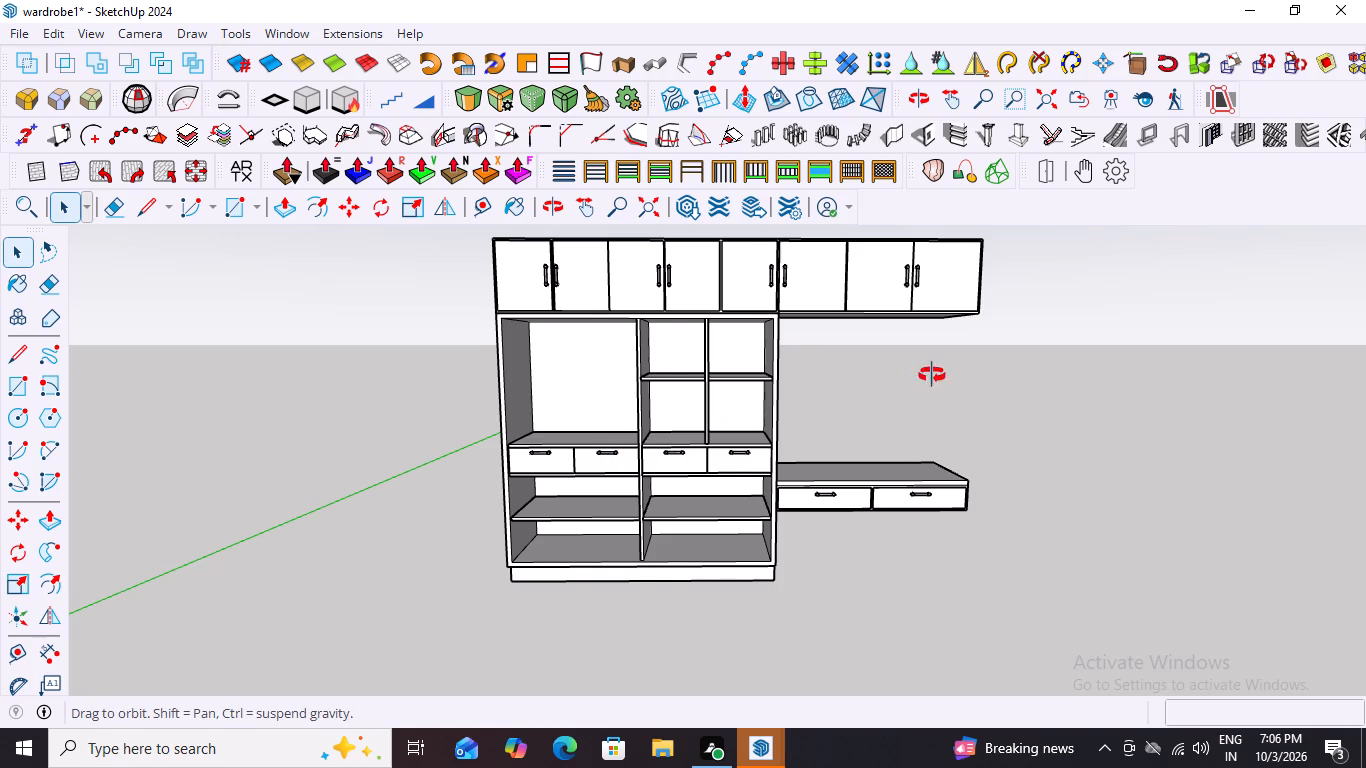
pyautogui.moveTo(932, 375); pyautogui.dragTo(841, 356, button='middle')
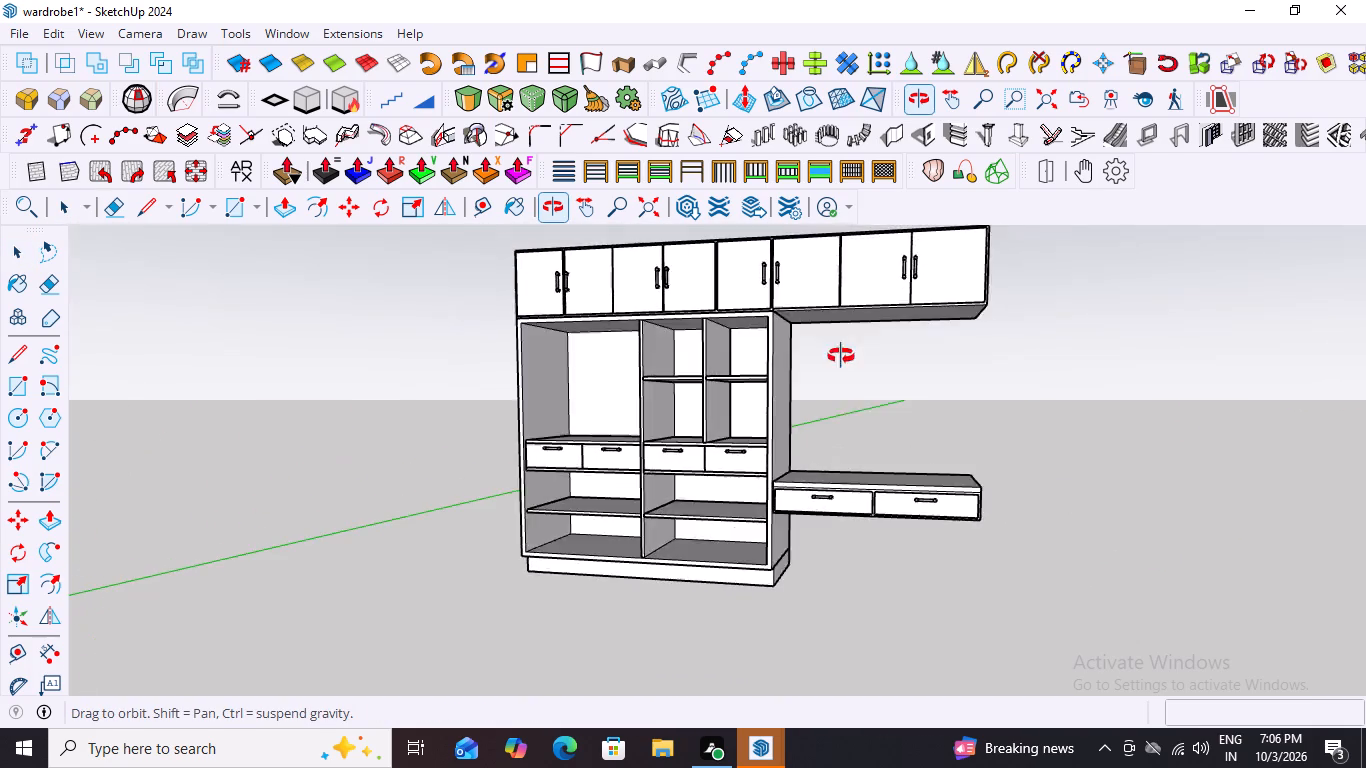
pyautogui.moveTo(841, 356); pyautogui.dragTo(894, 371, button='middle')
pyautogui.scroll(-2, 920, 417)
pyautogui.scroll(7, 725, 402)
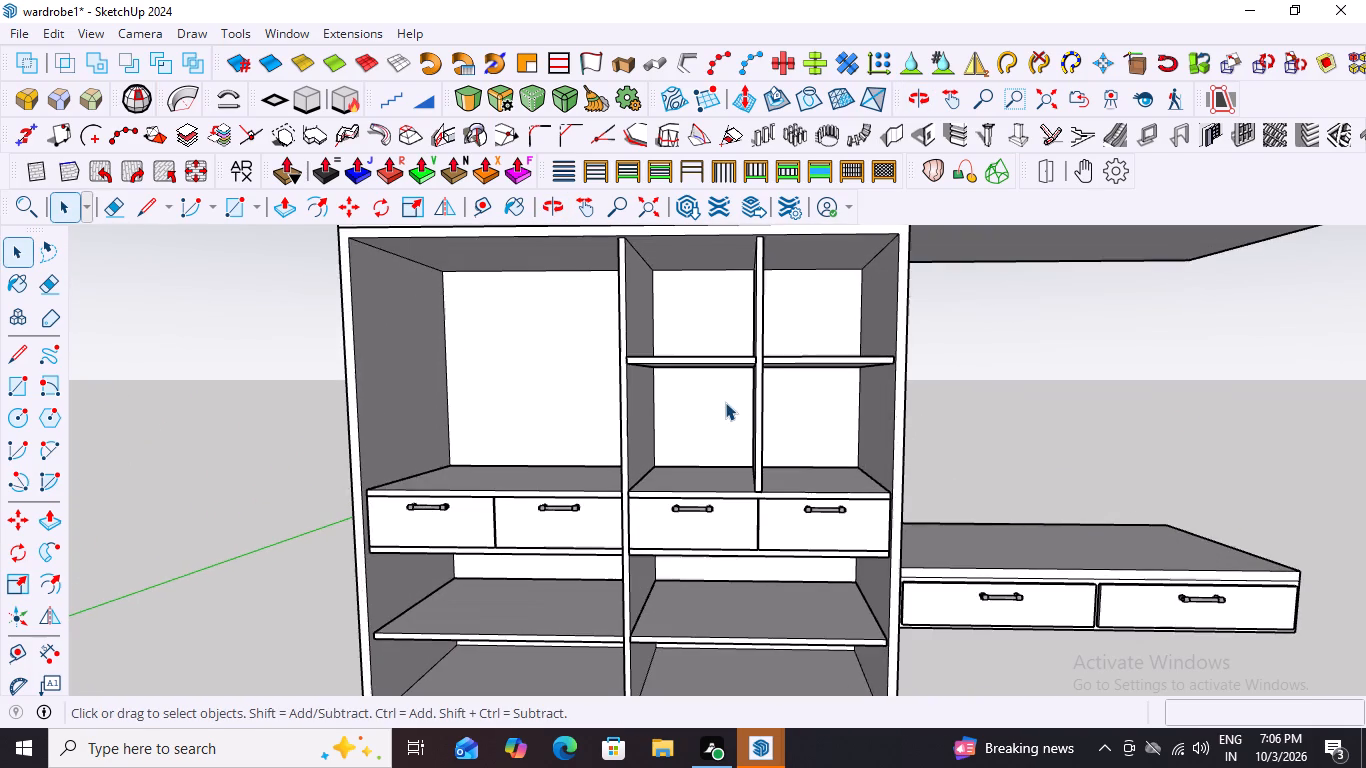
pyautogui.scroll(-10, 683, 435)
pyautogui.moveTo(809, 439); pyautogui.dragTo(661, 482, button='middle')
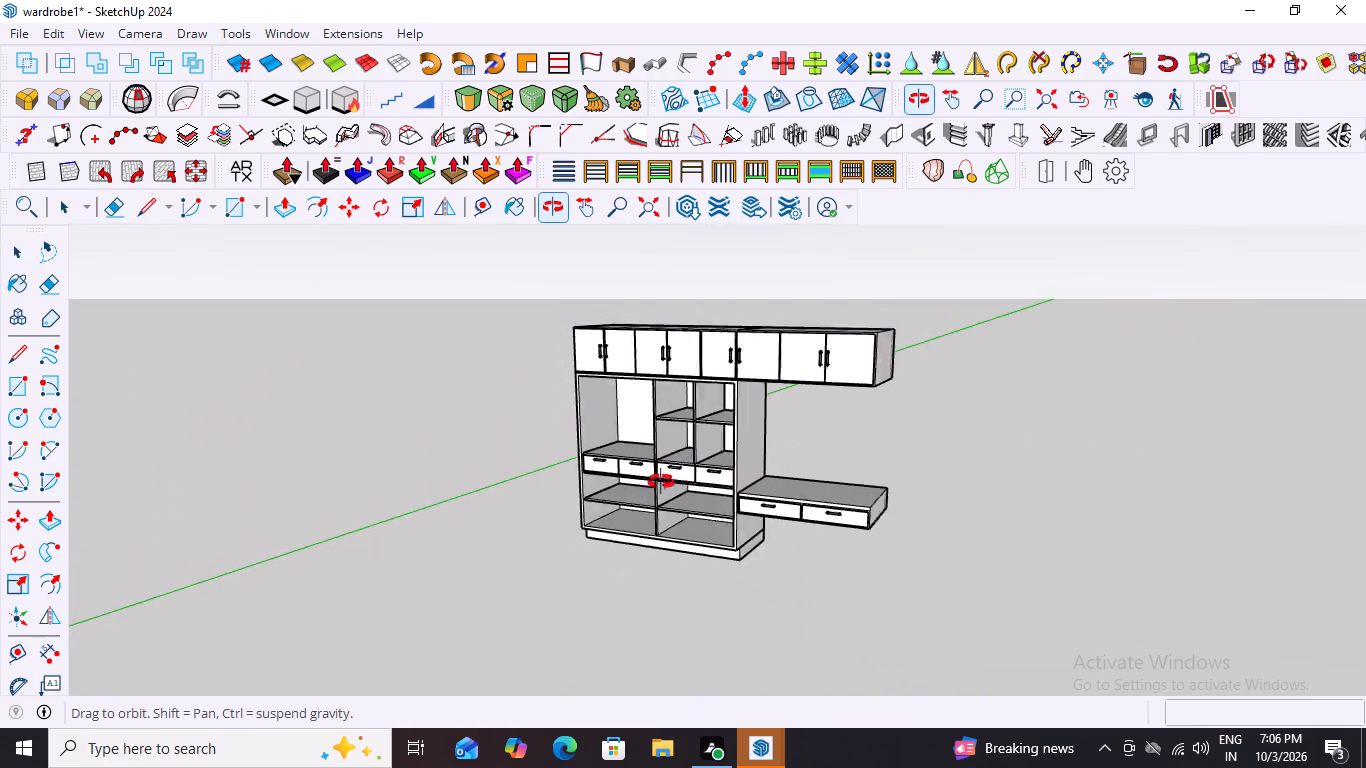
pyautogui.moveTo(661, 482); pyautogui.dragTo(789, 451, button='middle')
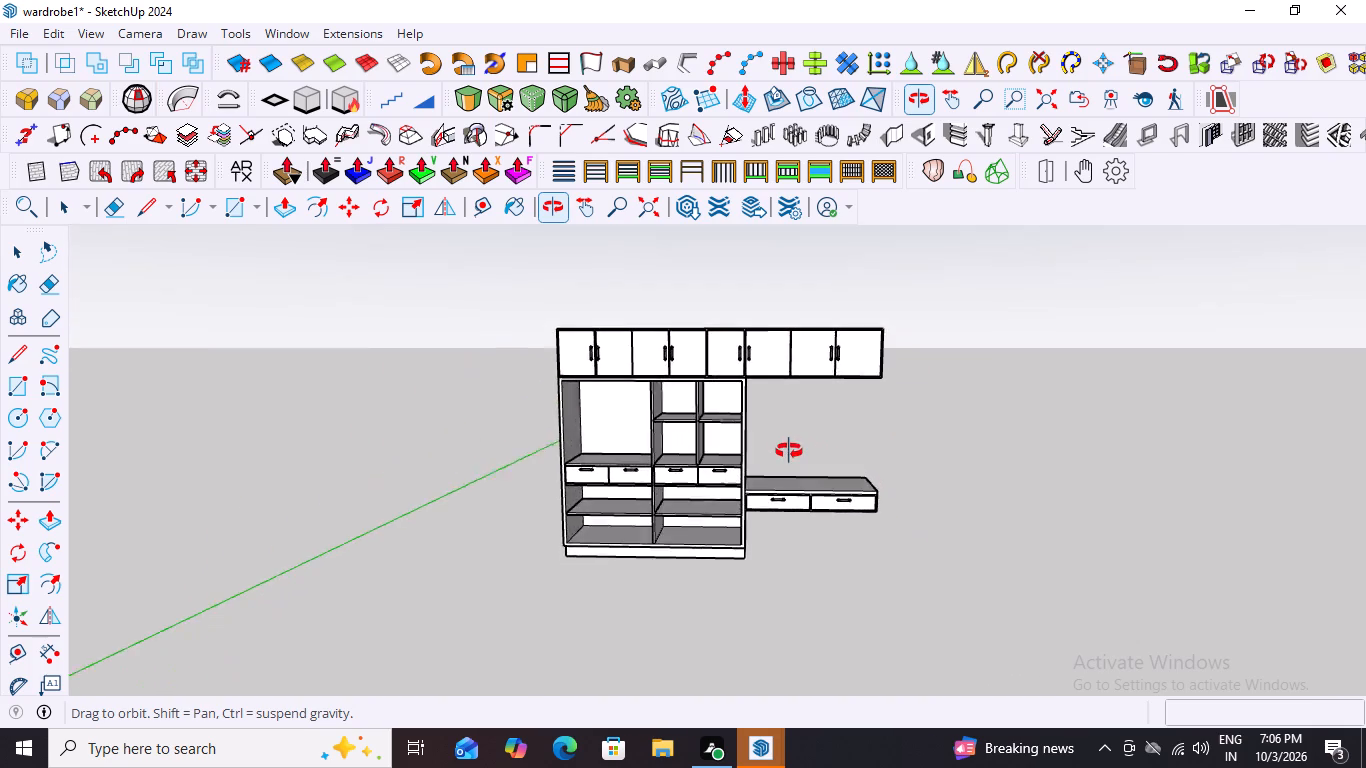
pyautogui.moveTo(789, 451); pyautogui.dragTo(845, 482, button='middle')
pyautogui.scroll(7, 695, 344)
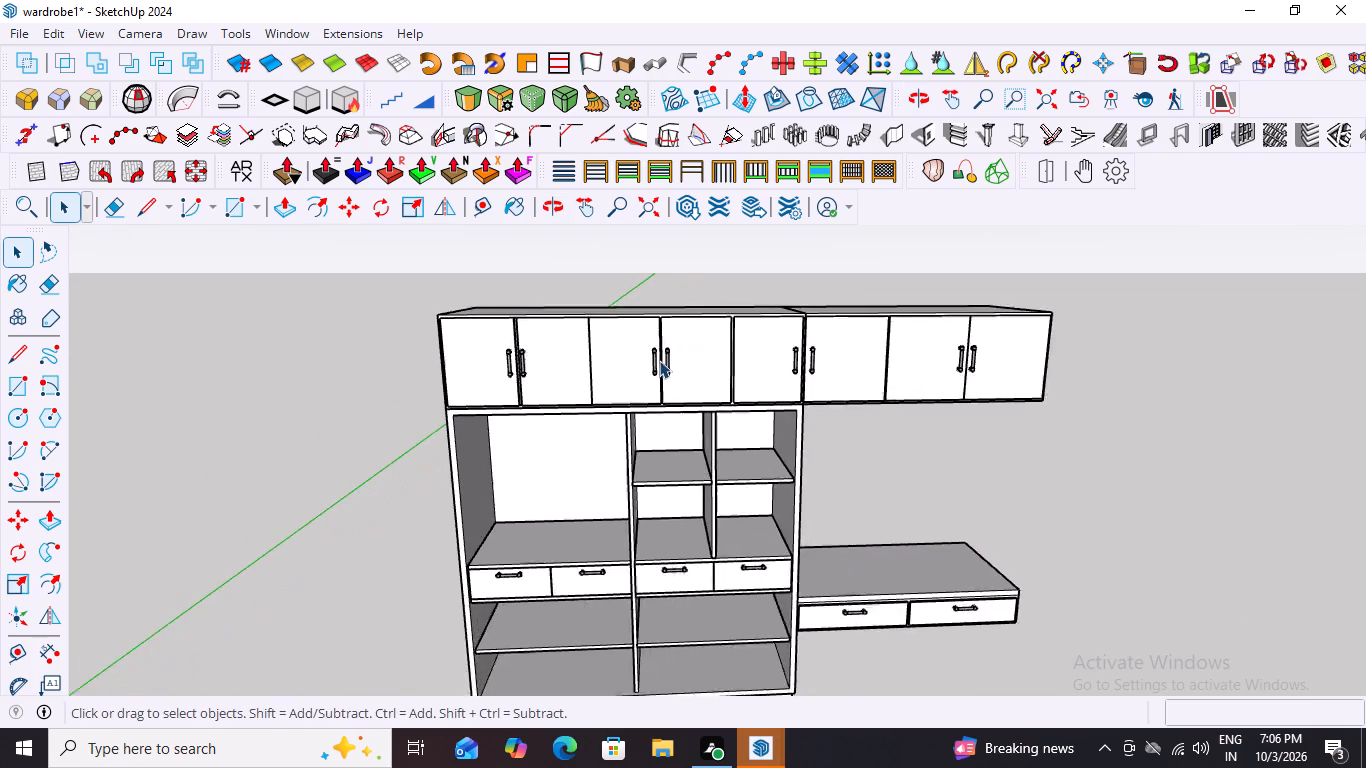
pyautogui.scroll(2, 659, 360)
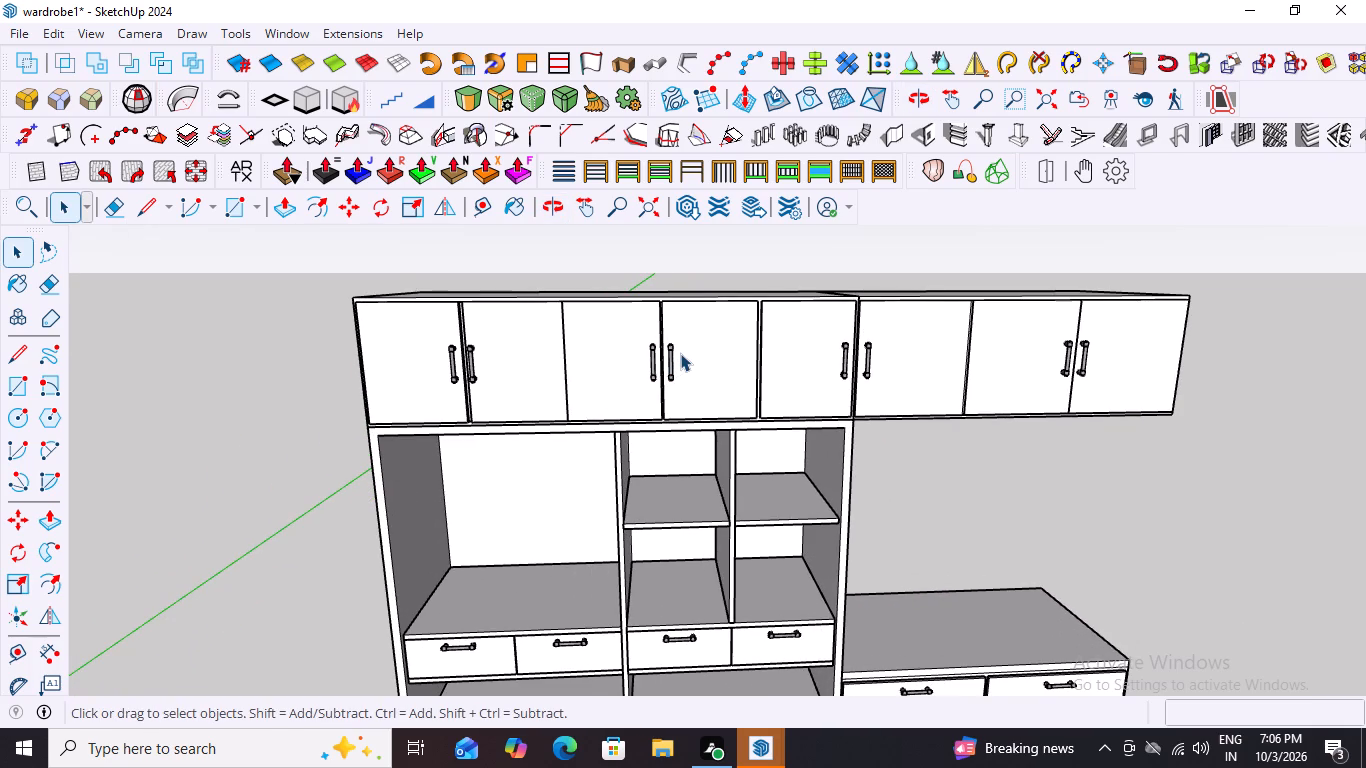
pyautogui.scroll(-12, 686, 349)
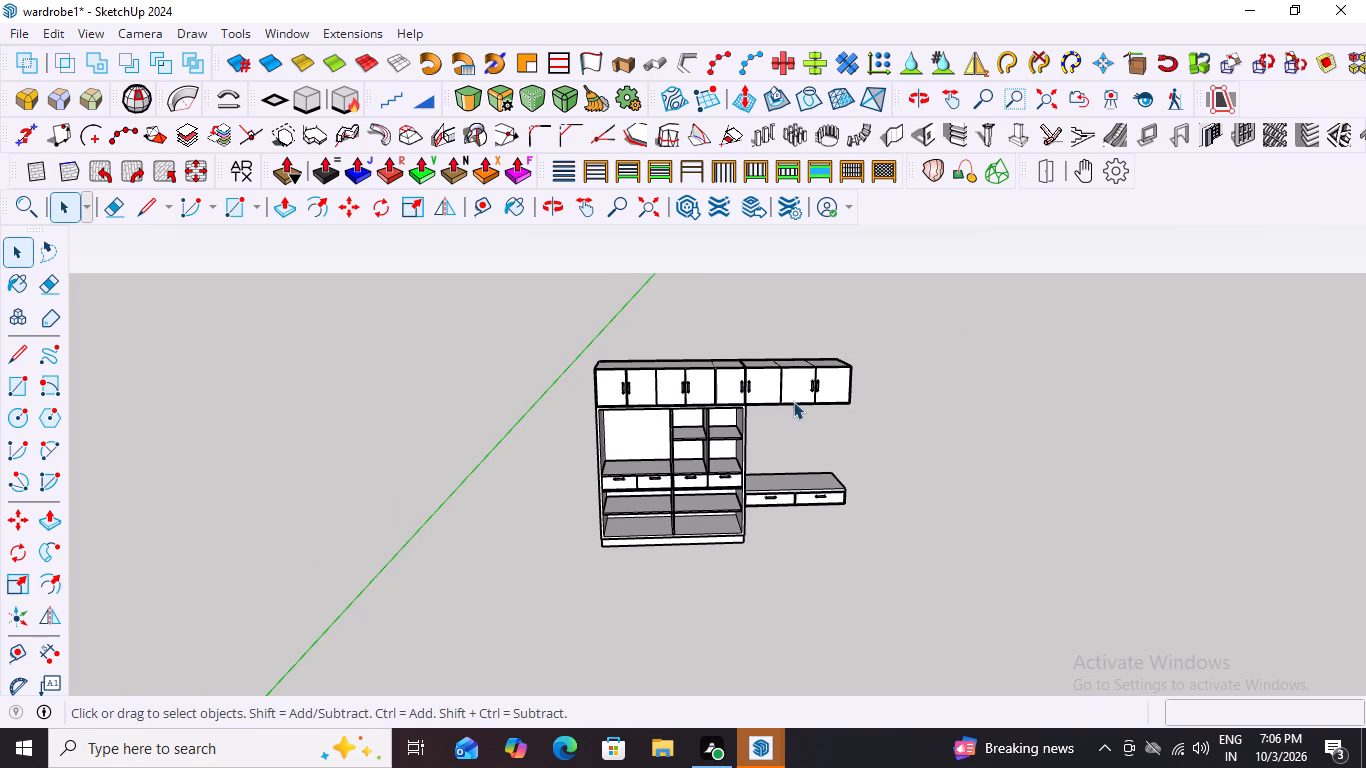
pyautogui.scroll(4, 761, 398)
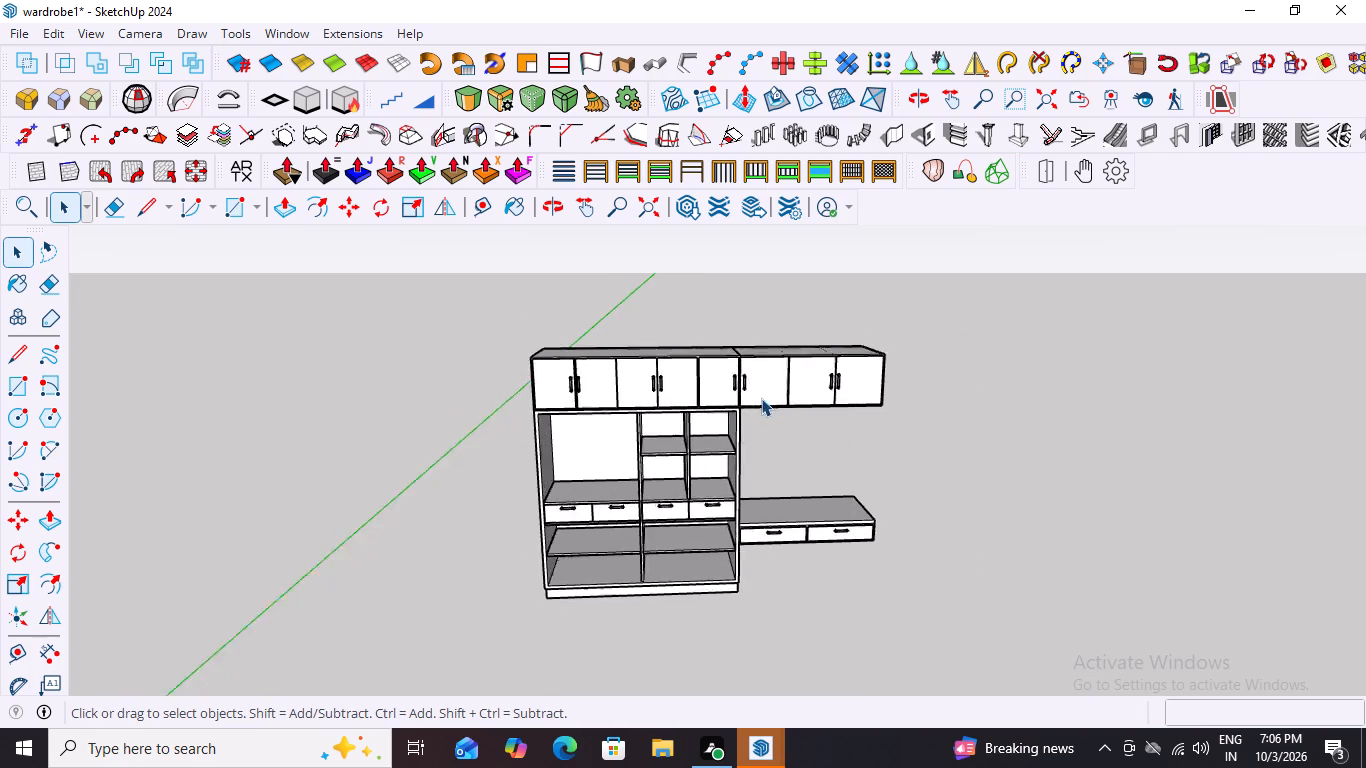
pyautogui.scroll(2, 761, 398)
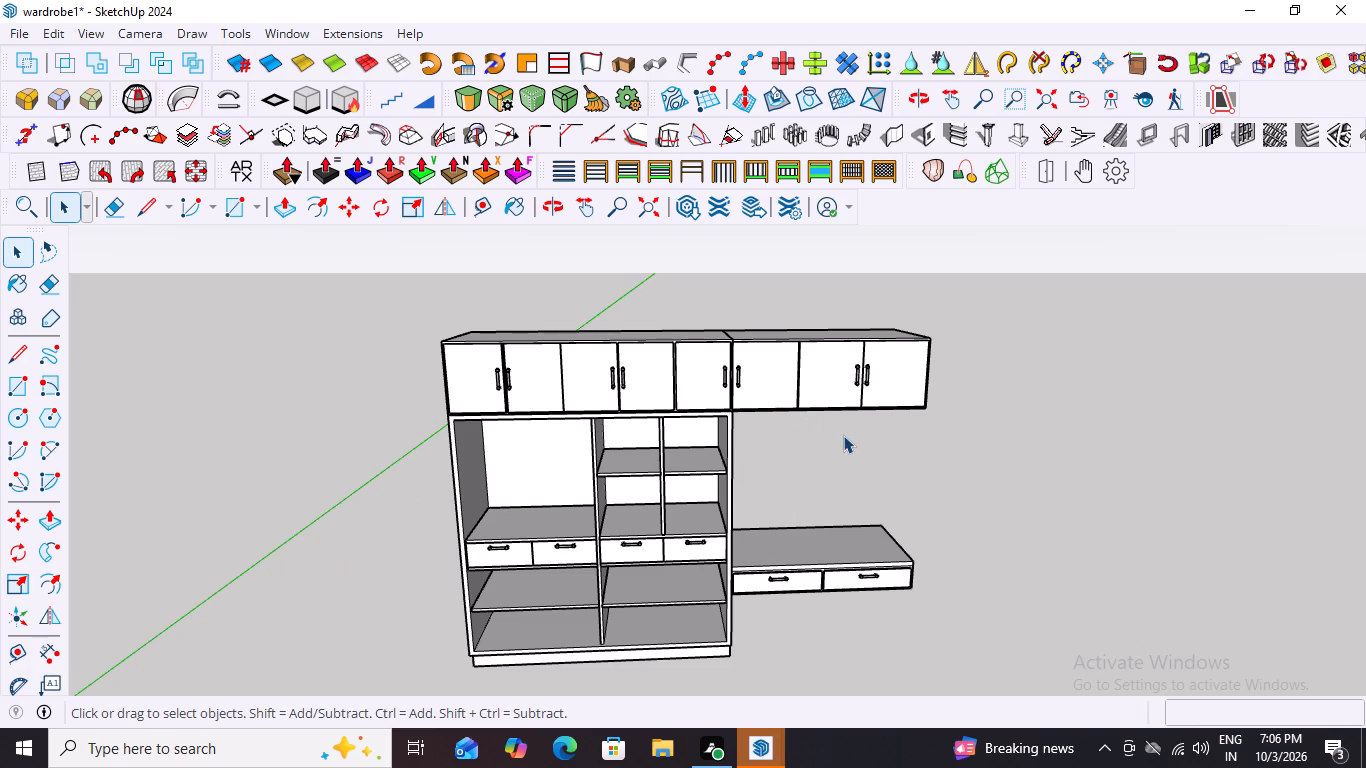
pyautogui.scroll(-2, 843, 435)
pyautogui.scroll(-1, 646, 387)
pyautogui.scroll(3, 620, 510)
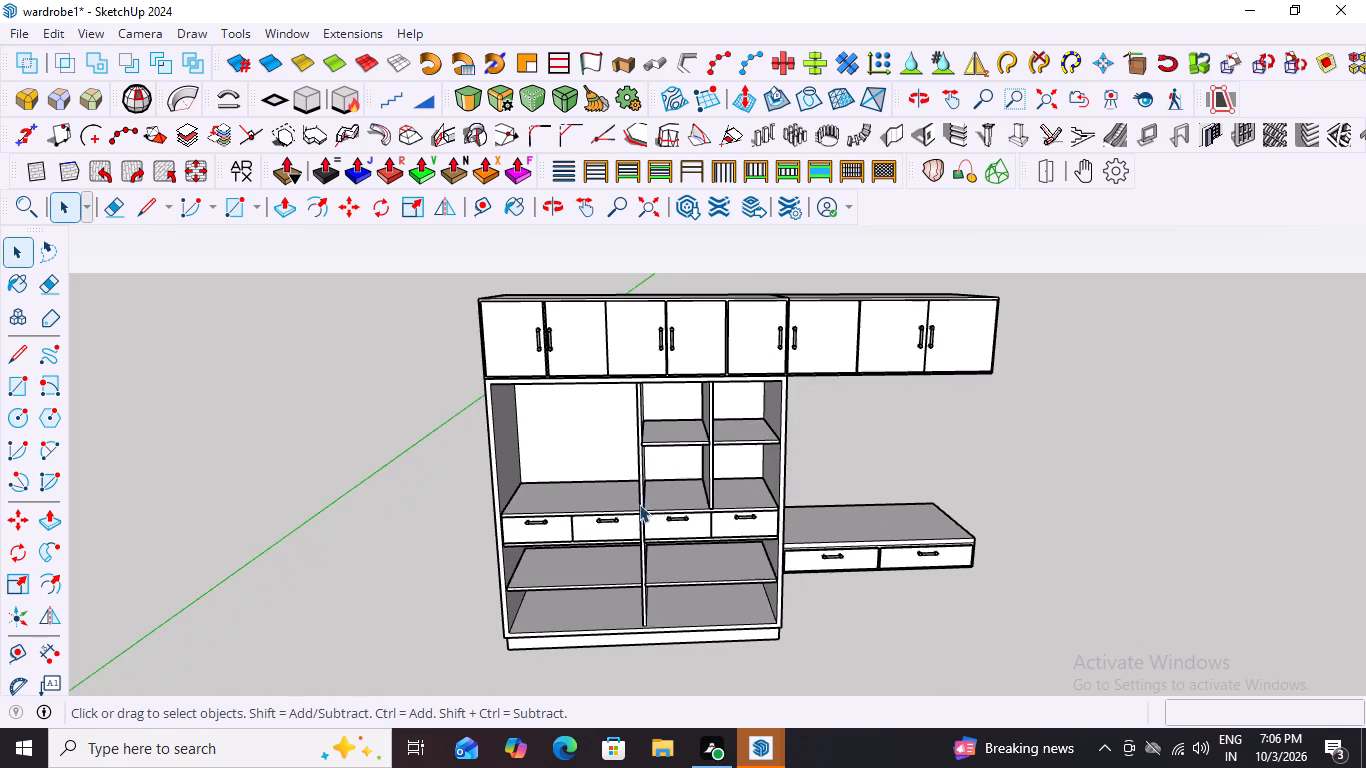
pyautogui.moveTo(691, 481); pyautogui.dragTo(703, 433, button='middle')
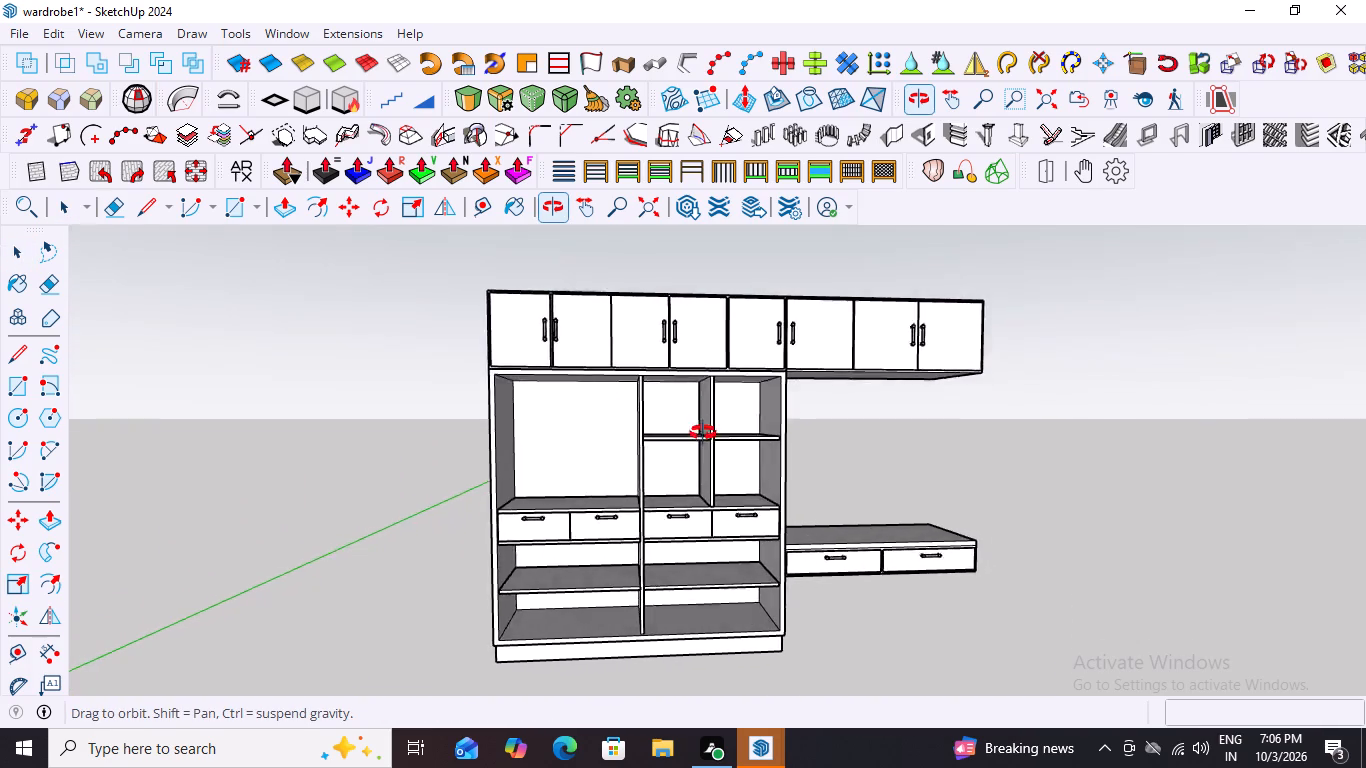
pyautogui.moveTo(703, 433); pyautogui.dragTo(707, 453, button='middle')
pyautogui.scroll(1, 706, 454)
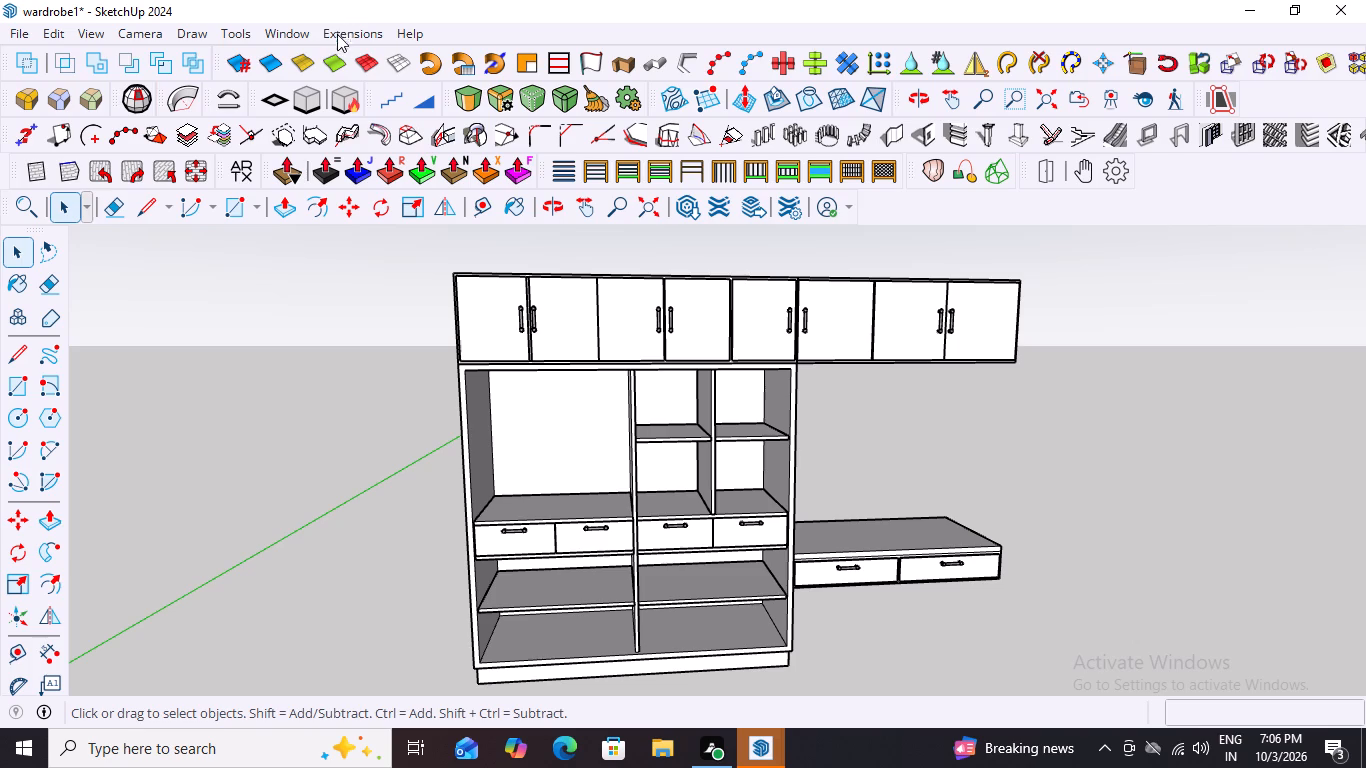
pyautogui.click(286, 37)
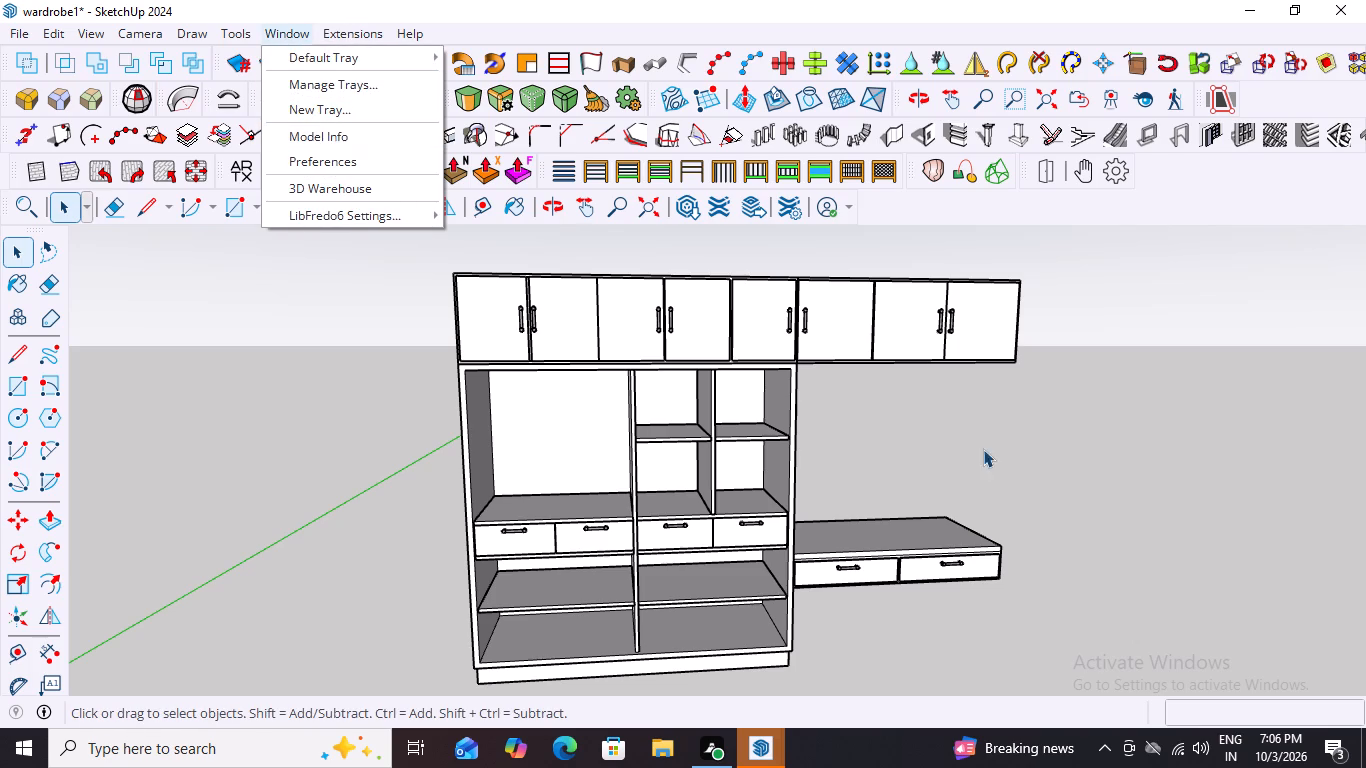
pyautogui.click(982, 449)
# Draw a circle of about 1" radius inside the wardrobe group, on the large open compartment's outer side panel near its upper back corner.
pyautogui.scroll(2, 513, 404)
pyautogui.middleClick(507, 400)
pyautogui.moveTo(515, 400); pyautogui.dragTo(525, 400, button='middle')
pyautogui.moveTo(594, 388); pyautogui.dragTo(562, 317, button='middle')
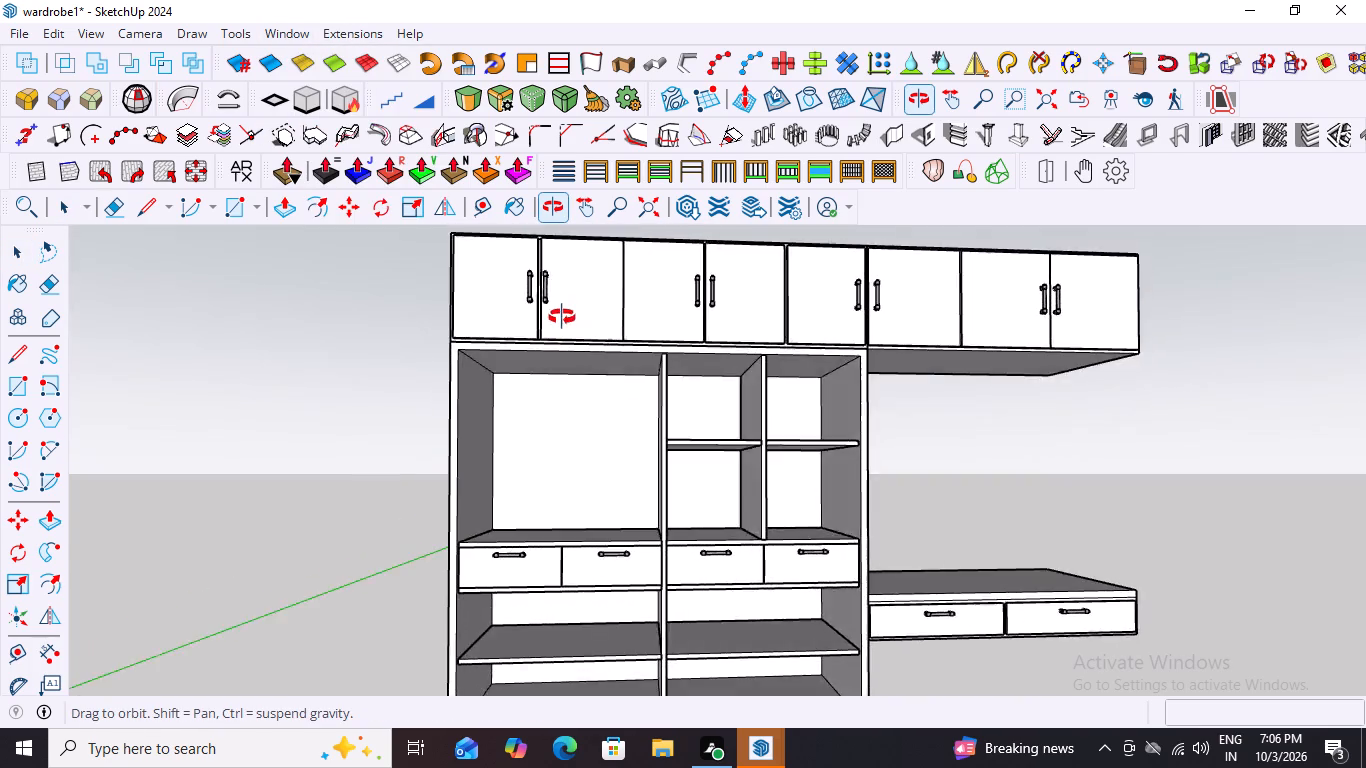
pyautogui.moveTo(562, 317); pyautogui.dragTo(536, 339, button='middle')
pyautogui.scroll(6, 518, 375)
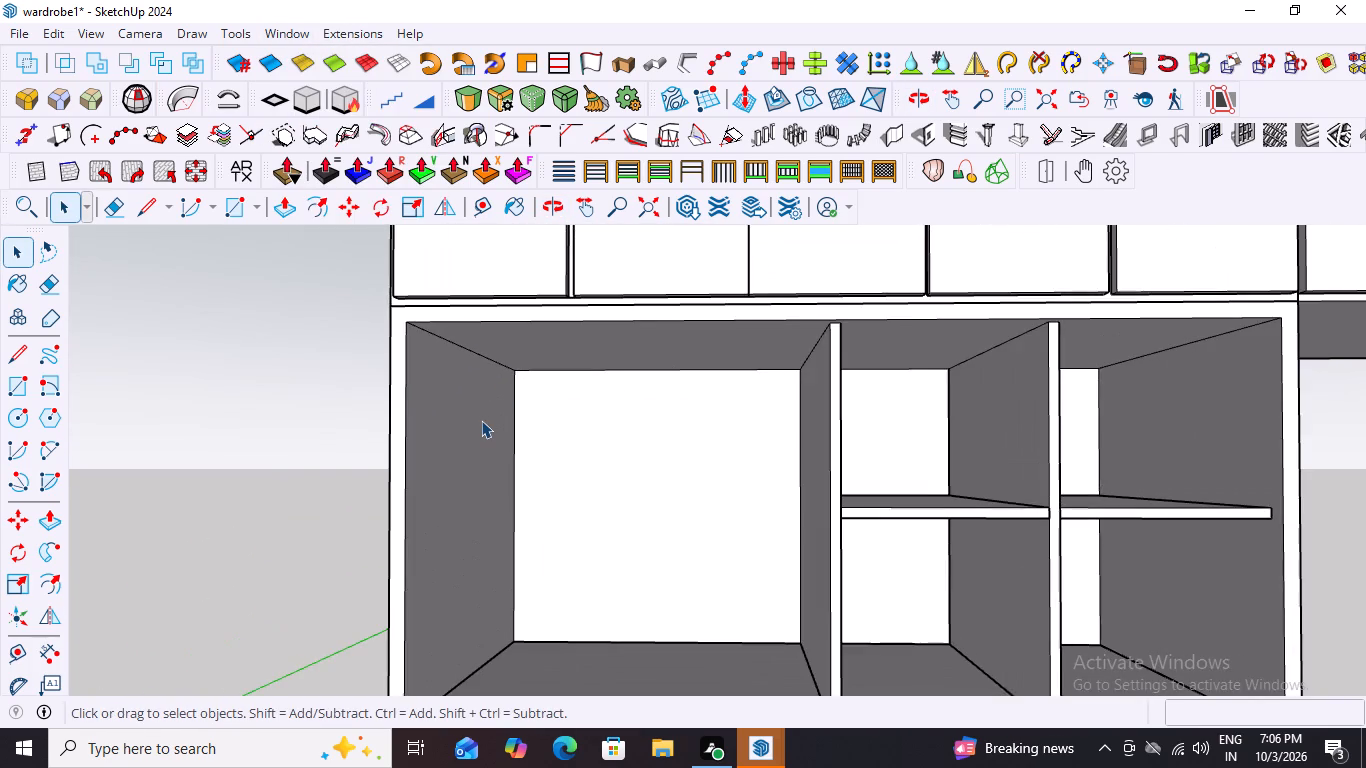
pyautogui.scroll(1, 481, 420)
pyautogui.click(481, 420)
pyautogui.doubleClick(484, 419)
pyautogui.click(490, 416)
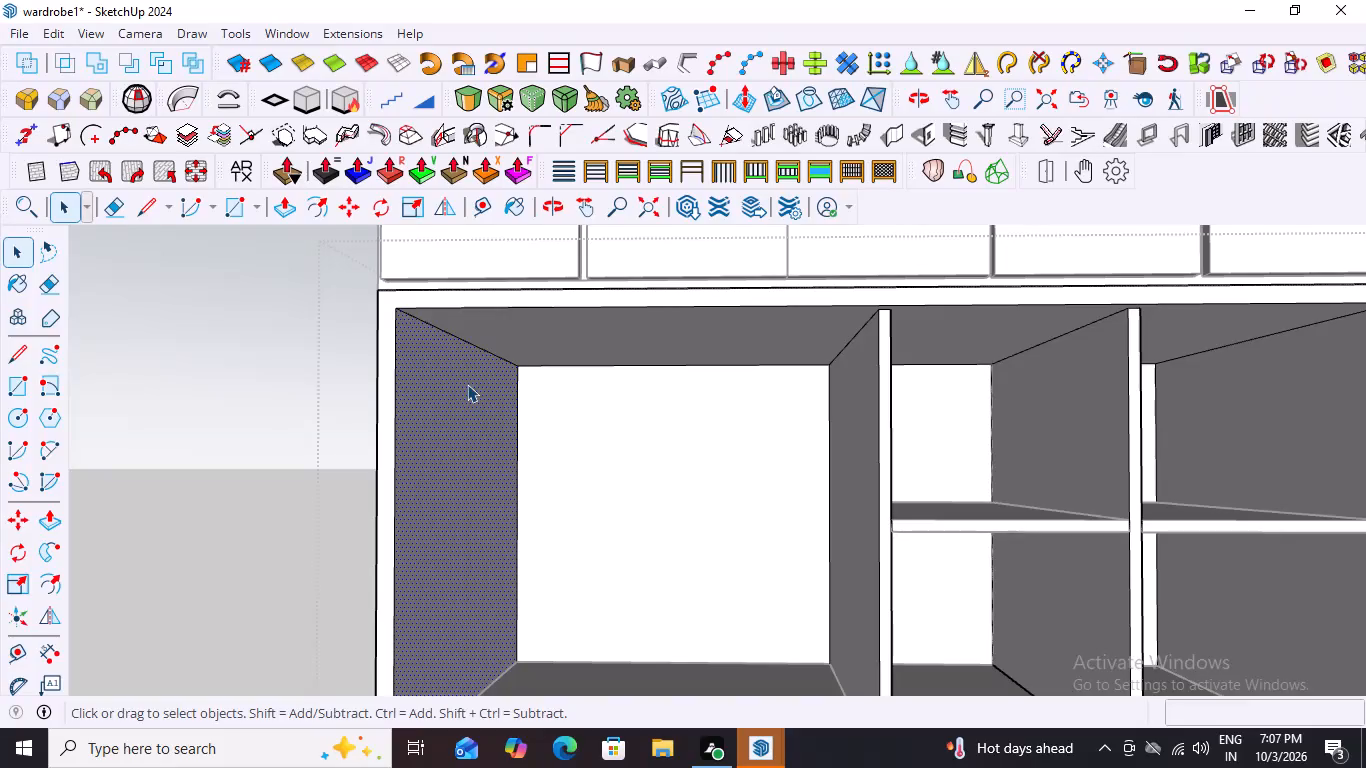
pyautogui.press('c')
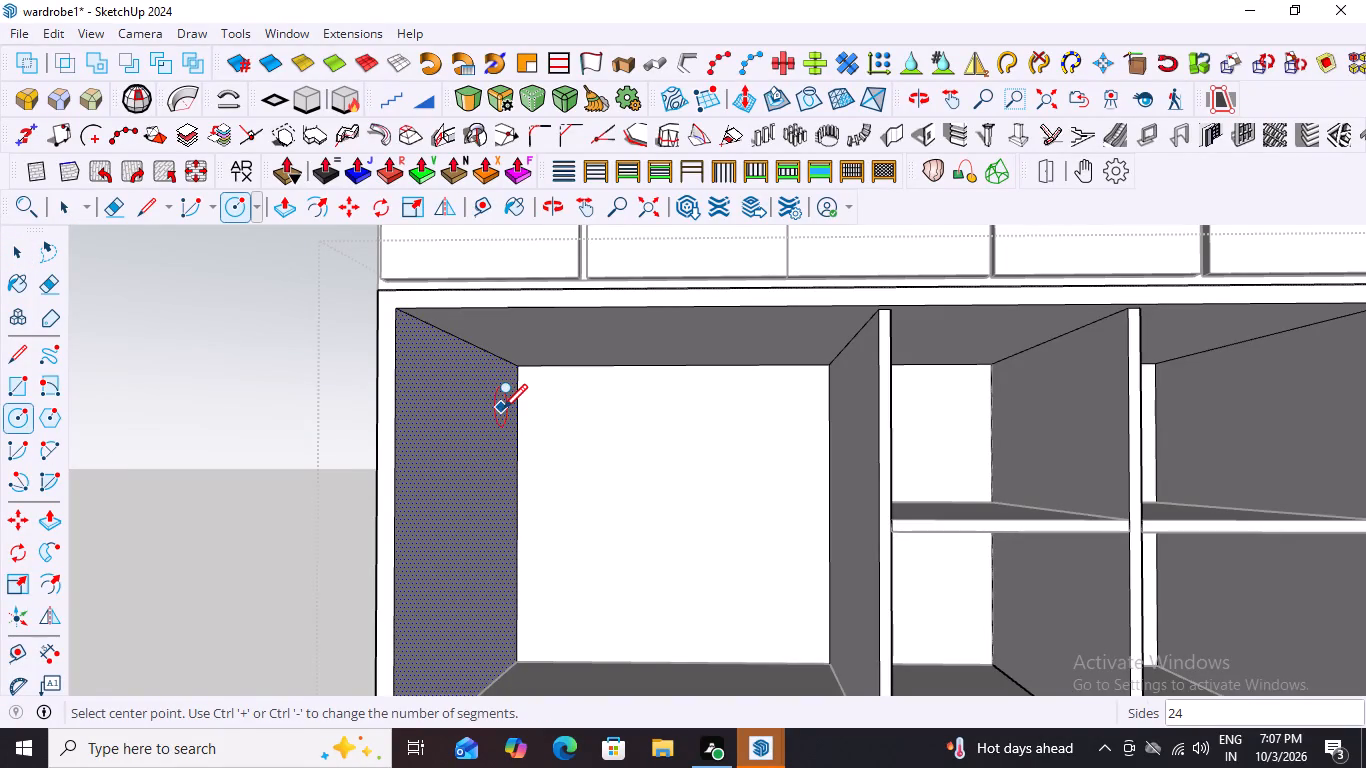
pyautogui.scroll(1, 484, 433)
pyautogui.moveTo(513, 419); pyautogui.dragTo(447, 436, button='middle')
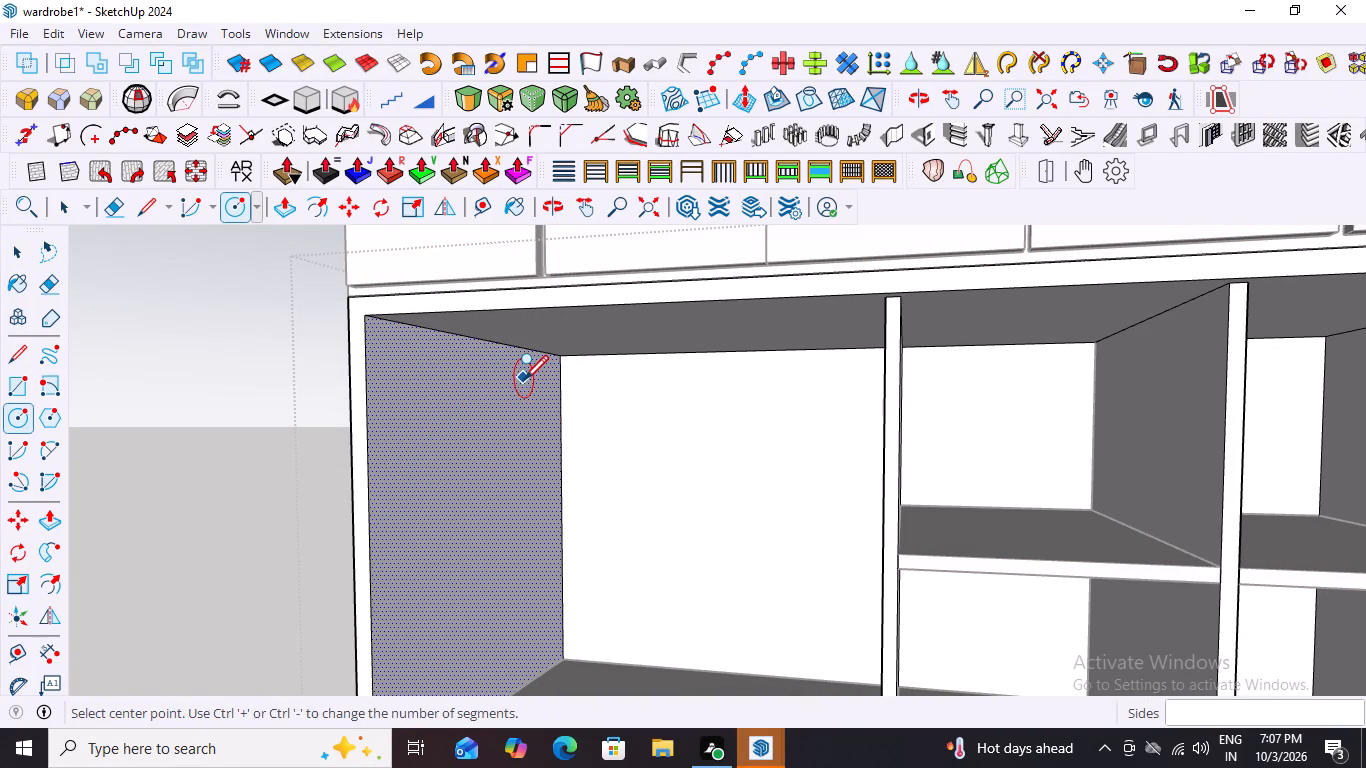
pyautogui.click(524, 378)
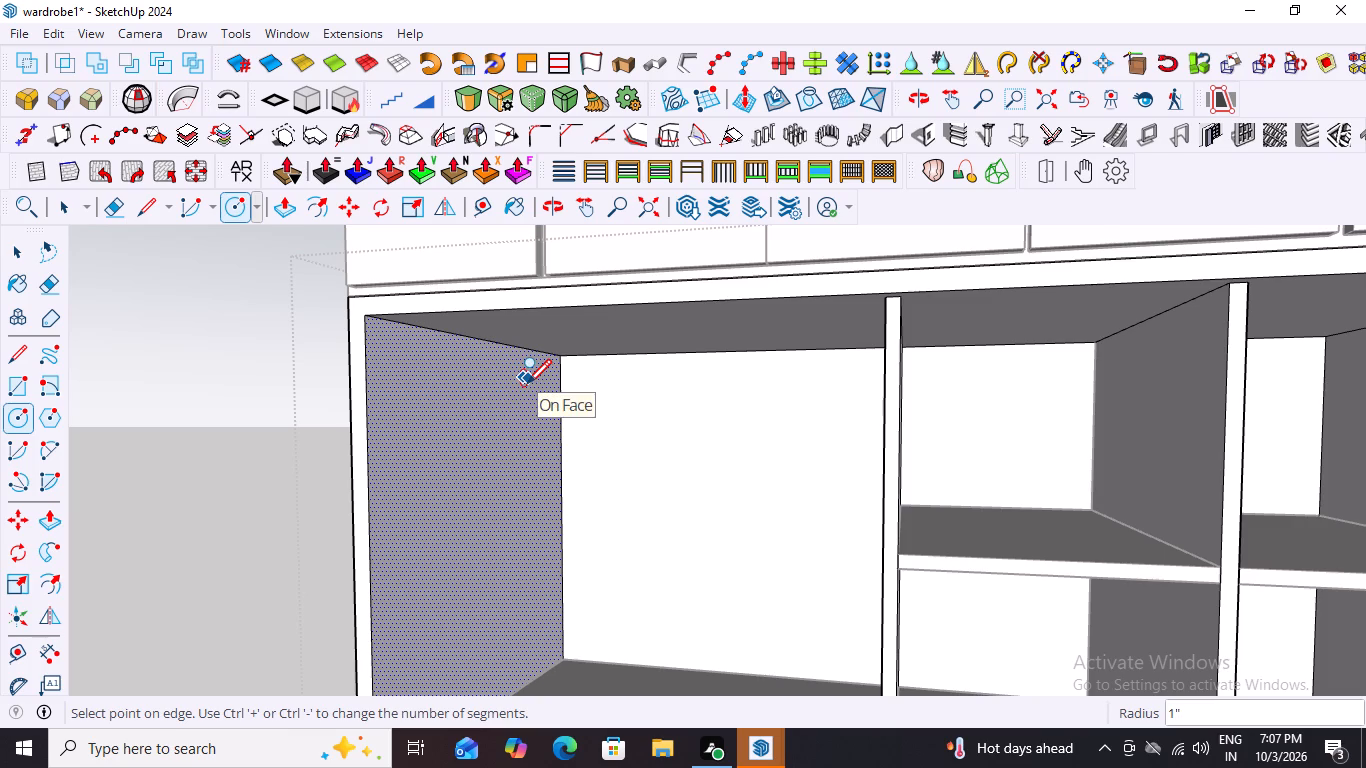
pyautogui.click(527, 382)
pyautogui.scroll(6, 518, 445)
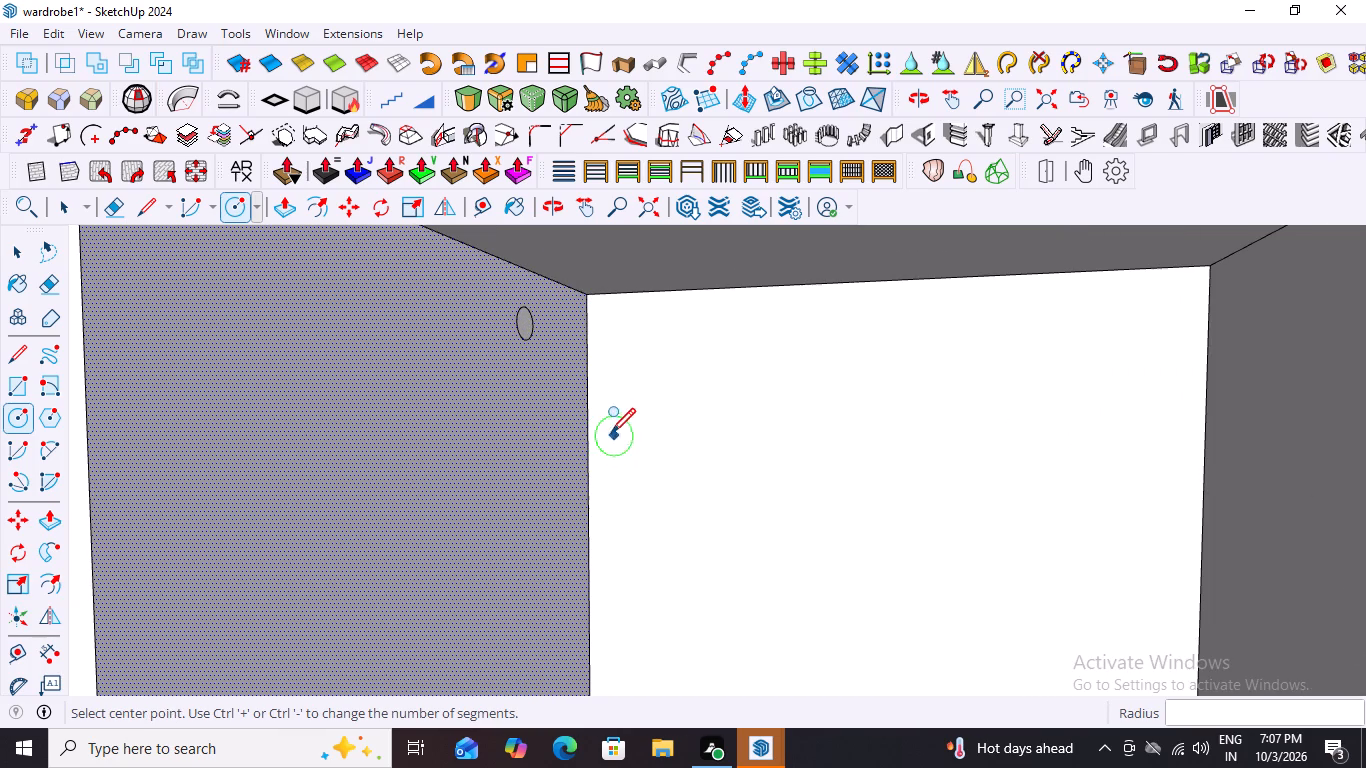
# Make the circle's face and edge into a separate group.
pyautogui.press('space')
pyautogui.doubleClick(528, 321)
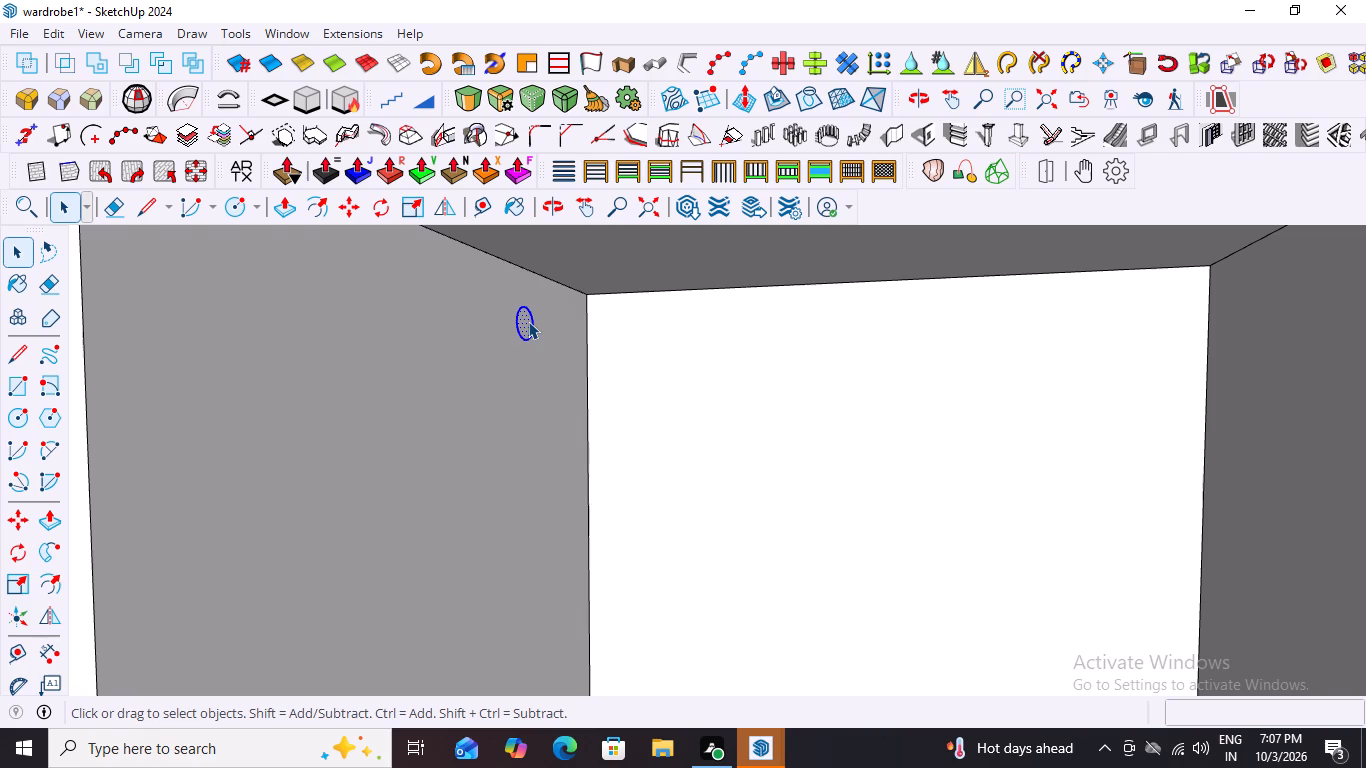
pyautogui.rightClick(528, 321)
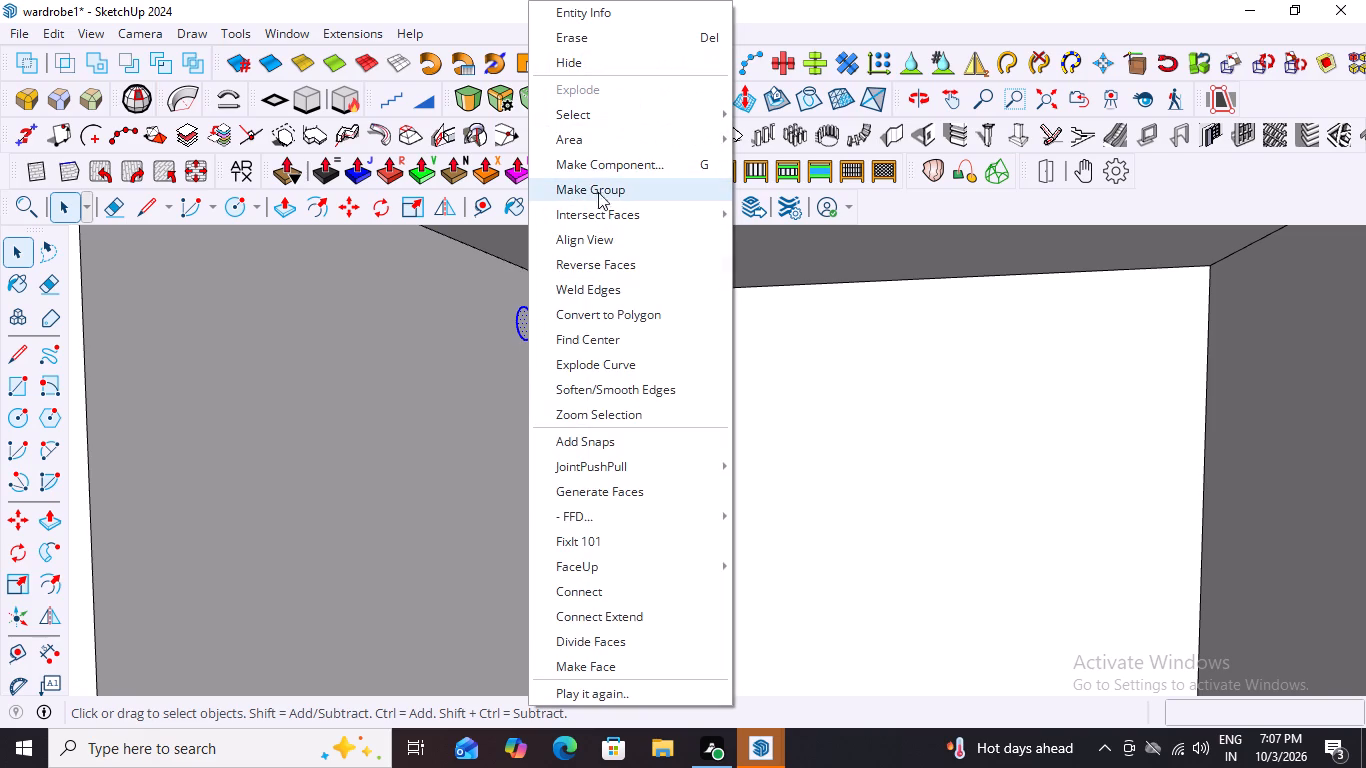
pyautogui.click(587, 194)
# Extrude the grouped circle 3' 4" across the large open compartment to the partition, forming a hanging rod.
pyautogui.doubleClick(522, 325)
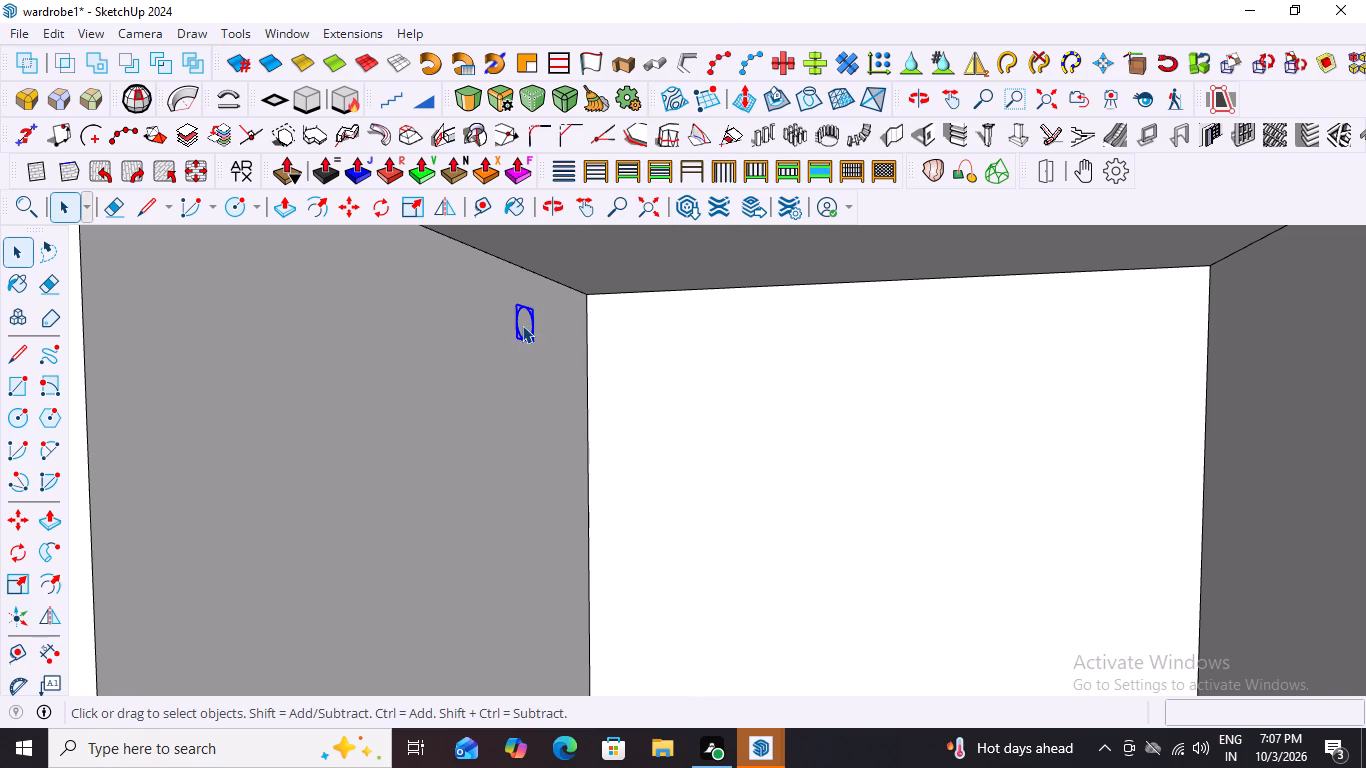
pyautogui.click(527, 323)
pyautogui.press('p')
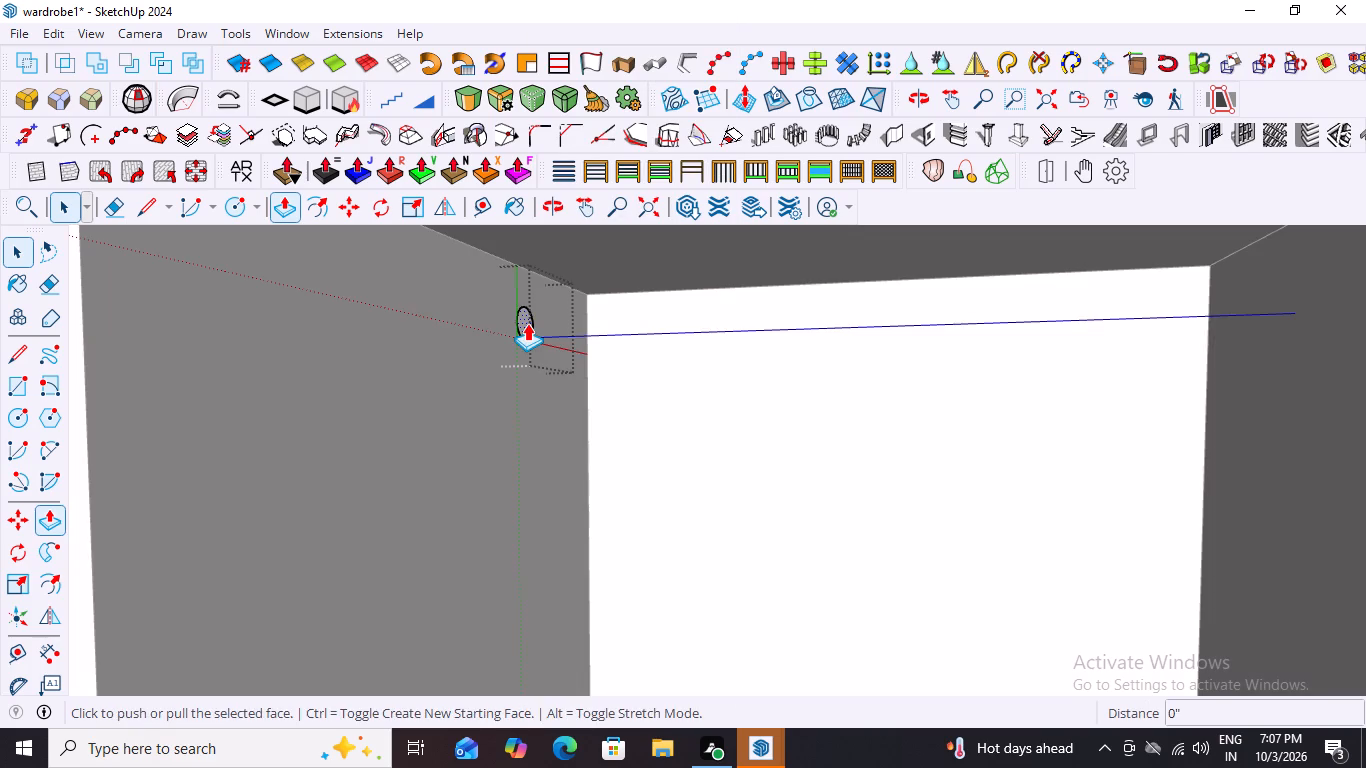
pyautogui.click(527, 323)
pyautogui.scroll(-10, 721, 385)
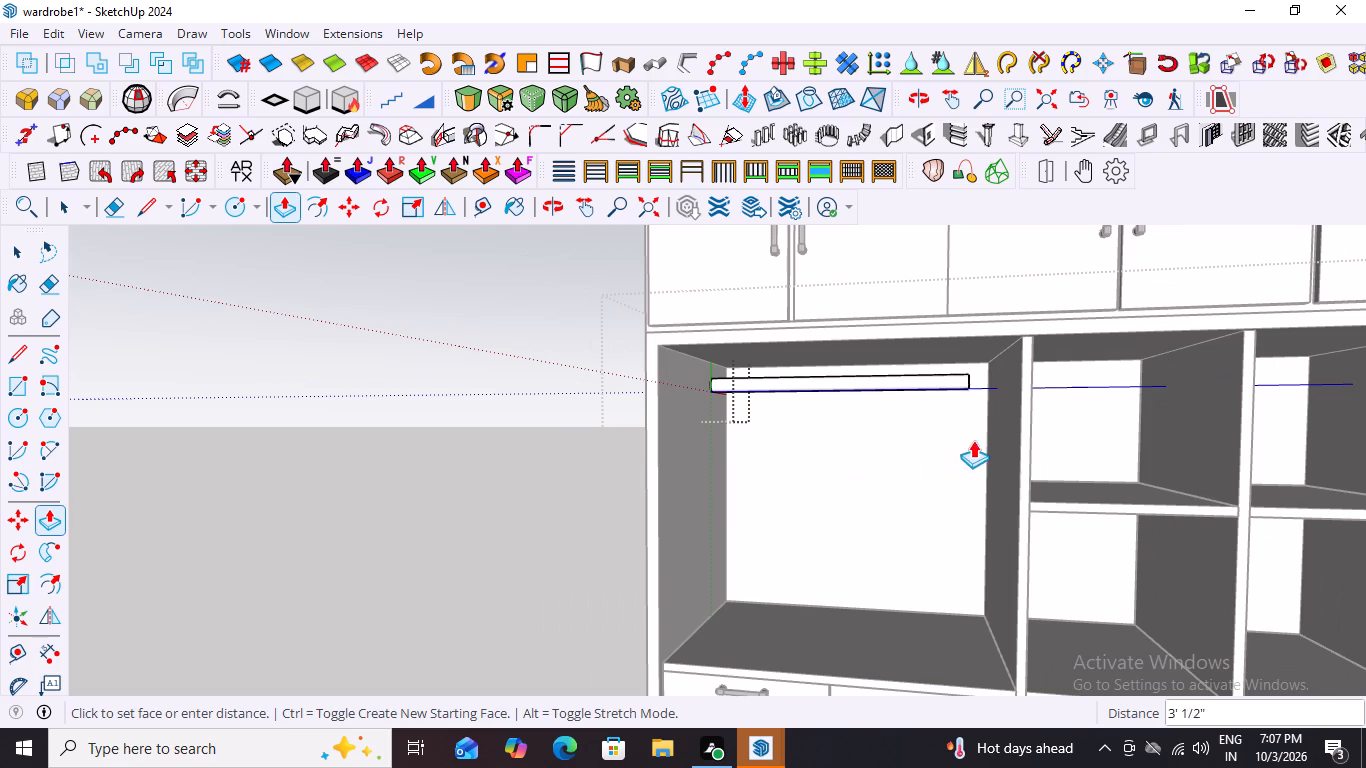
pyautogui.scroll(15, 991, 384)
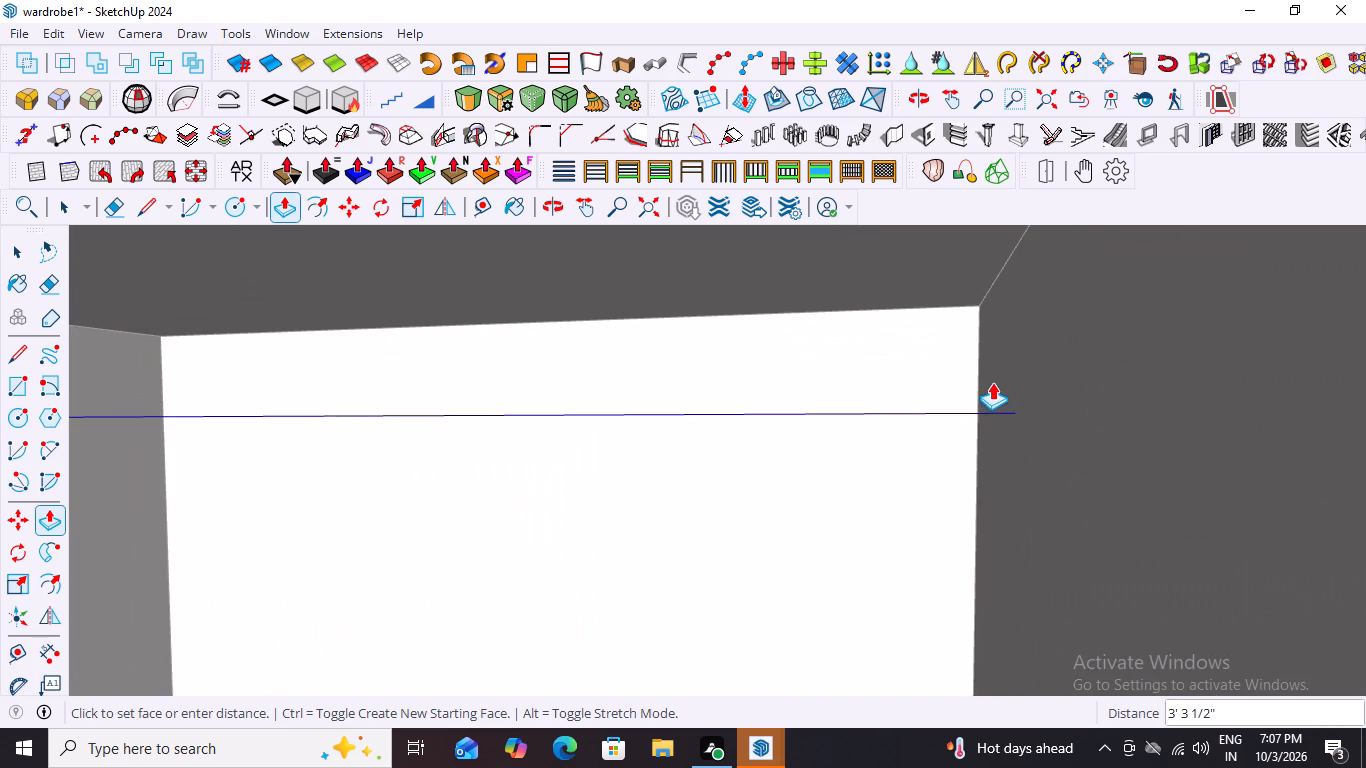
pyautogui.scroll(-8, 987, 442)
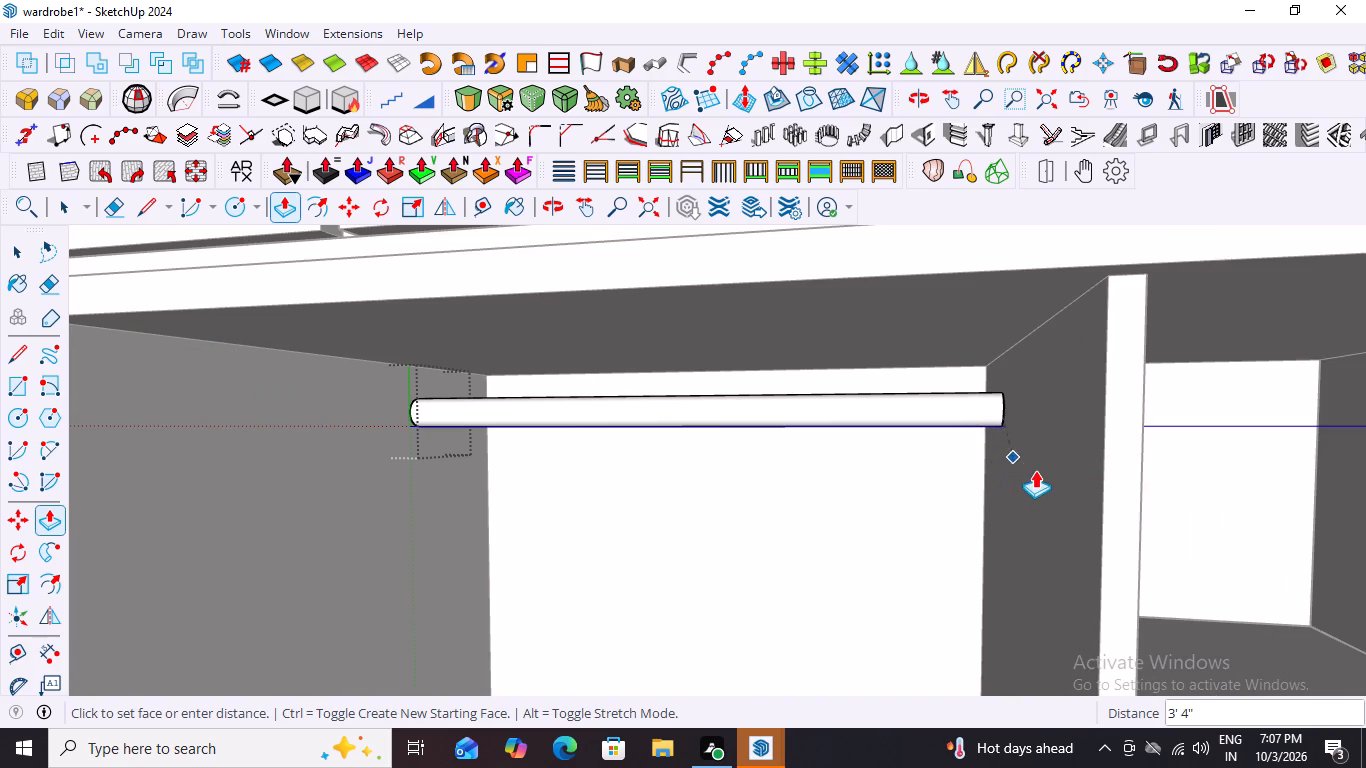
pyautogui.click(1100, 488)
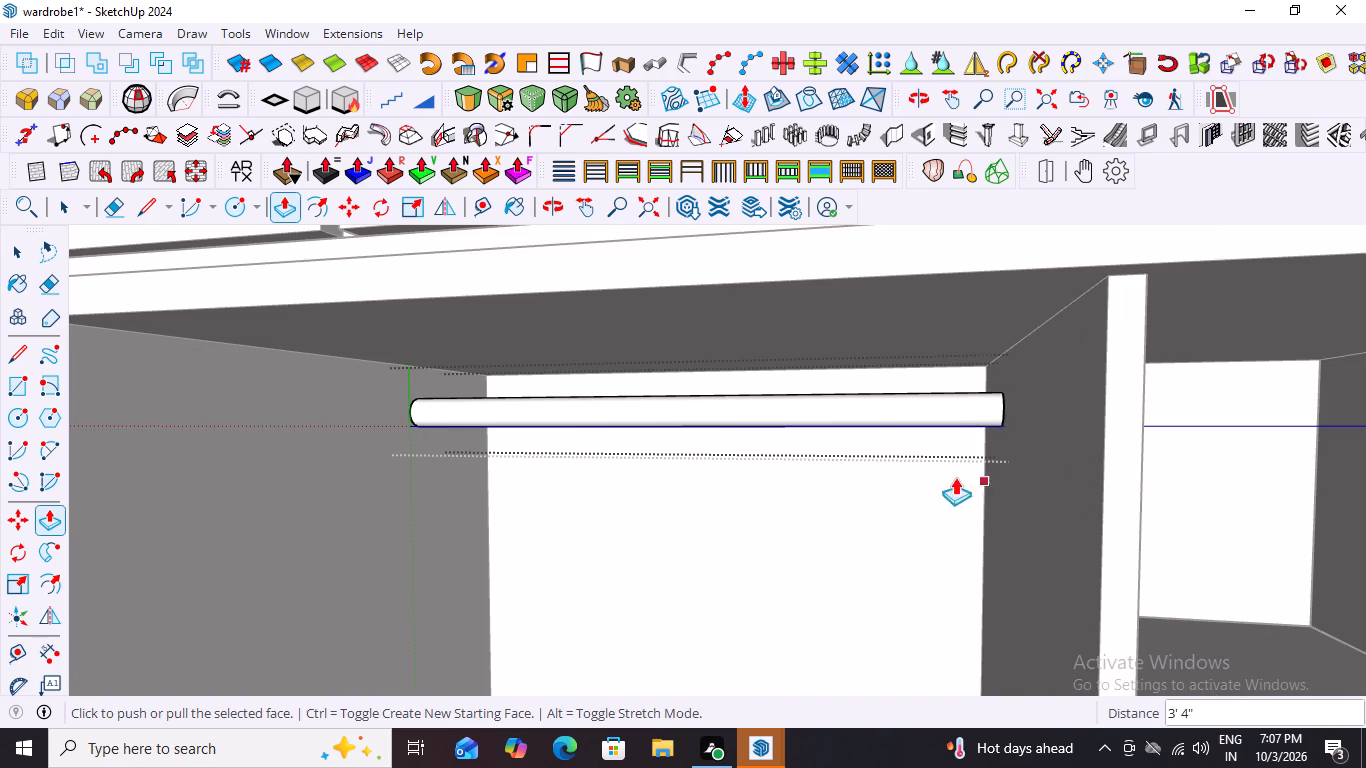
pyautogui.scroll(-12, 965, 450)
pyautogui.press('space')
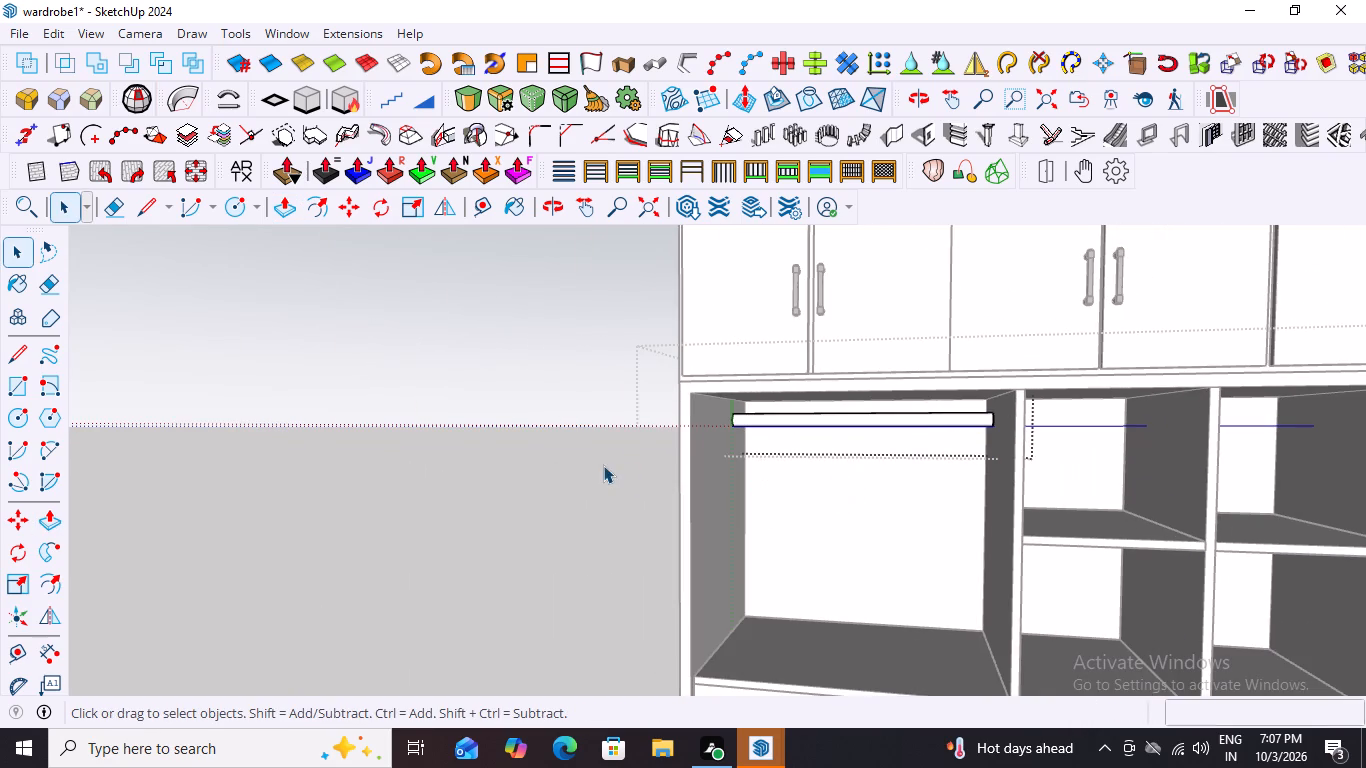
pyautogui.click(603, 465)
# Review the hanging rod in its compartment and the whole wardrobe from several angles and distances.
pyautogui.scroll(-3, 816, 460)
pyautogui.moveTo(953, 533); pyautogui.dragTo(968, 553, button='middle')
pyautogui.scroll(-2, 968, 553)
pyautogui.moveTo(848, 484); pyautogui.dragTo(728, 394, button='middle')
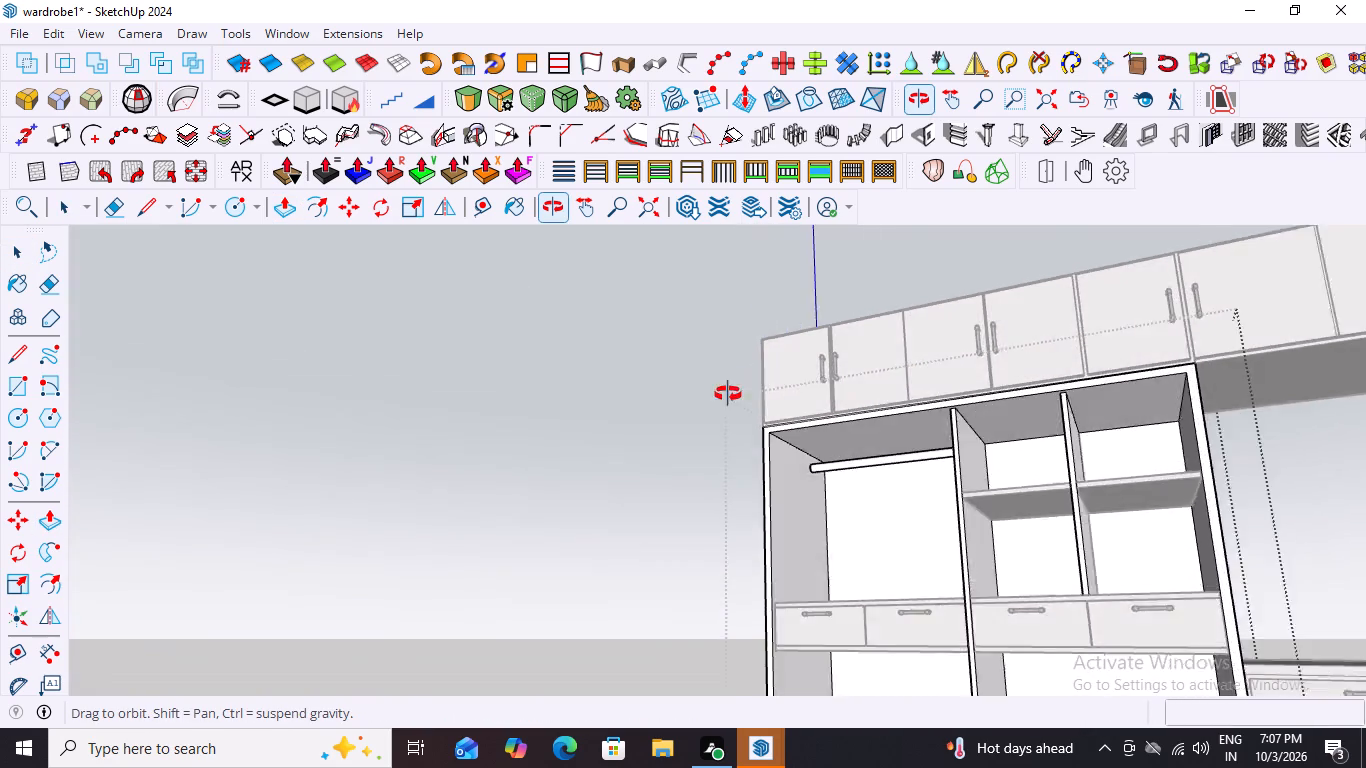
pyautogui.moveTo(728, 394); pyautogui.dragTo(892, 501, button='middle')
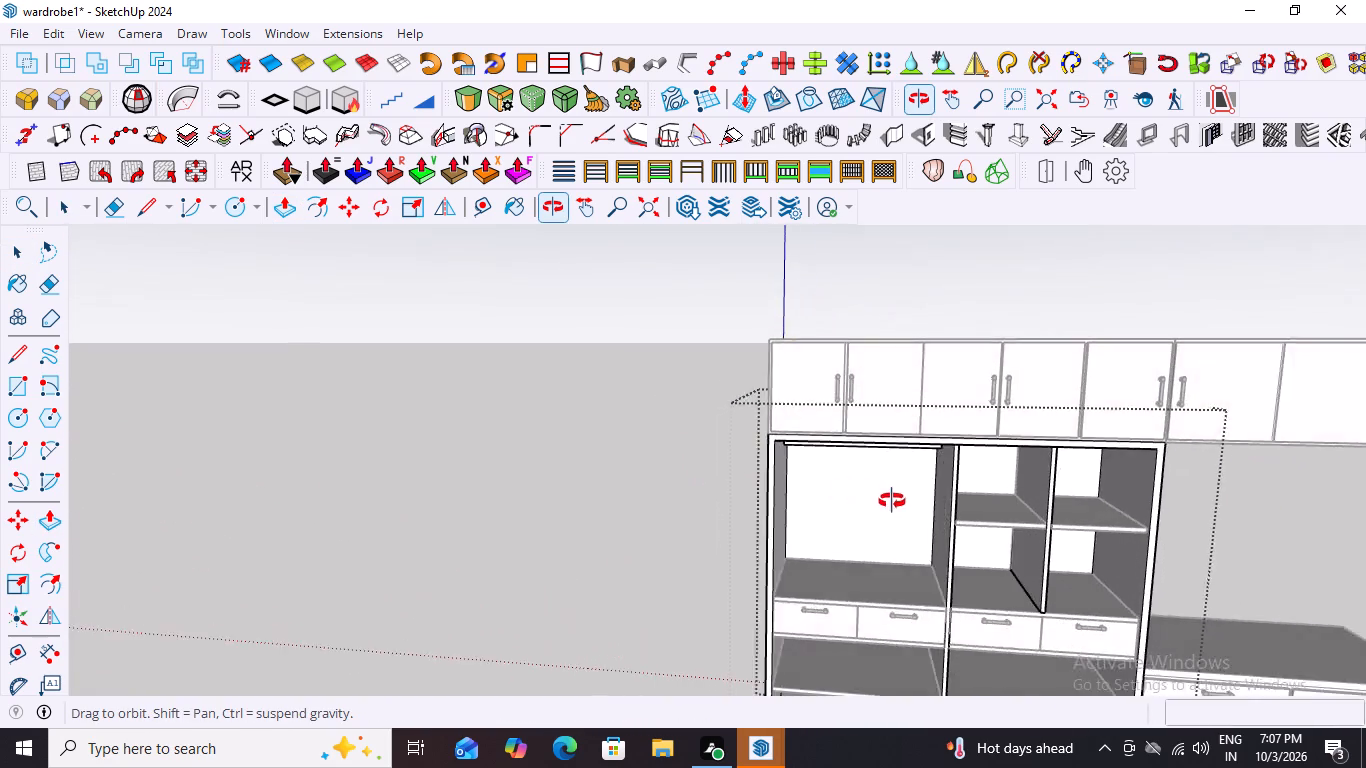
pyautogui.moveTo(892, 501); pyautogui.dragTo(934, 501, button='middle')
pyautogui.scroll(-10, 929, 506)
pyautogui.click(973, 346)
pyautogui.scroll(3, 826, 521)
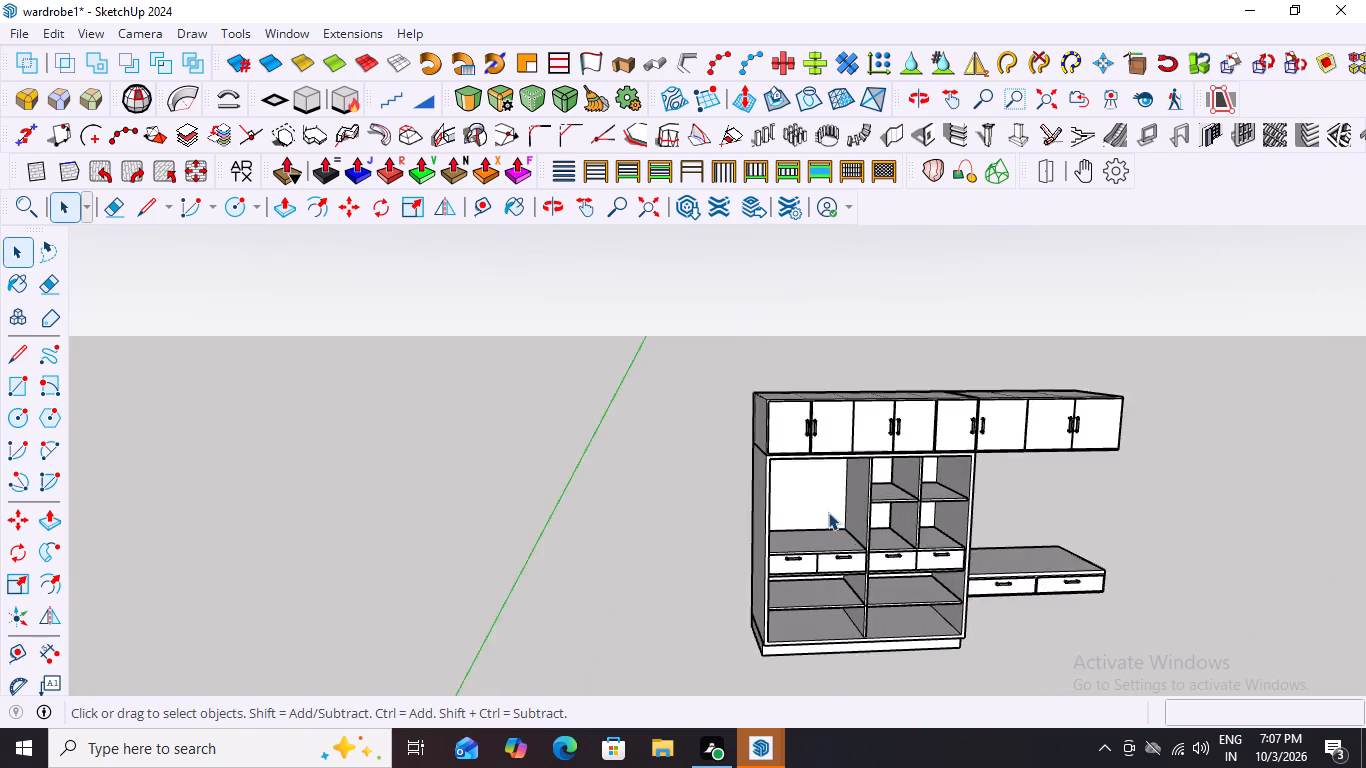
pyautogui.scroll(8, 828, 512)
pyautogui.scroll(-16, 758, 409)
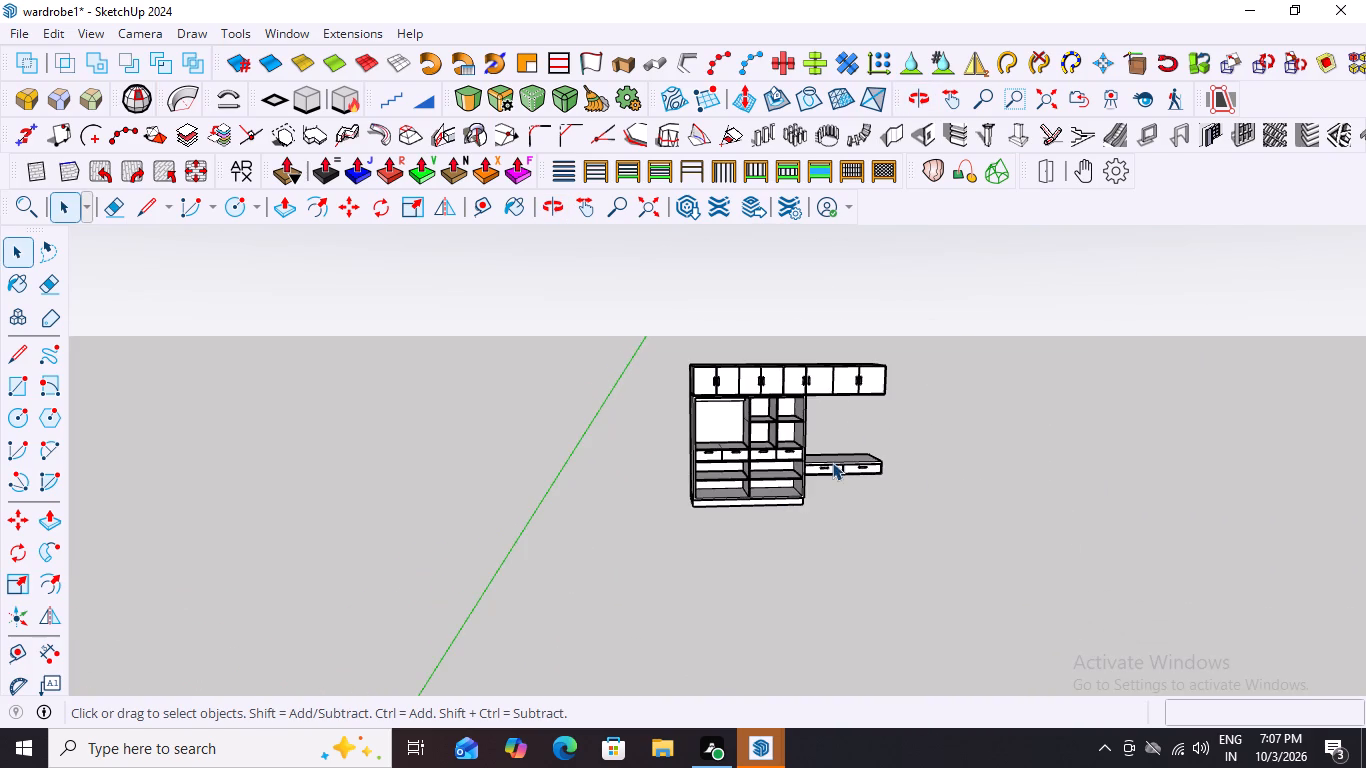
pyautogui.moveTo(740, 392); pyautogui.dragTo(828, 393, button='middle')
pyautogui.moveTo(776, 412); pyautogui.dragTo(694, 417, button='middle')
pyautogui.scroll(2, 755, 474)
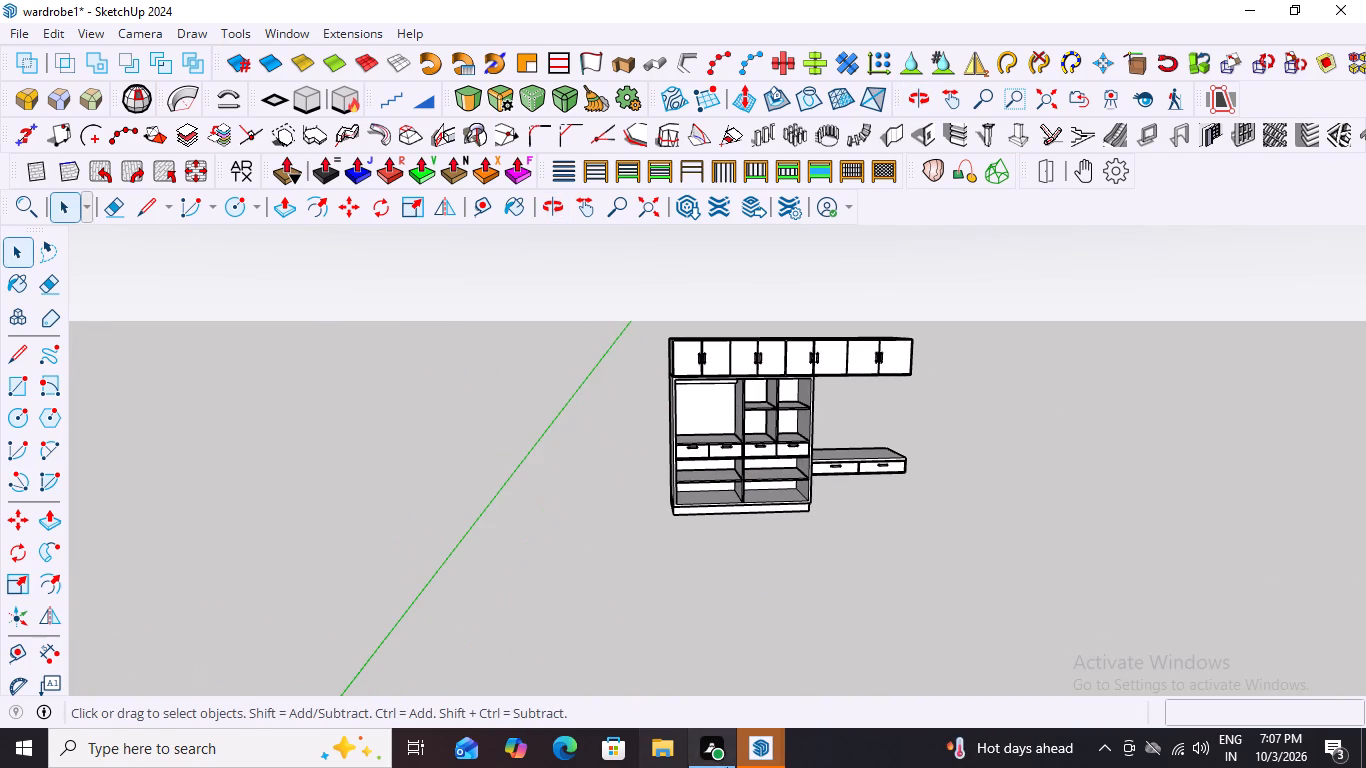
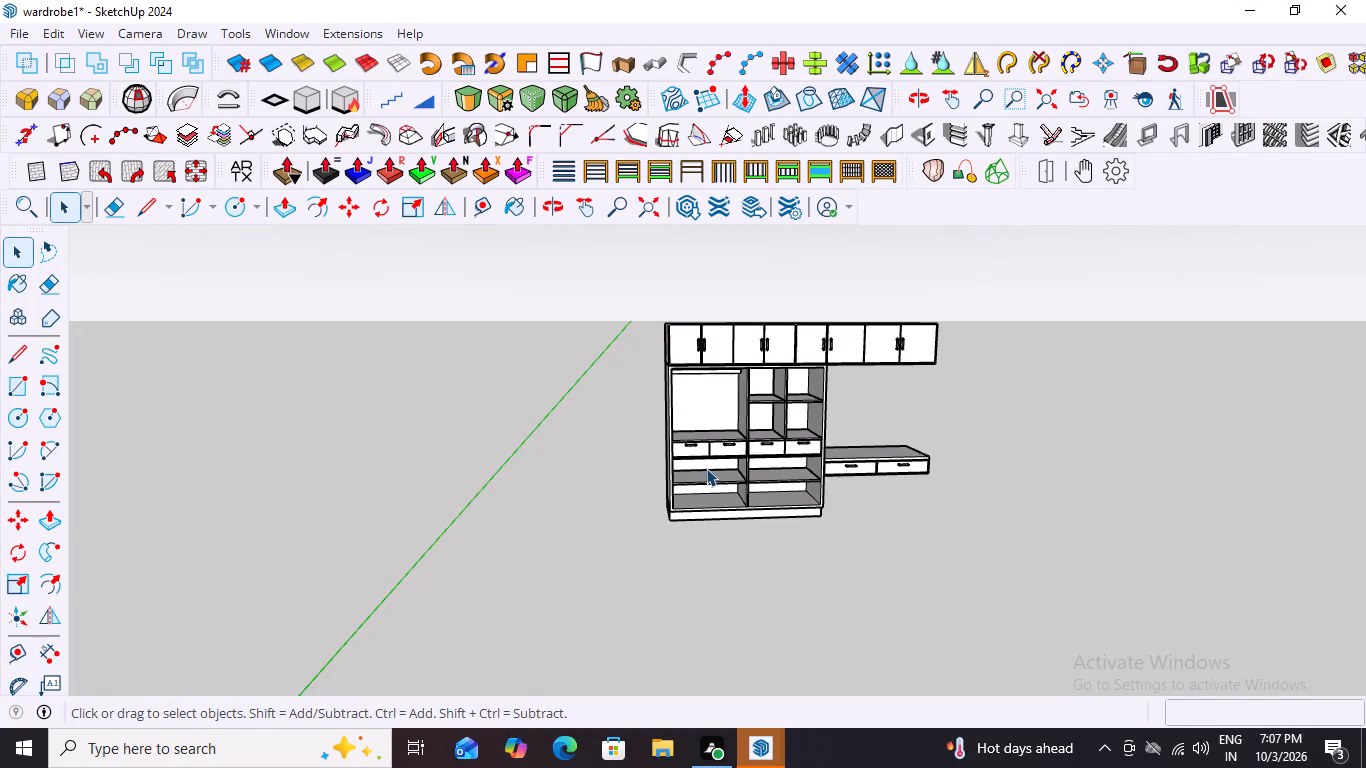
# Open 3D Warehouse and search its content for "clothes".
pyautogui.scroll(4, 891, 288)
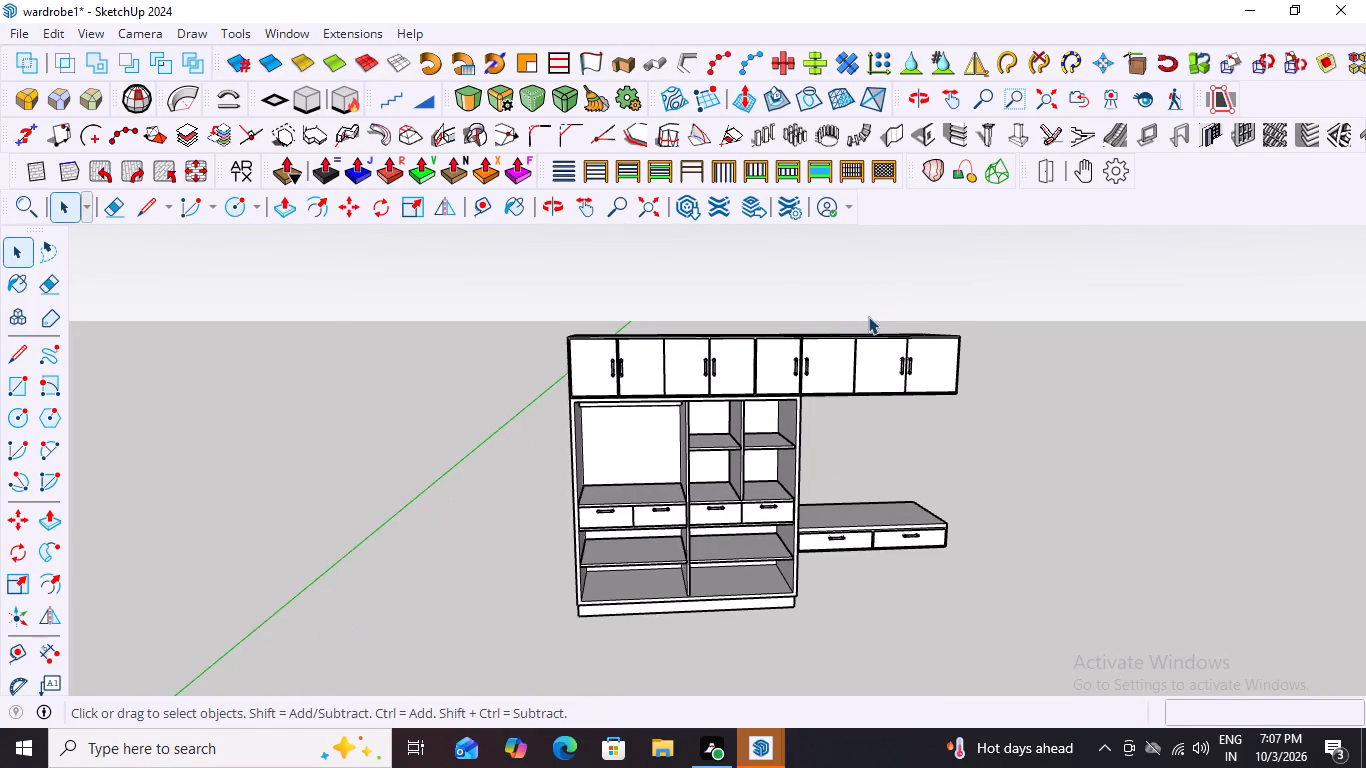
pyautogui.scroll(2, 702, 366)
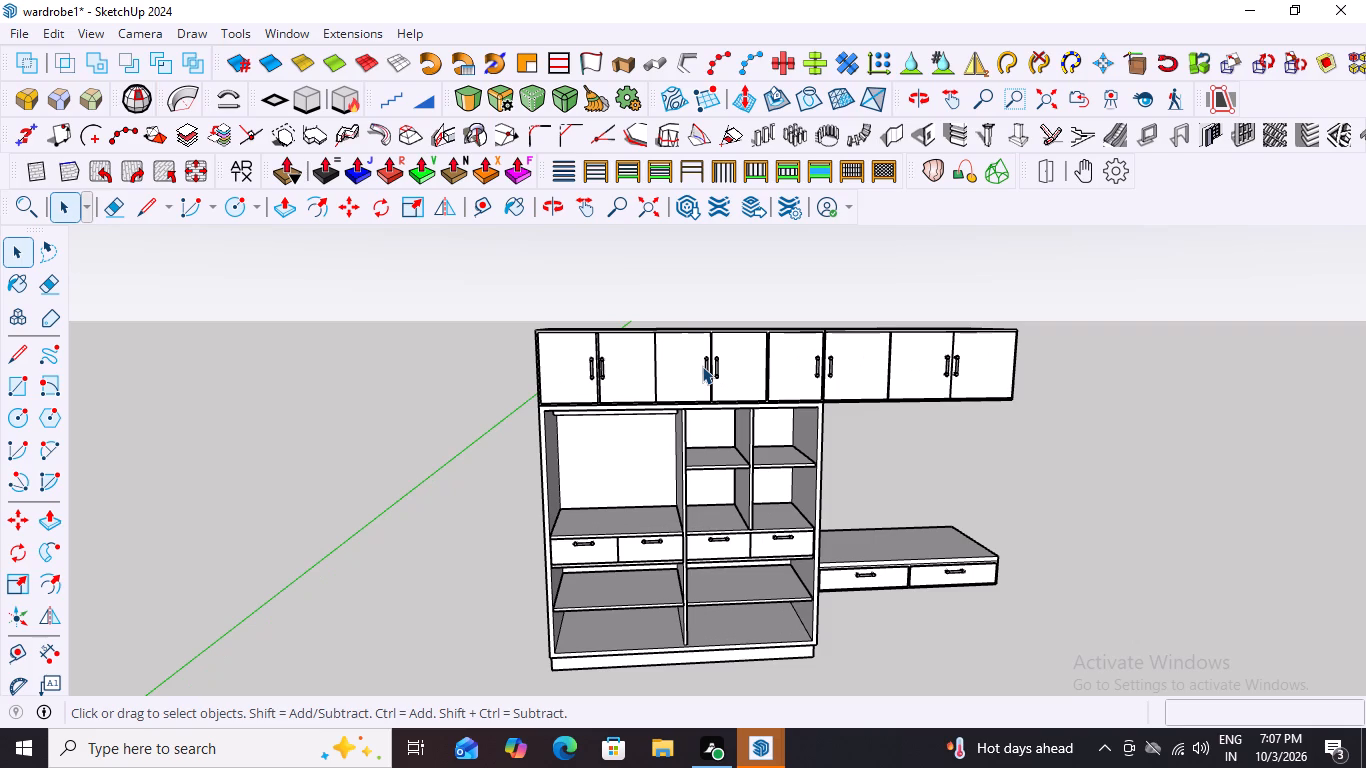
pyautogui.scroll(-3, 702, 366)
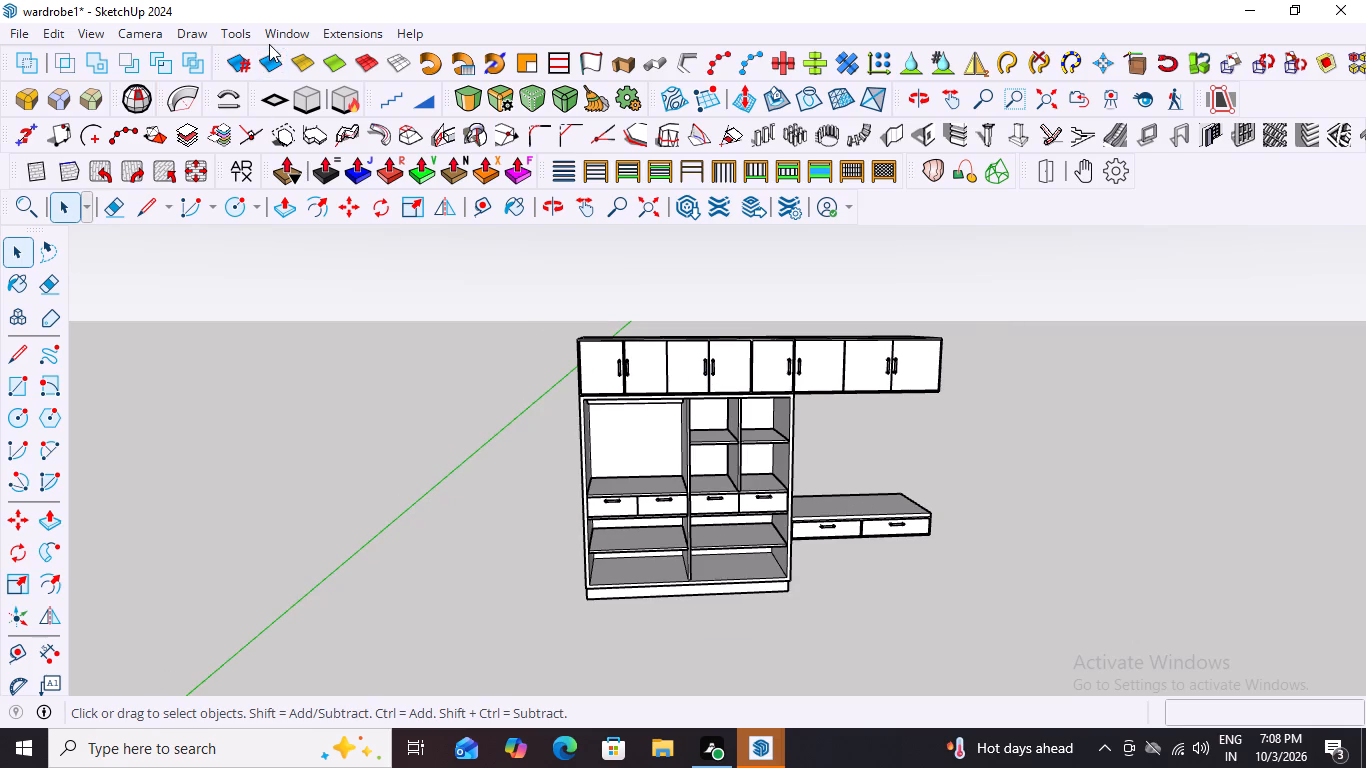
pyautogui.click(278, 33)
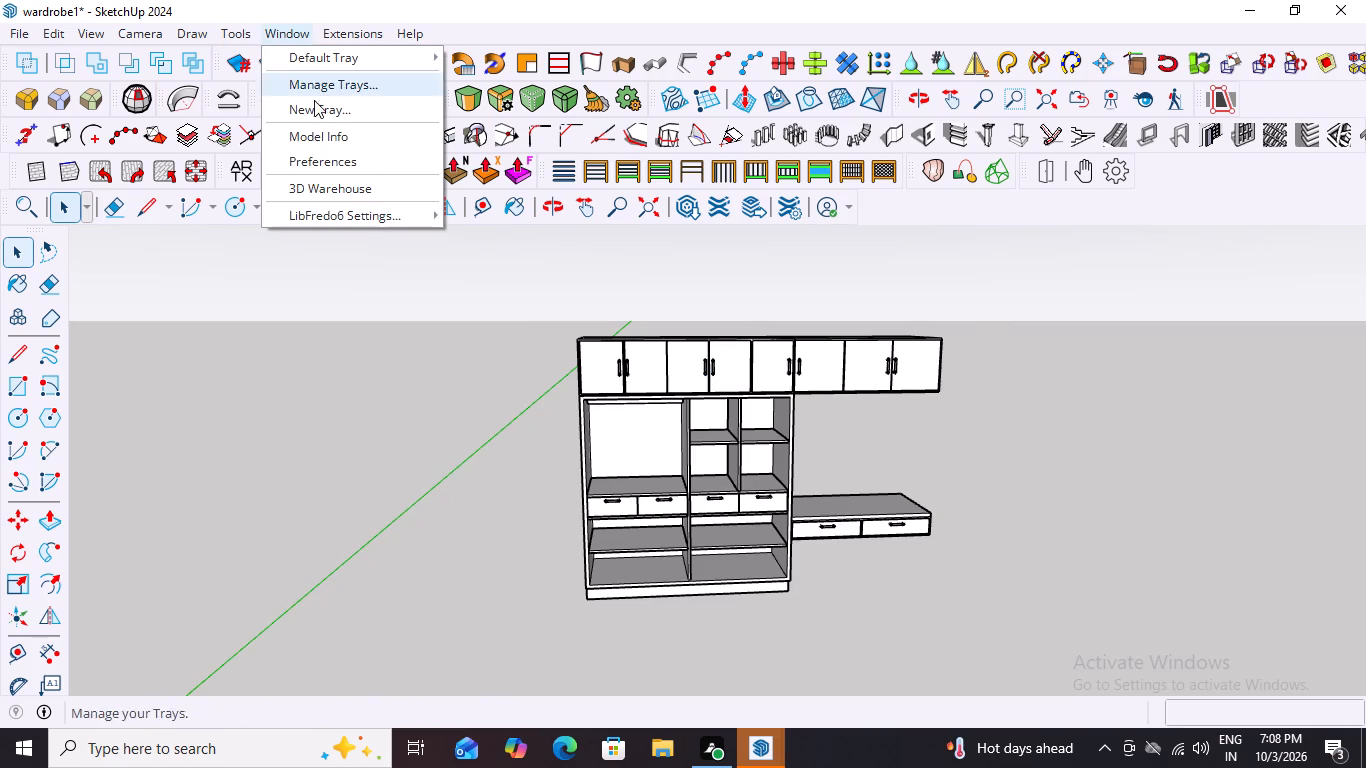
pyautogui.click(346, 187)
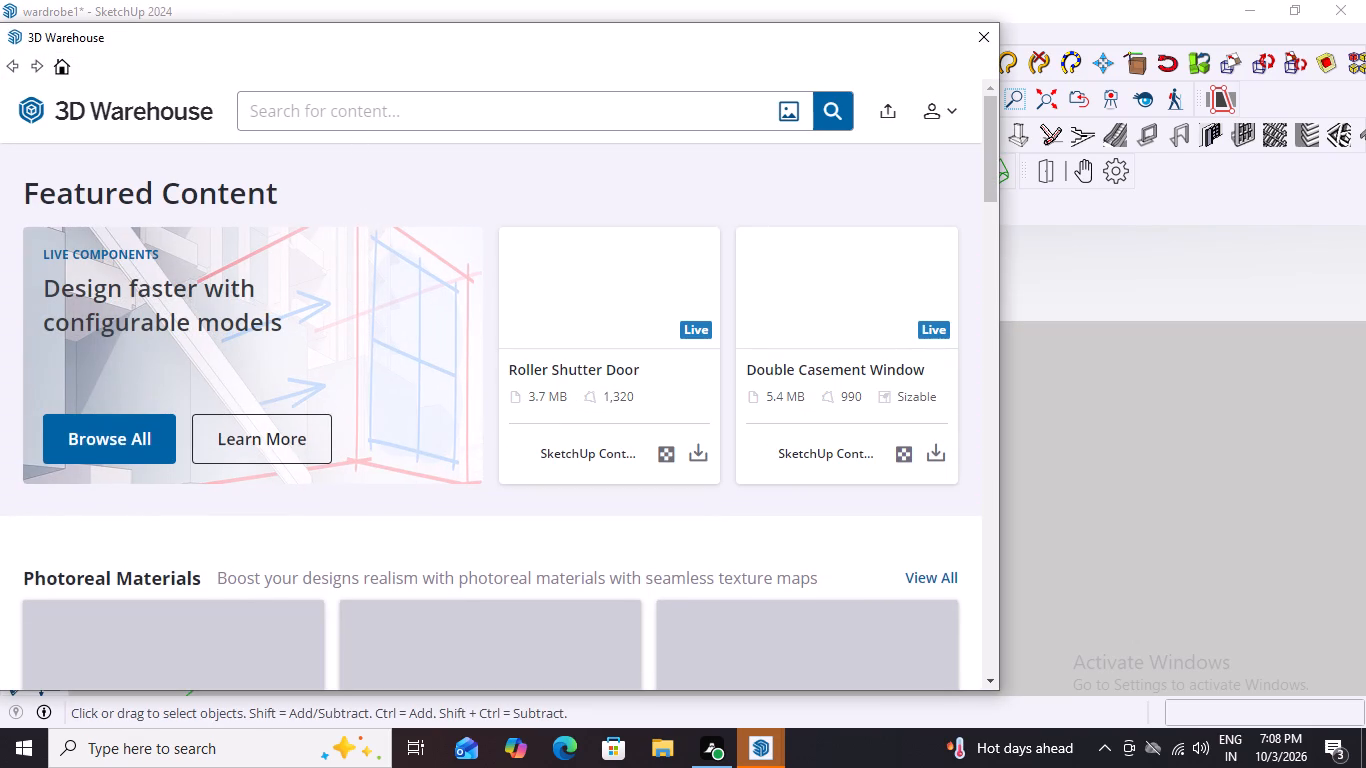
pyautogui.click(353, 114)
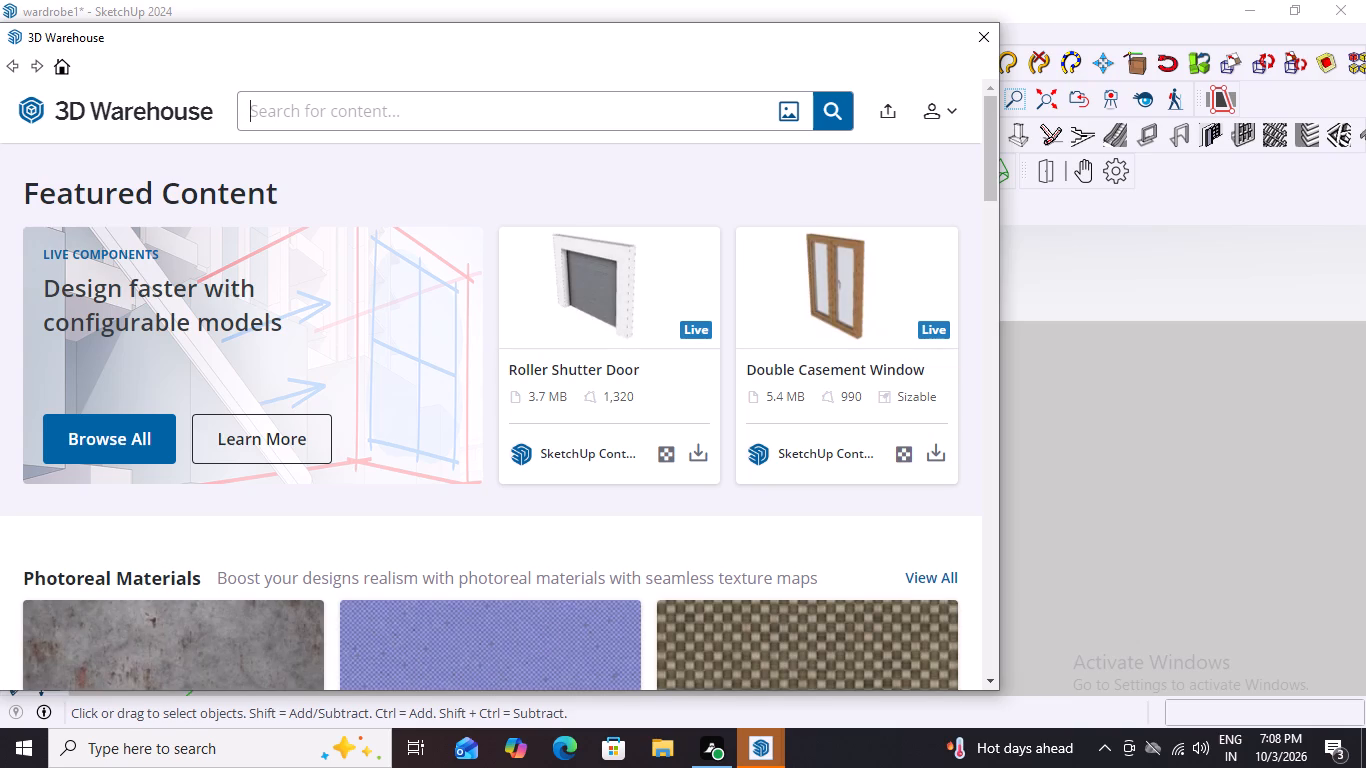
pyautogui.write('clo')
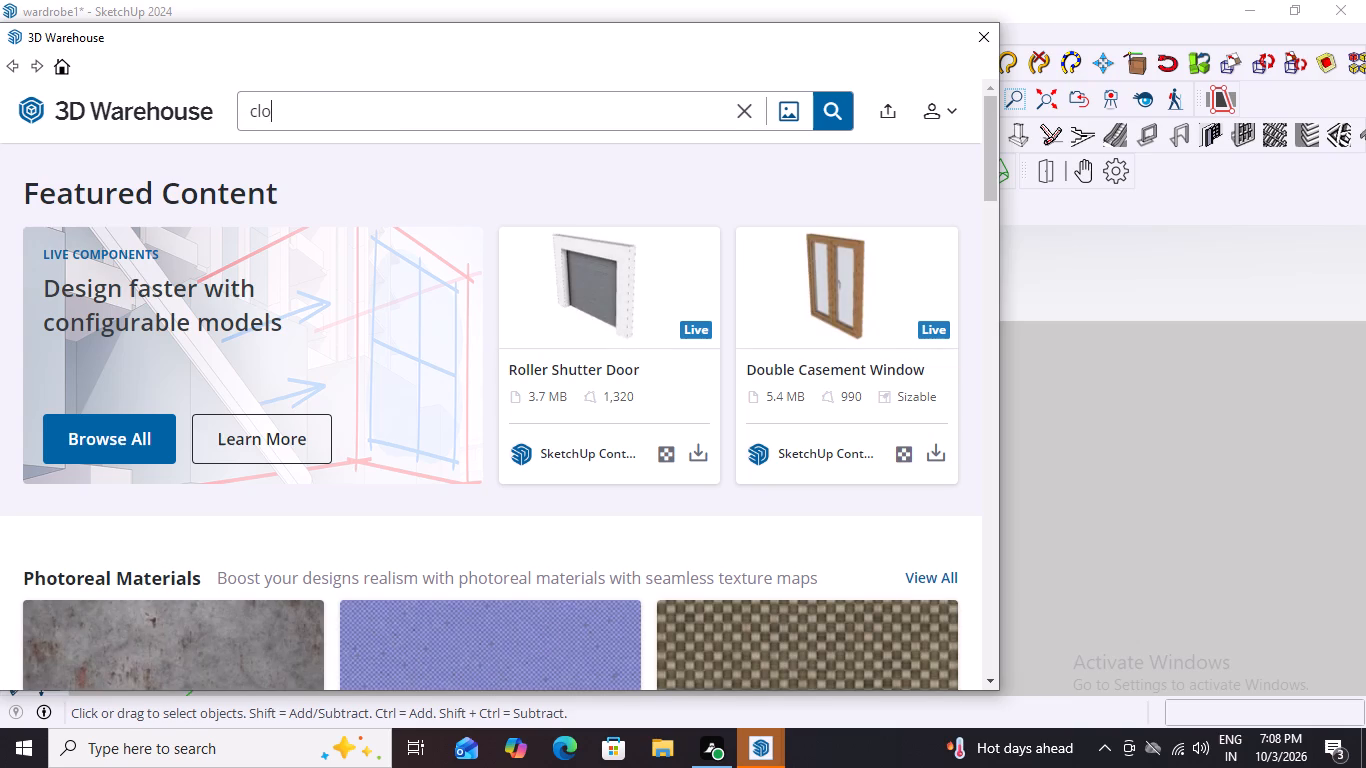
pyautogui.write('thes')
pyautogui.click(831, 106)
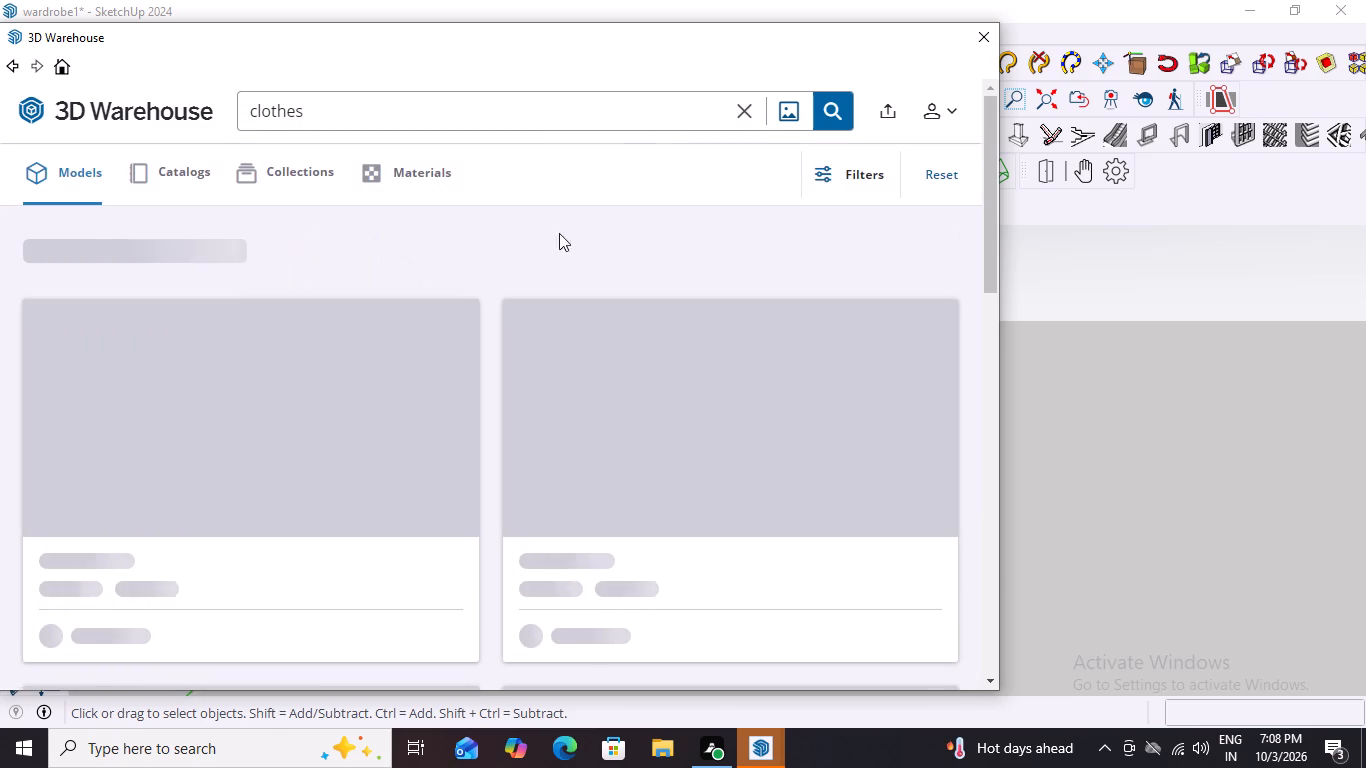
# Browse the clothes model results for hanging garments suited to the wardrobe's open compartments.
pyautogui.scroll(-2, 510, 288)
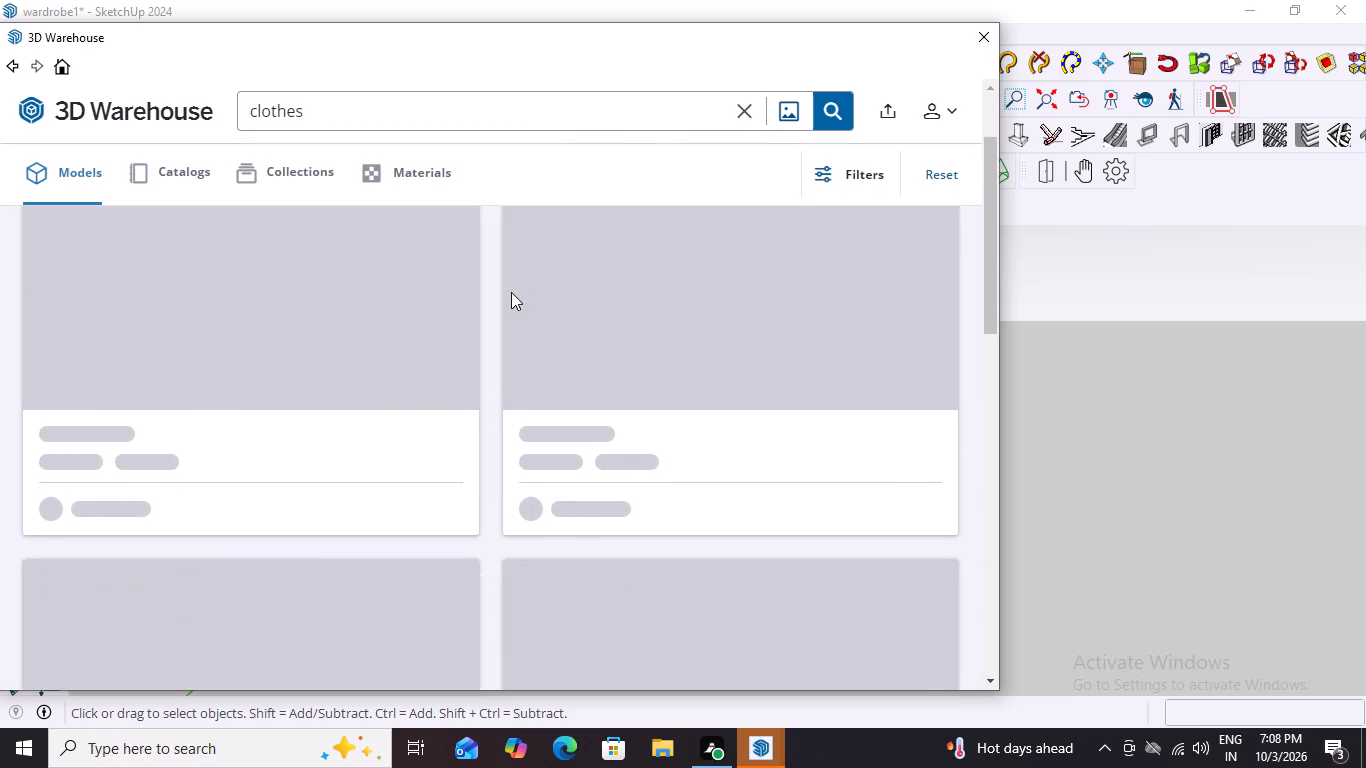
pyautogui.scroll(-5, 511, 292)
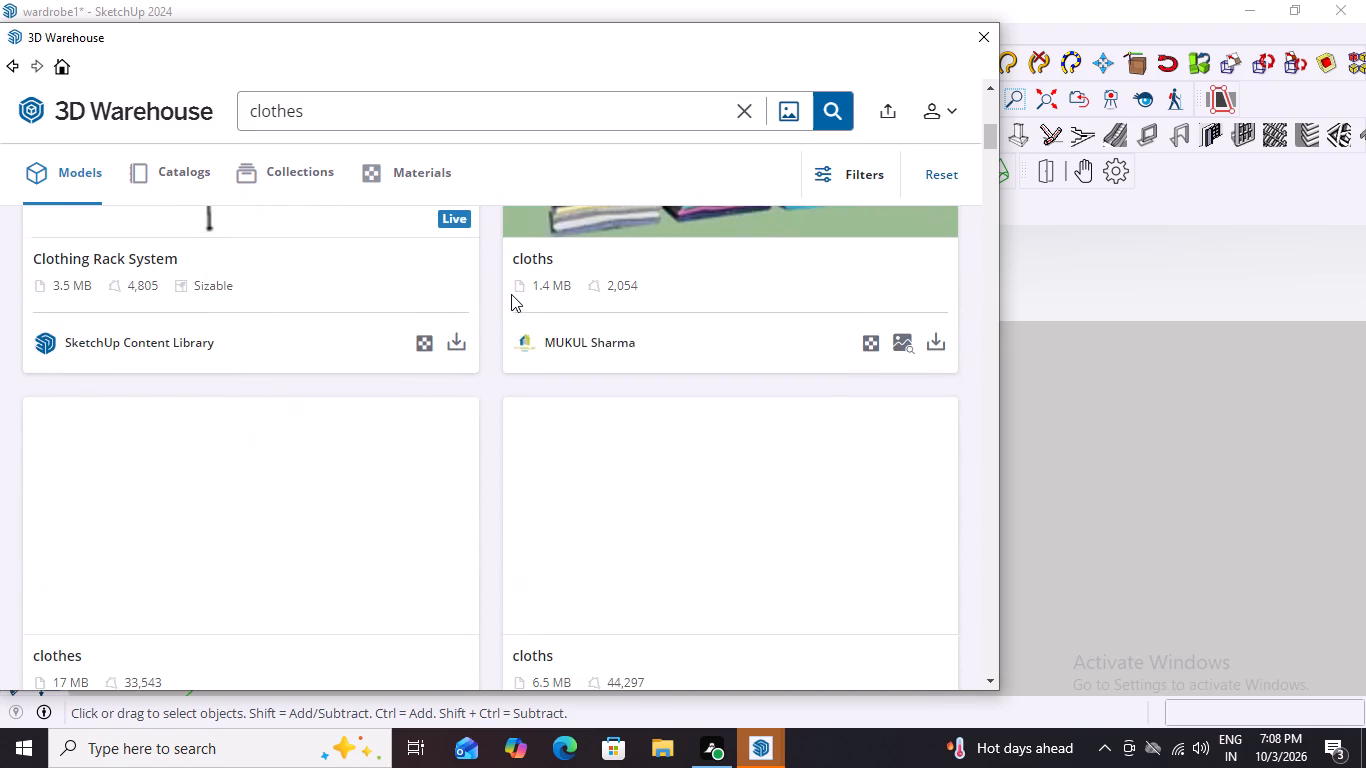
pyautogui.scroll(-6, 583, 391)
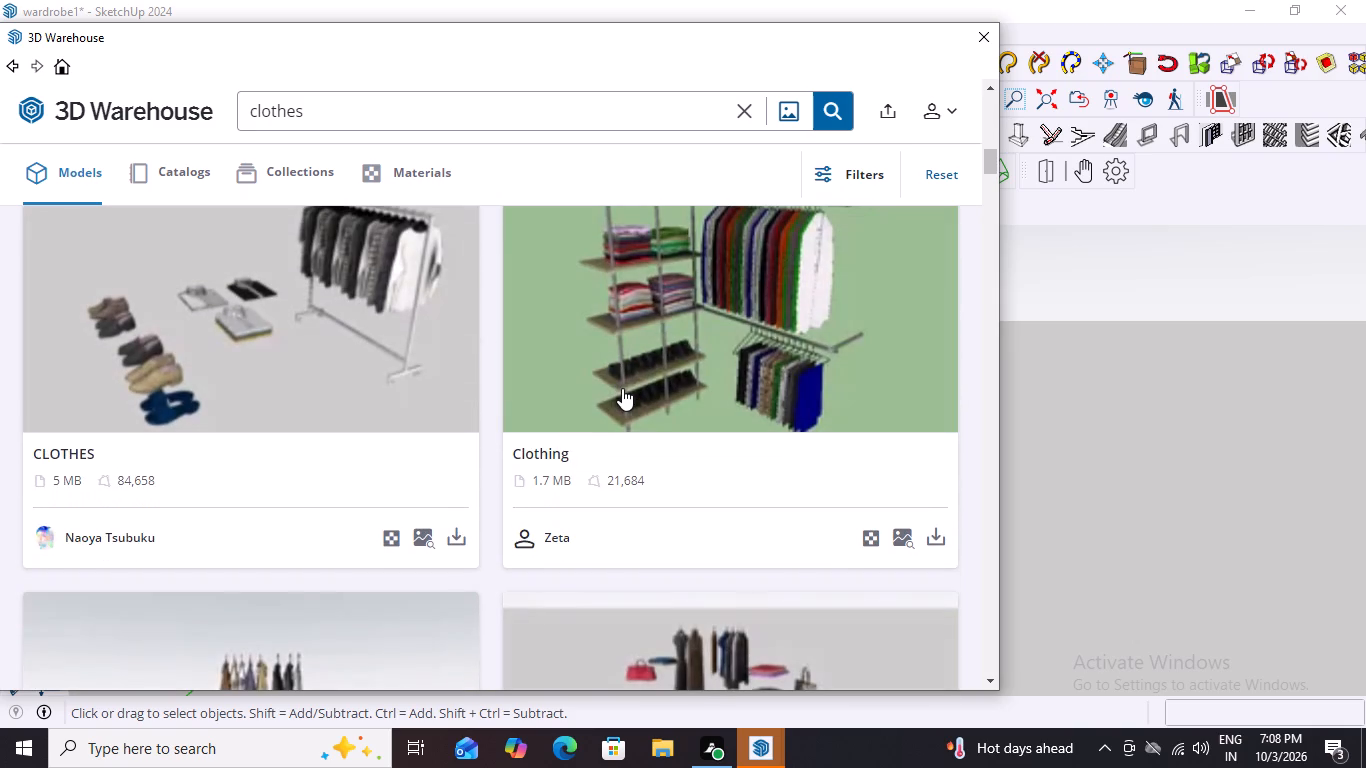
pyautogui.scroll(-3, 653, 382)
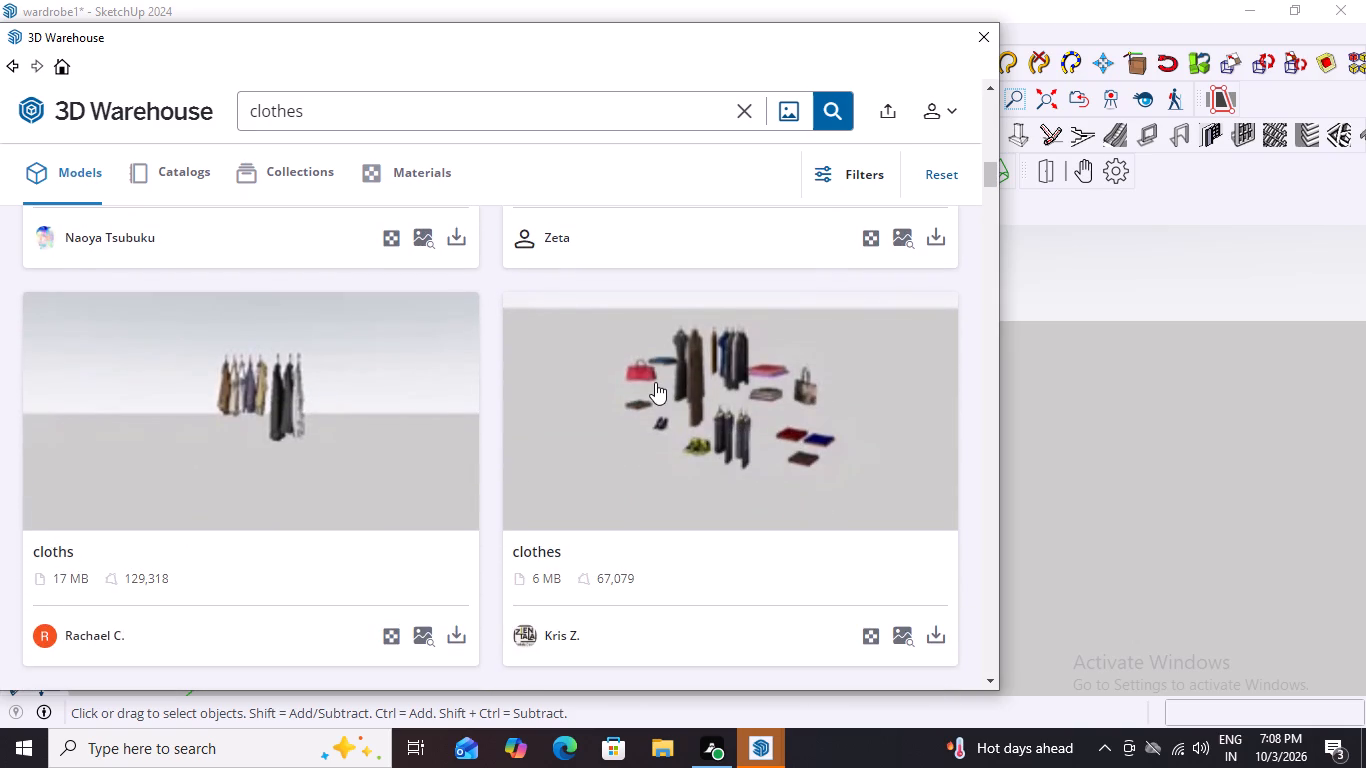
pyautogui.scroll(-3, 660, 380)
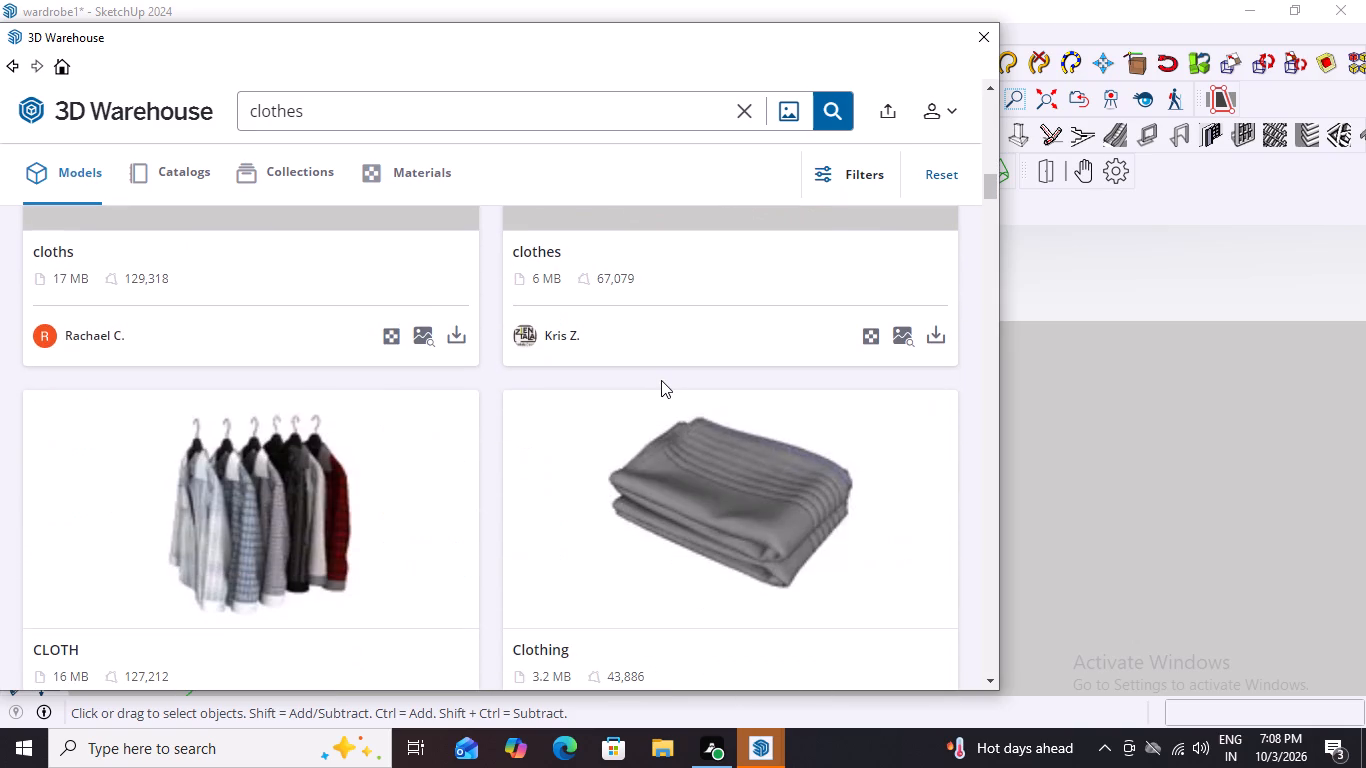
pyautogui.scroll(-4, 661, 380)
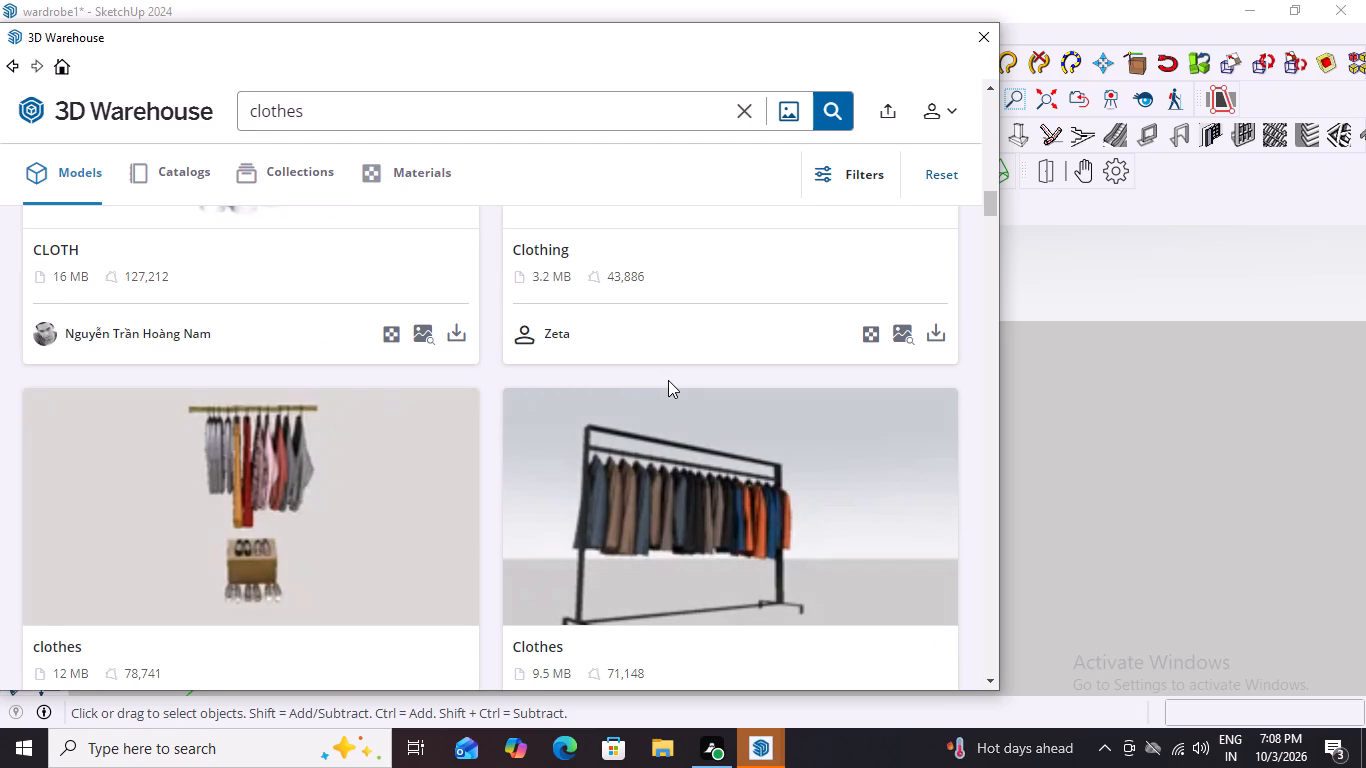
pyautogui.scroll(-5, 668, 380)
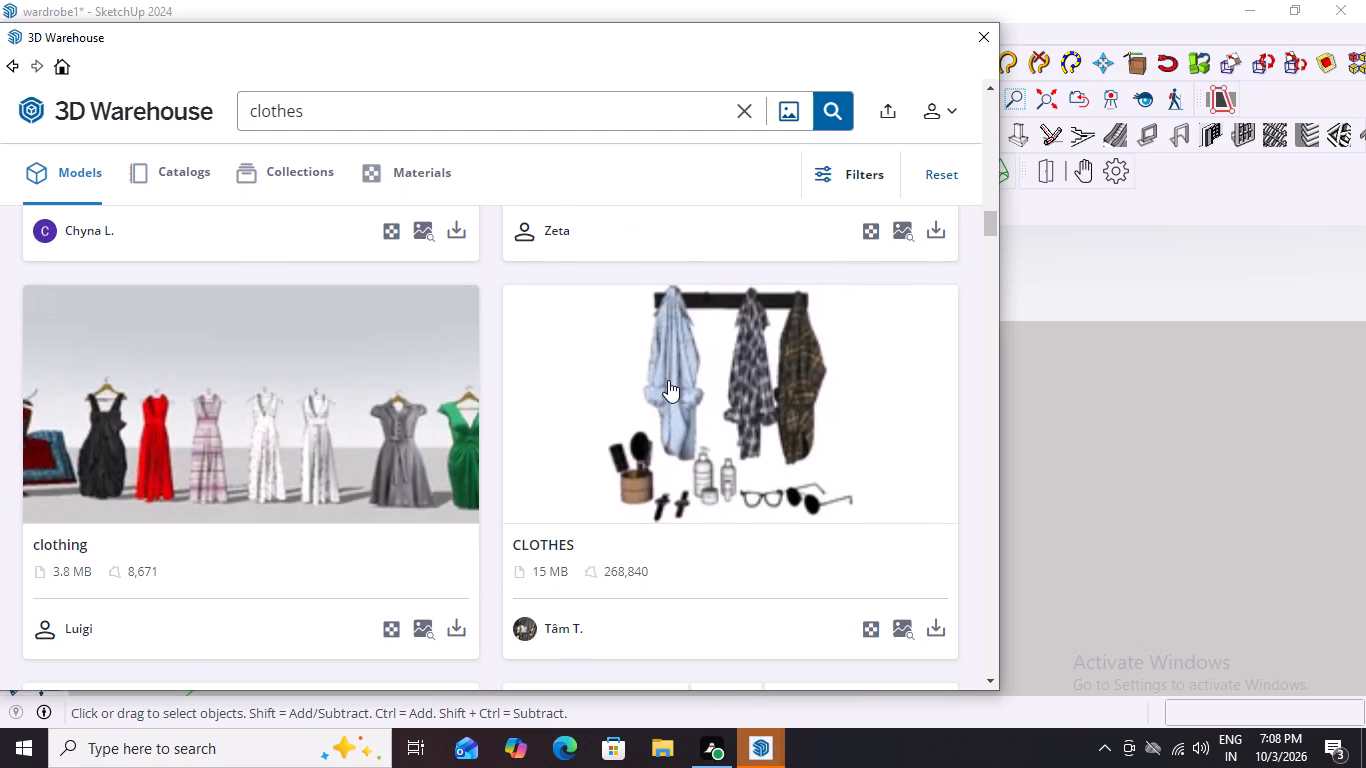
pyautogui.scroll(-10, 668, 380)
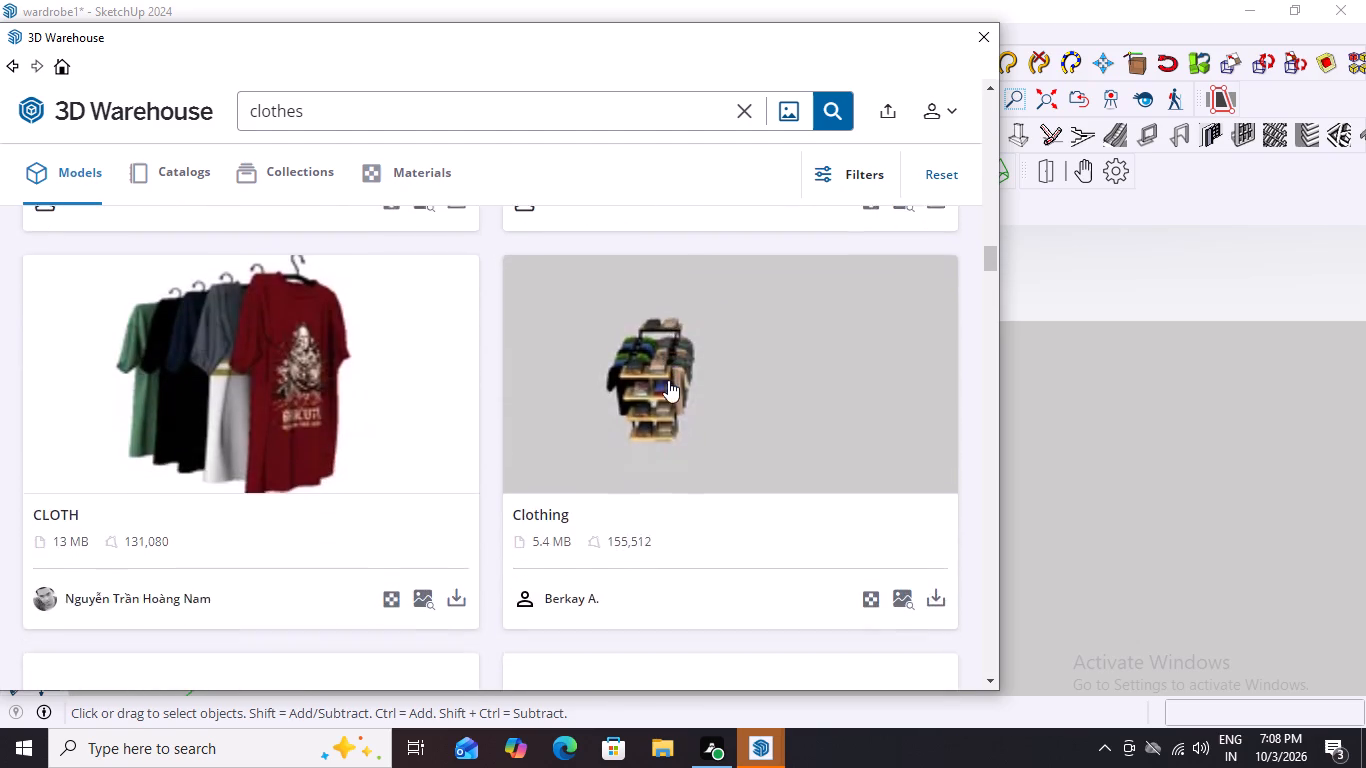
pyautogui.scroll(-6, 668, 380)
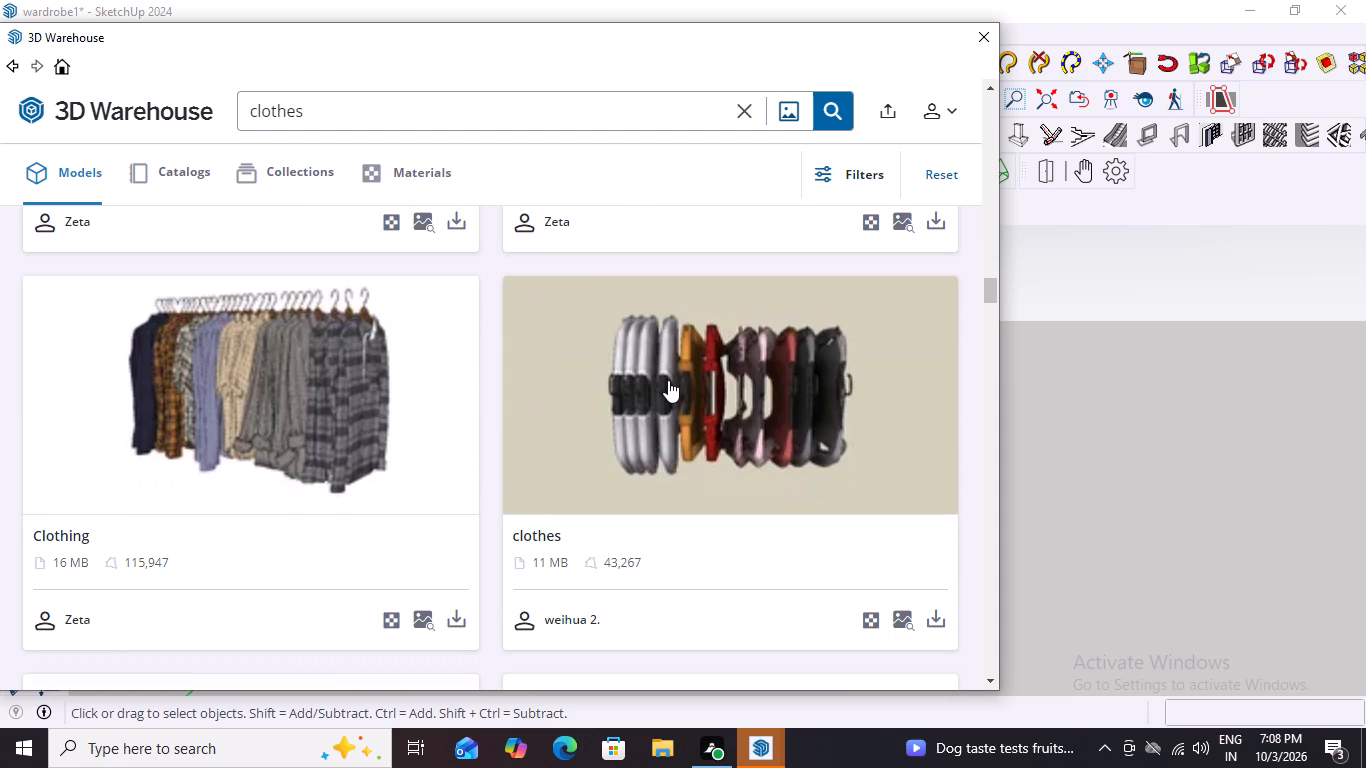
pyautogui.scroll(-6, 668, 380)
pyautogui.scroll(3, 668, 380)
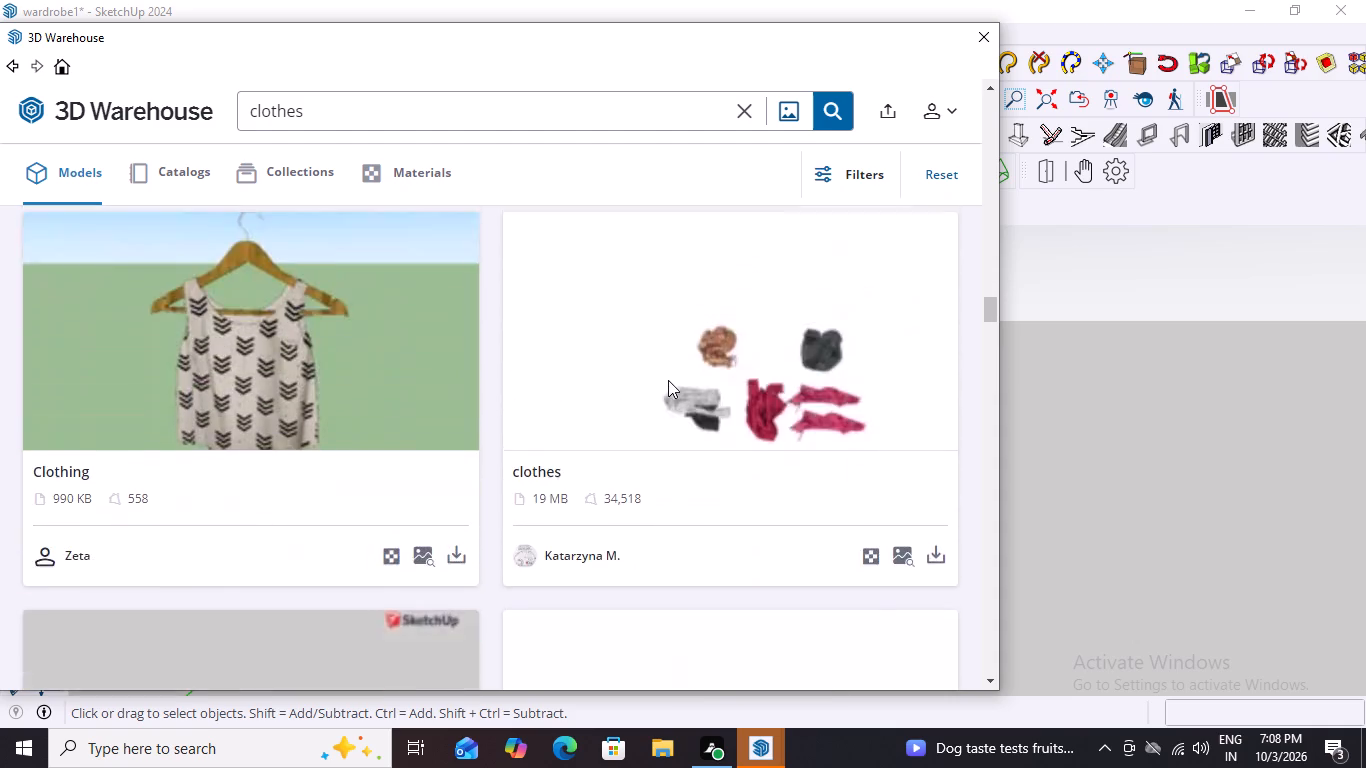
pyautogui.scroll(9, 668, 380)
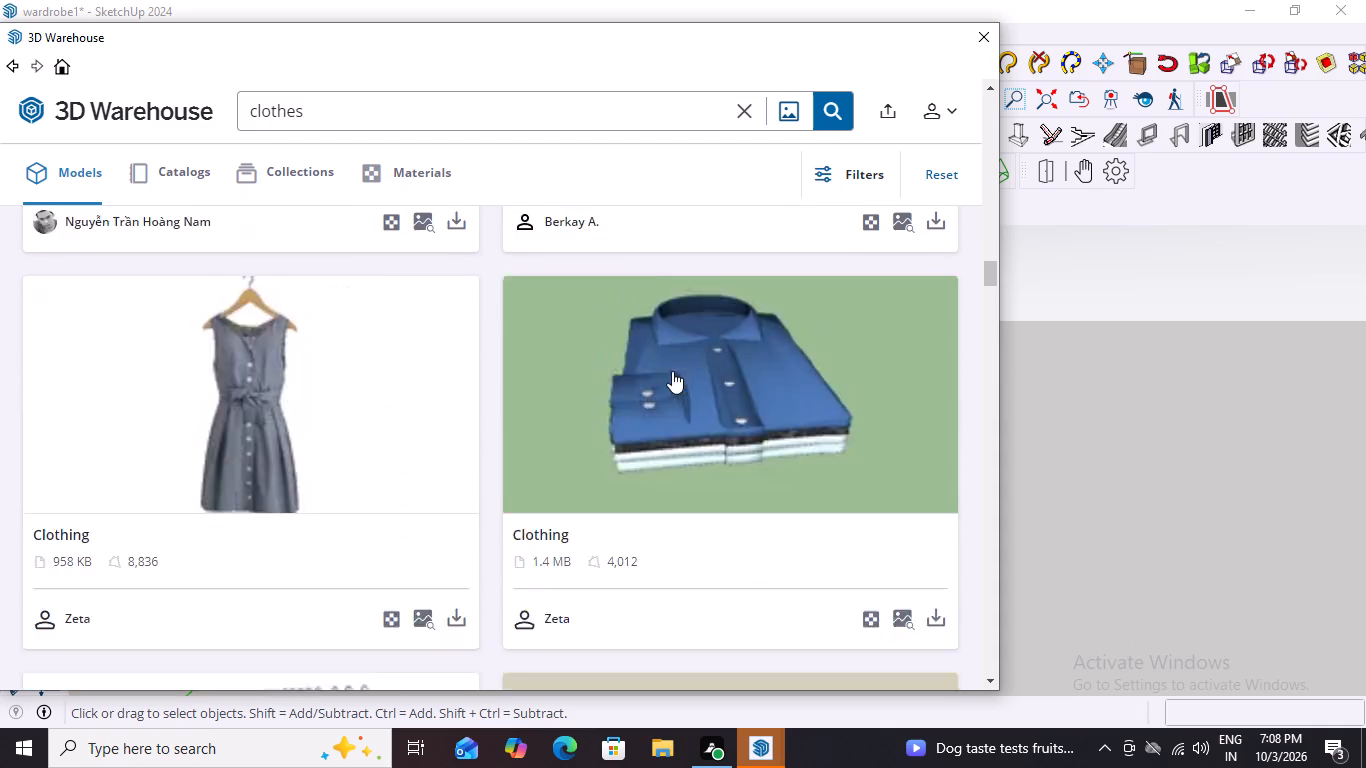
pyautogui.scroll(20, 672, 371)
pyautogui.scroll(4, 672, 371)
pyautogui.scroll(-3, 672, 370)
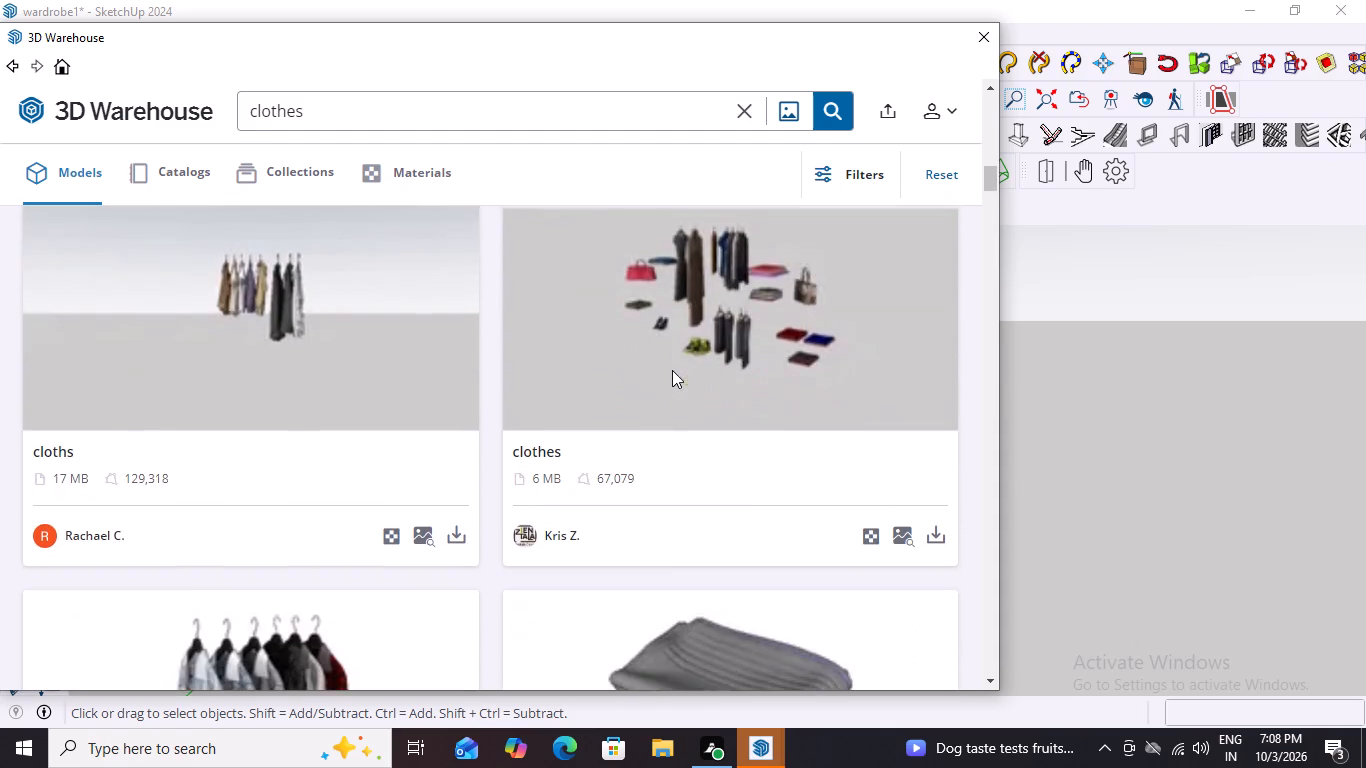
pyautogui.scroll(-3, 668, 371)
pyautogui.scroll(4, 148, 464)
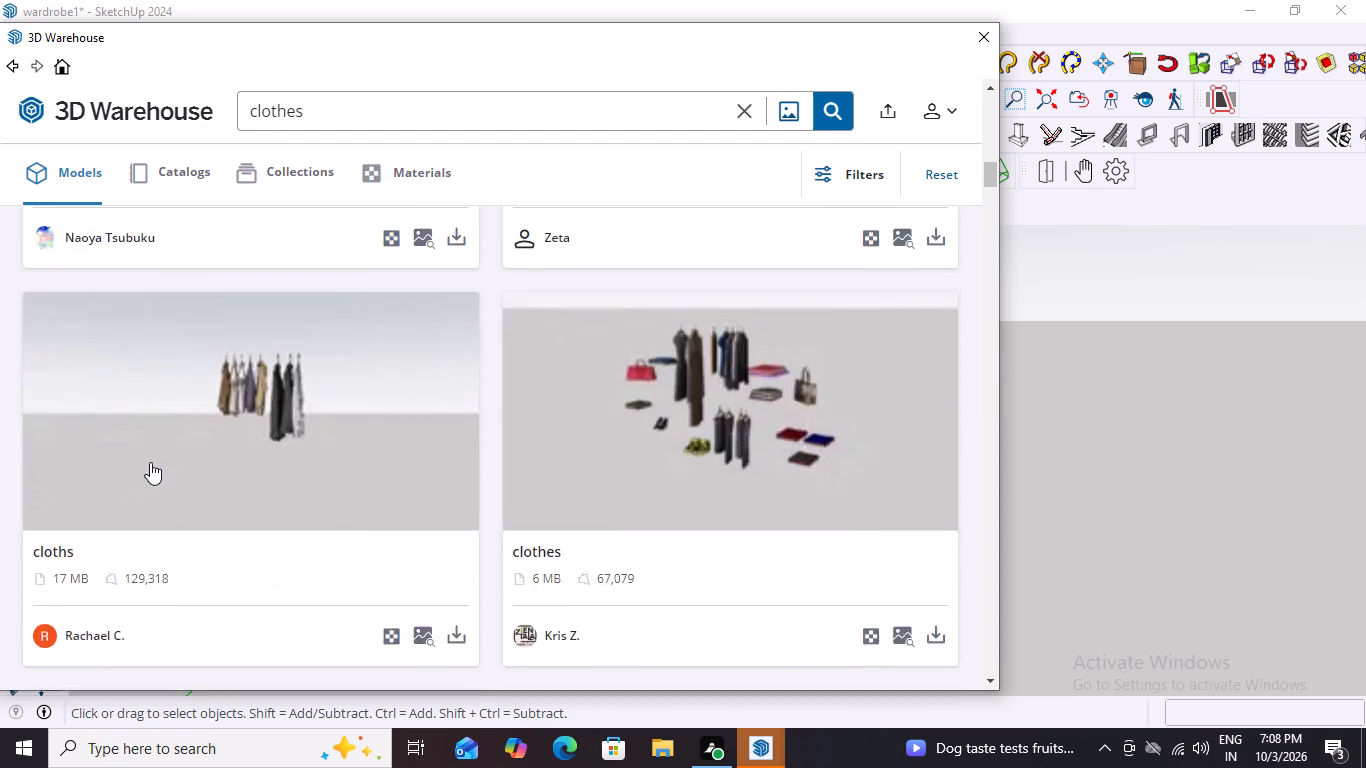
pyautogui.scroll(-6, 155, 460)
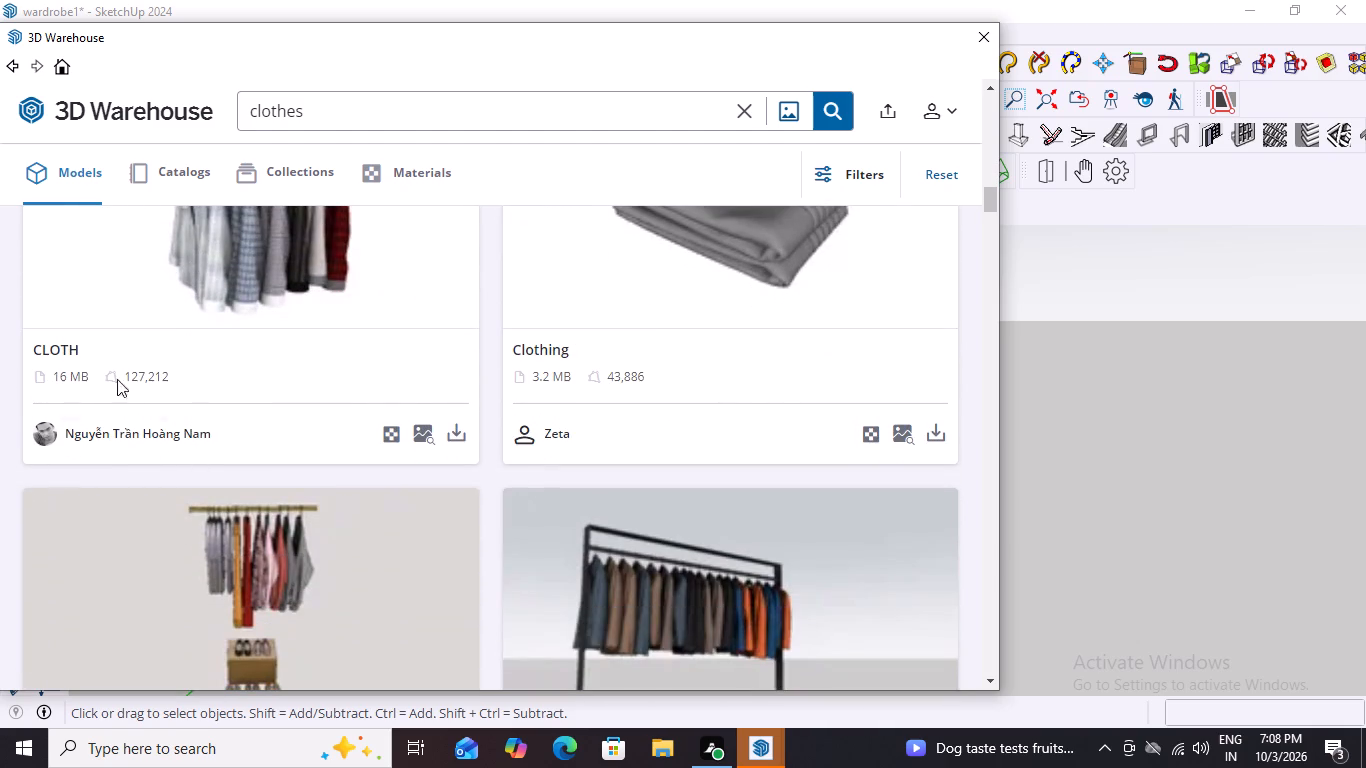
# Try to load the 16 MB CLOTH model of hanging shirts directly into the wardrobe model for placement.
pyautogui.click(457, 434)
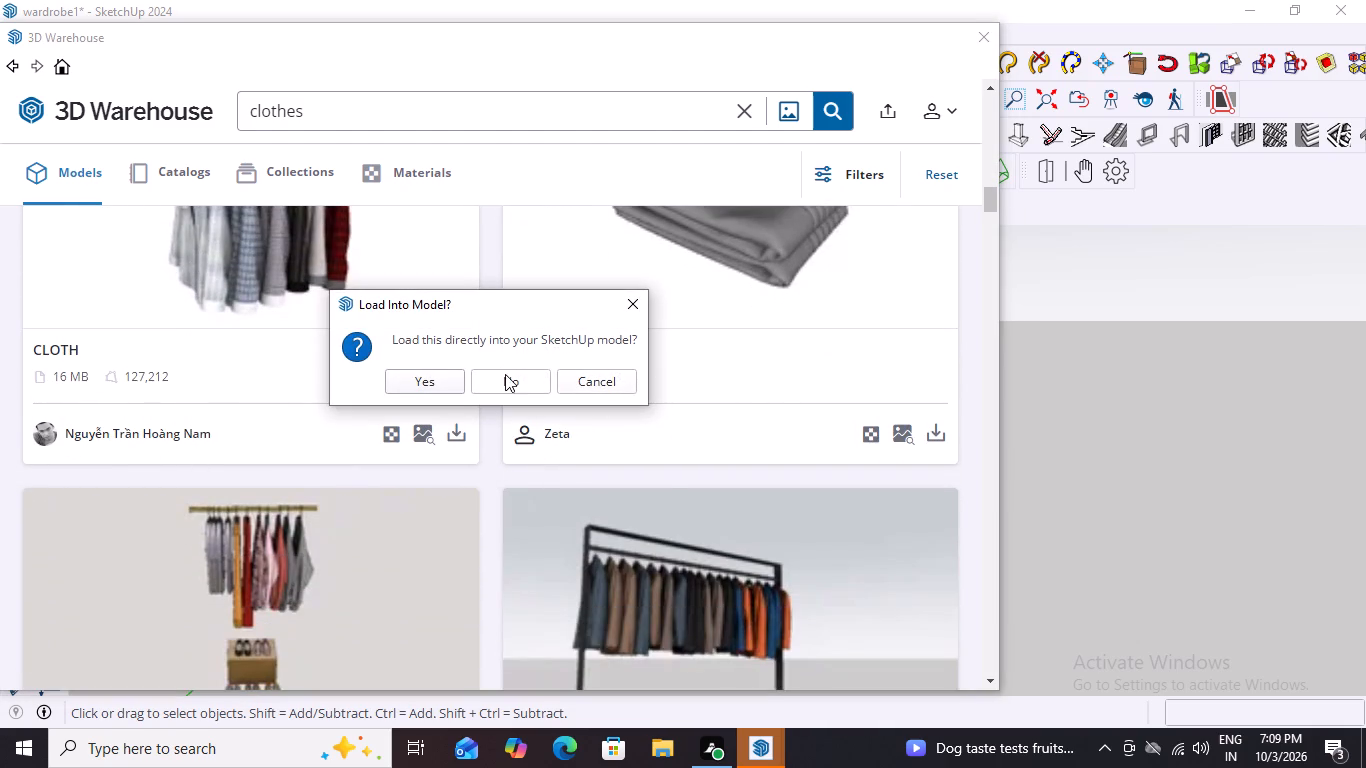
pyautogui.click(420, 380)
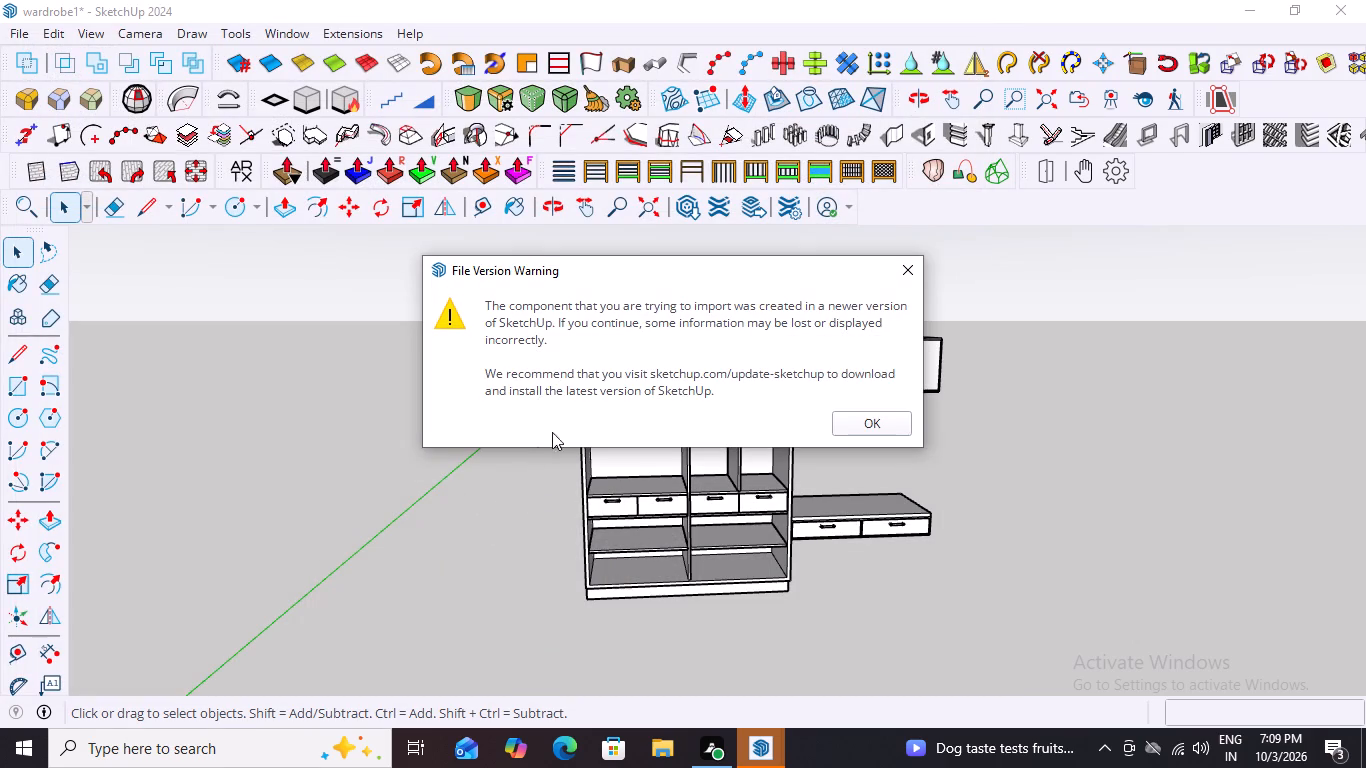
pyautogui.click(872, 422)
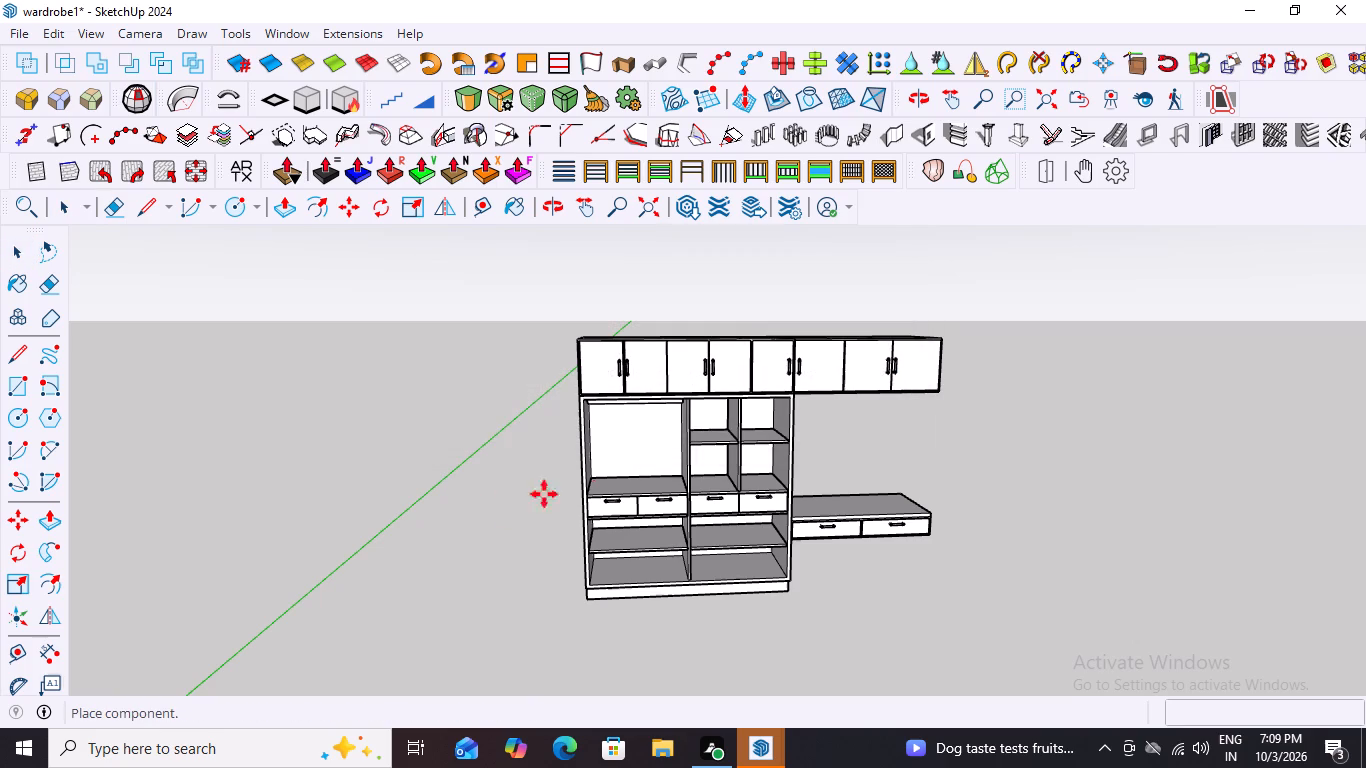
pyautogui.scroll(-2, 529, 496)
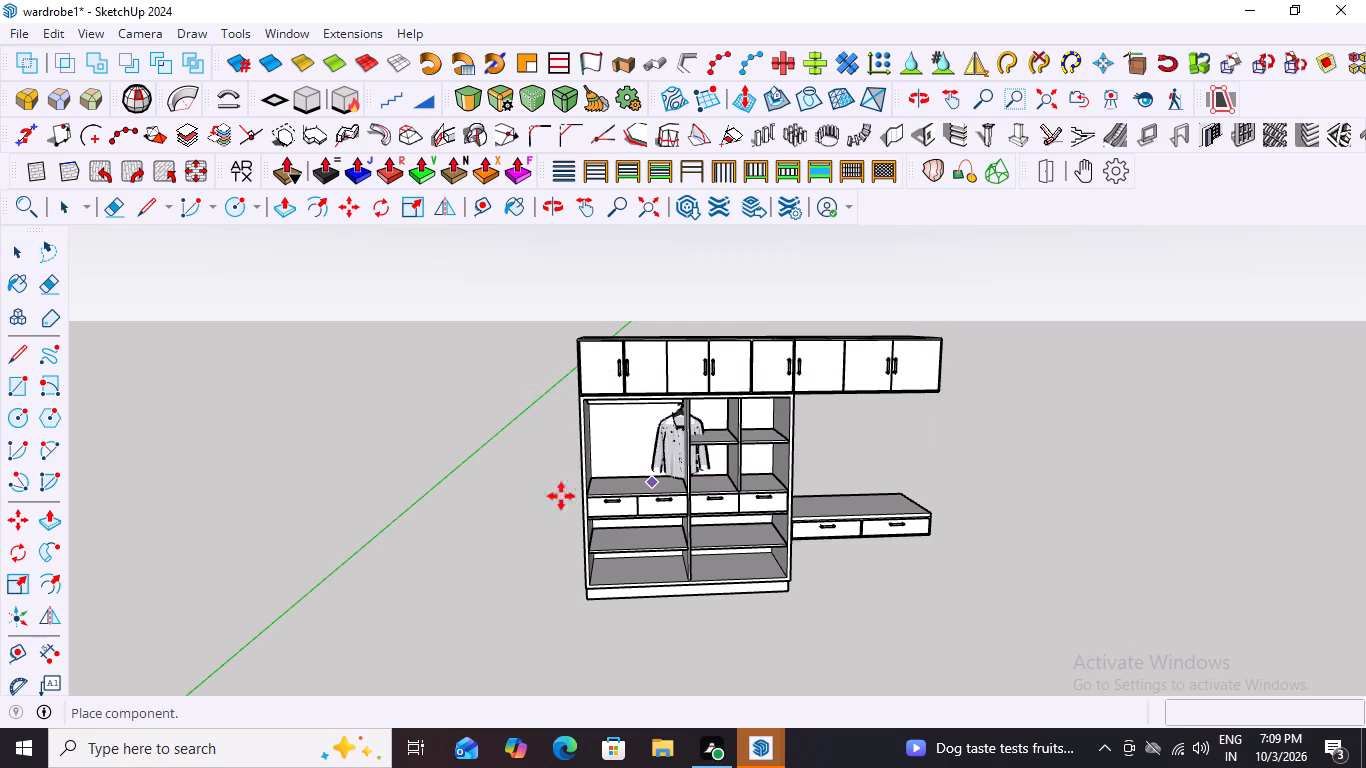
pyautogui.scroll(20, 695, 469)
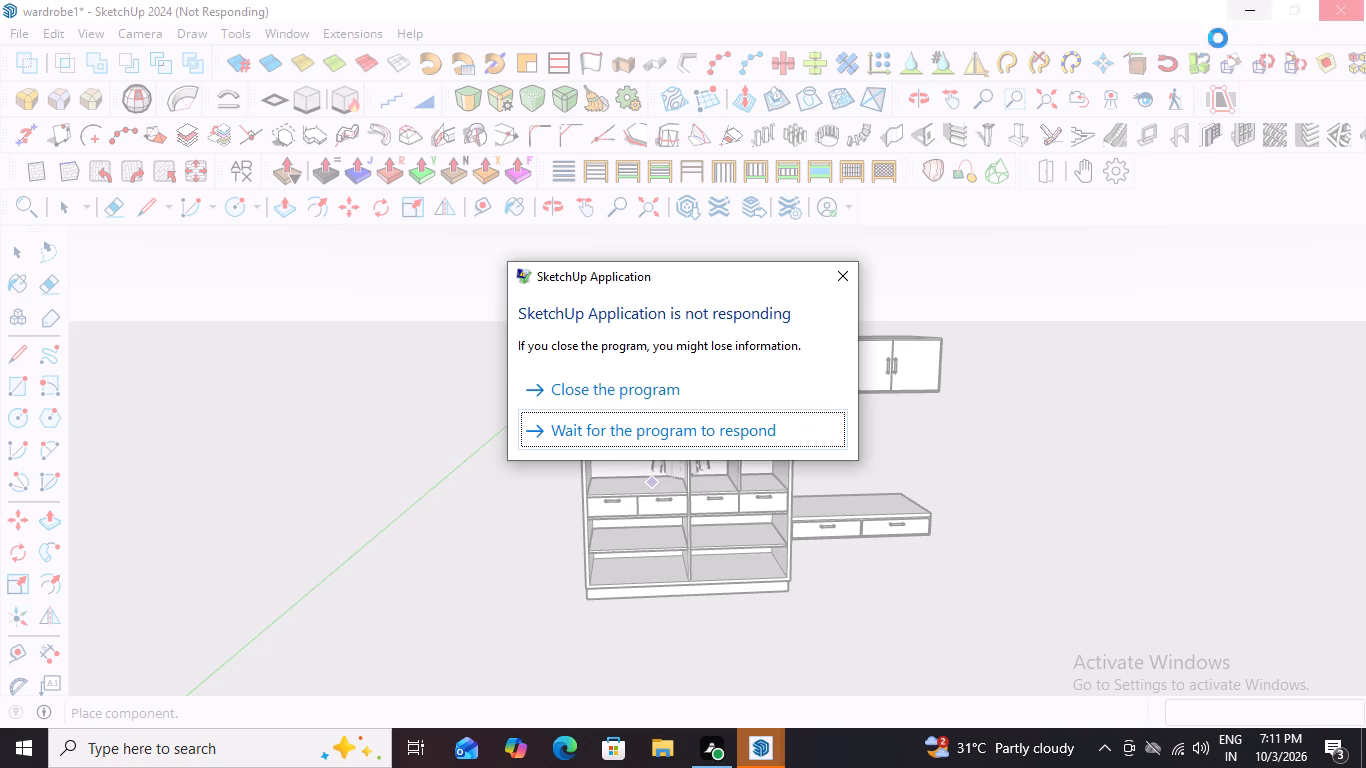
# Close the unresponsive SketchUp program.
pyautogui.click(622, 427)
pyautogui.click(612, 388)
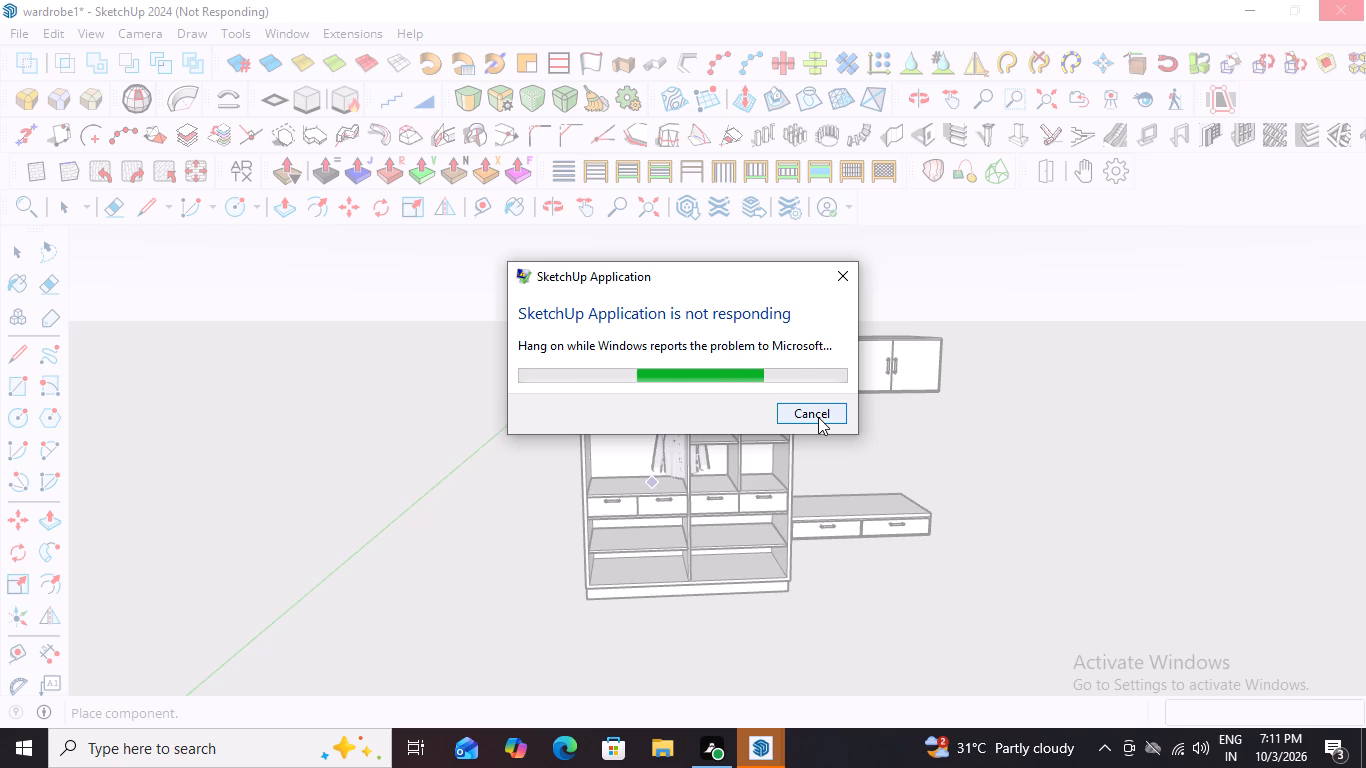
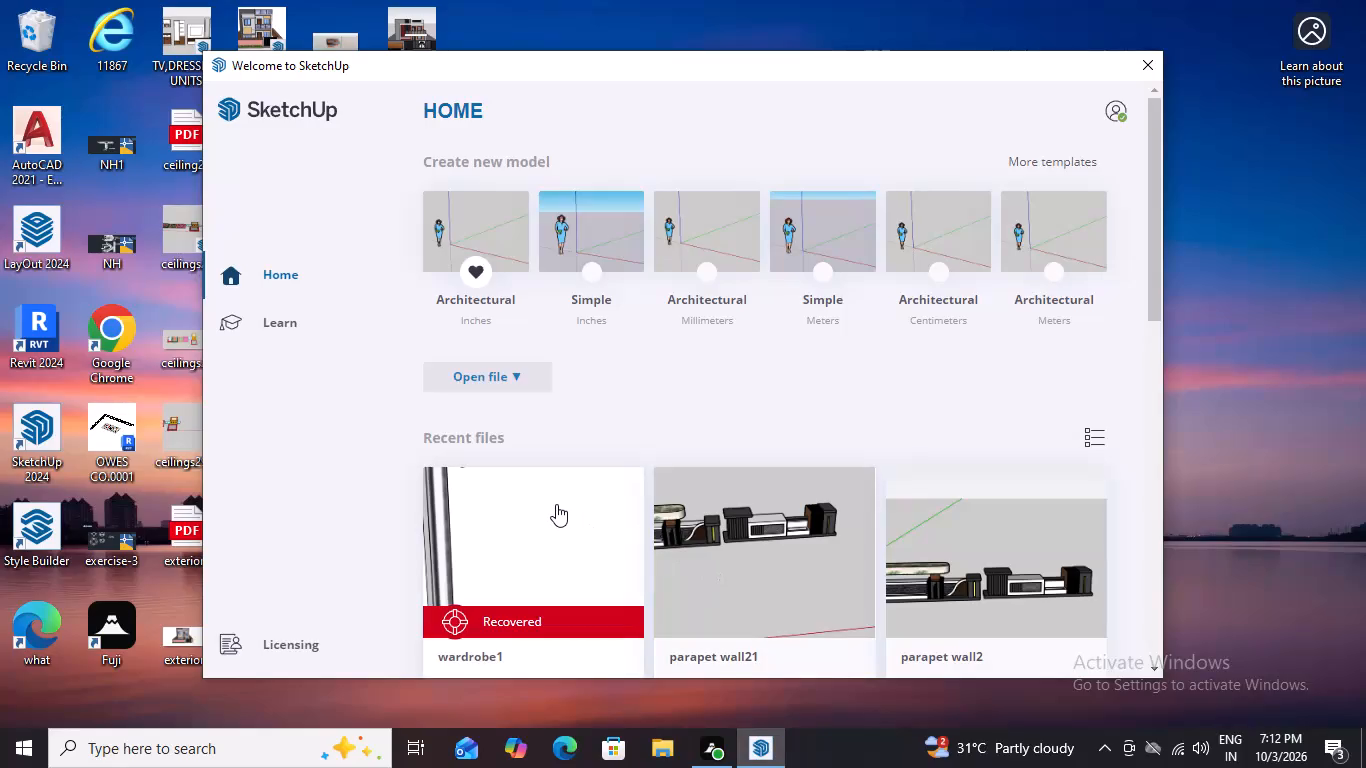
# Open the recovered wardrobe1 model from the recent files.
pyautogui.doubleClick(563, 509)
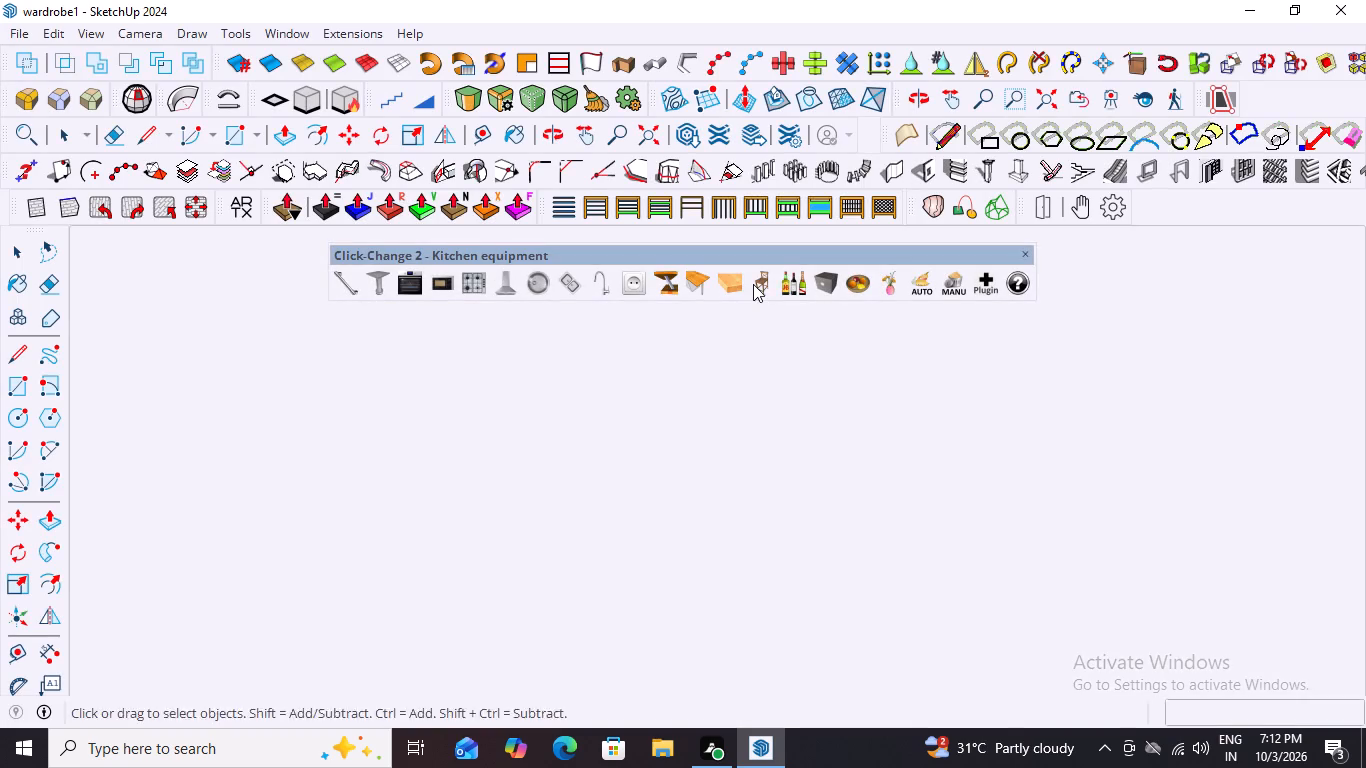
# Close the floating Click-Change 2 - Kitchen equipment toolbar that covers the drawing area.
pyautogui.scroll(-7, 786, 437)
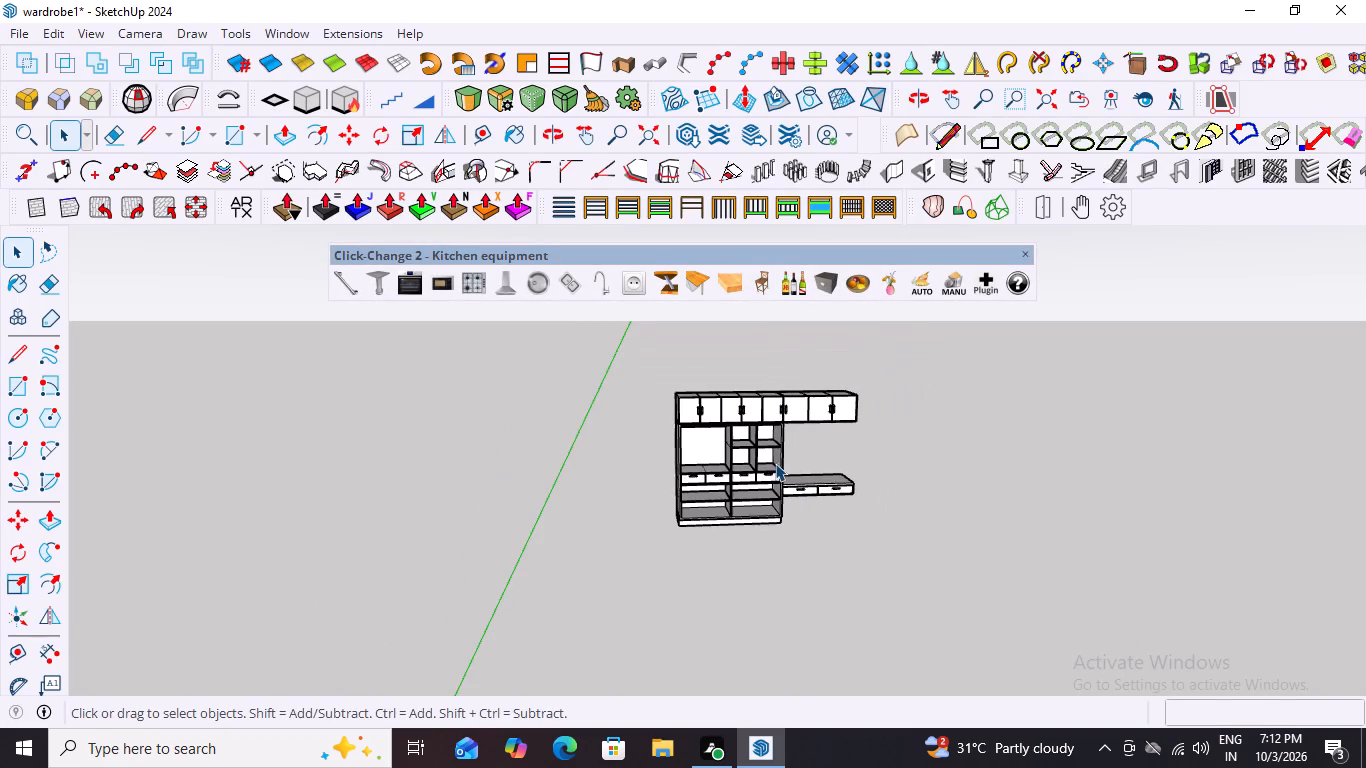
pyautogui.scroll(7, 781, 448)
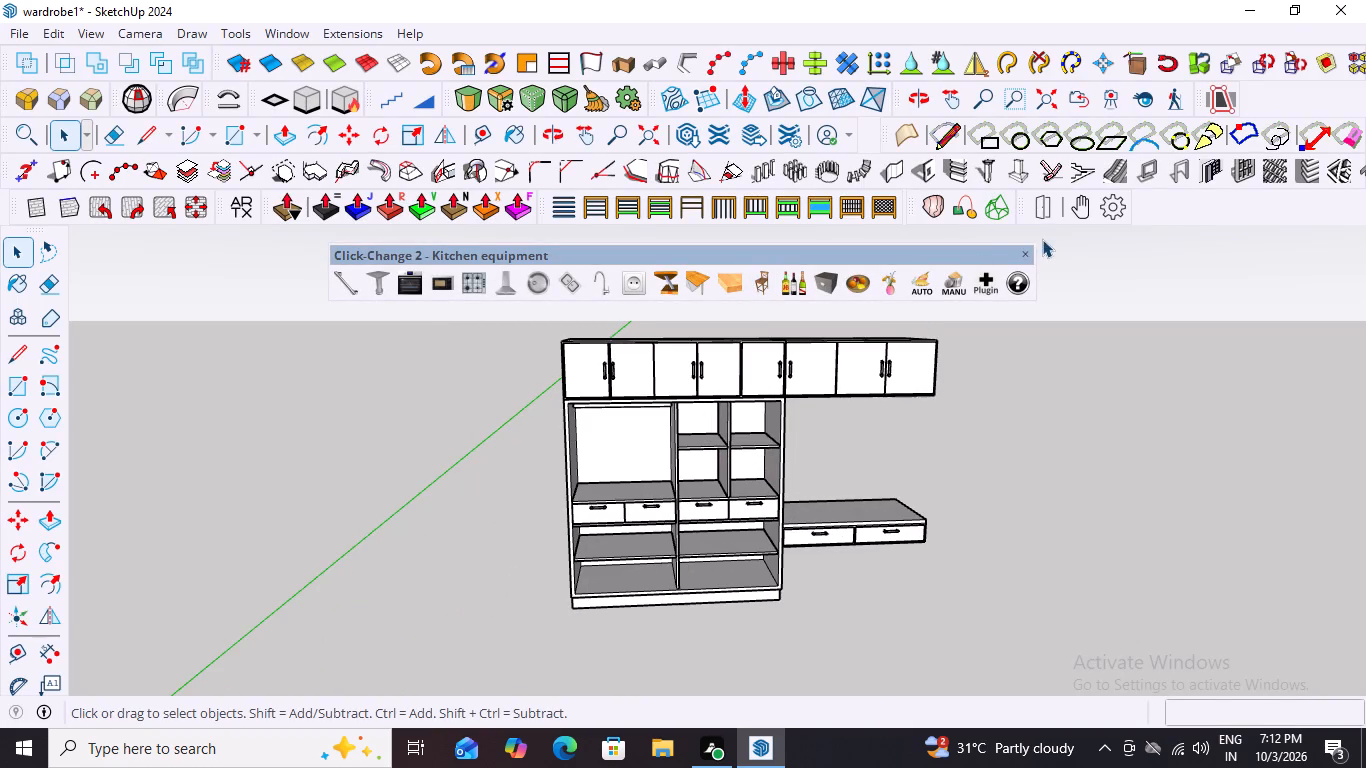
pyautogui.click(1025, 251)
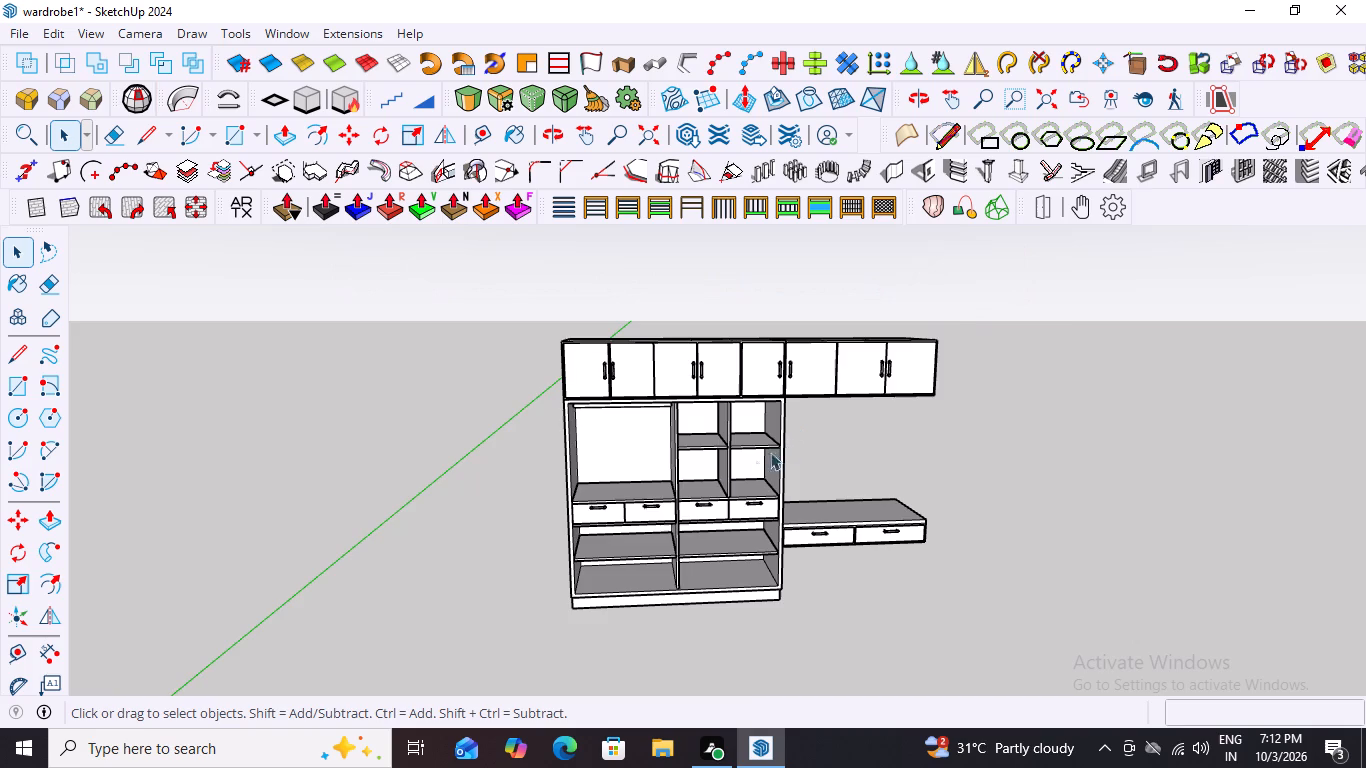
# Examine the recovered wardrobe's open compartments, drawers and overhead cabinets from several angles.
pyautogui.scroll(7, 674, 477)
pyautogui.moveTo(745, 380); pyautogui.dragTo(721, 422, button='middle')
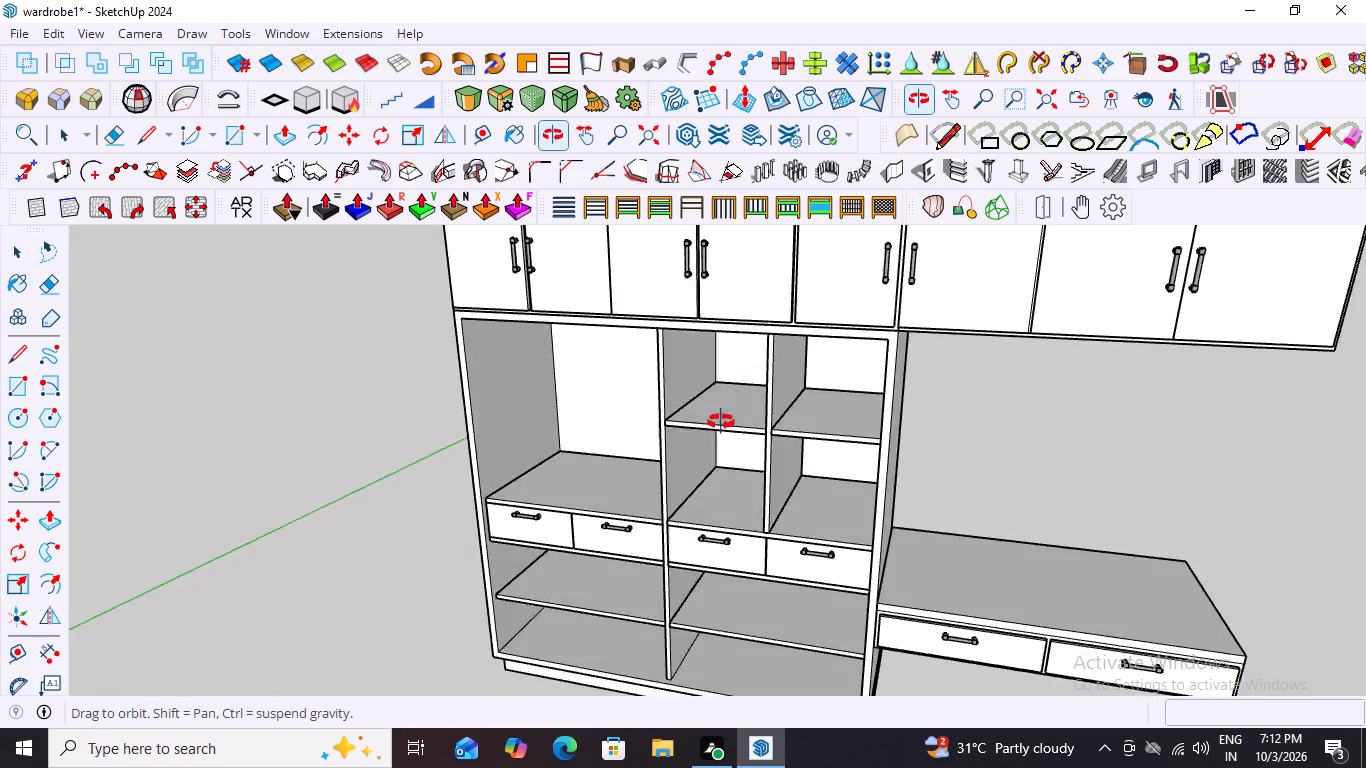
pyautogui.moveTo(721, 422); pyautogui.dragTo(747, 417, button='middle')
pyautogui.scroll(-10, 747, 417)
pyautogui.scroll(4, 870, 321)
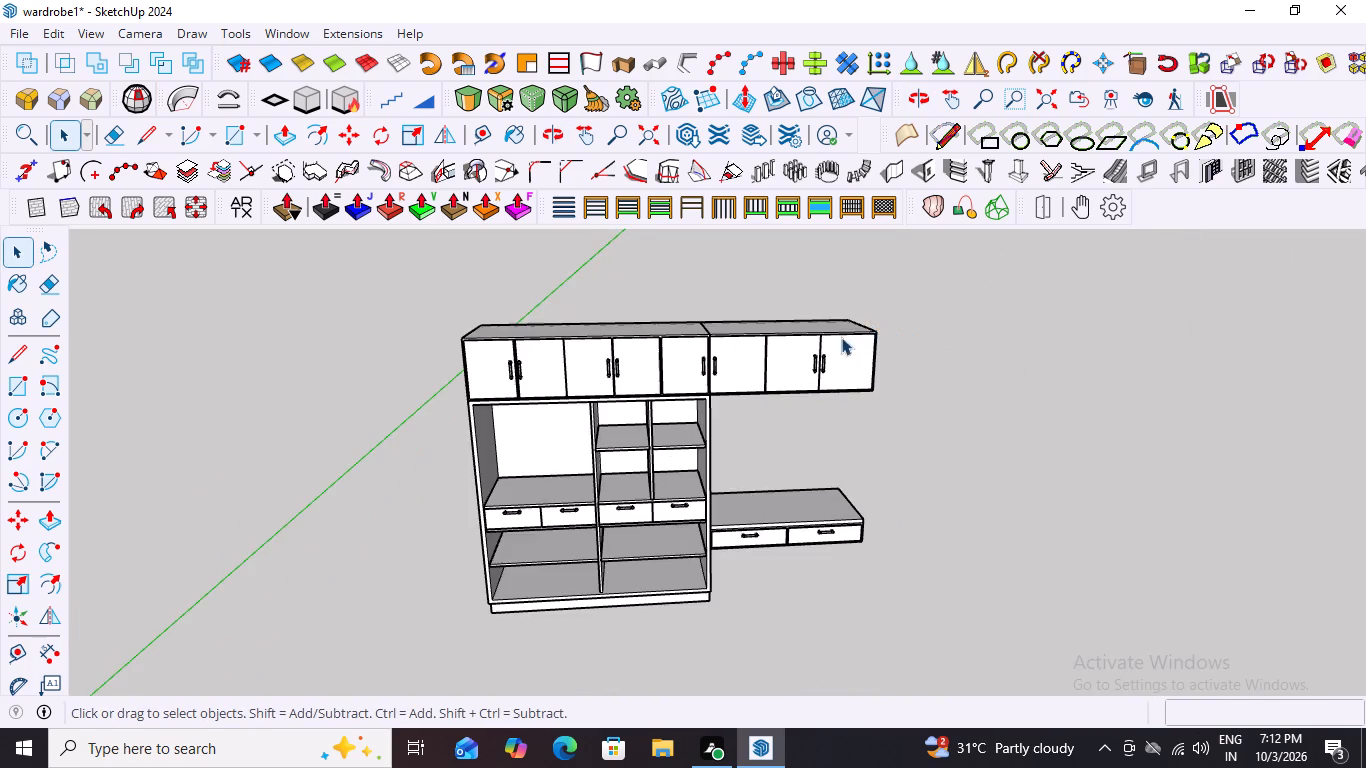
pyautogui.scroll(2, 791, 356)
pyautogui.scroll(-6, 862, 344)
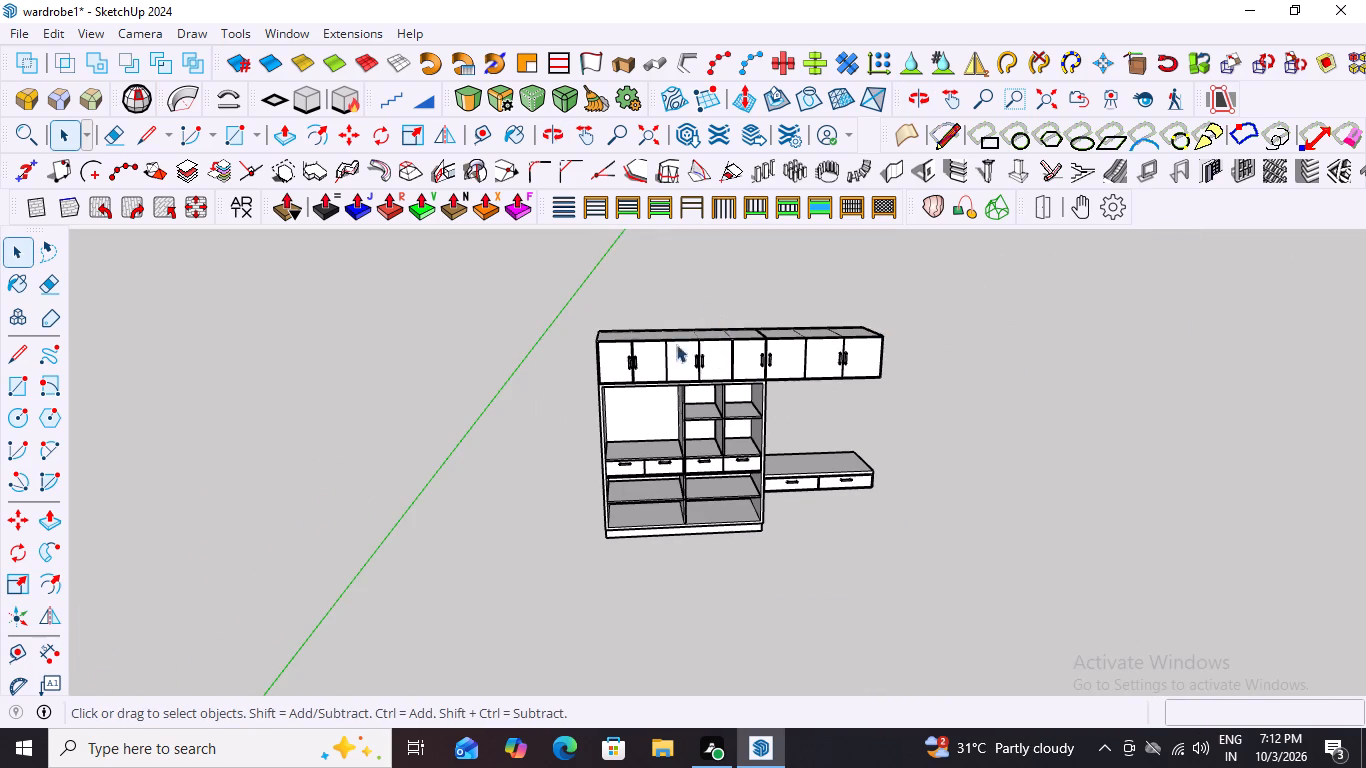
pyautogui.scroll(3, 668, 346)
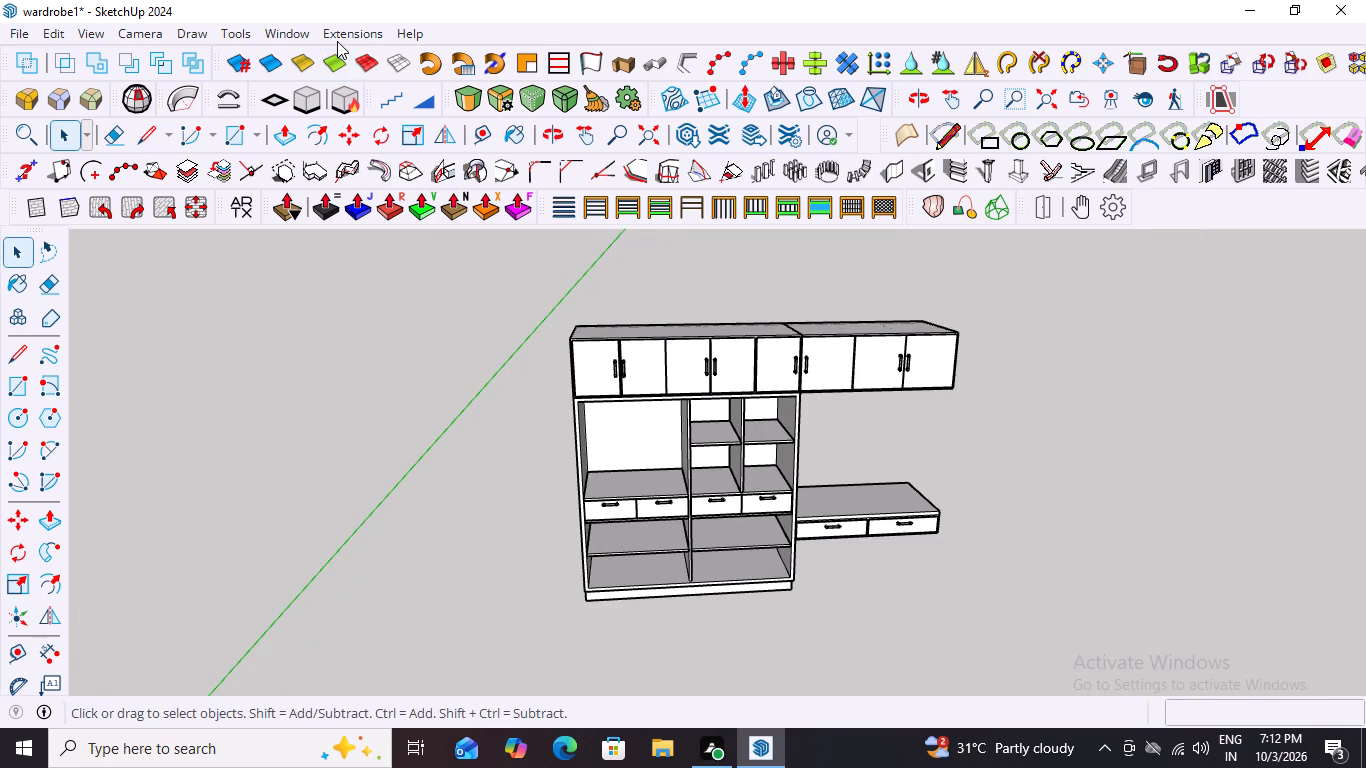
# Open 3D Warehouse and start a new content search.
pyautogui.click(286, 30)
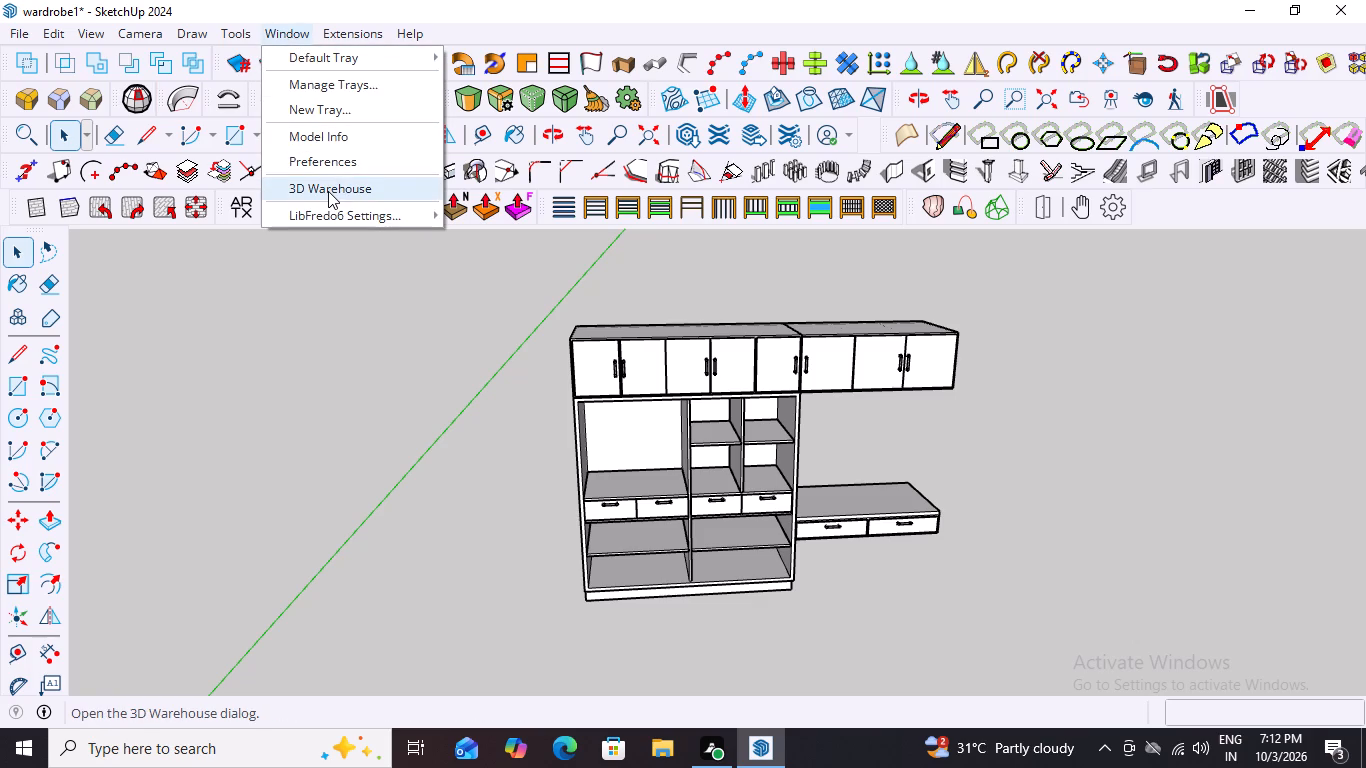
pyautogui.click(328, 191)
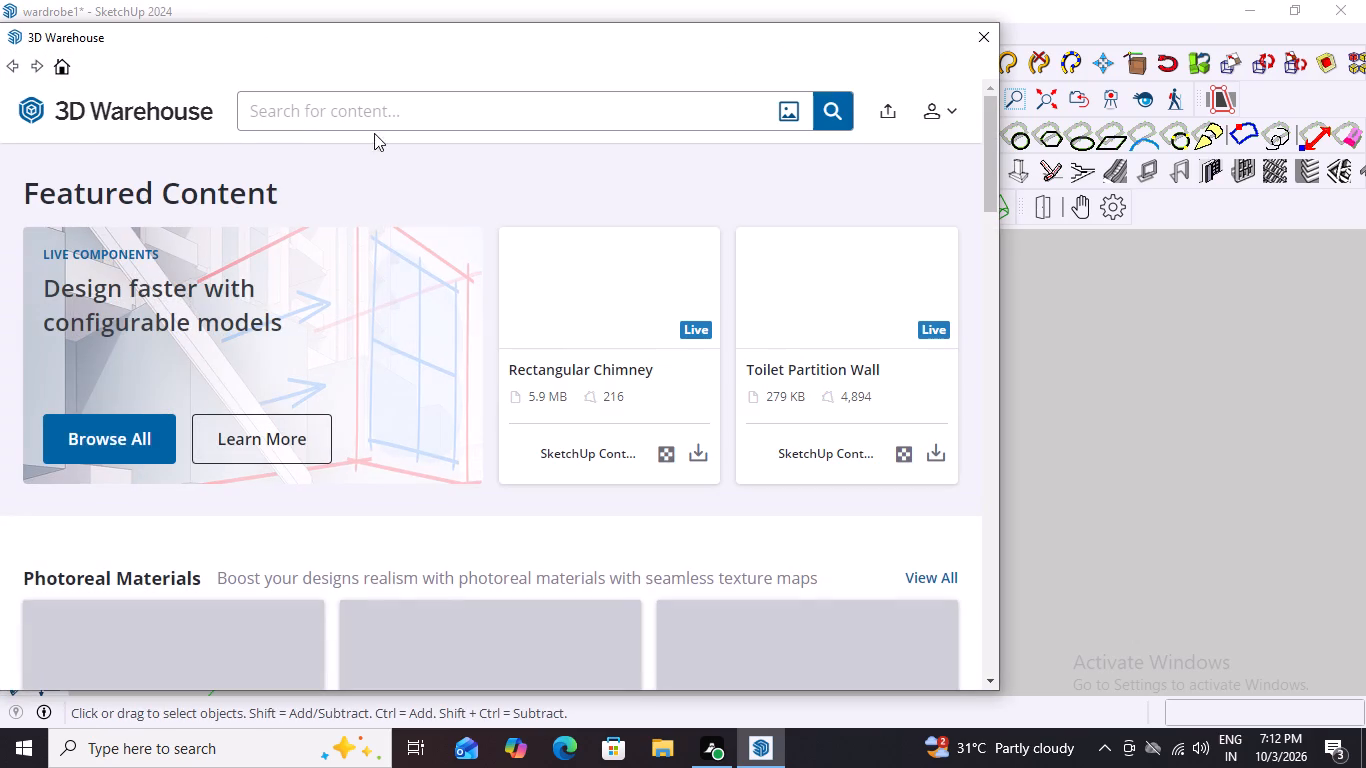
pyautogui.click(362, 113)
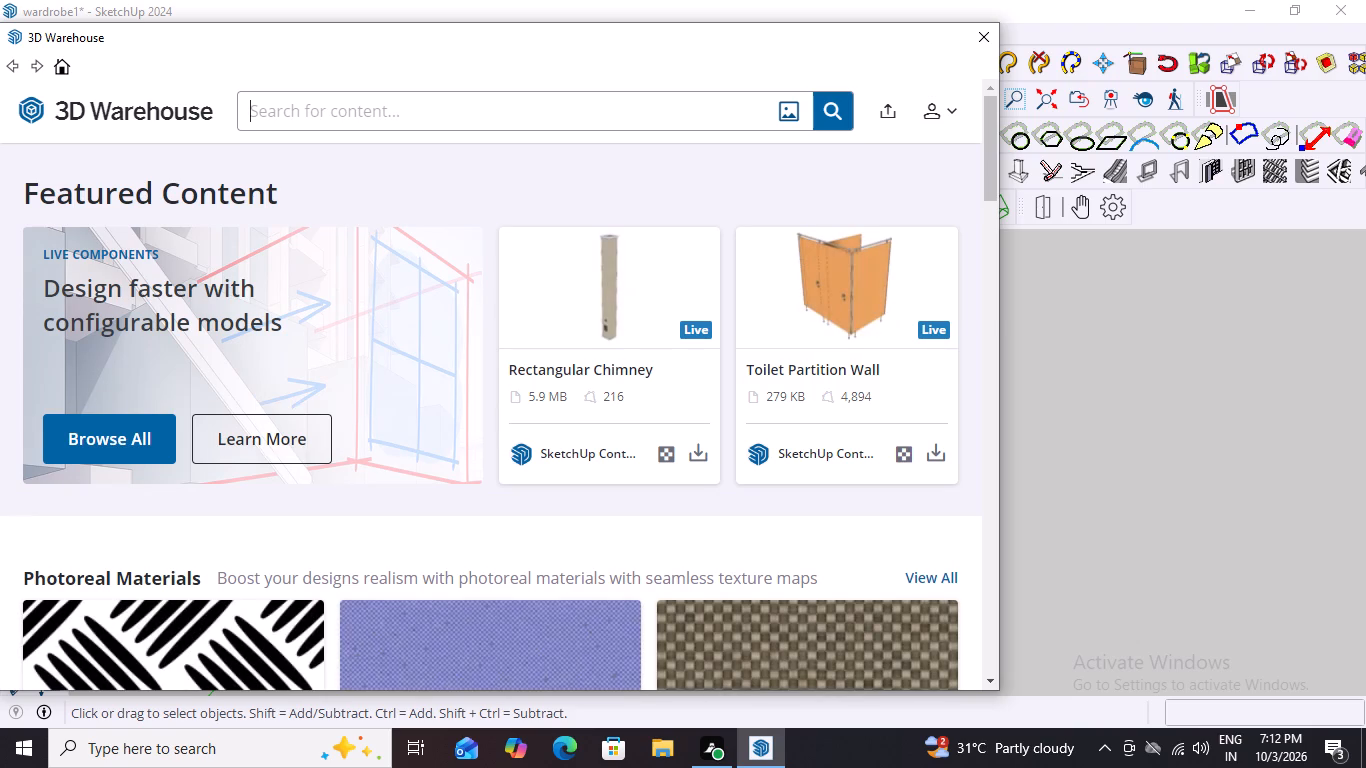
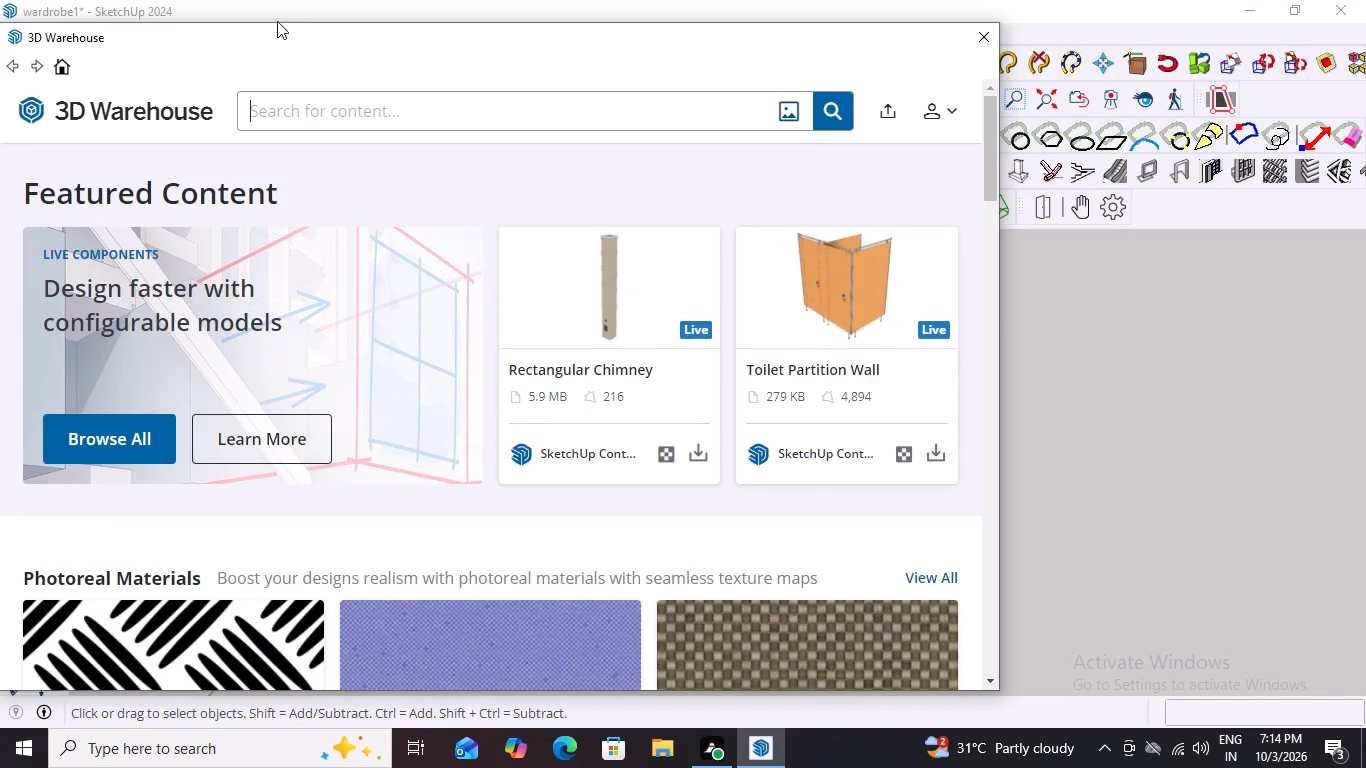
# Search 3D Warehouse for "clothes for wardrobe" and look through the model results.
pyautogui.moveTo(331, 103); pyautogui.dragTo(331, 119)
pyautogui.click(330, 120)
pyautogui.write('wa')
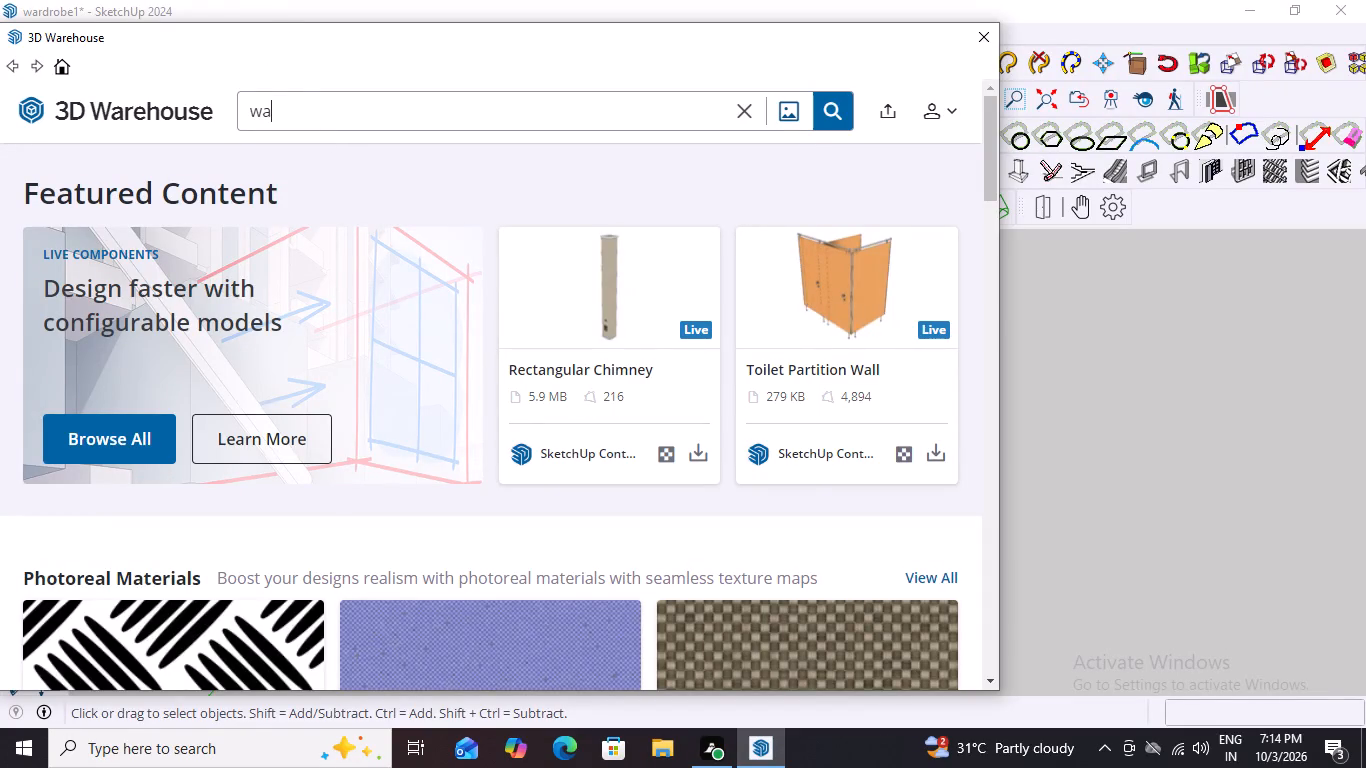
pyautogui.press('BackSpace')
pyautogui.press('BackSpace')
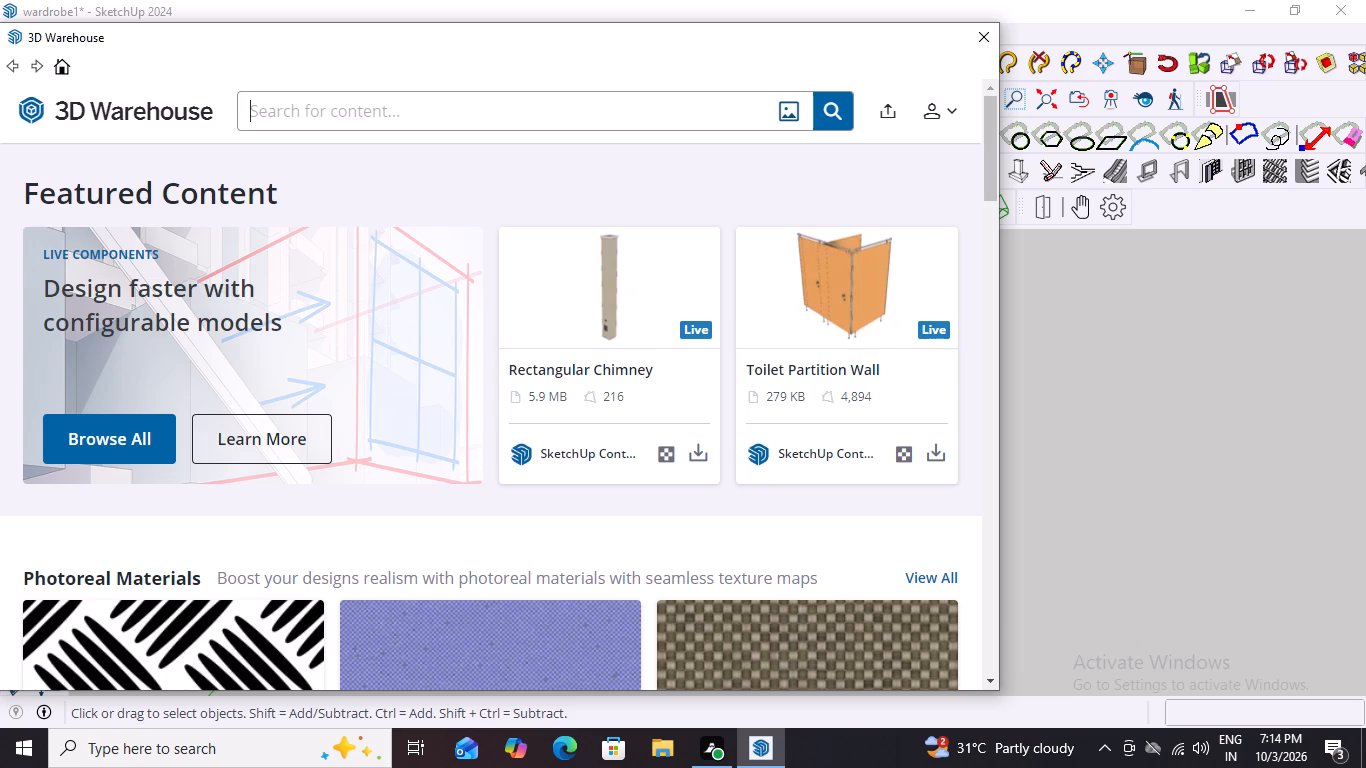
pyautogui.write('clothes')
pyautogui.press('space')
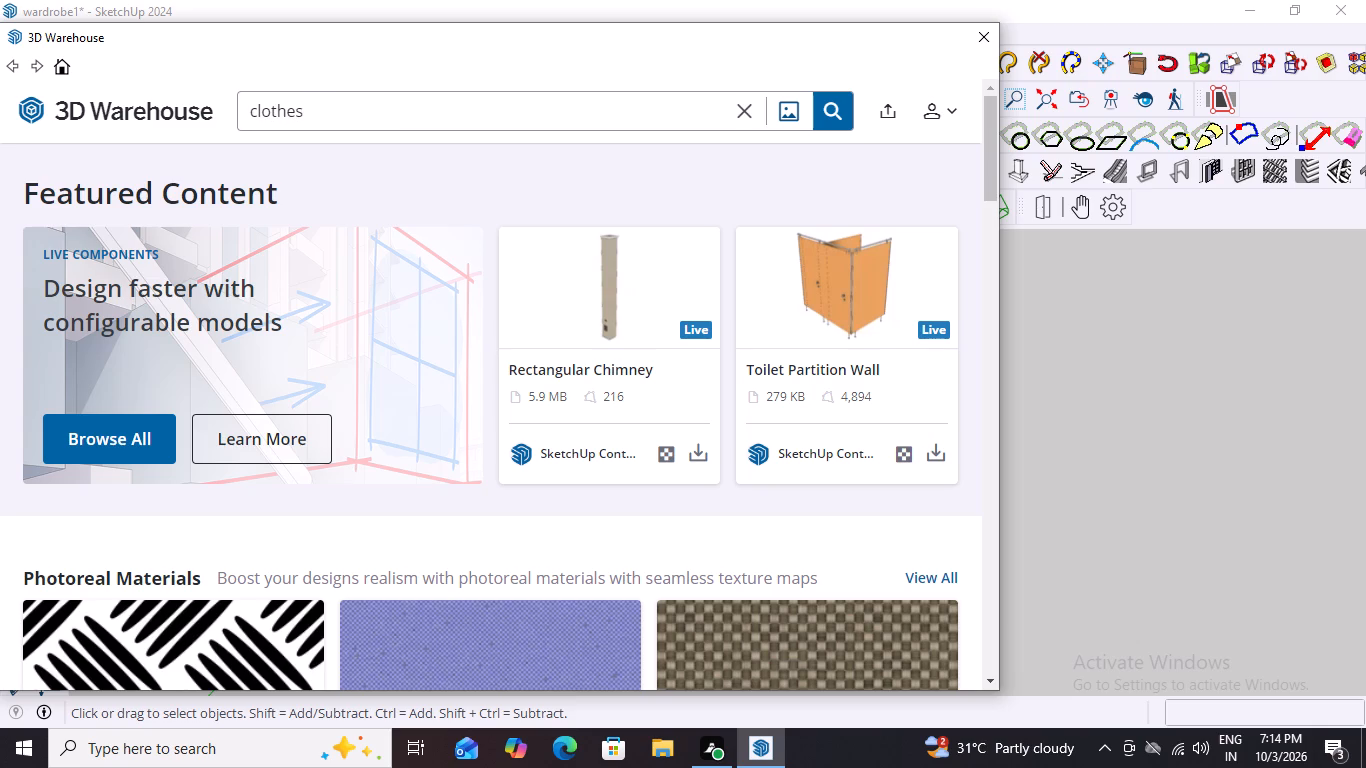
pyautogui.write('for')
pyautogui.press('space')
pyautogui.write('ward')
pyautogui.write('rob')
pyautogui.press('e')
pyautogui.scroll(1, 330, 123)
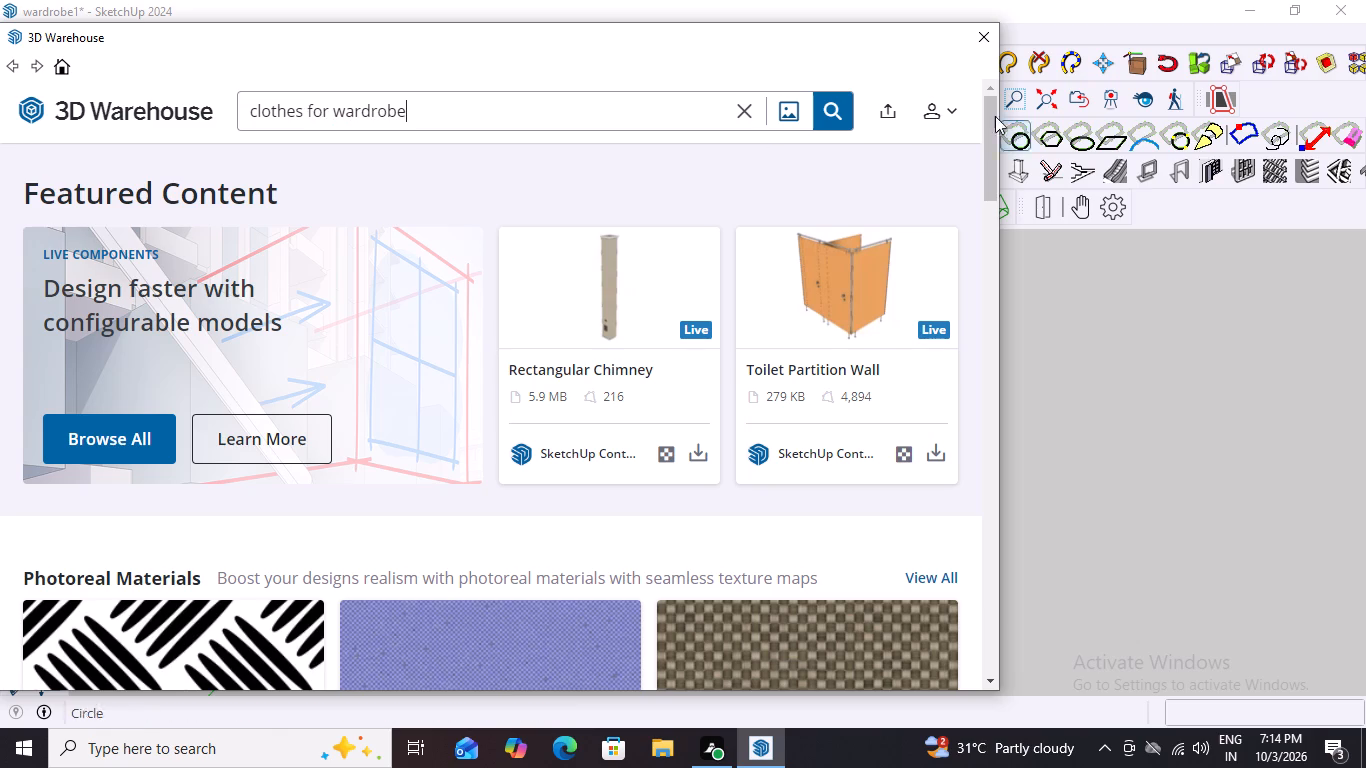
pyautogui.click(837, 114)
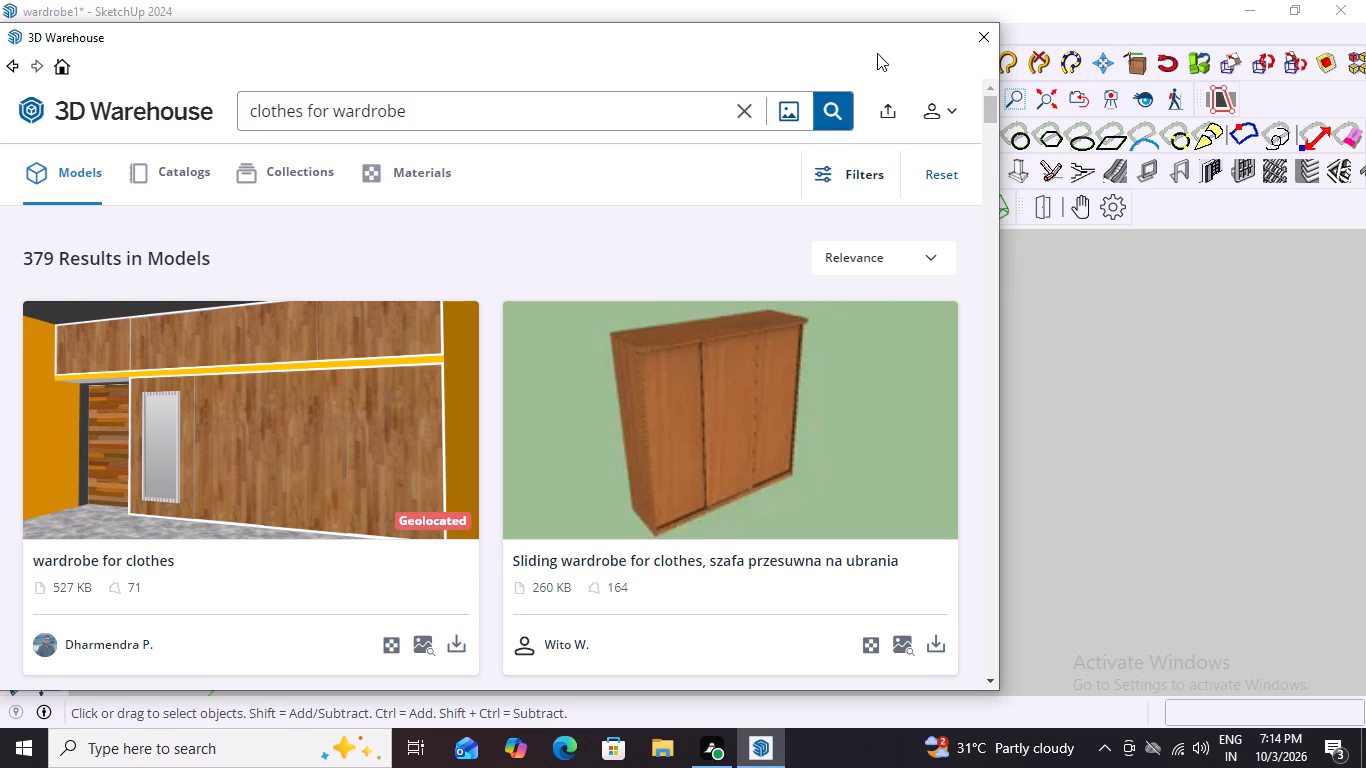
pyautogui.scroll(-14, 721, 341)
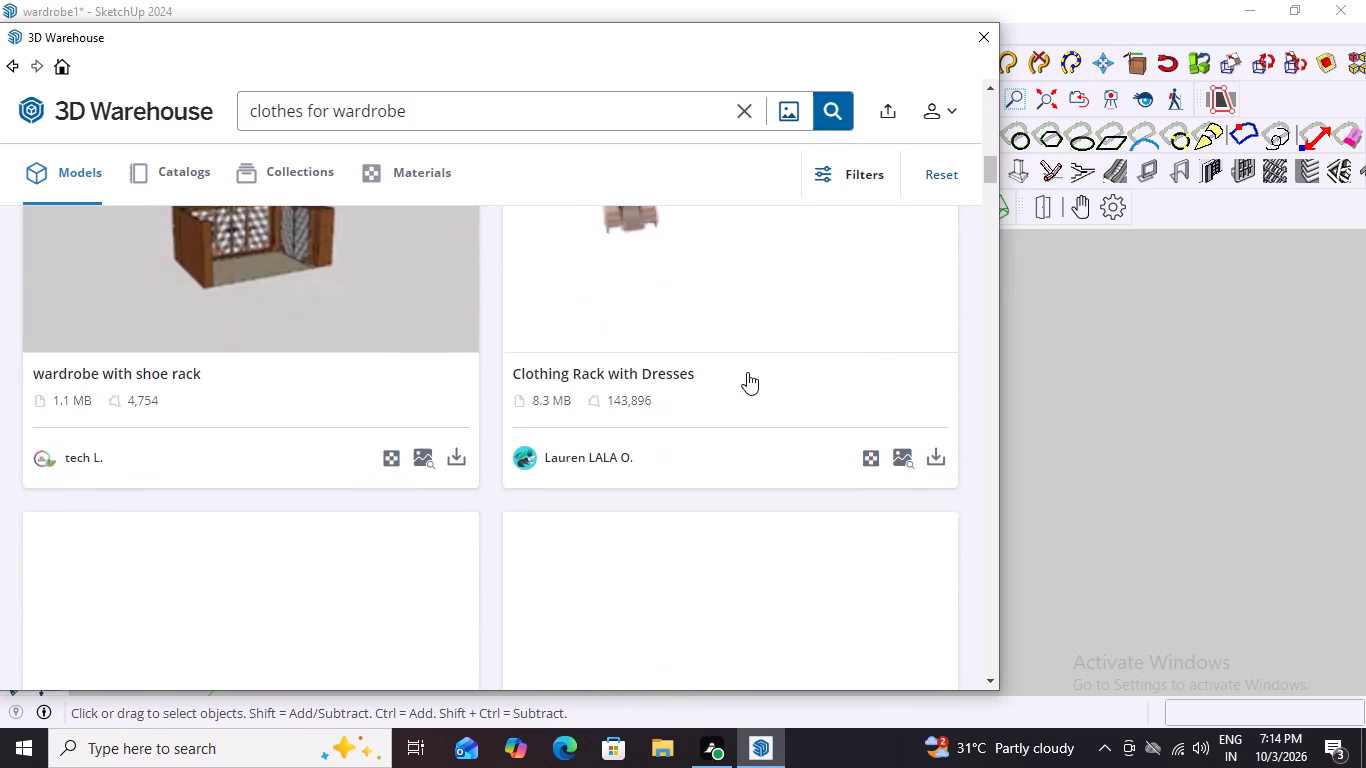
pyautogui.scroll(-1, 747, 372)
pyautogui.scroll(-3, 357, 365)
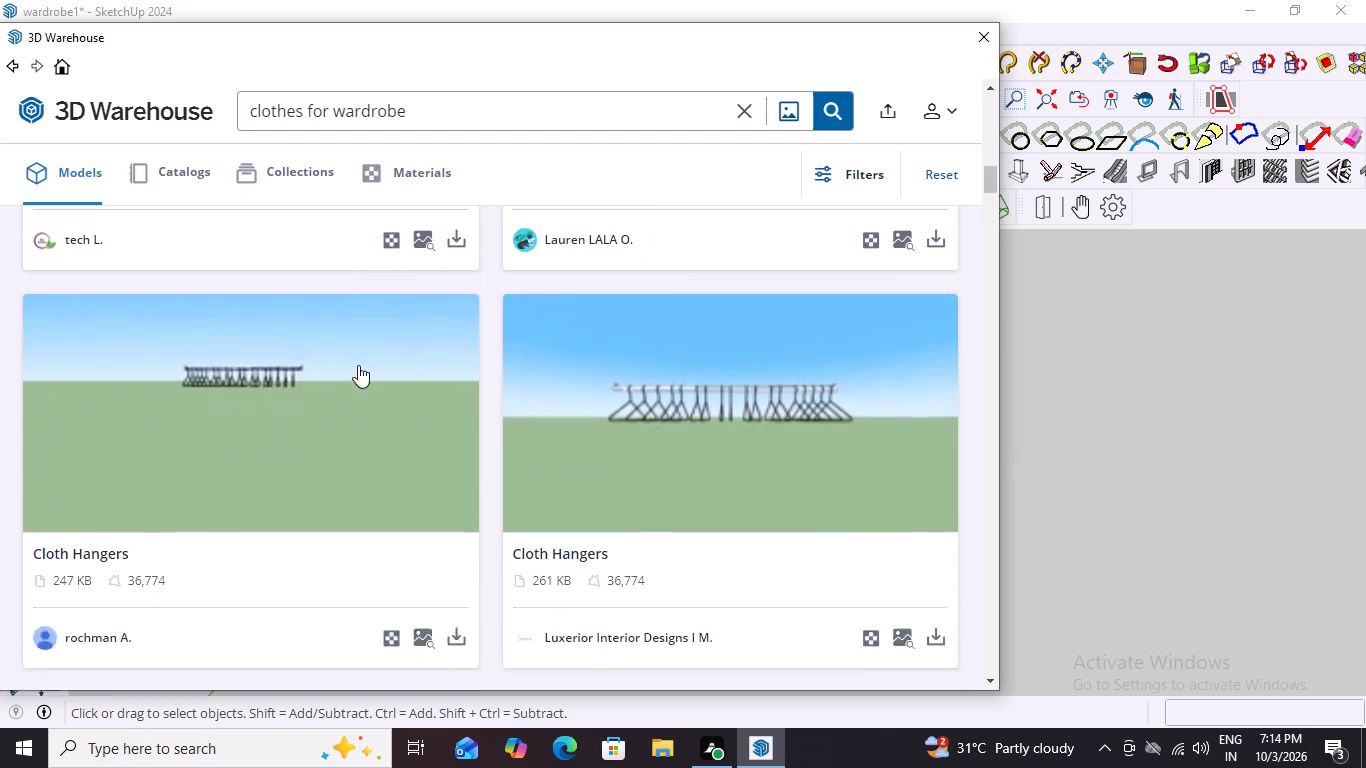
pyautogui.scroll(-5, 358, 365)
pyautogui.scroll(-7, 467, 368)
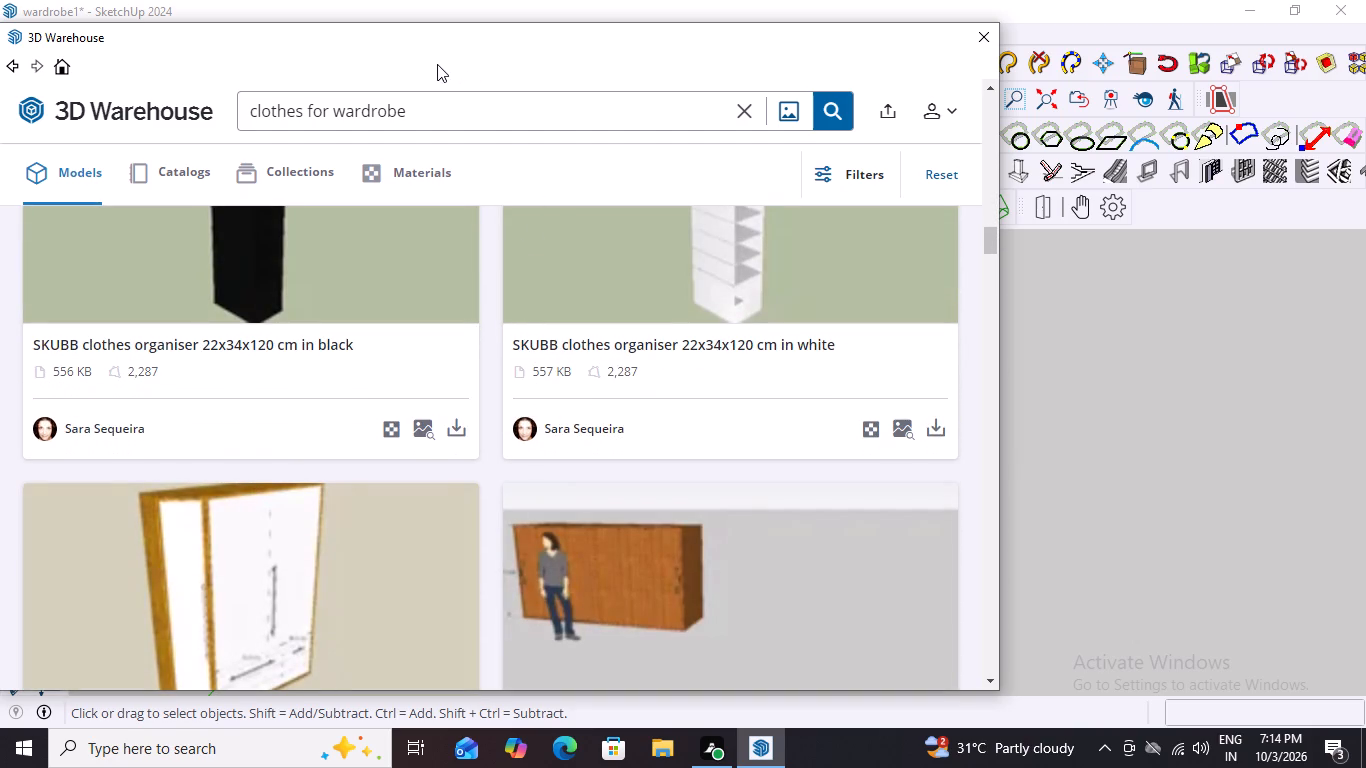
# Shorten the search term to "clothes" and run the model search again.
pyautogui.click(418, 110)
pyautogui.press('BackSpace')
pyautogui.press('BackSpace')
pyautogui.press('BackSpace')
pyautogui.press('BackSpace')
pyautogui.press('BackSpace')
pyautogui.press('BackSpace')
pyautogui.press('BackSpace')
pyautogui.press('BackSpace')
pyautogui.press('BackSpace')
pyautogui.press('BackSpace')
pyautogui.press('BackSpace')
pyautogui.press('BackSpace')
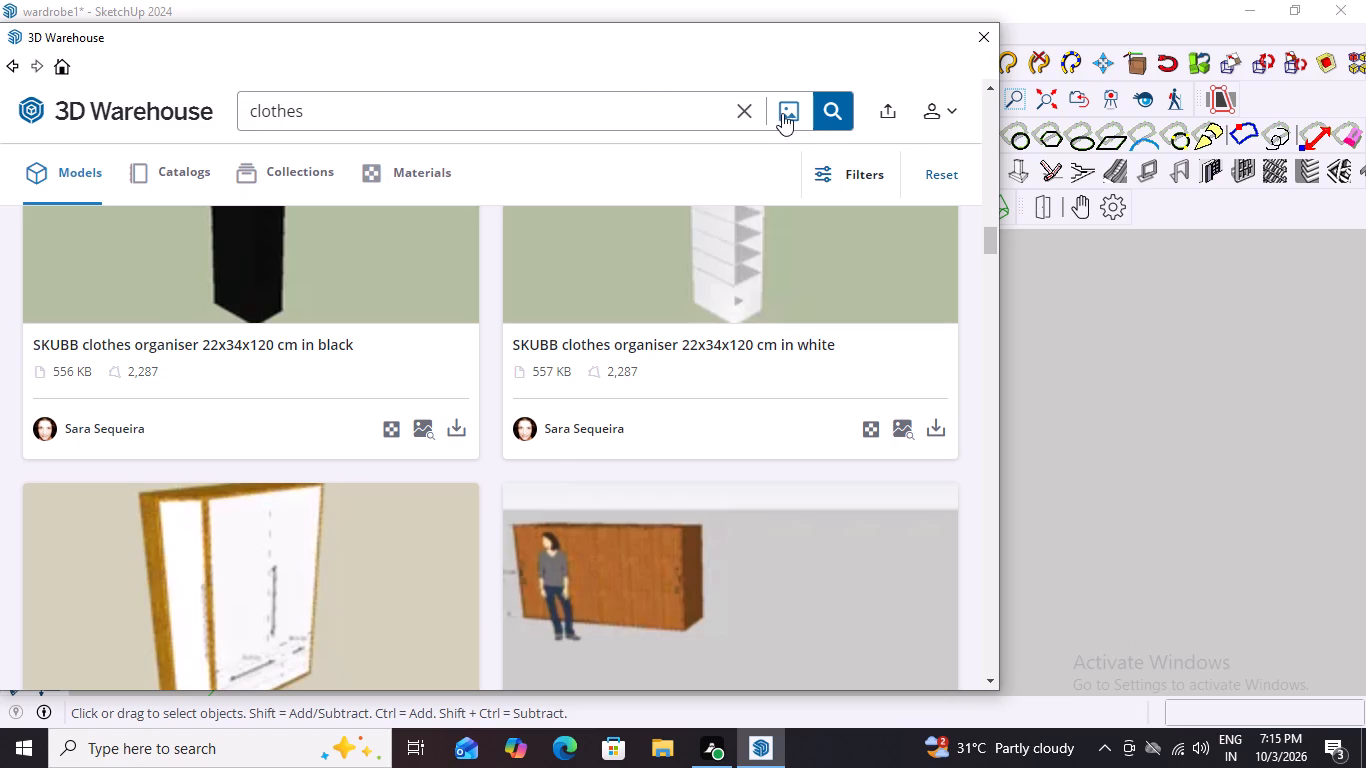
pyautogui.click(827, 109)
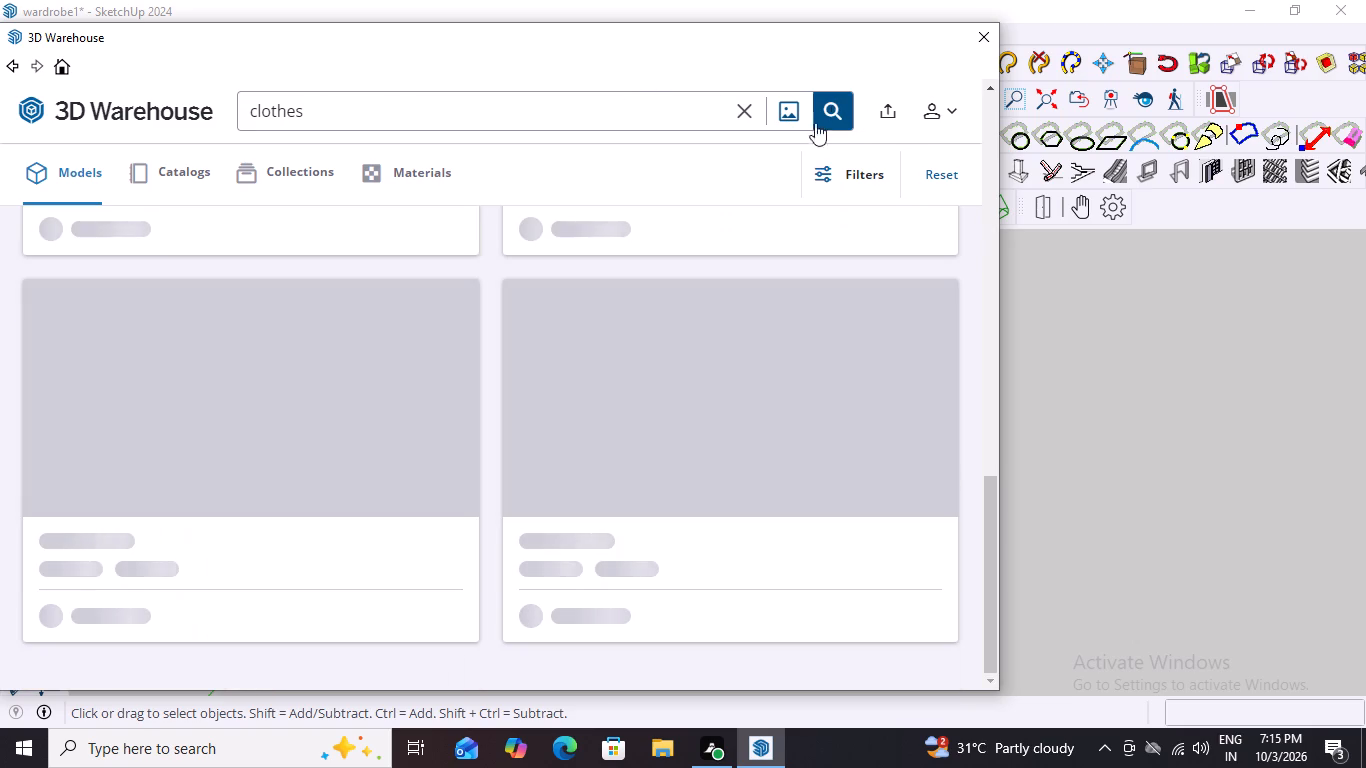
# Browse the clothes models, comparing hanging garments and folded stacks for a set that suits the wardrobe.
pyautogui.scroll(-6, 673, 334)
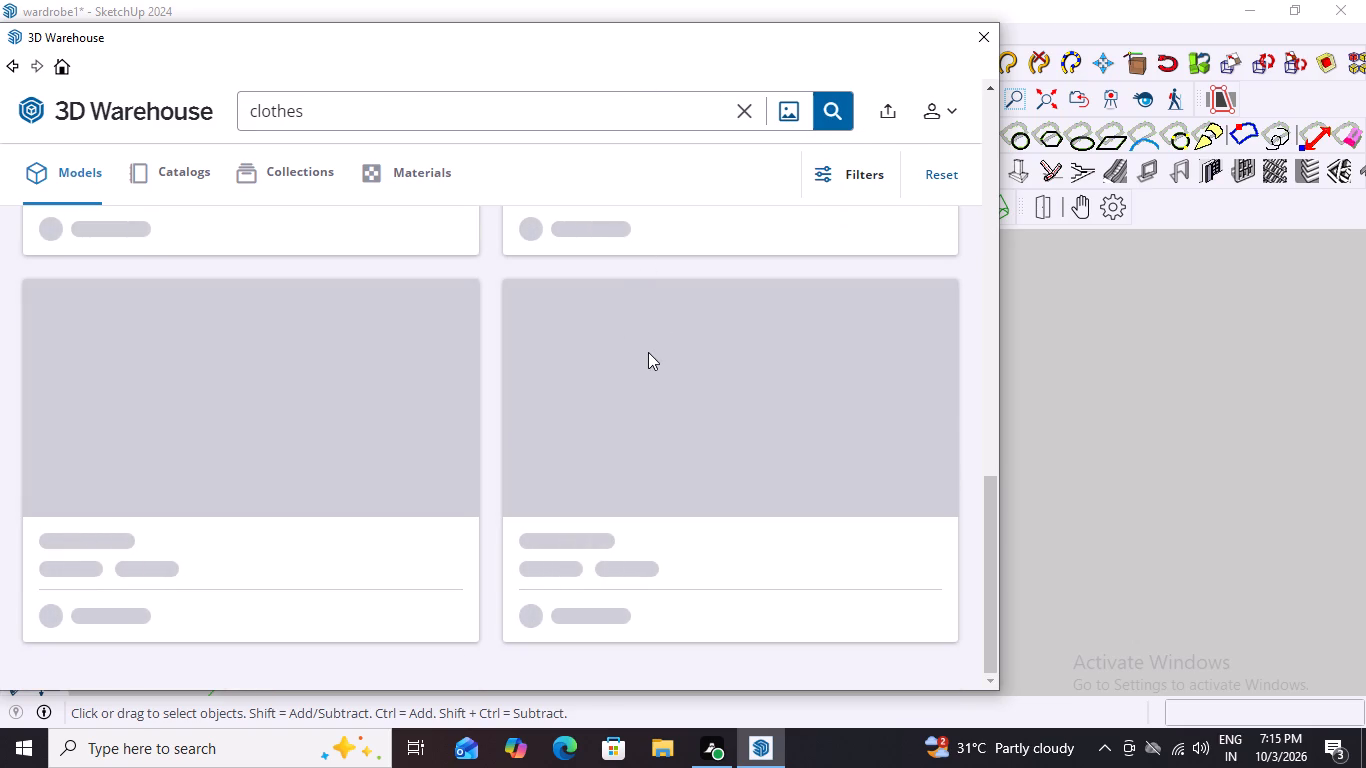
pyautogui.scroll(-4, 783, 371)
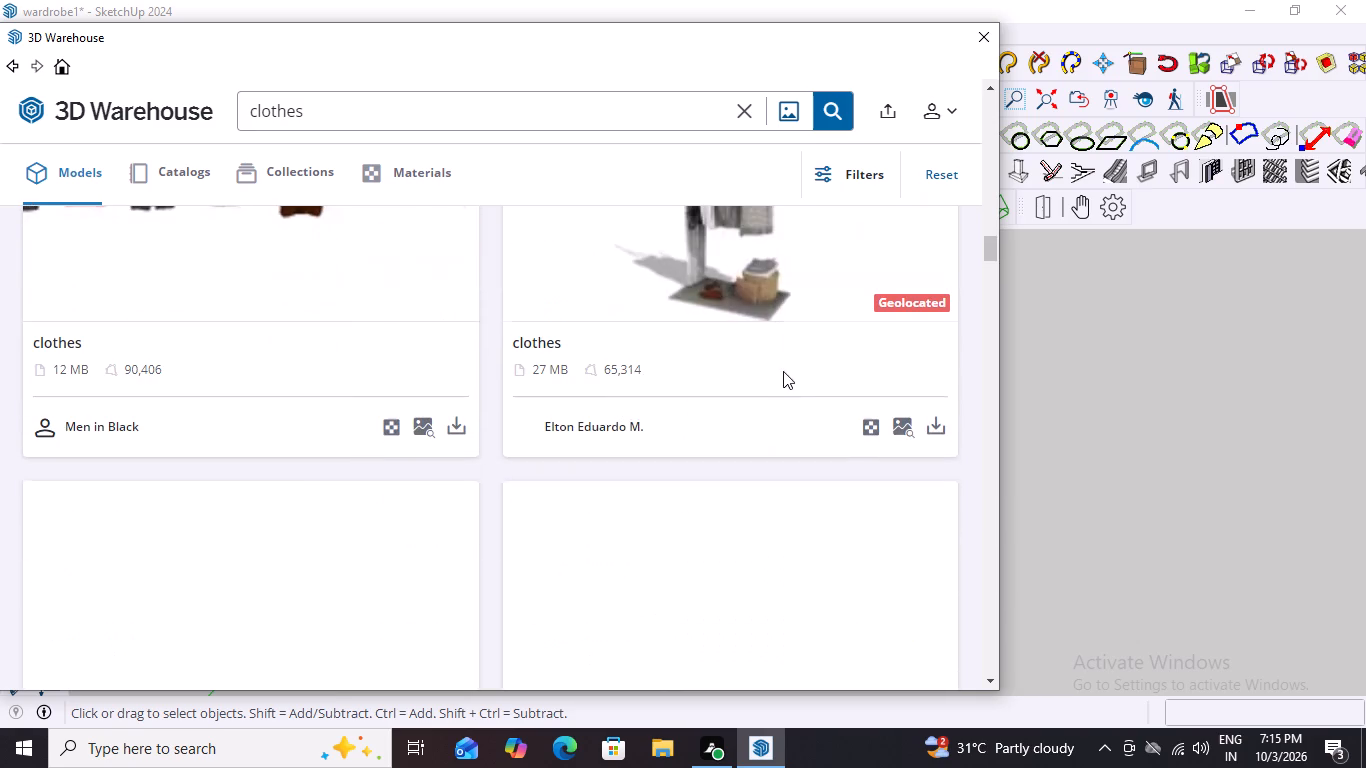
pyautogui.scroll(-3, 703, 372)
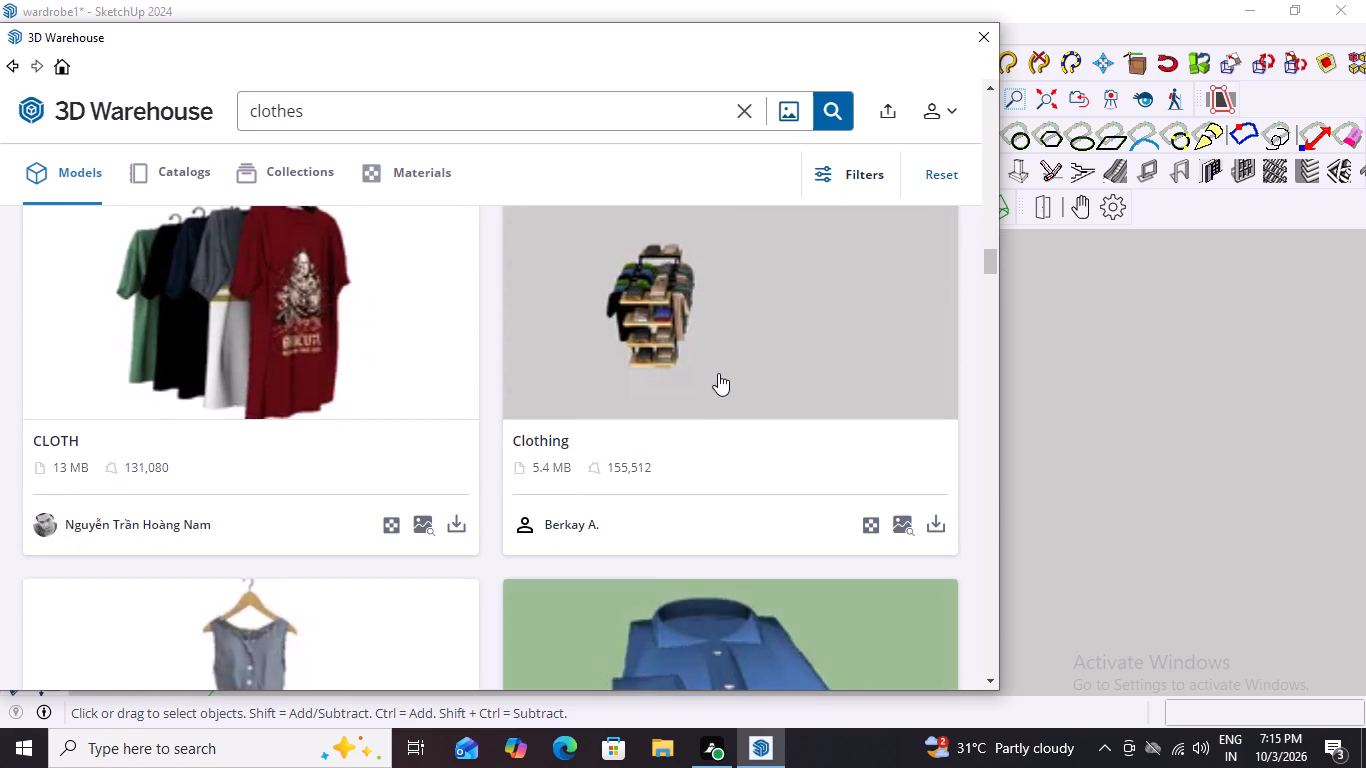
pyautogui.scroll(-4, 723, 372)
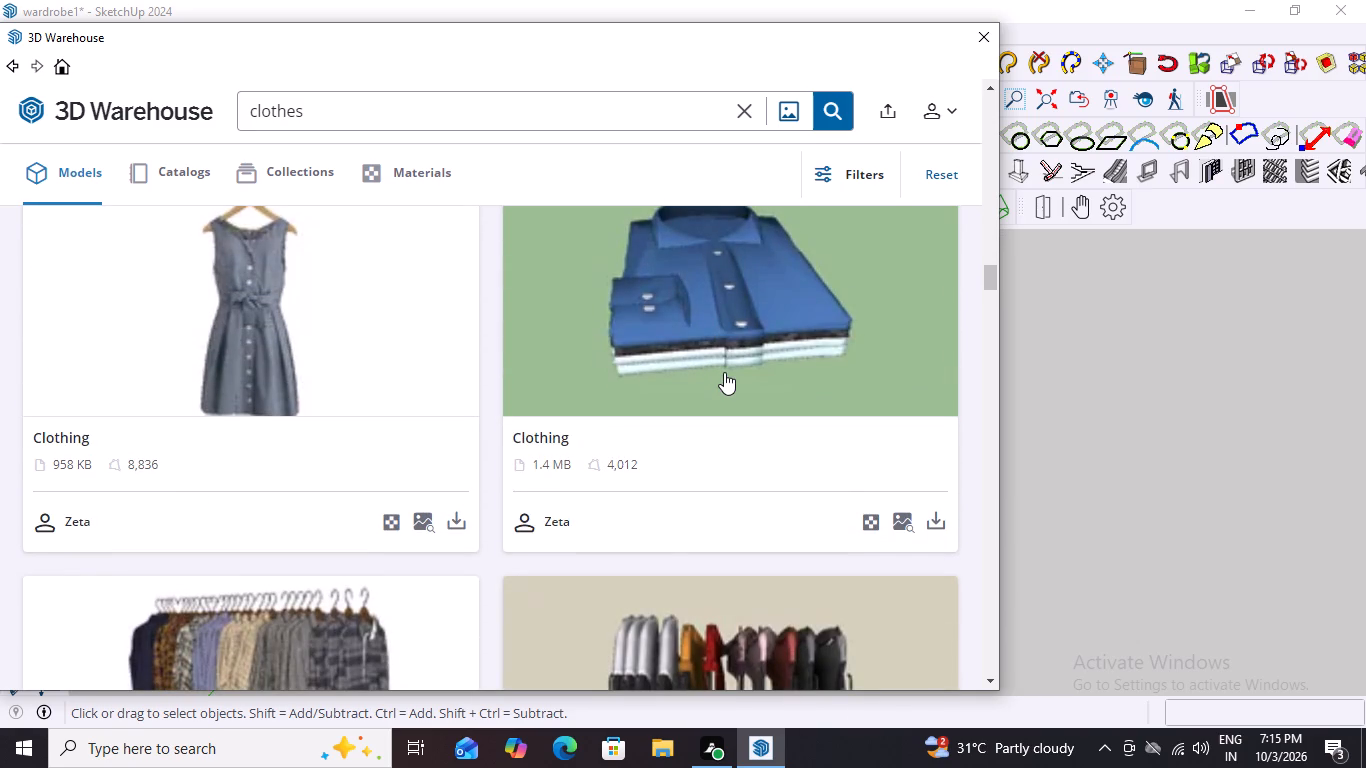
pyautogui.scroll(-3, 724, 372)
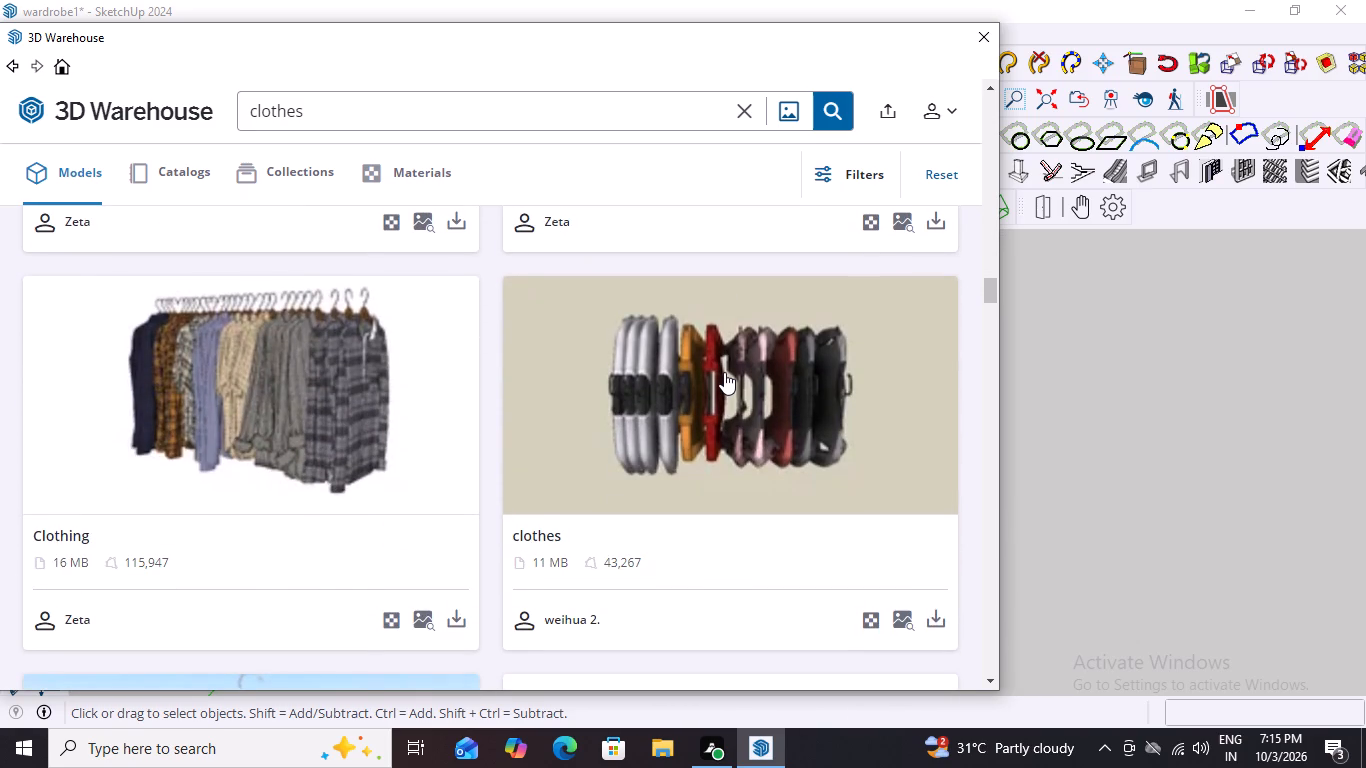
pyautogui.scroll(-5, 724, 372)
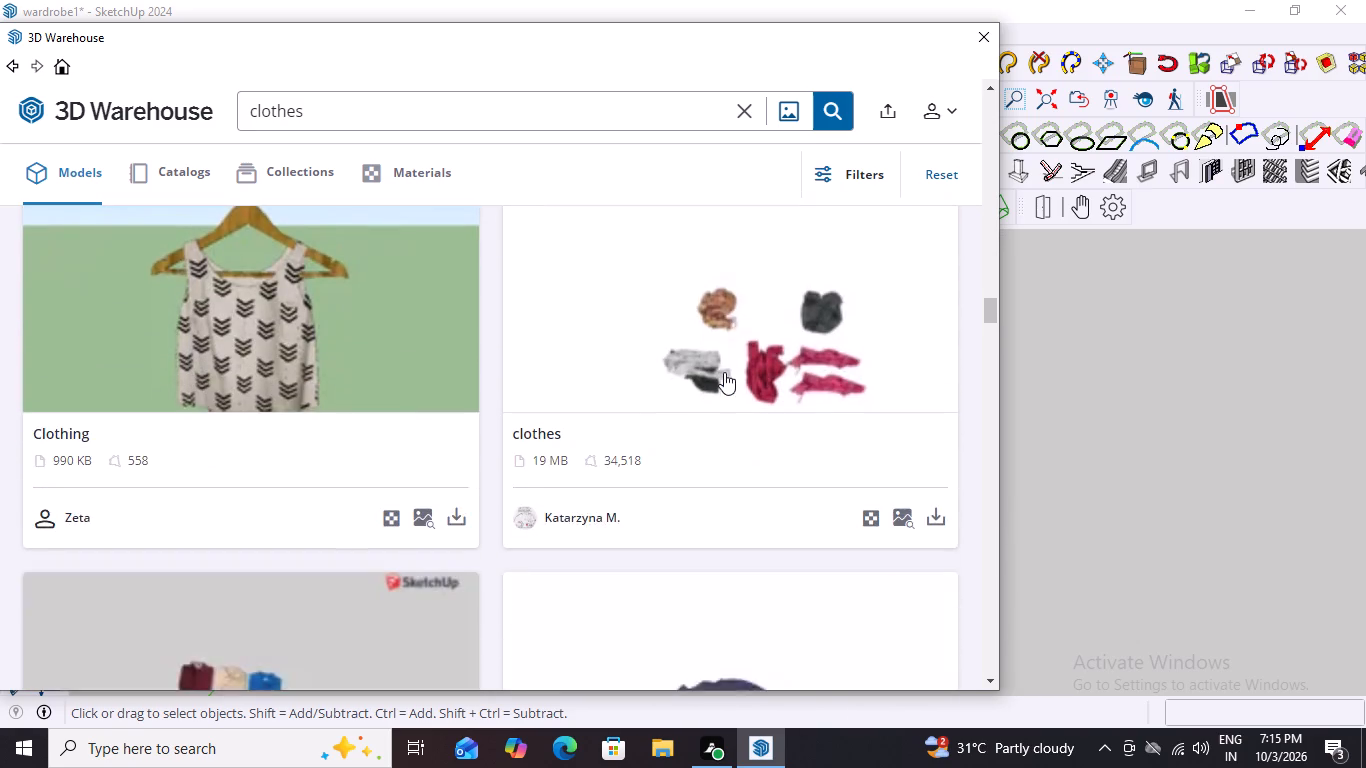
pyautogui.scroll(-10, 724, 372)
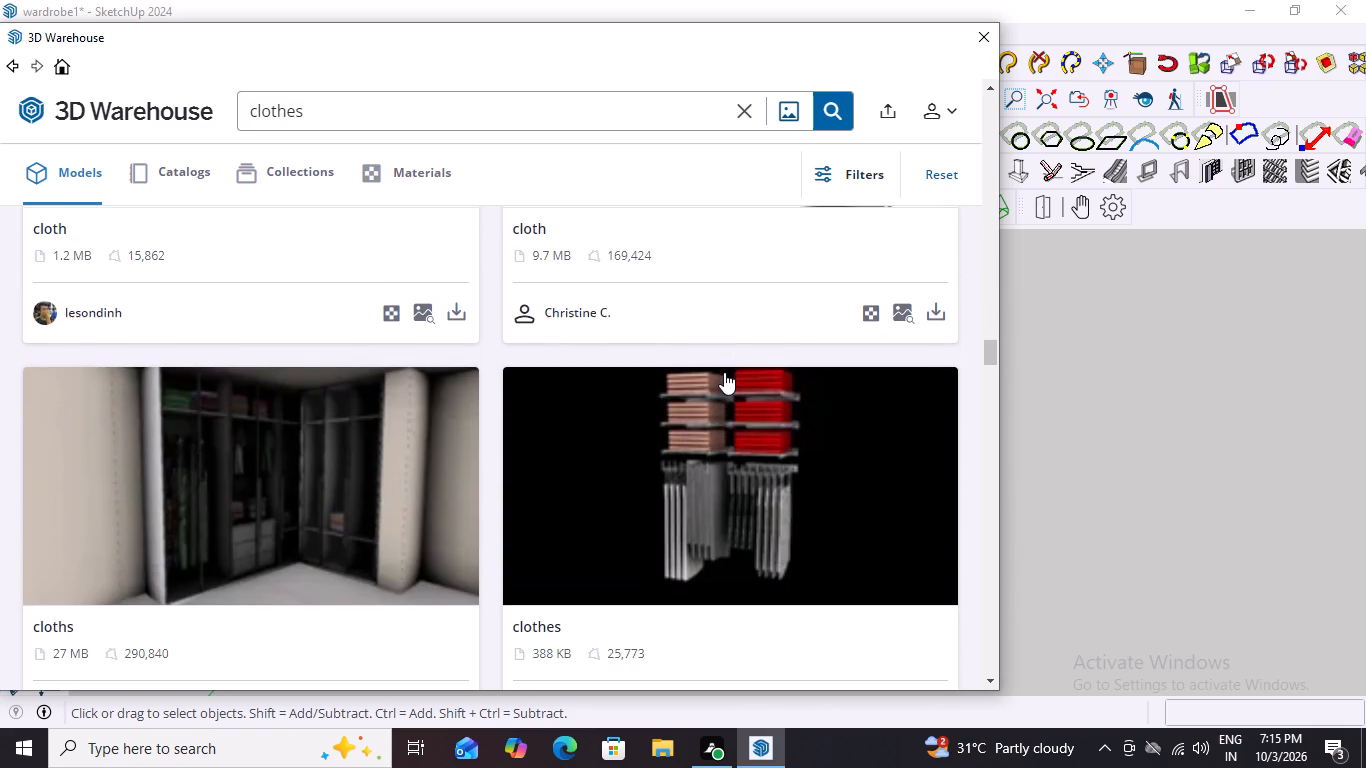
pyautogui.scroll(3, 724, 372)
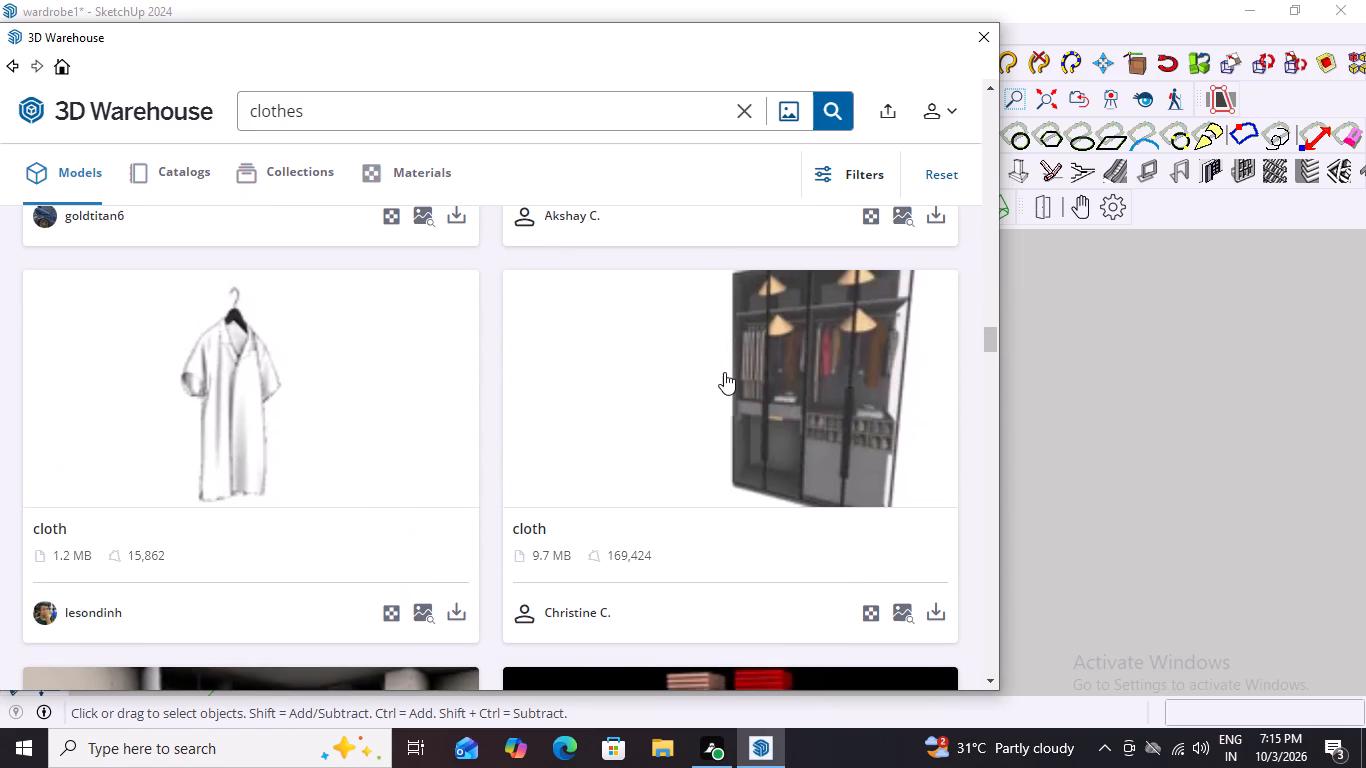
pyautogui.scroll(-3, 724, 372)
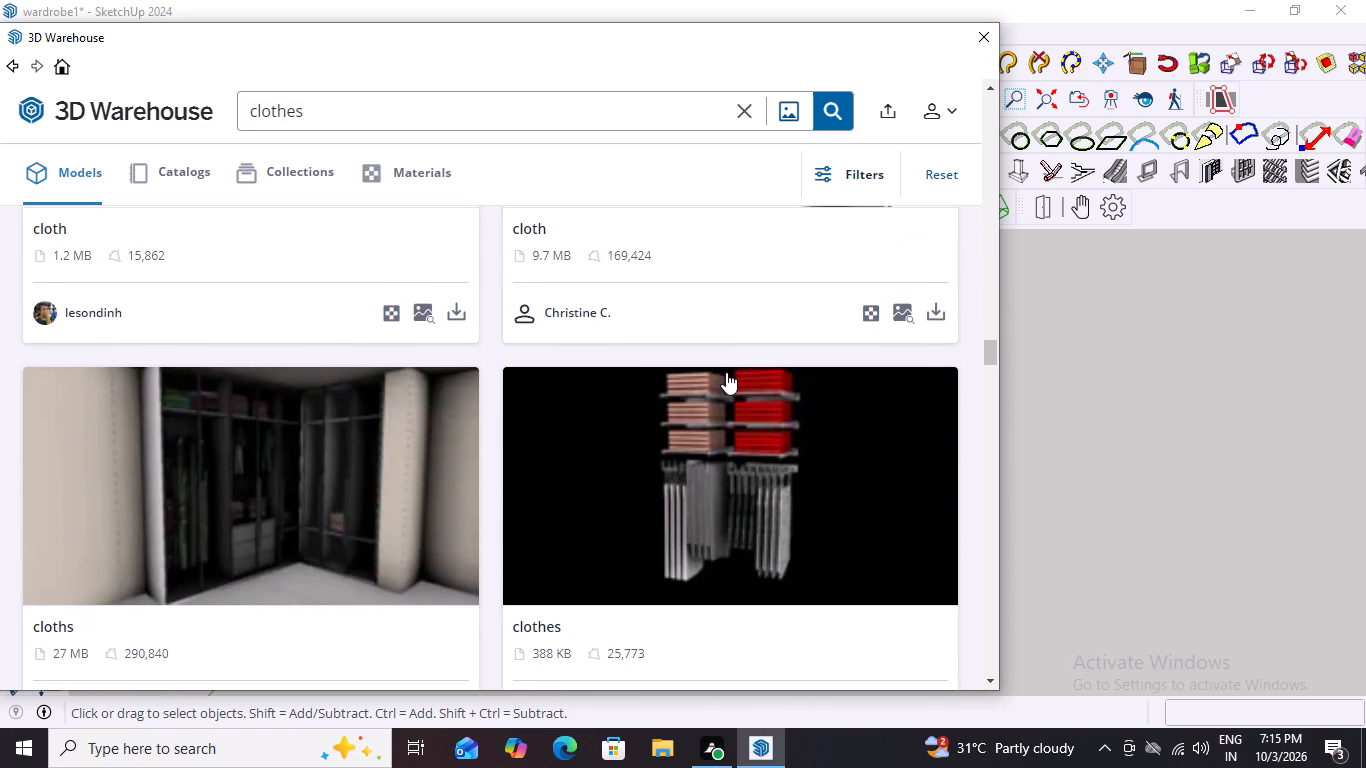
pyautogui.scroll(-9, 726, 372)
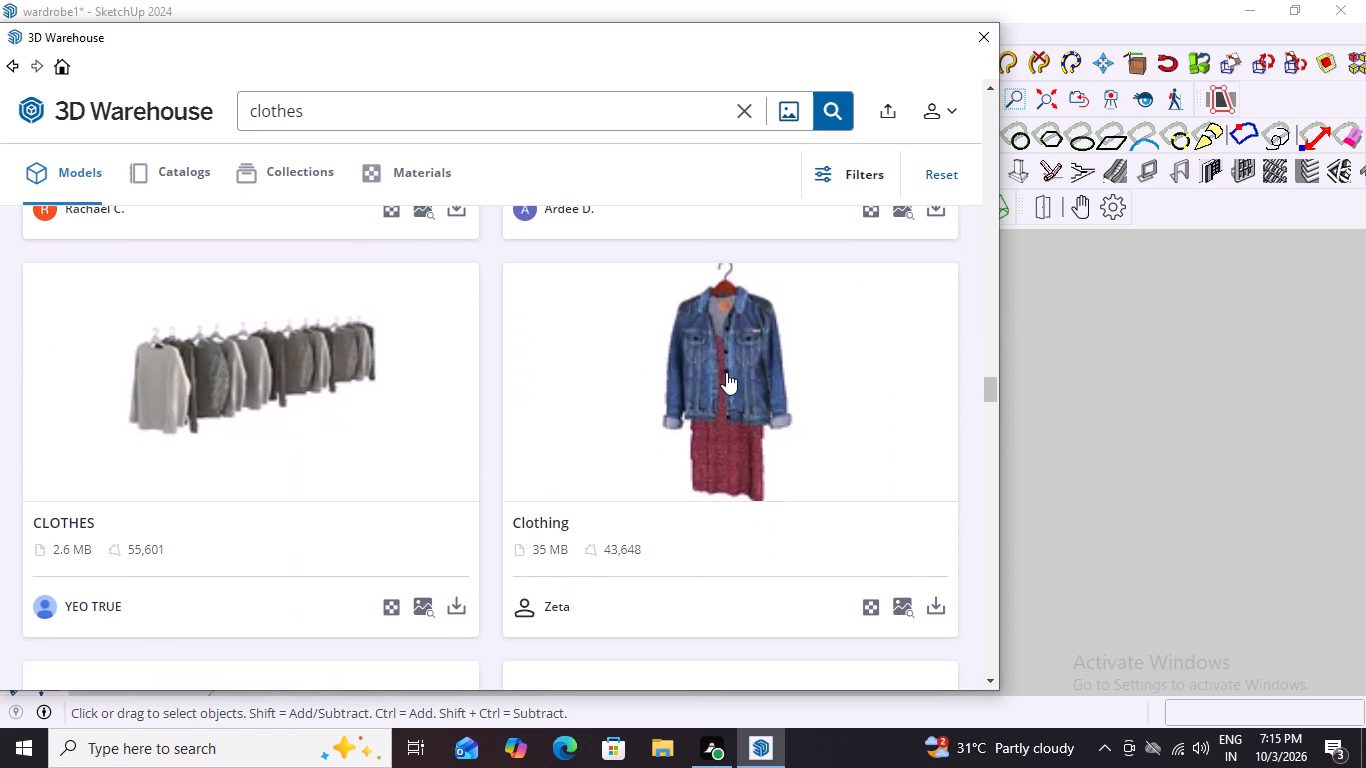
pyautogui.scroll(-5, 726, 372)
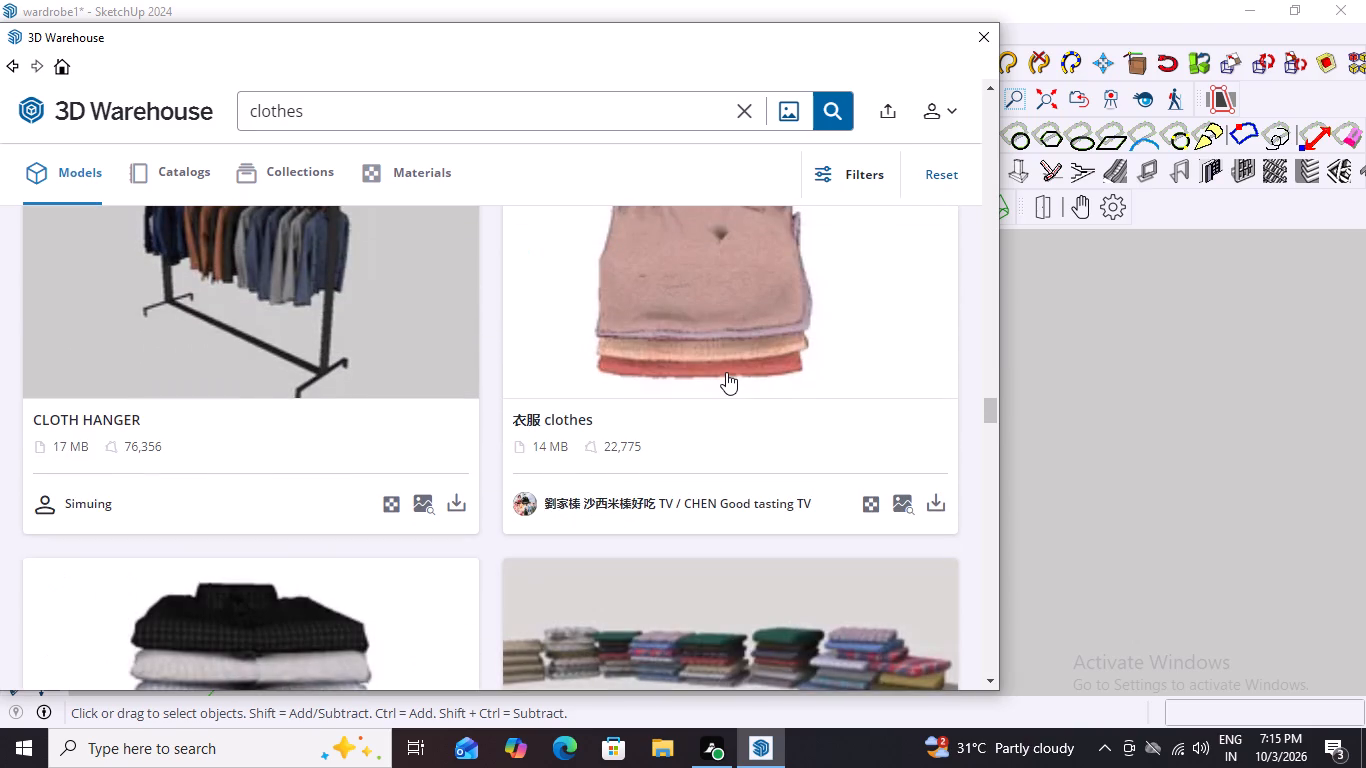
pyautogui.scroll(-6, 726, 372)
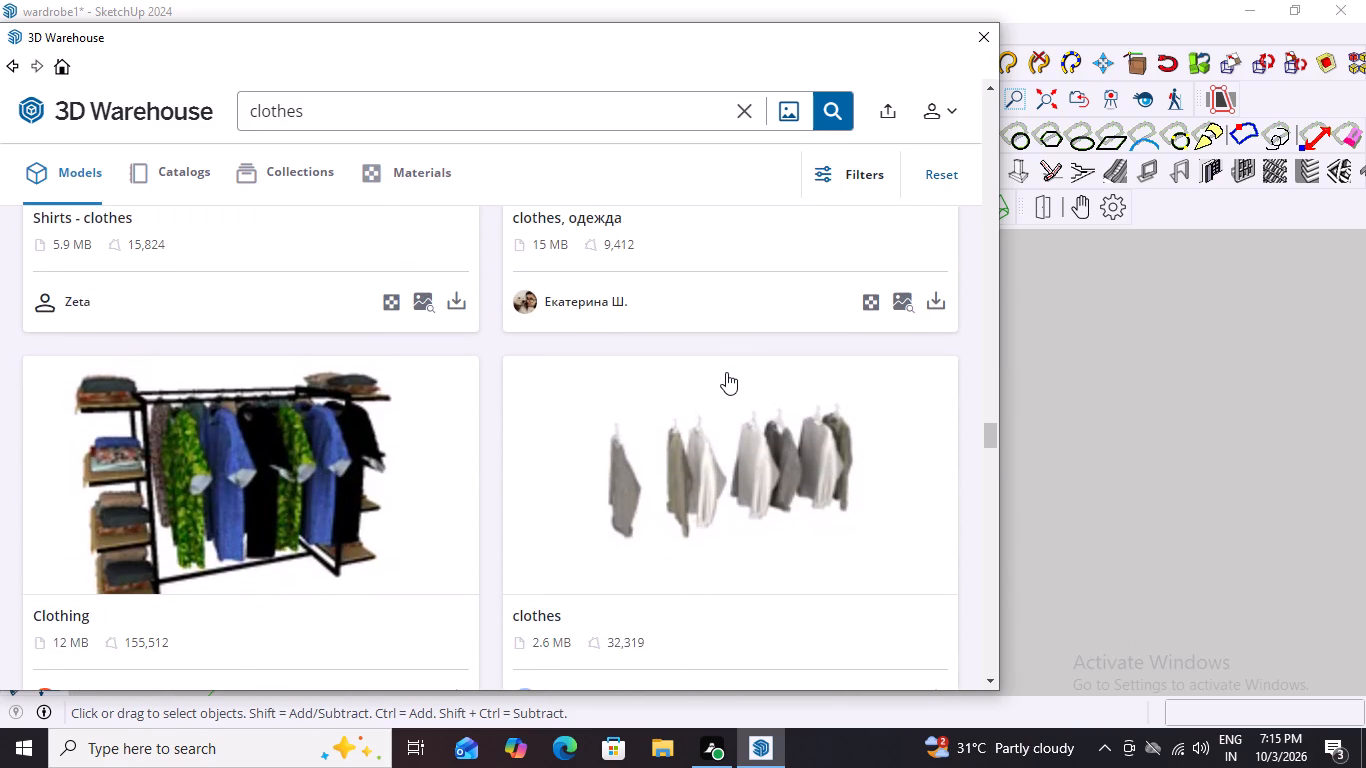
pyautogui.scroll(-3, 726, 372)
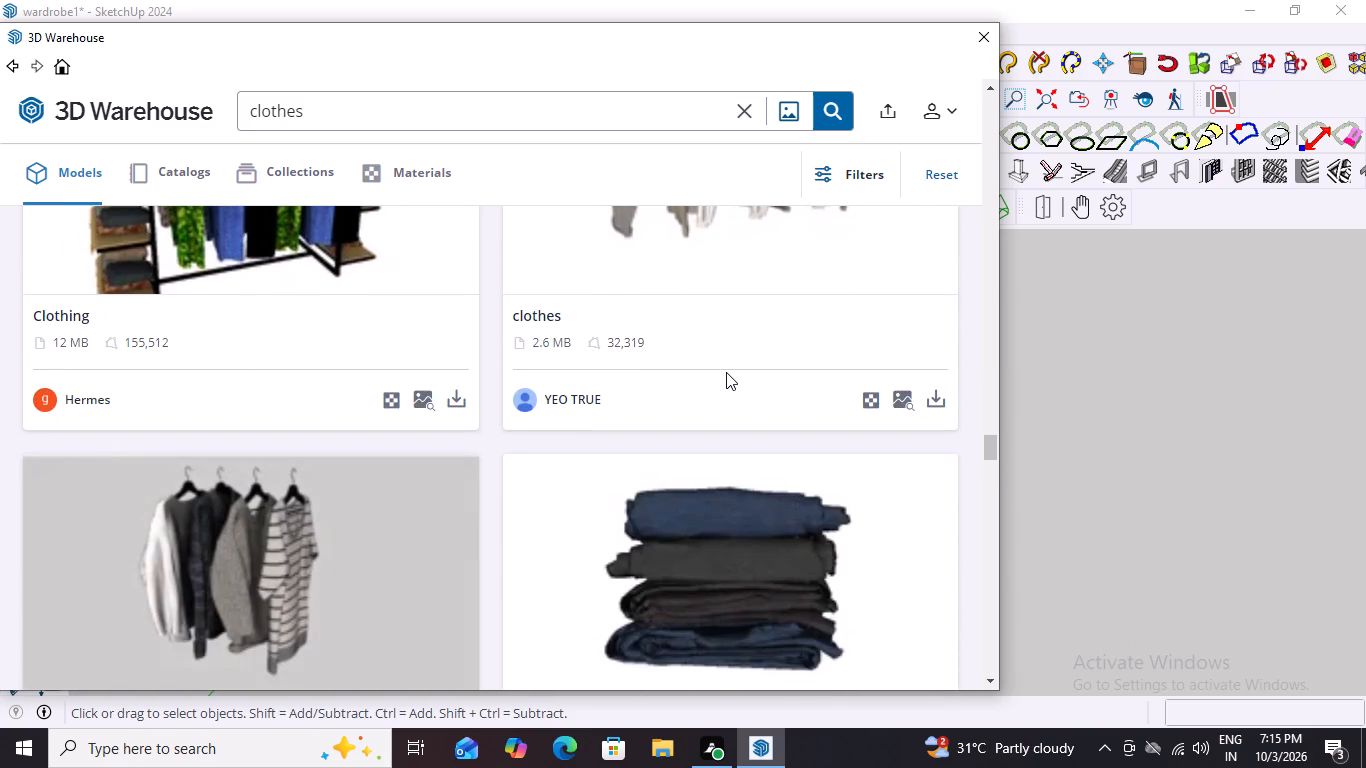
pyautogui.scroll(-6, 726, 372)
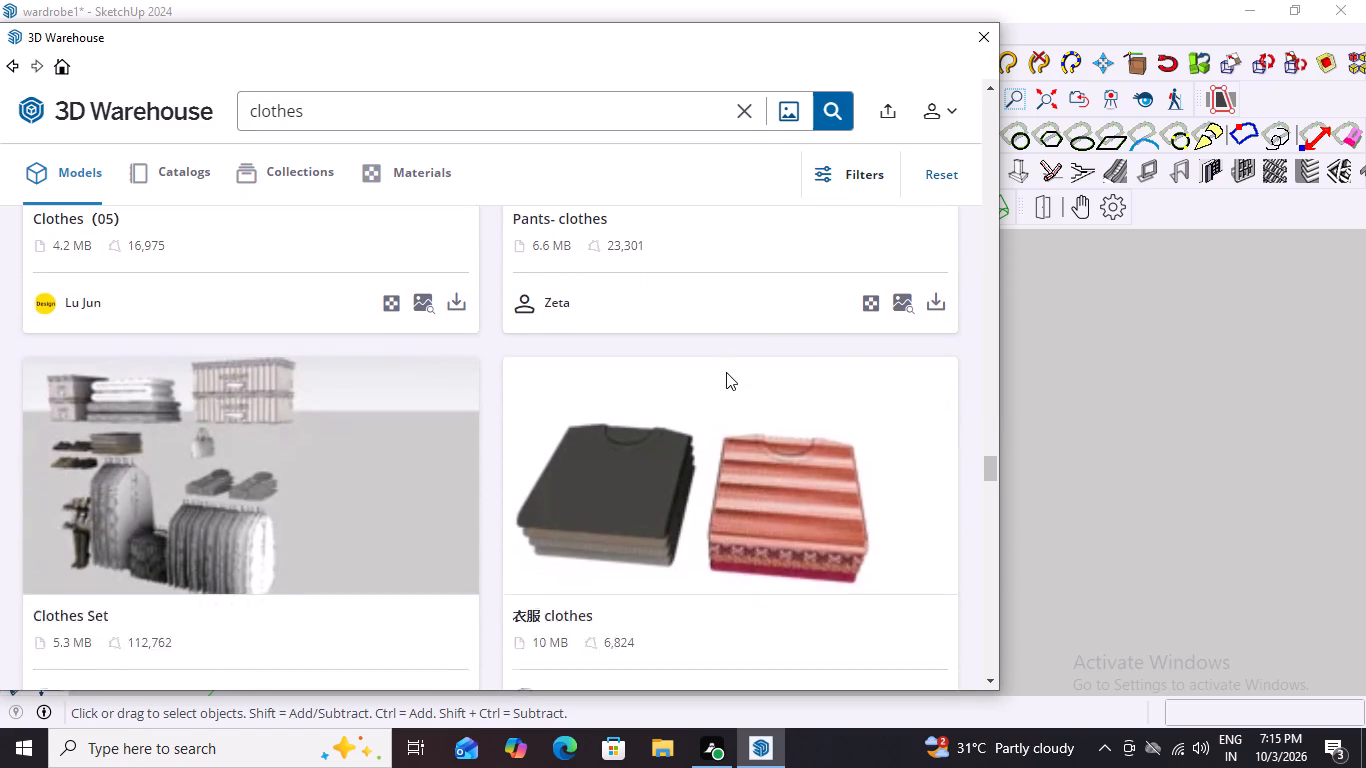
pyautogui.scroll(-5, 726, 372)
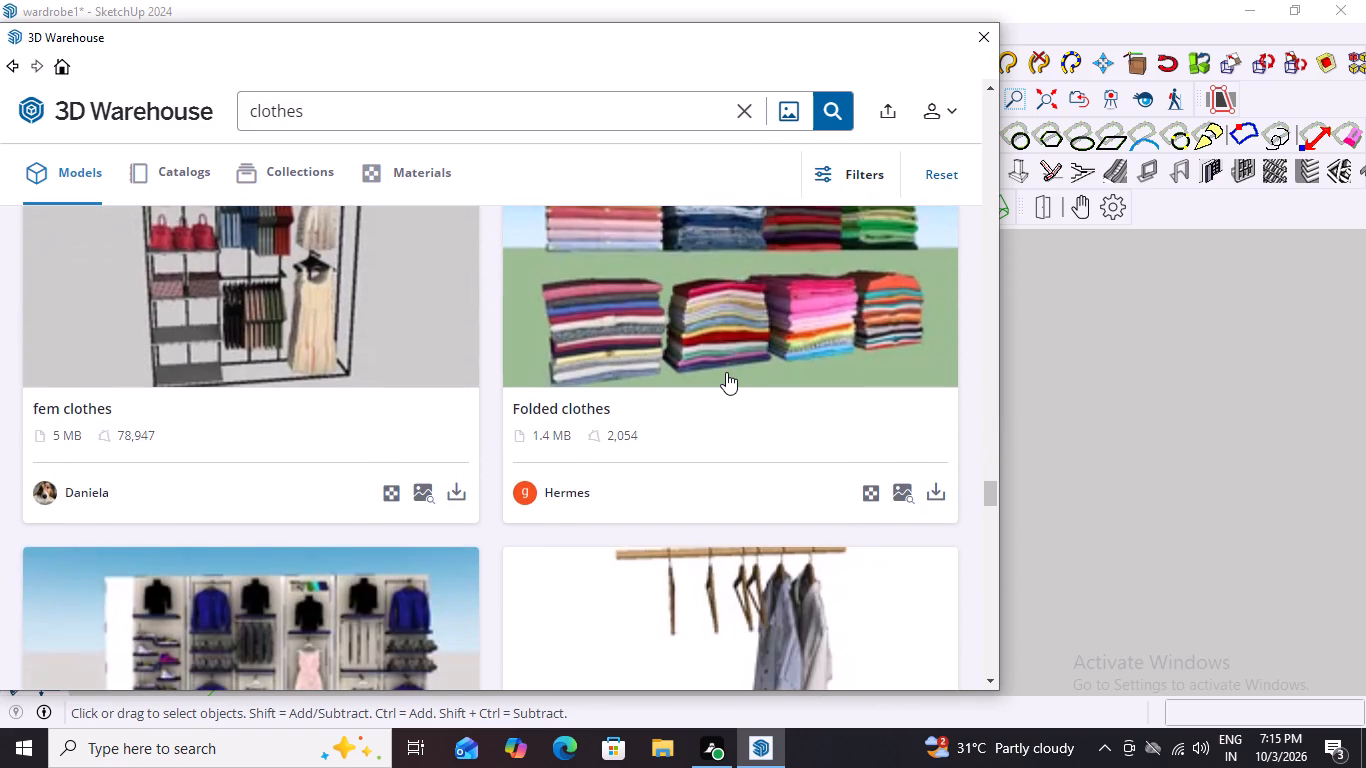
pyautogui.scroll(2, 726, 372)
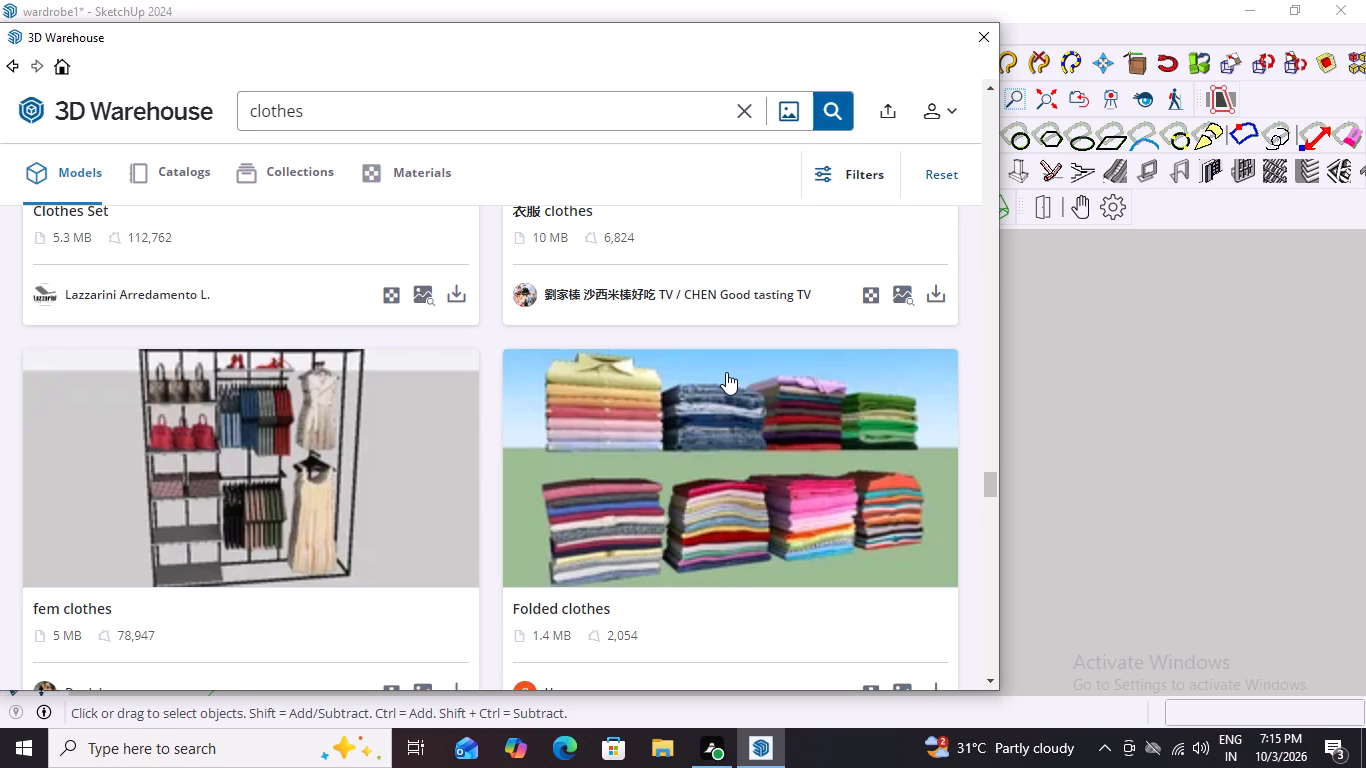
pyautogui.scroll(-3, 726, 372)
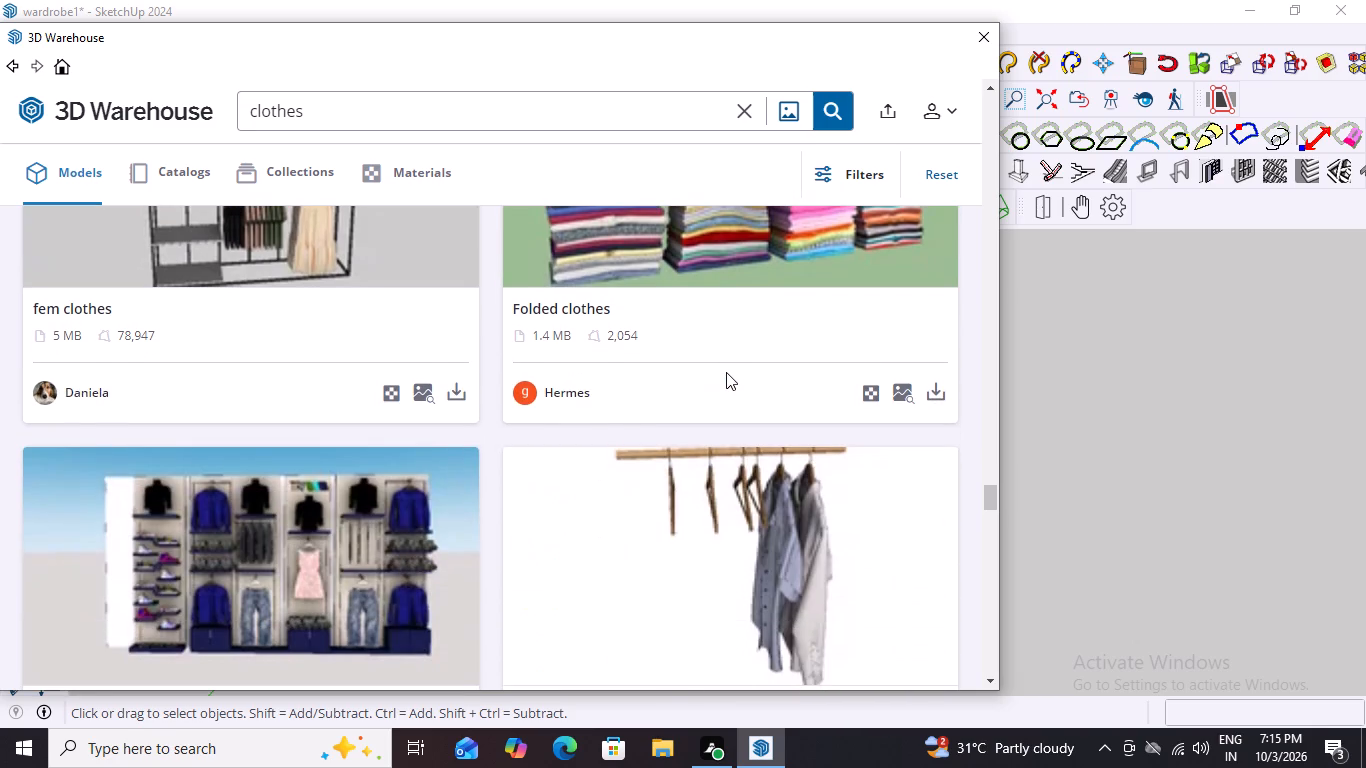
pyautogui.scroll(-6, 726, 372)
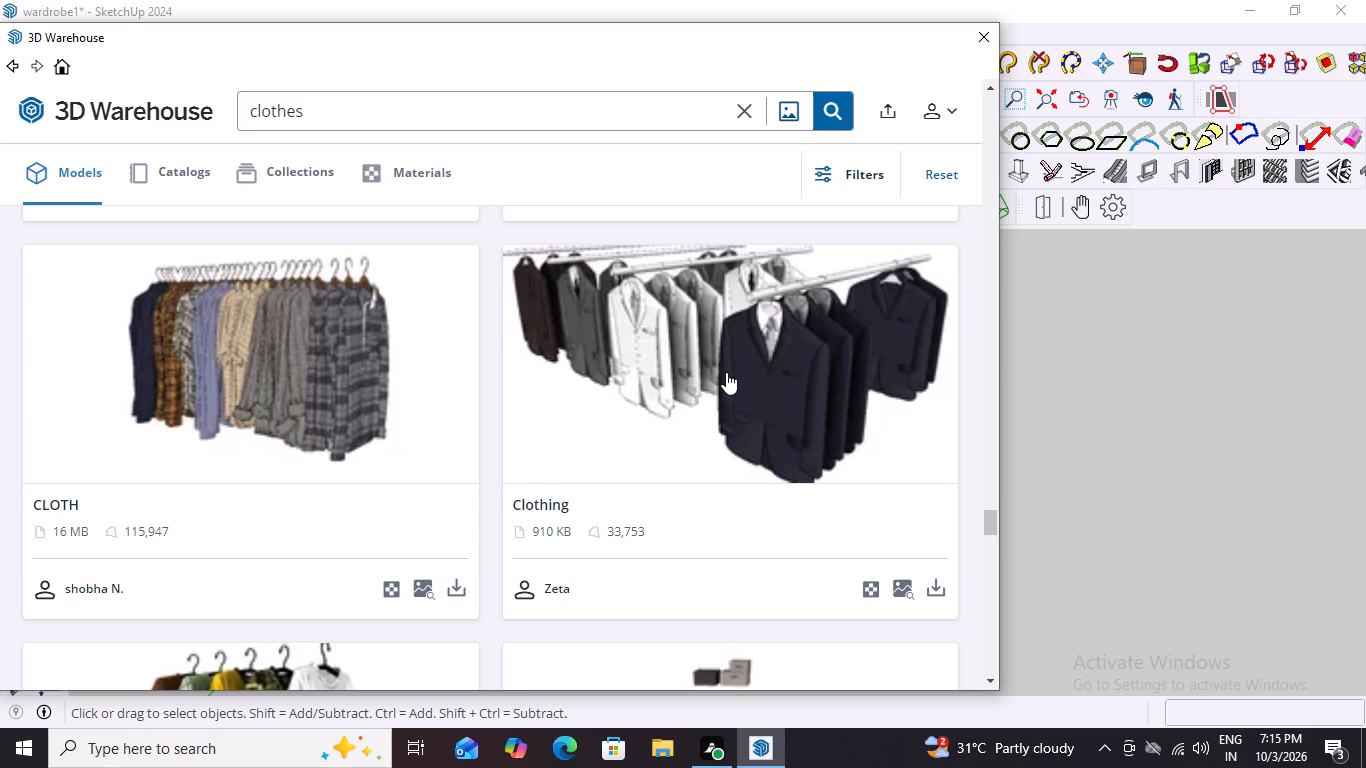
pyautogui.scroll(-2, 677, 385)
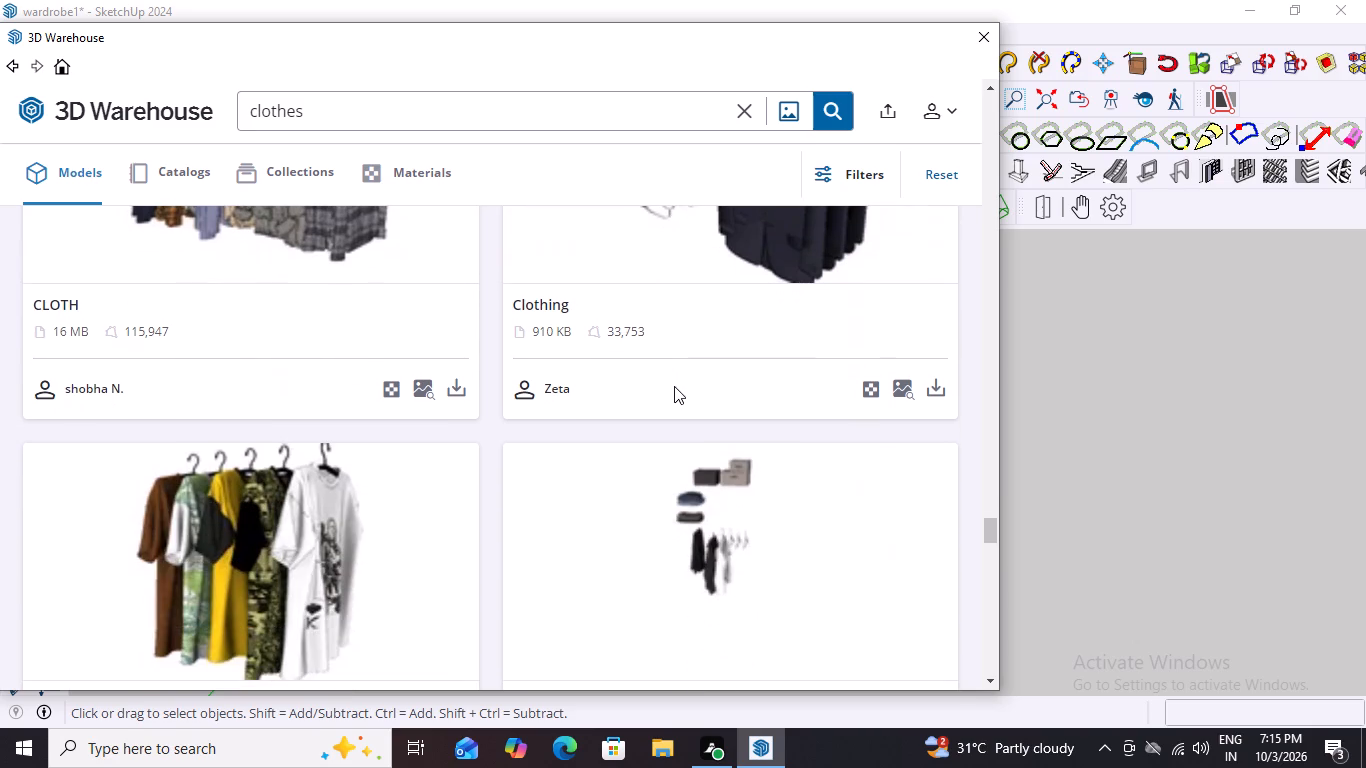
# Load the 910 KB "Clothing" model of hanging suits from 3D Warehouse and place it in the empty space beside the wardrobe.
pyautogui.scroll(3, 673, 387)
pyautogui.scroll(-2, 697, 367)
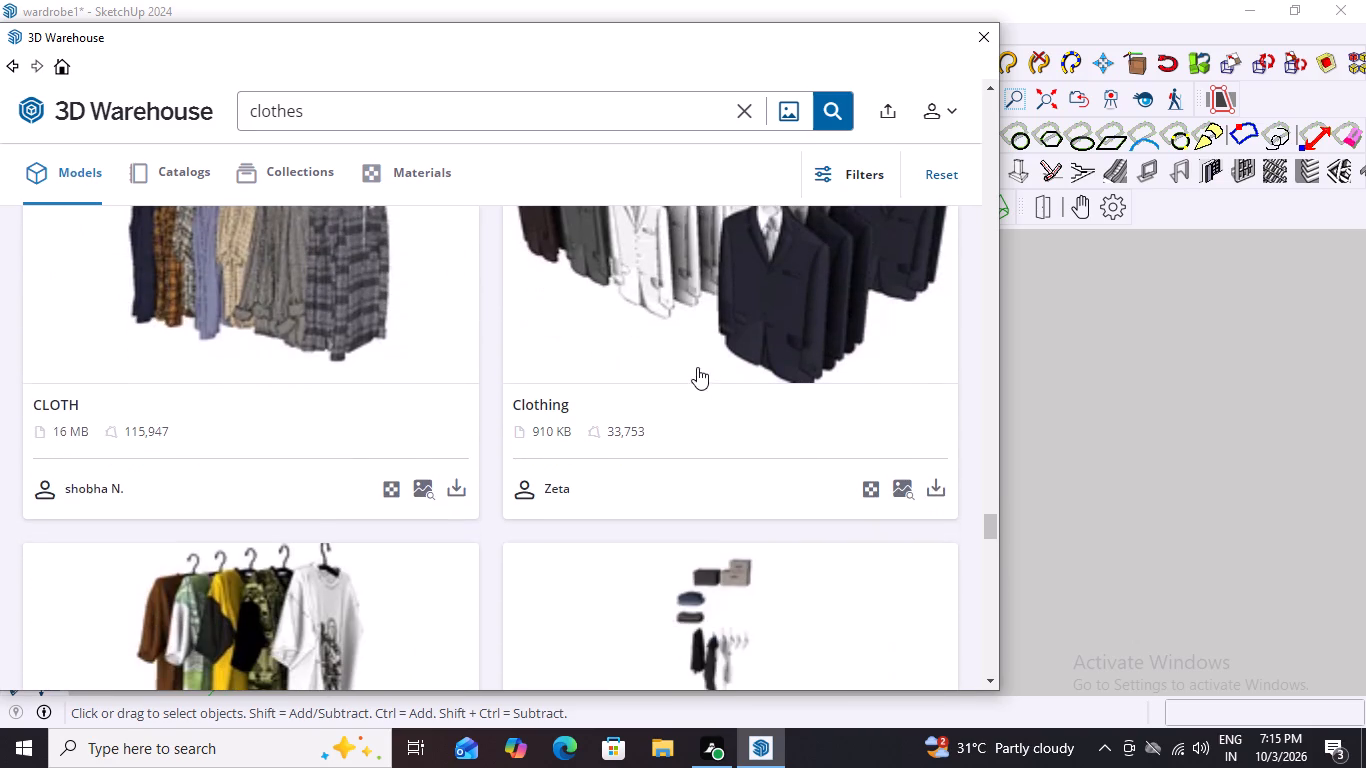
pyautogui.click(936, 491)
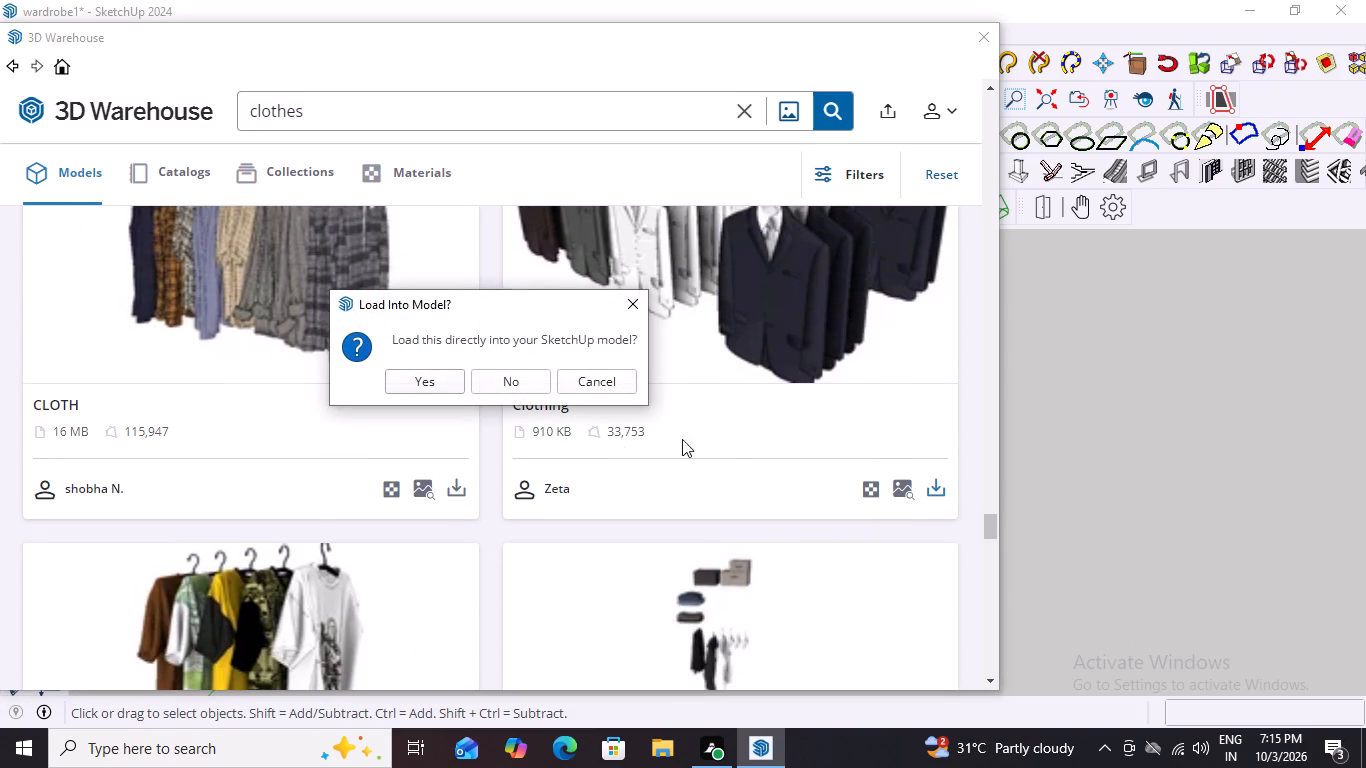
pyautogui.click(434, 376)
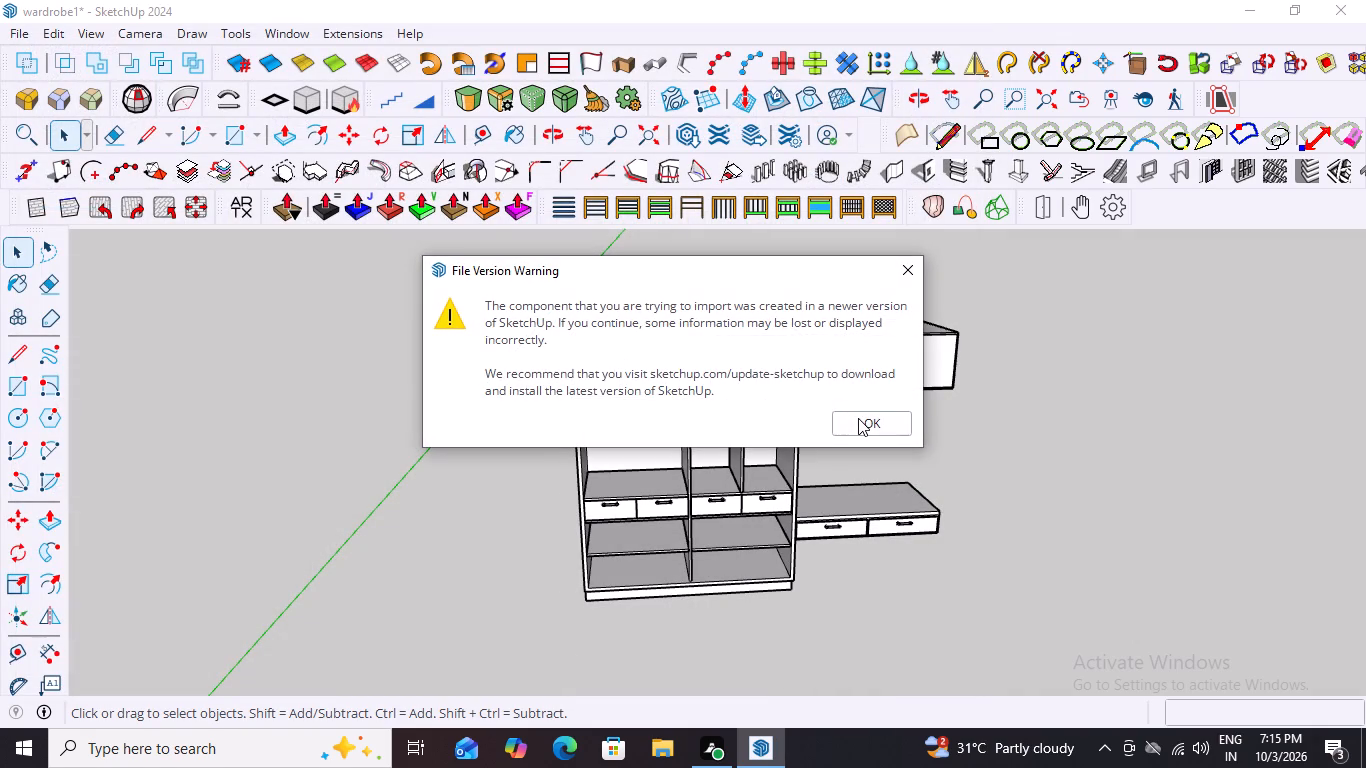
pyautogui.click(858, 418)
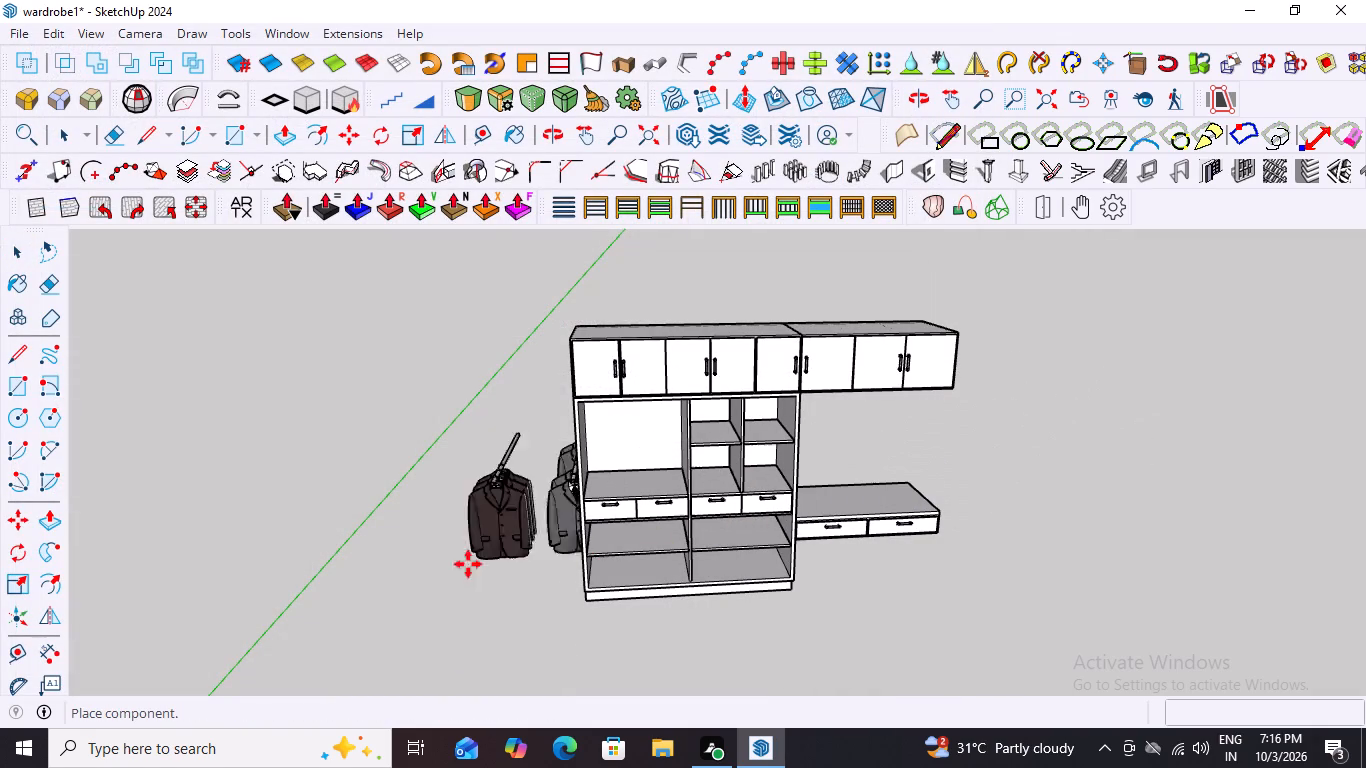
pyautogui.scroll(6, 367, 547)
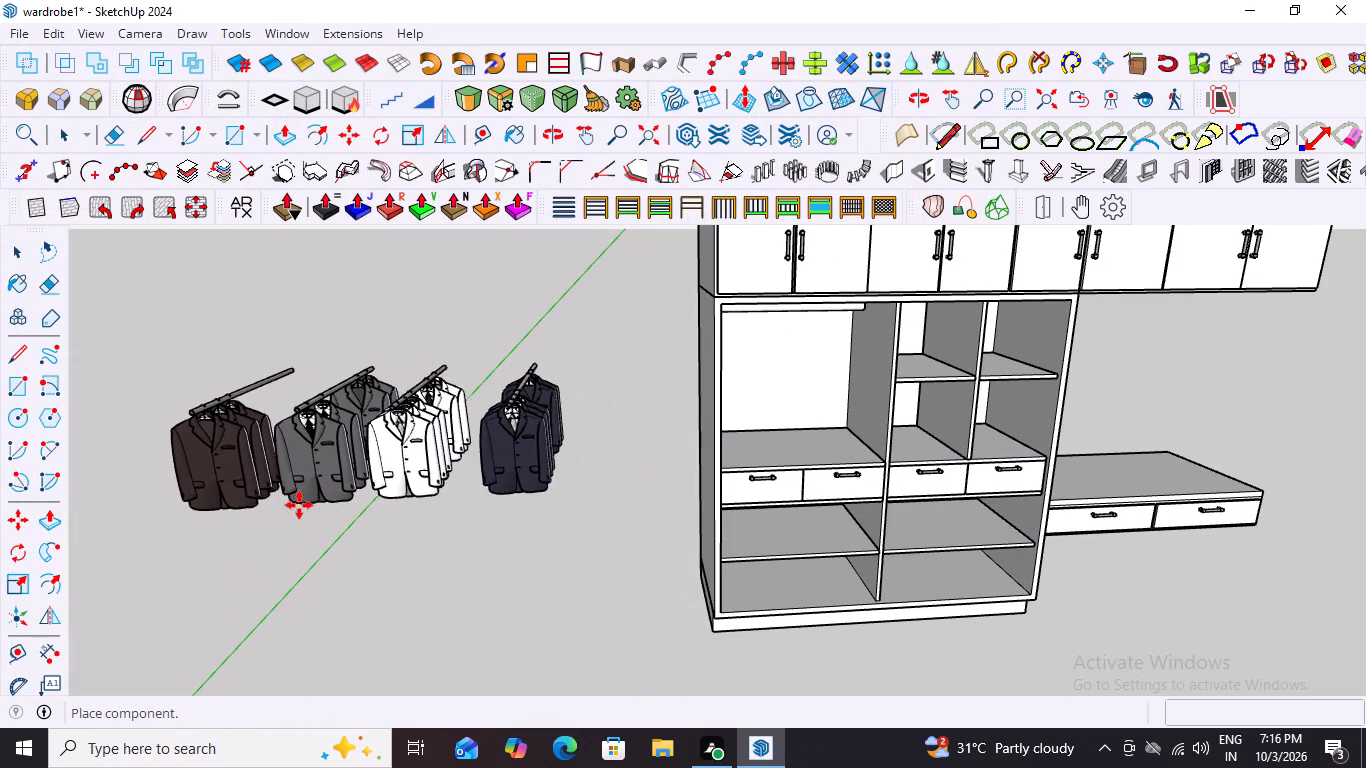
pyautogui.click(310, 485)
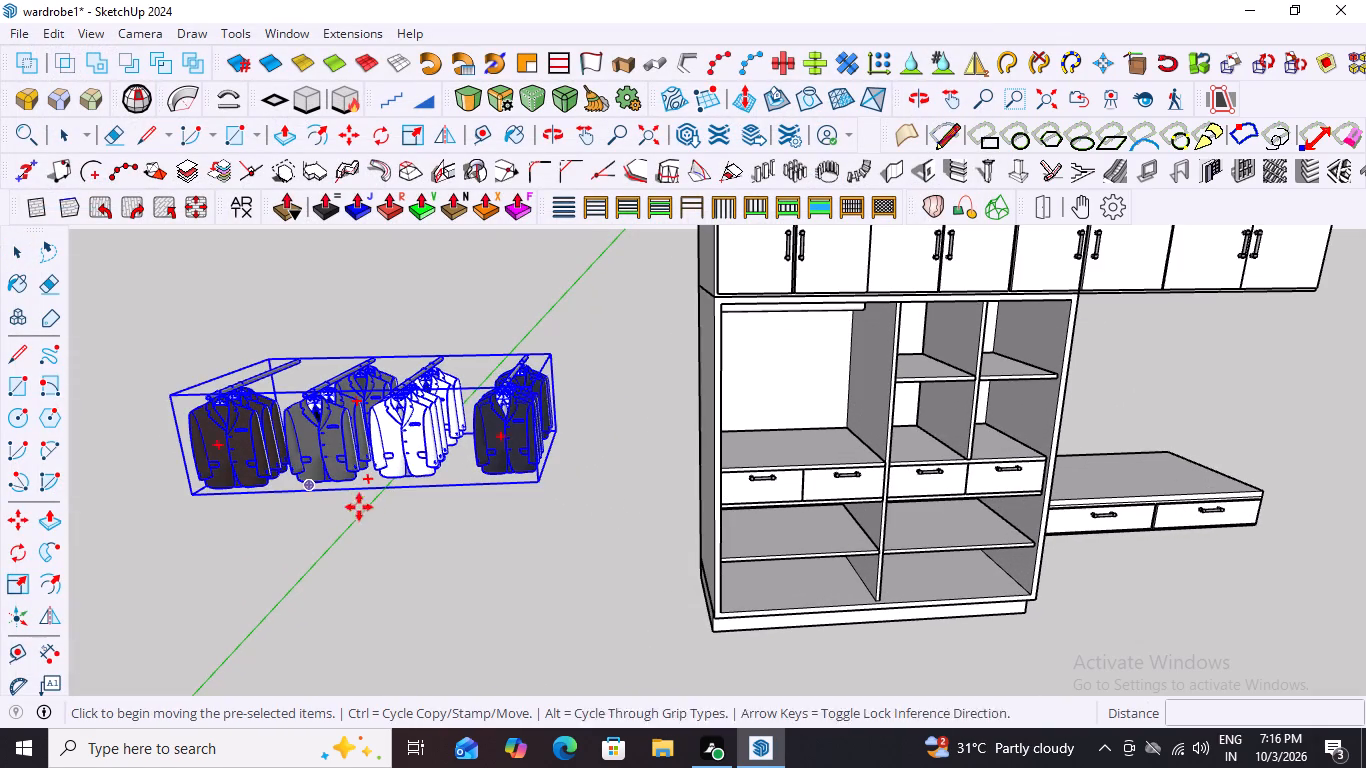
pyautogui.scroll(-4, 525, 506)
pyautogui.scroll(5, 520, 362)
pyautogui.press('space')
pyautogui.click(620, 324)
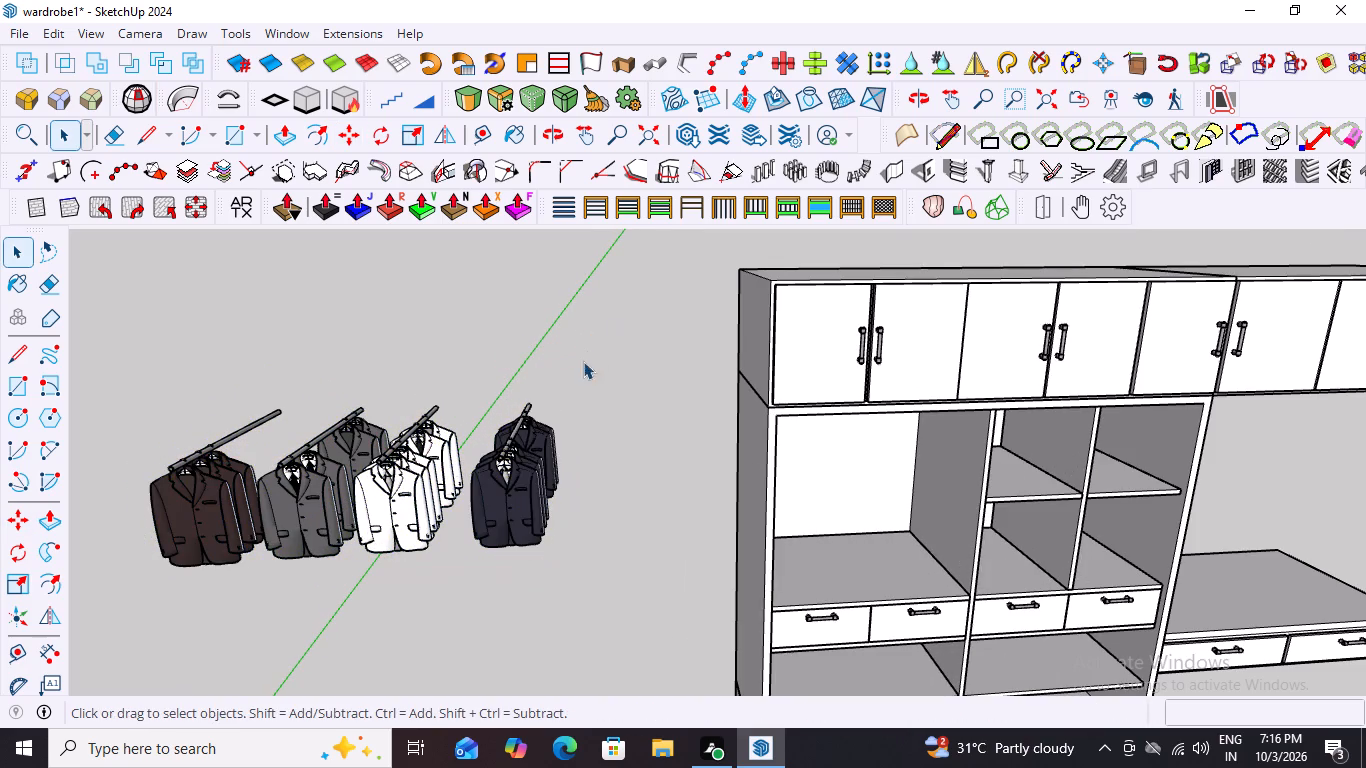
# Examine how the imported suit set is grouped, down to a single grey jacket's geometry, and view it against the wardrobe.
pyautogui.scroll(6, 346, 541)
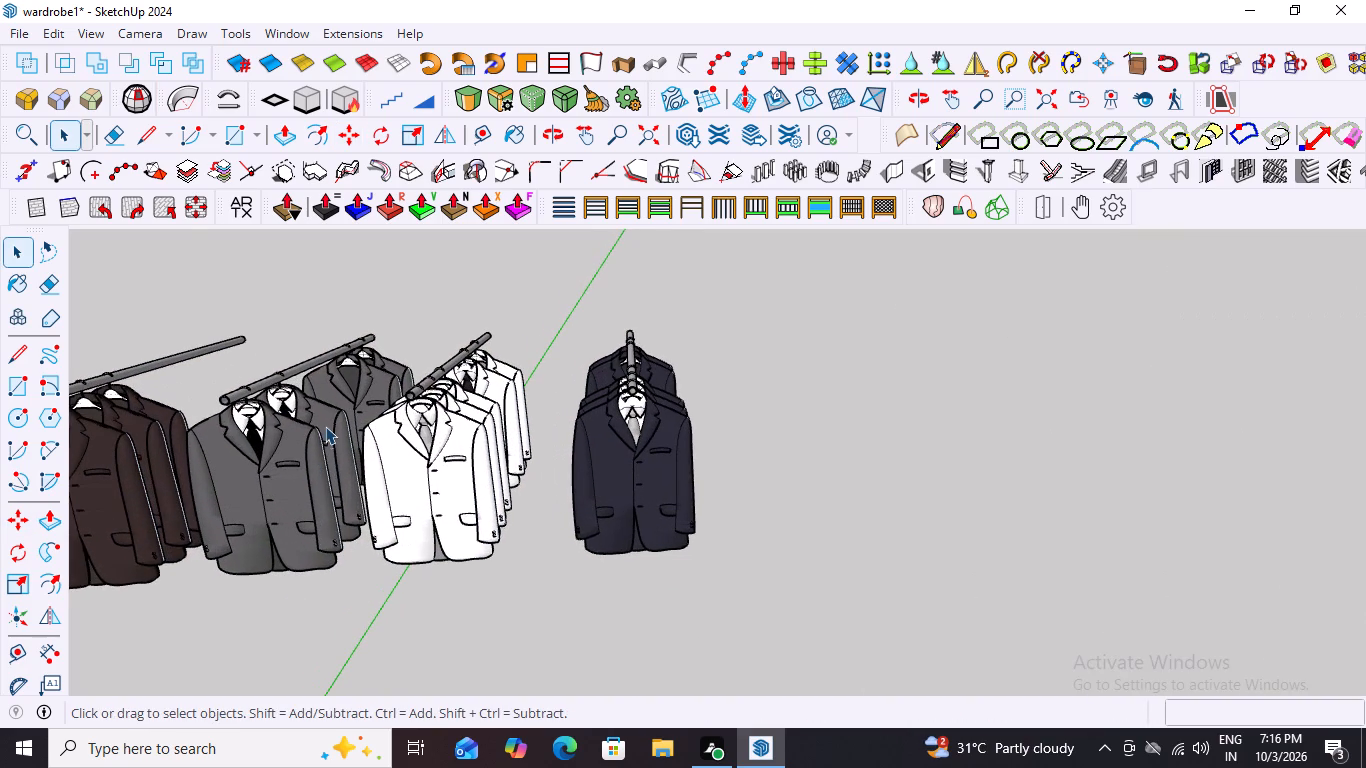
pyautogui.tripleClick(325, 420)
pyautogui.doubleClick(324, 420)
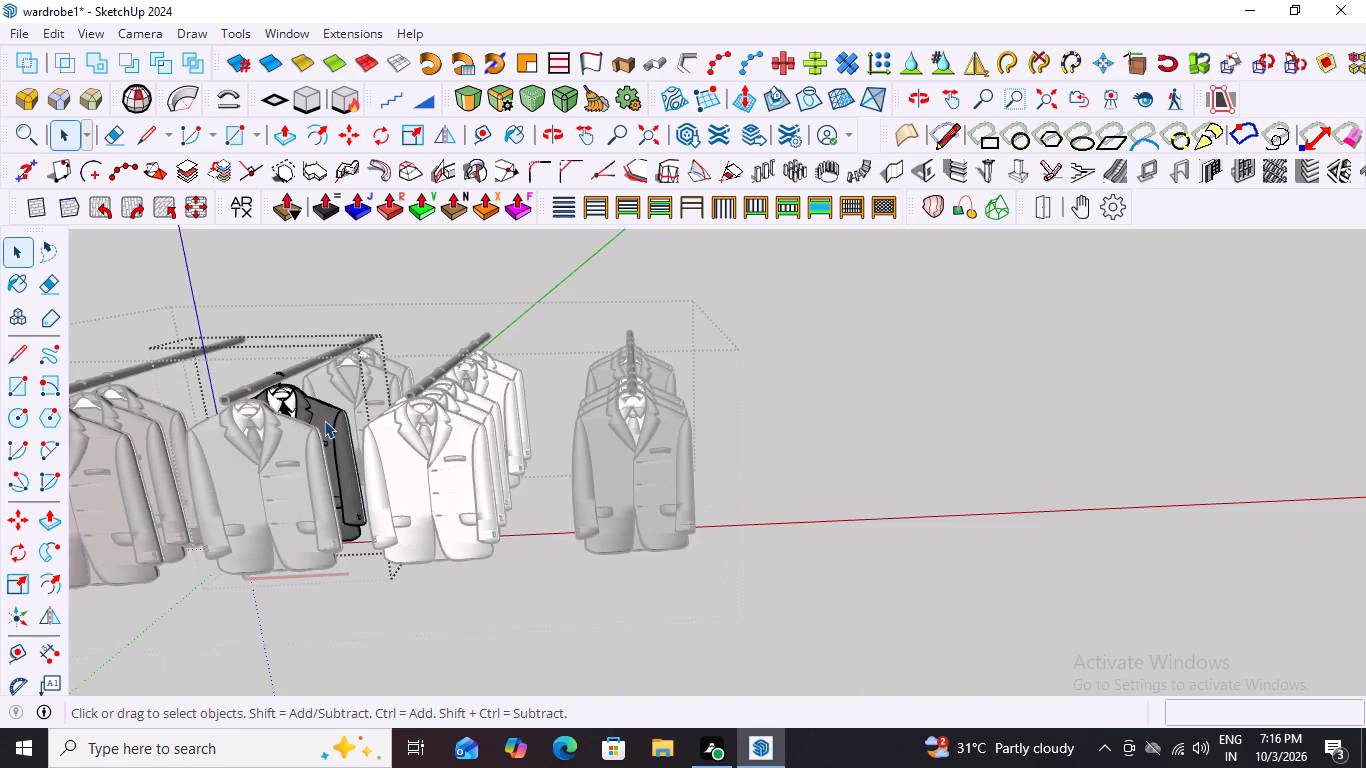
pyautogui.click(324, 420)
pyautogui.scroll(8, 324, 420)
pyautogui.tripleClick(324, 420)
pyautogui.doubleClick(324, 420)
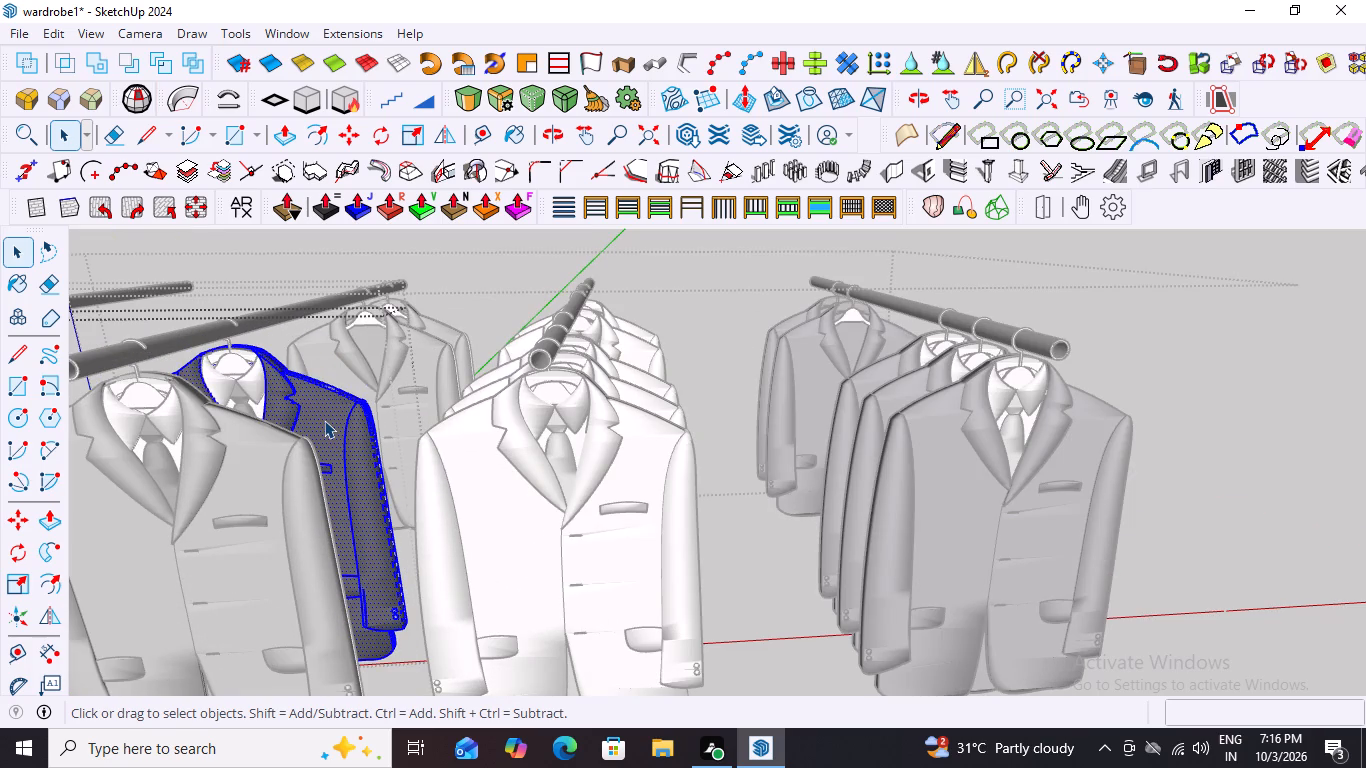
pyautogui.scroll(-11, 324, 420)
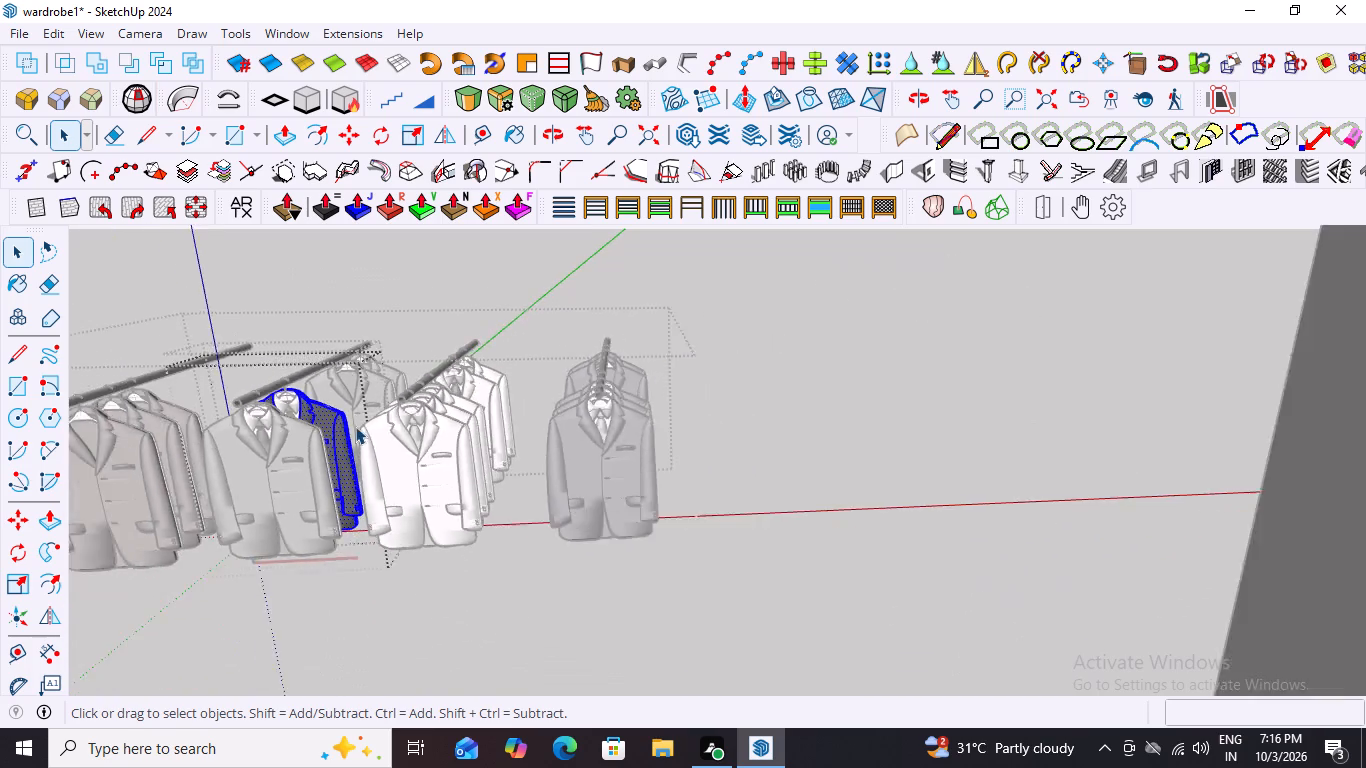
pyautogui.scroll(-6, 355, 426)
pyautogui.click(606, 357)
pyautogui.click(537, 255)
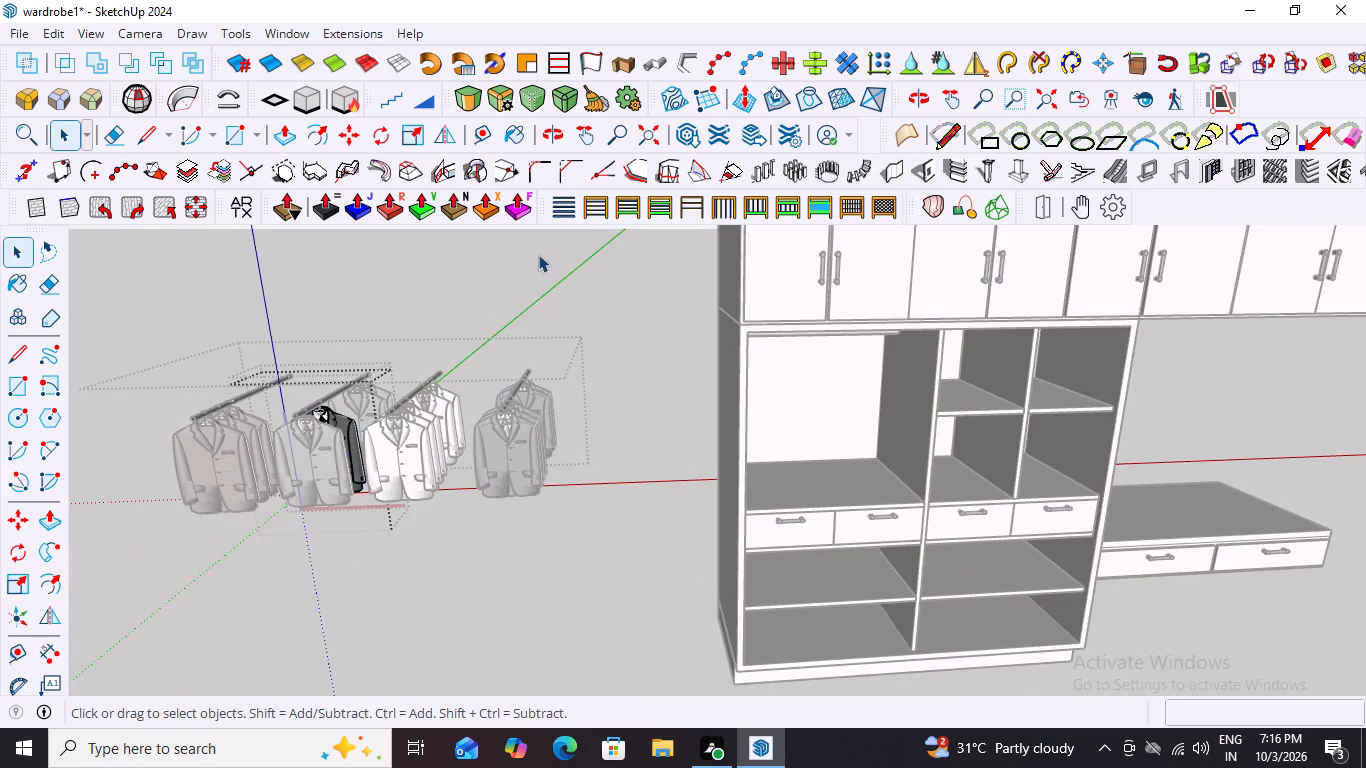
pyautogui.scroll(-2, 560, 340)
pyautogui.doubleClick(565, 270)
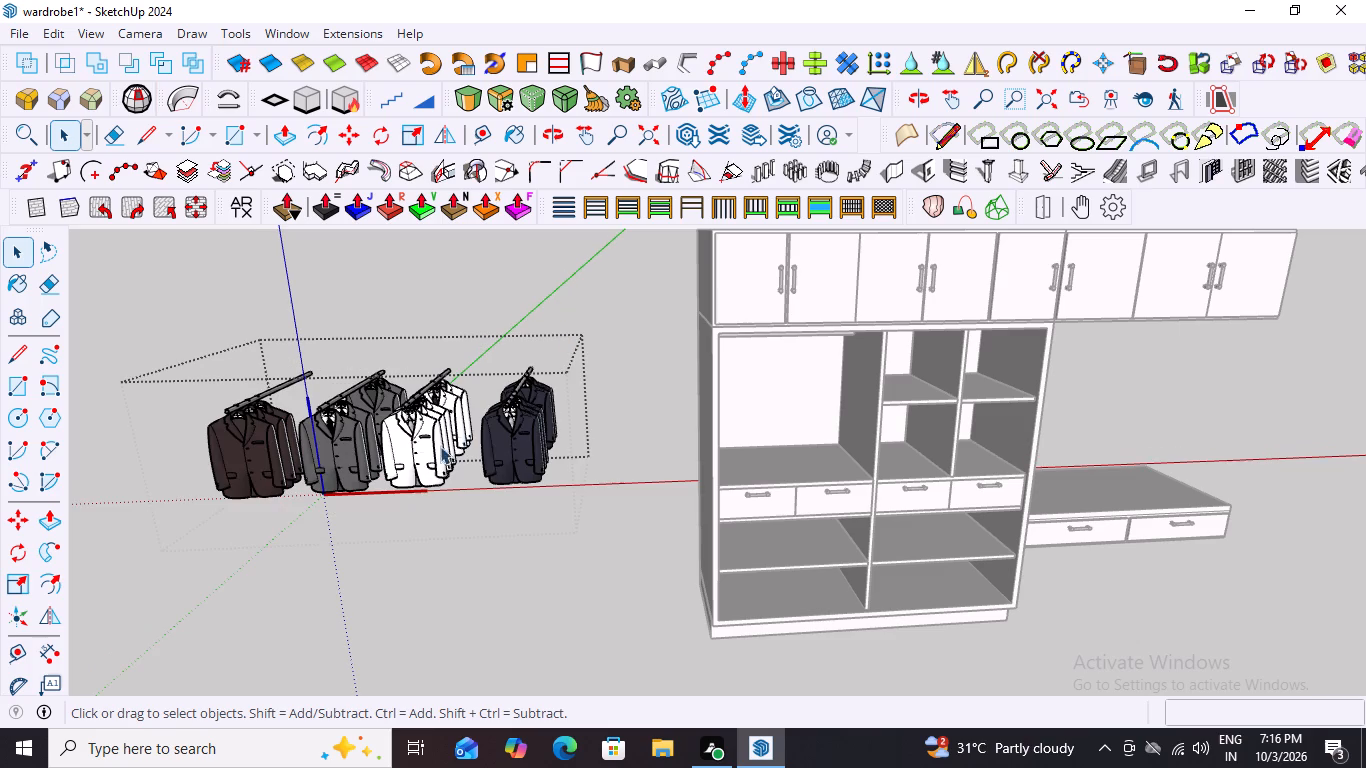
pyautogui.scroll(-6, 451, 410)
pyautogui.click(879, 316)
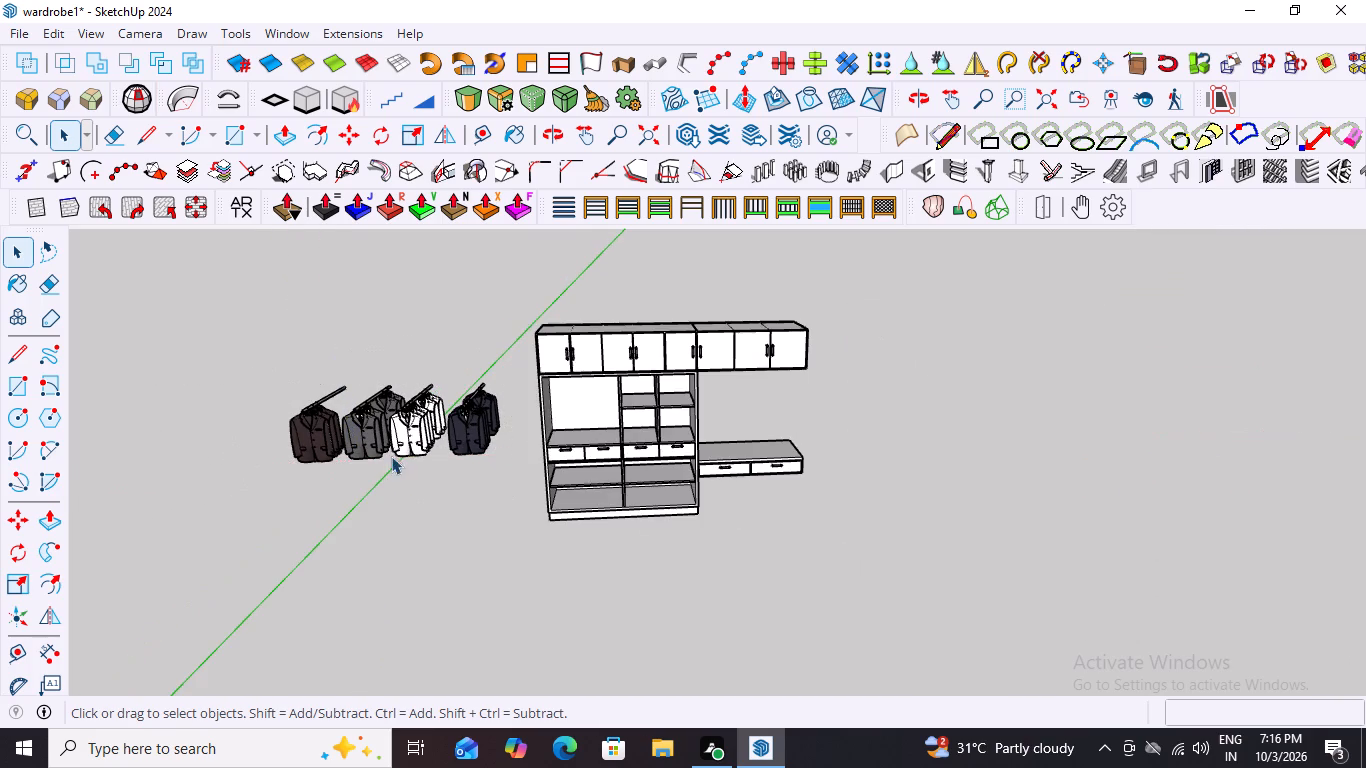
pyautogui.scroll(10, 391, 456)
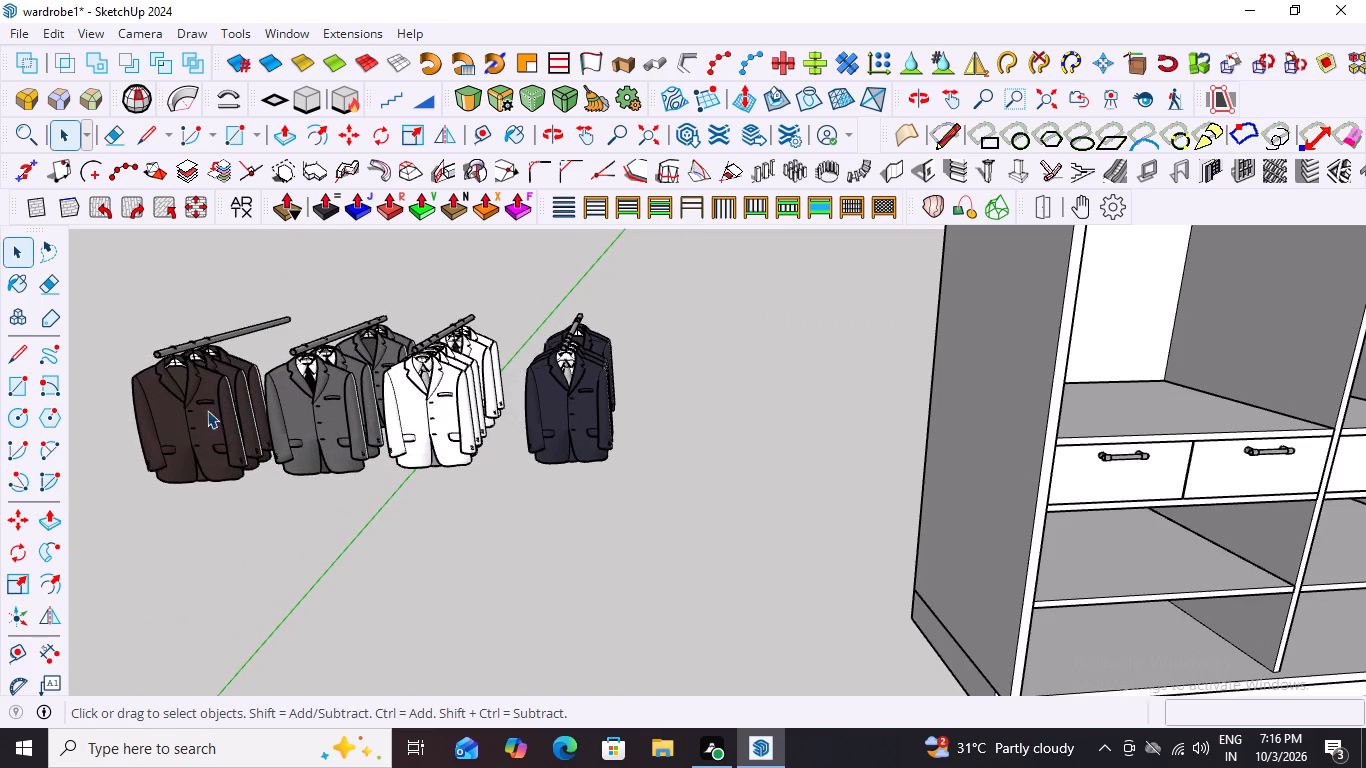
pyautogui.moveTo(162, 450); pyautogui.dragTo(108, 461, button='middle')
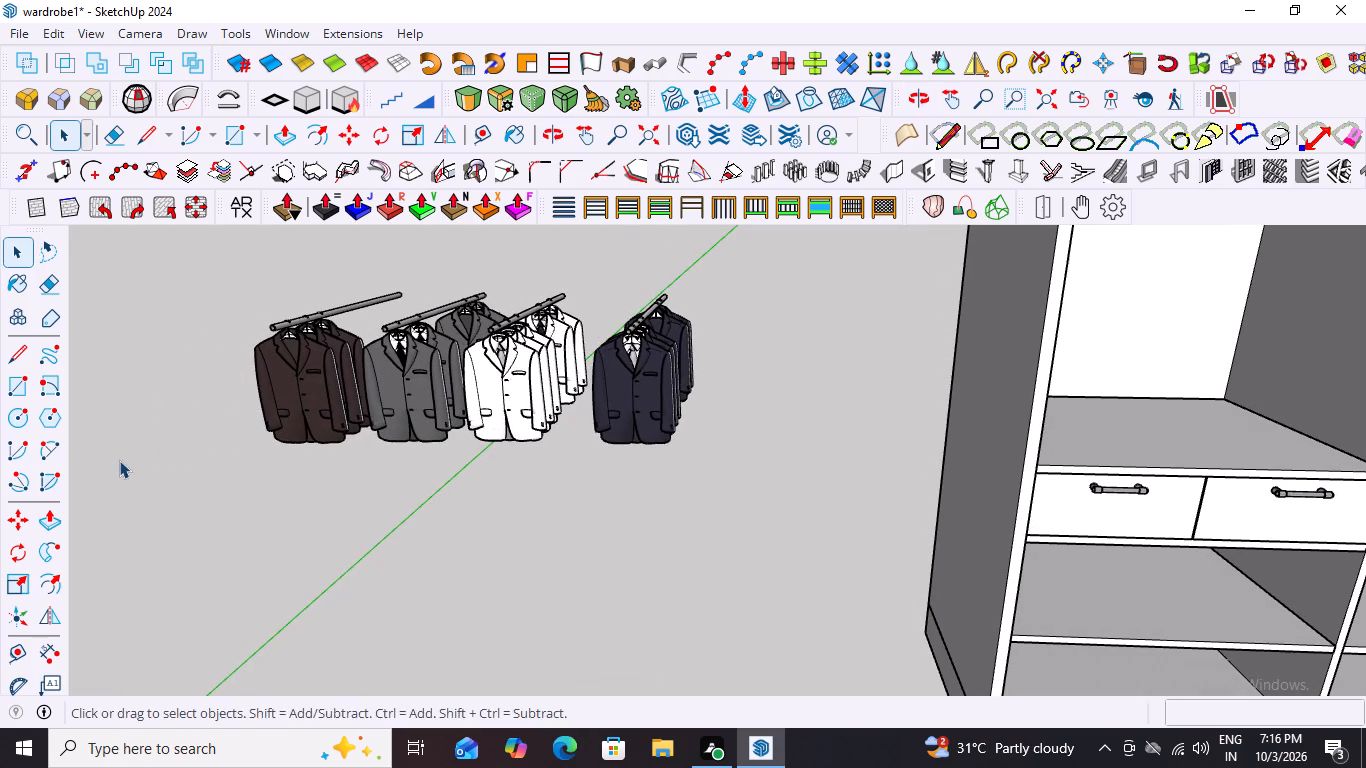
pyautogui.moveTo(234, 461); pyautogui.dragTo(372, 459, button='middle')
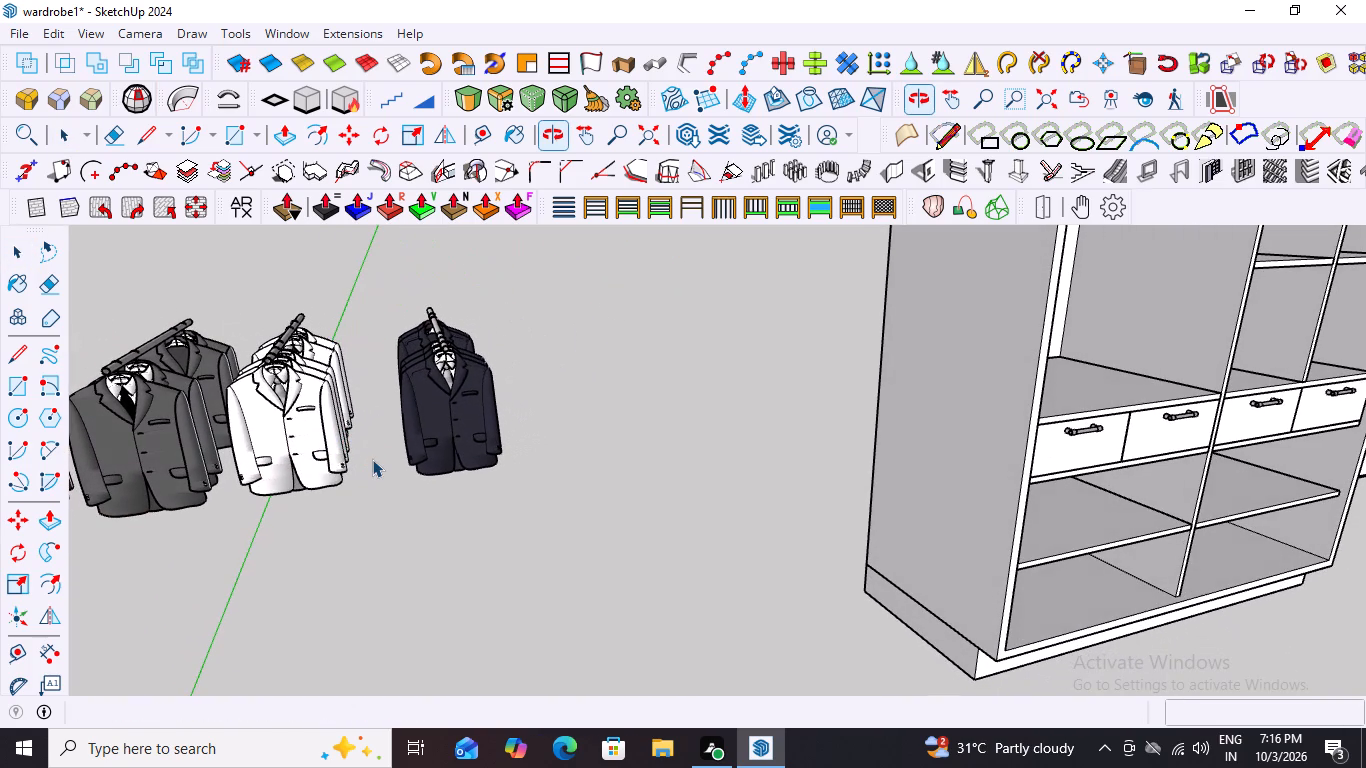
pyautogui.scroll(-4, 458, 411)
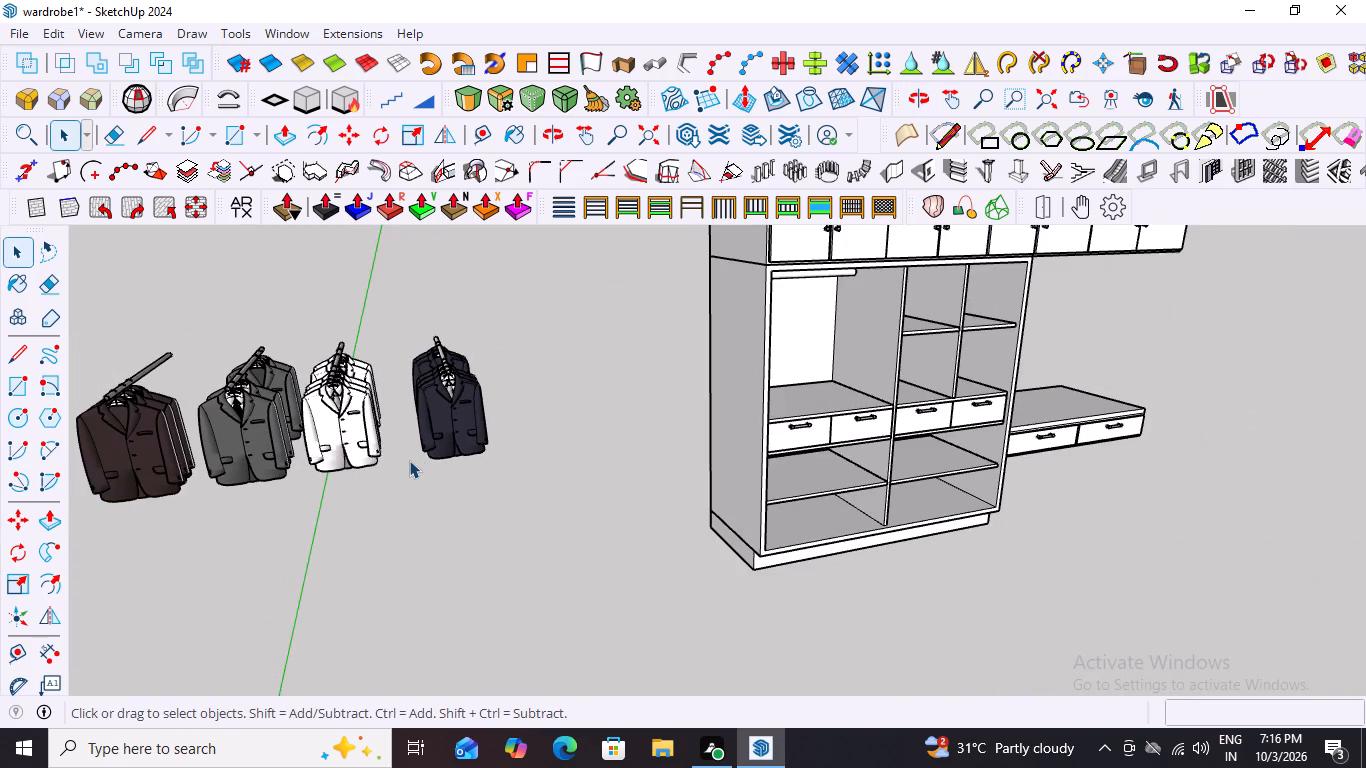
pyautogui.moveTo(359, 454); pyautogui.dragTo(342, 444, button='middle')
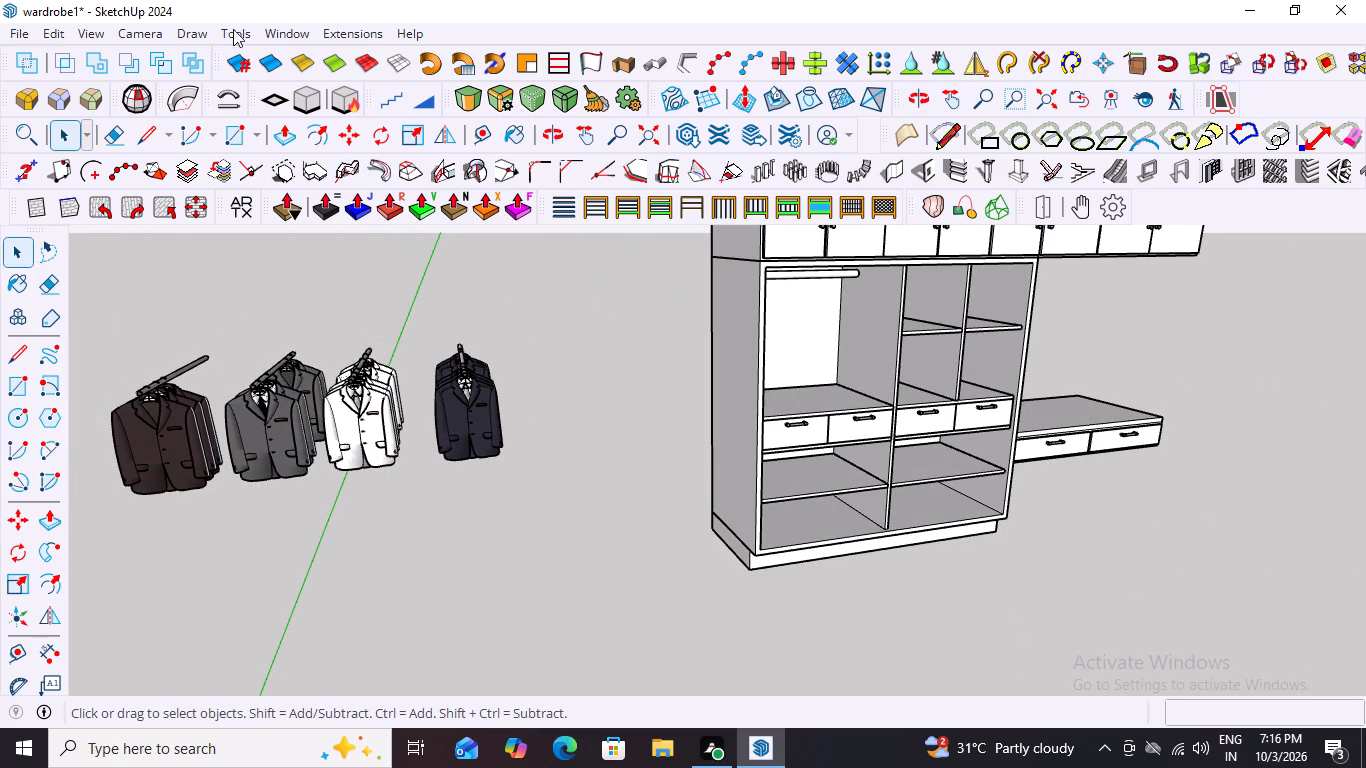
# Reopen 3D Warehouse, rerun the "clothes" model search, and browse the results for more garments to import.
pyautogui.click(281, 38)
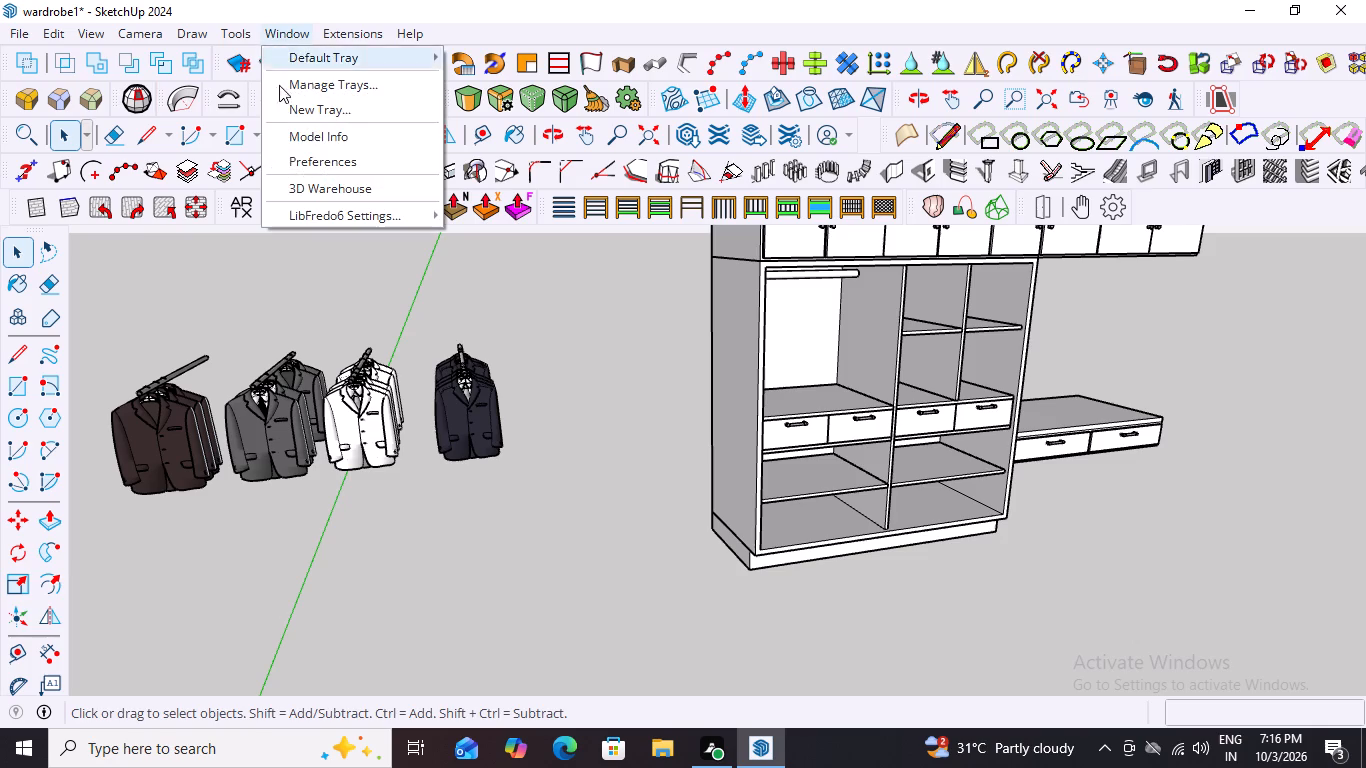
pyautogui.click(337, 188)
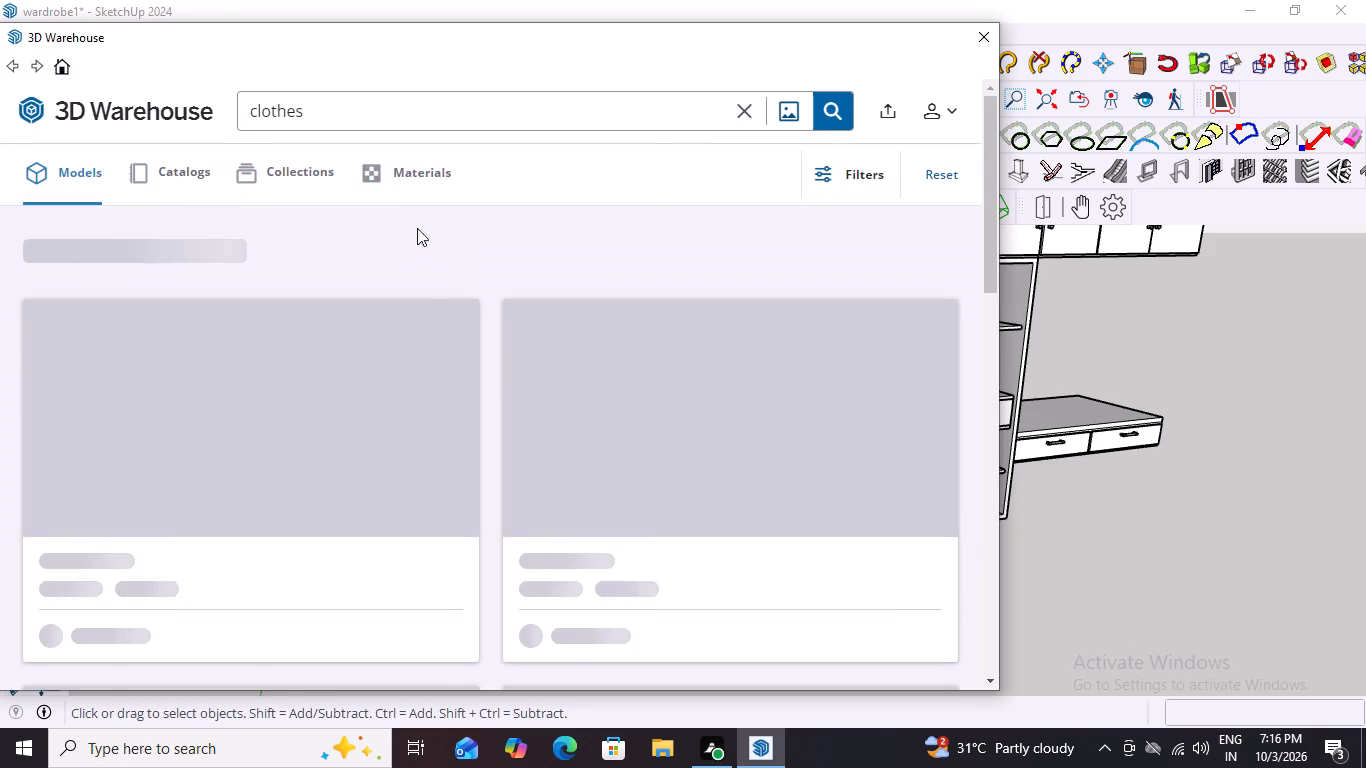
pyautogui.click(826, 102)
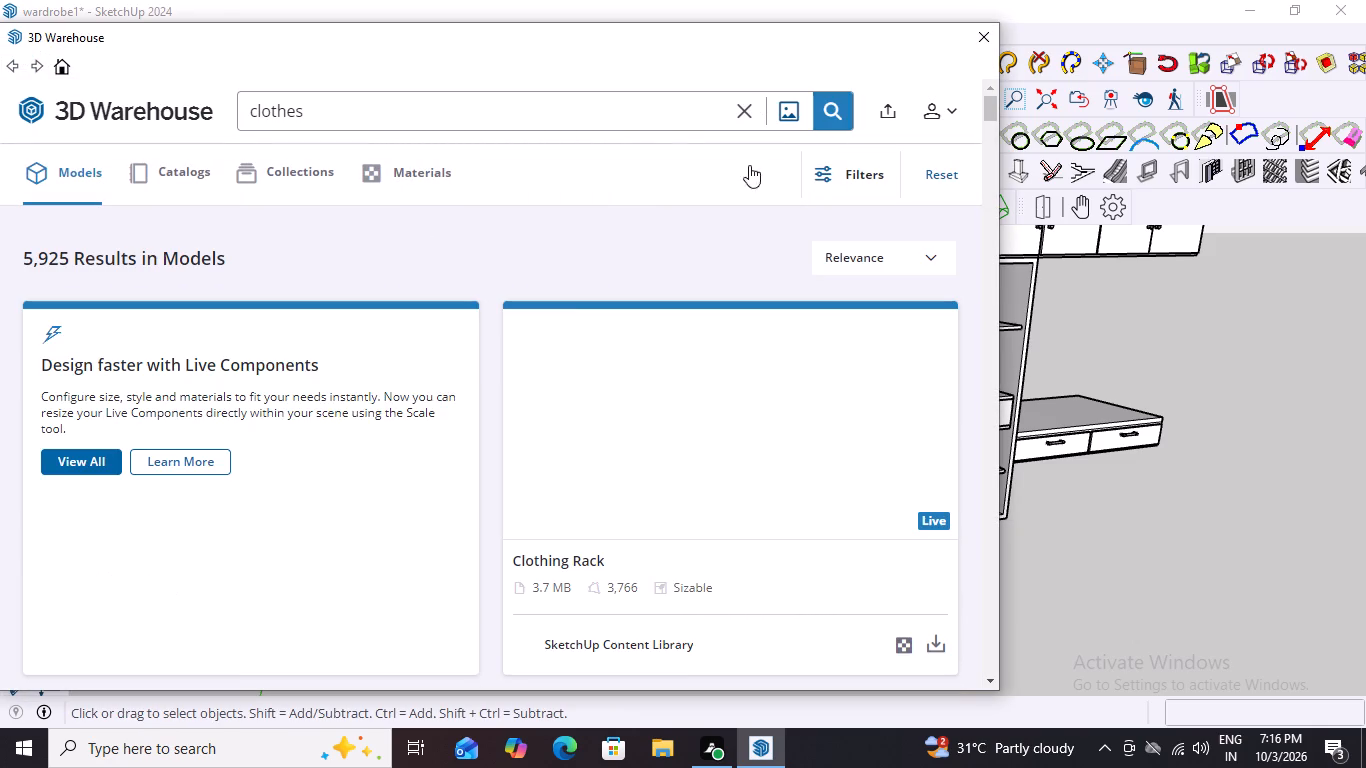
pyautogui.scroll(-3, 578, 346)
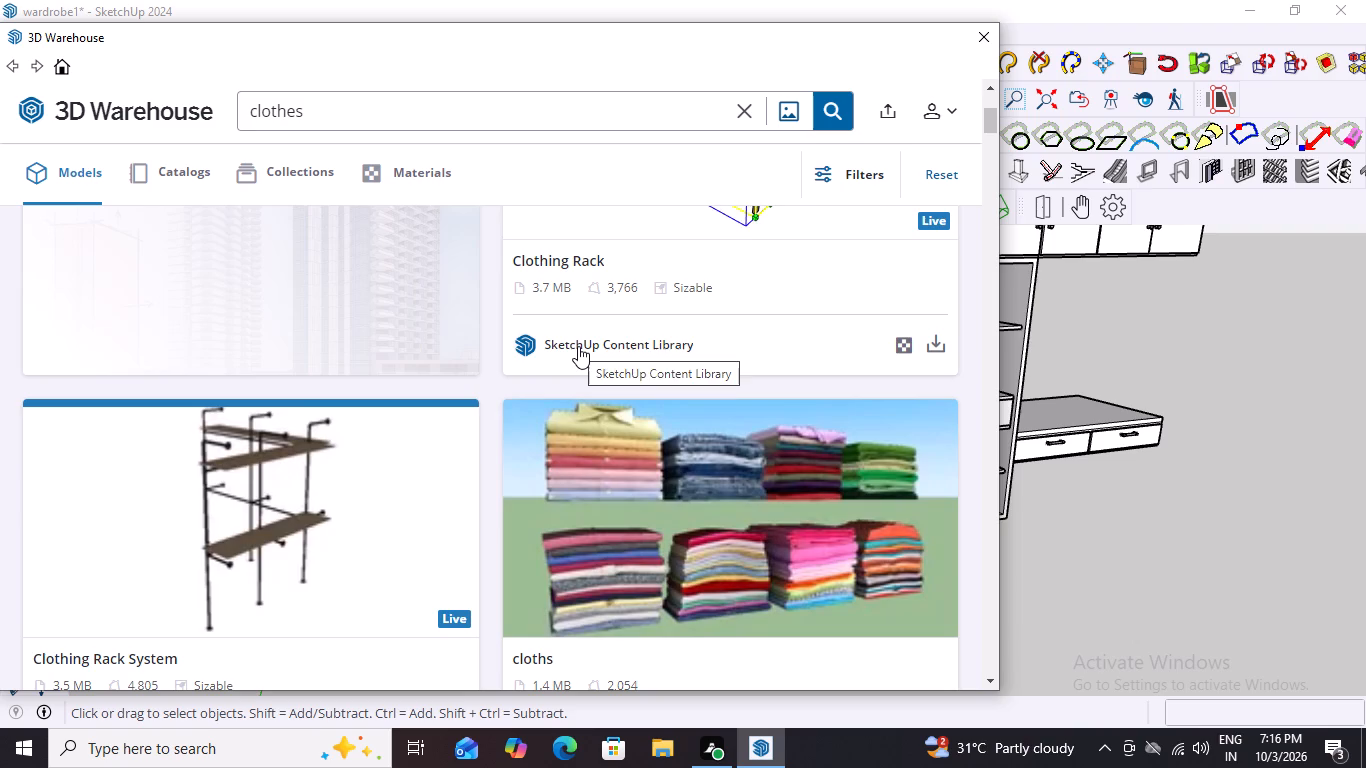
pyautogui.scroll(-6, 578, 346)
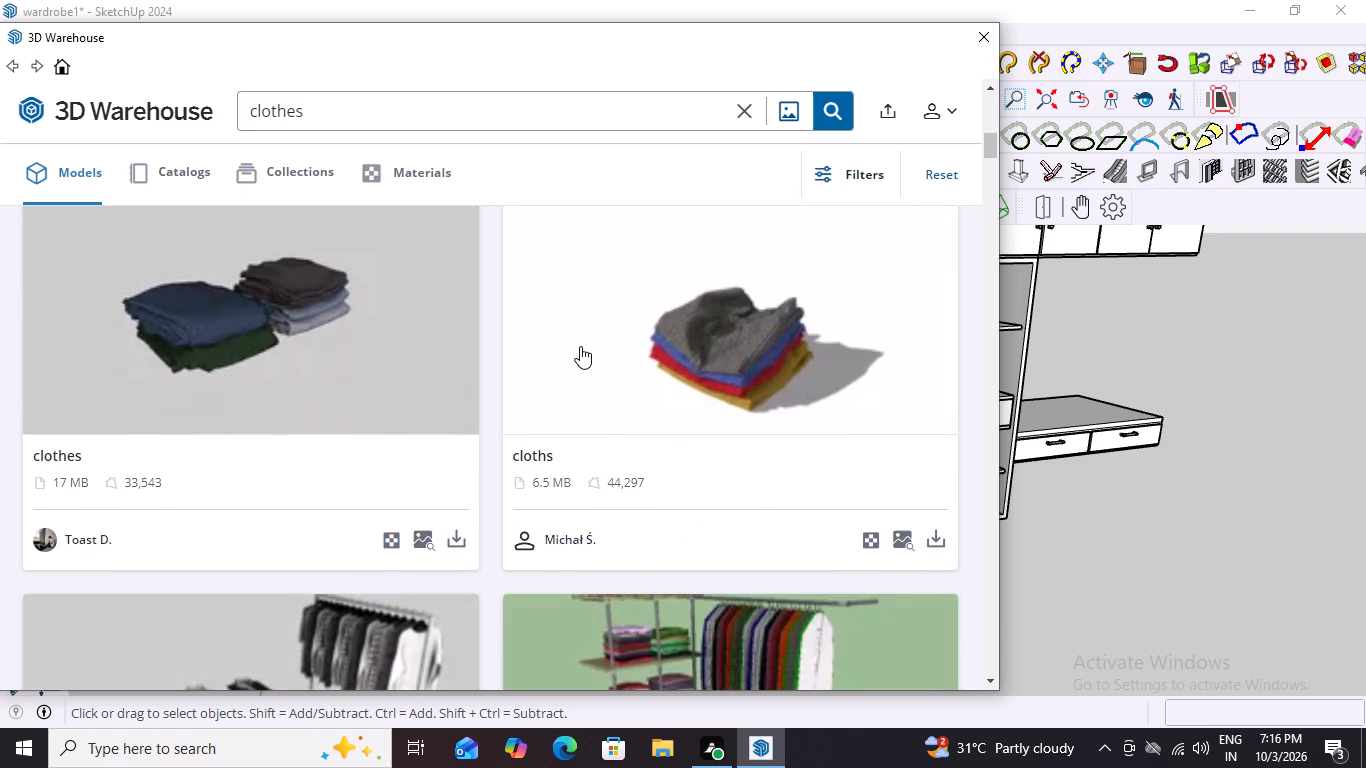
pyautogui.scroll(-6, 580, 346)
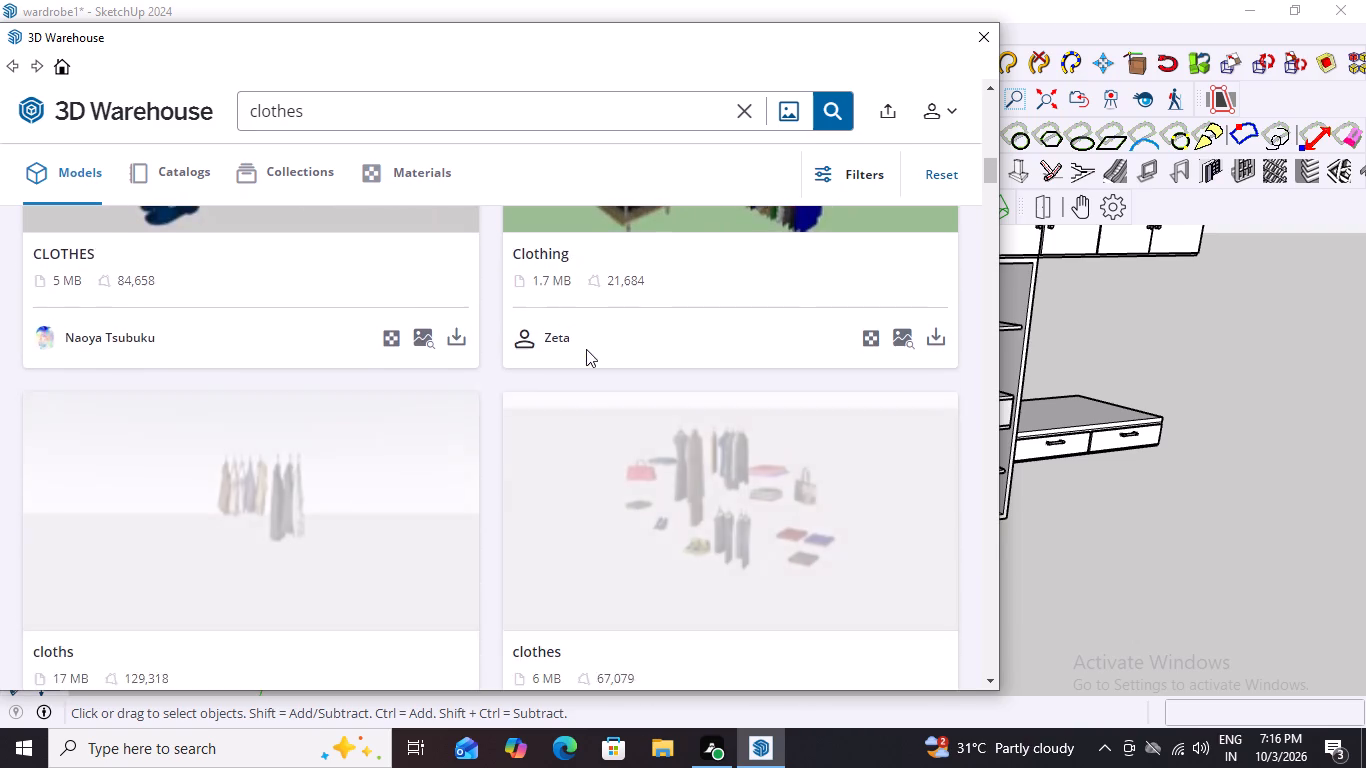
pyautogui.scroll(-3, 586, 349)
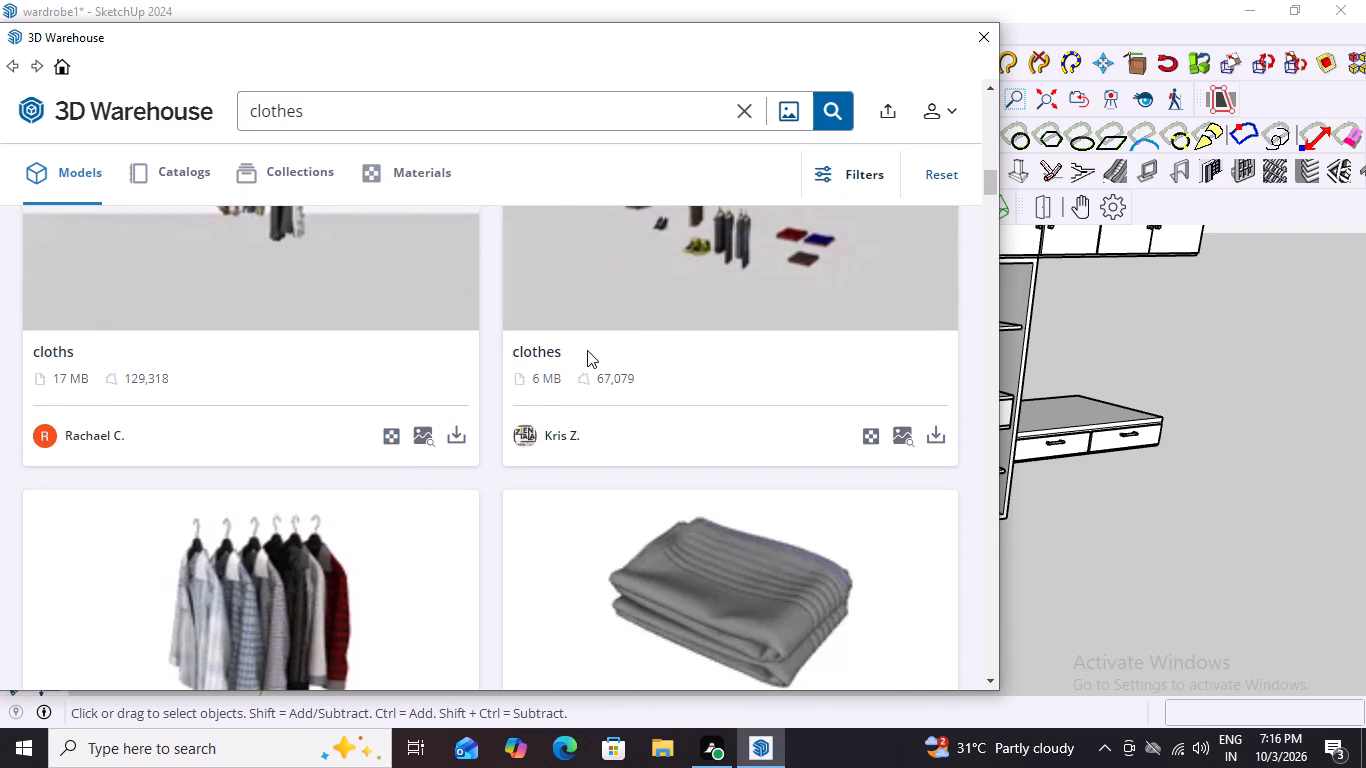
pyautogui.scroll(-4, 458, 446)
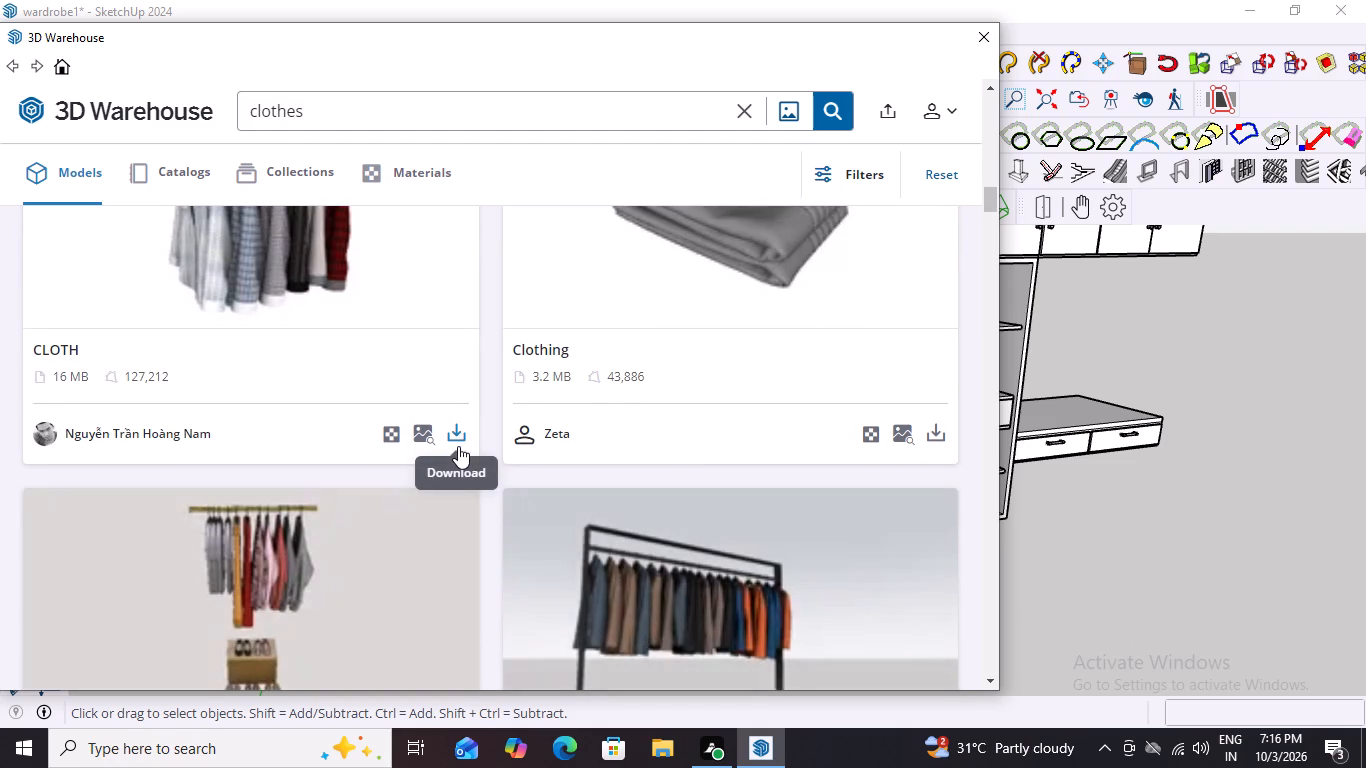
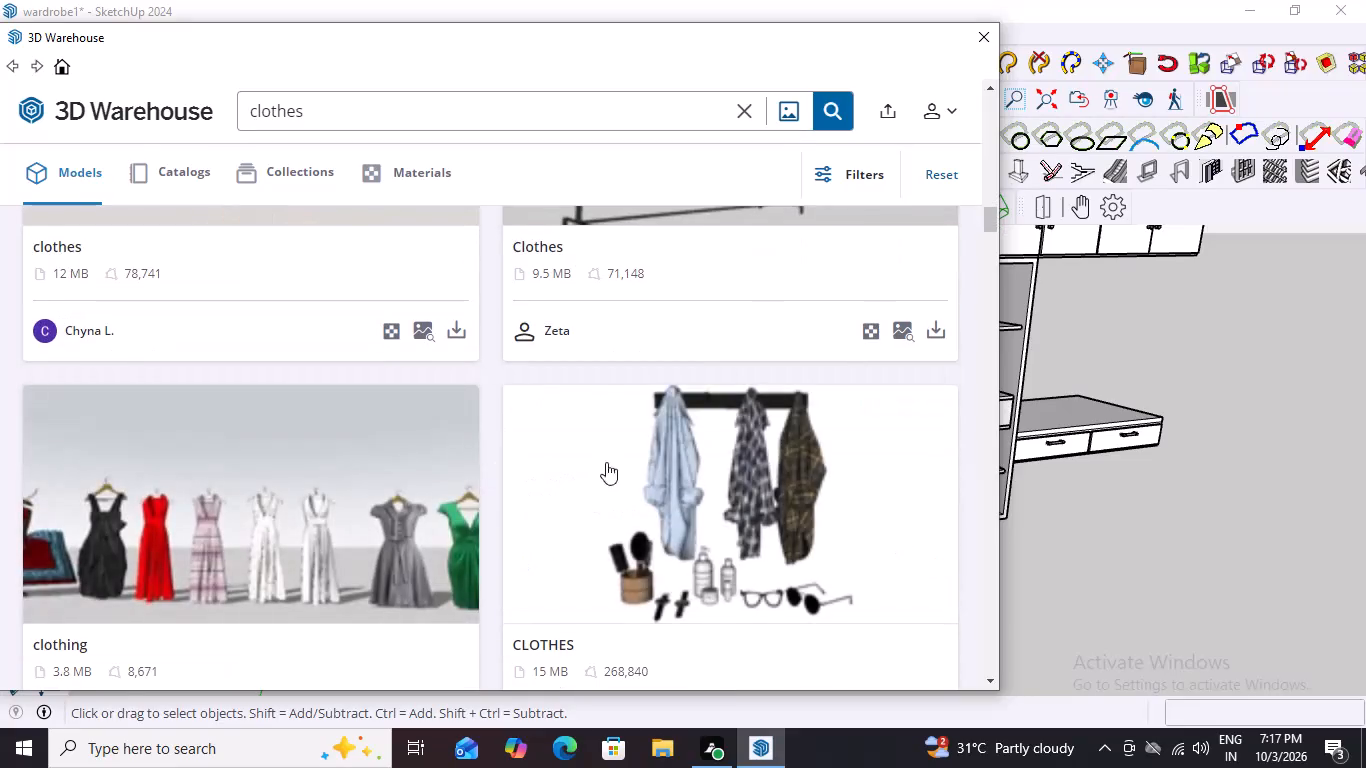
# Browse the "clothes" results in 3D Warehouse, comparing hanging shirts, dresses and folded stacks for another garment set.
pyautogui.scroll(-7, 733, 440)
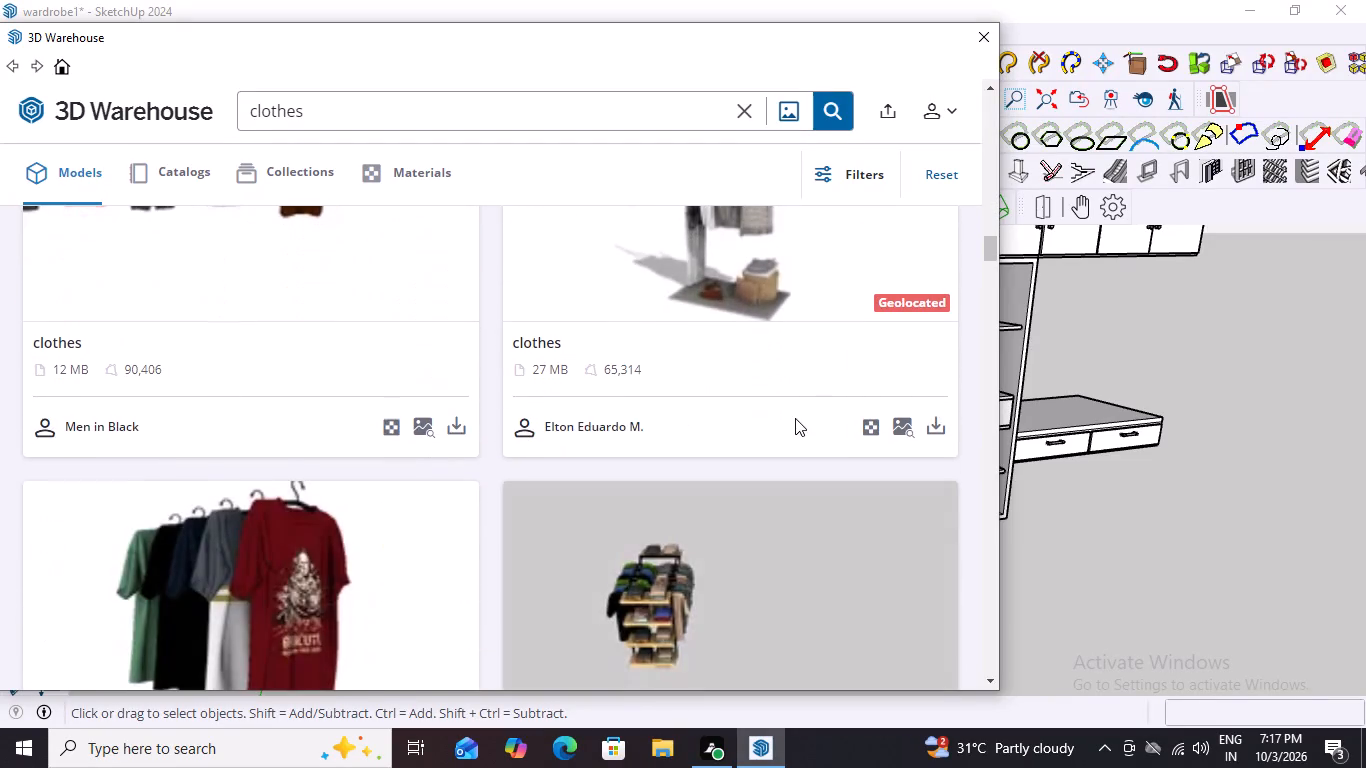
pyautogui.scroll(-3, 797, 416)
pyautogui.scroll(-4, 605, 455)
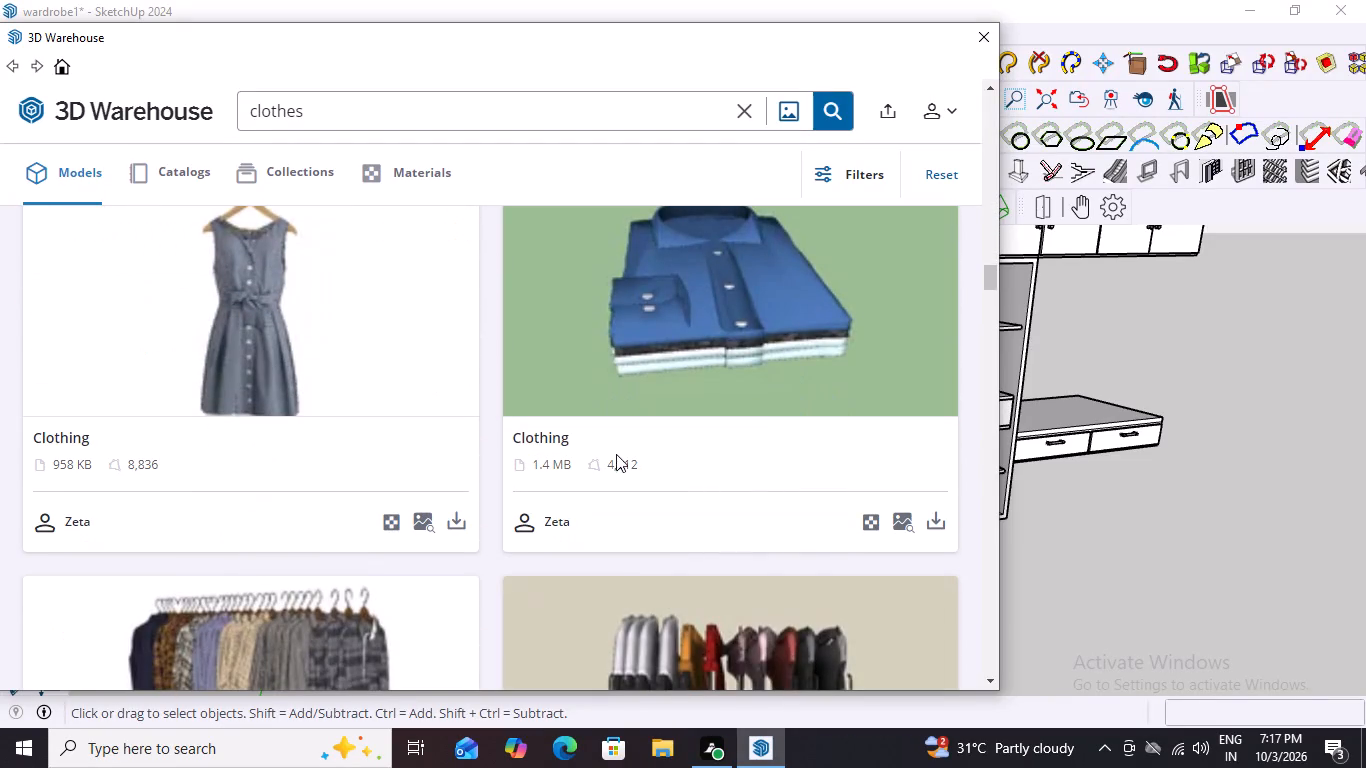
pyautogui.scroll(-3, 638, 457)
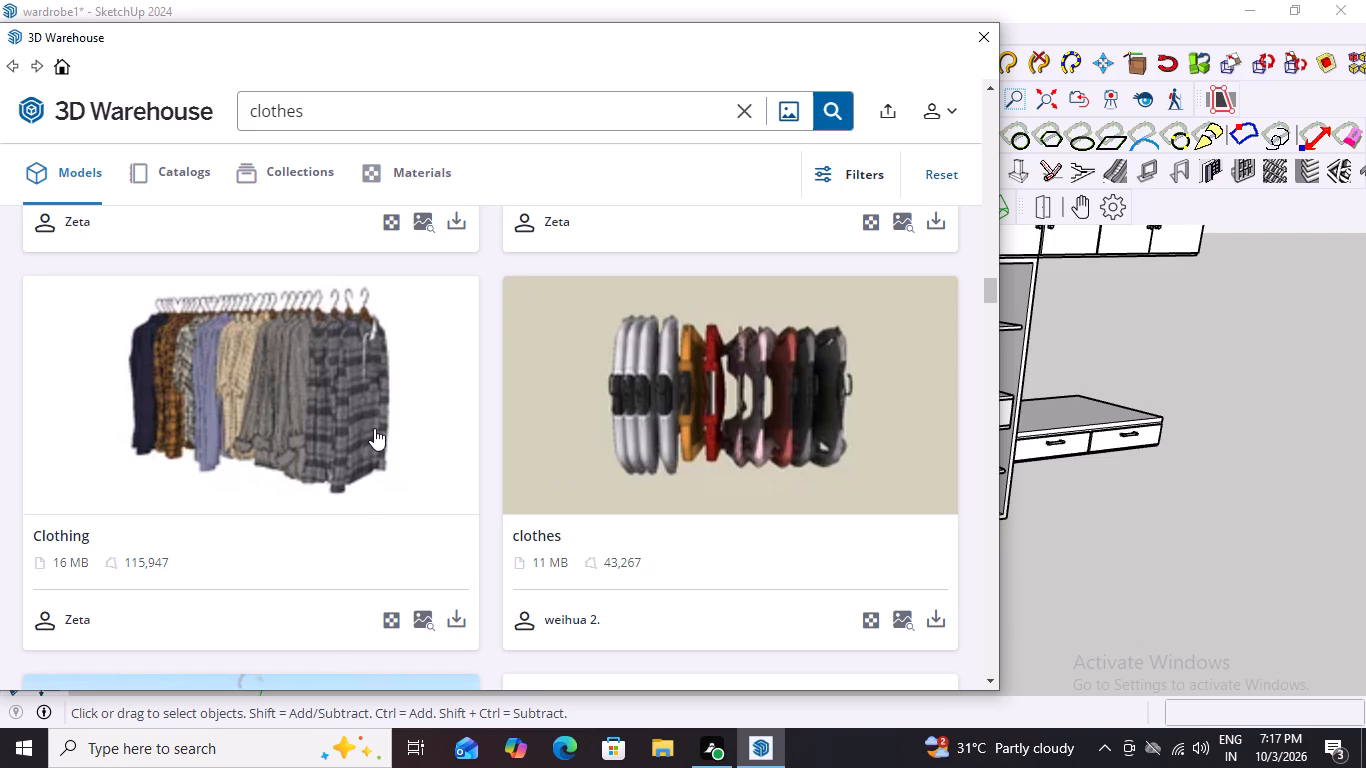
pyautogui.scroll(-6, 332, 414)
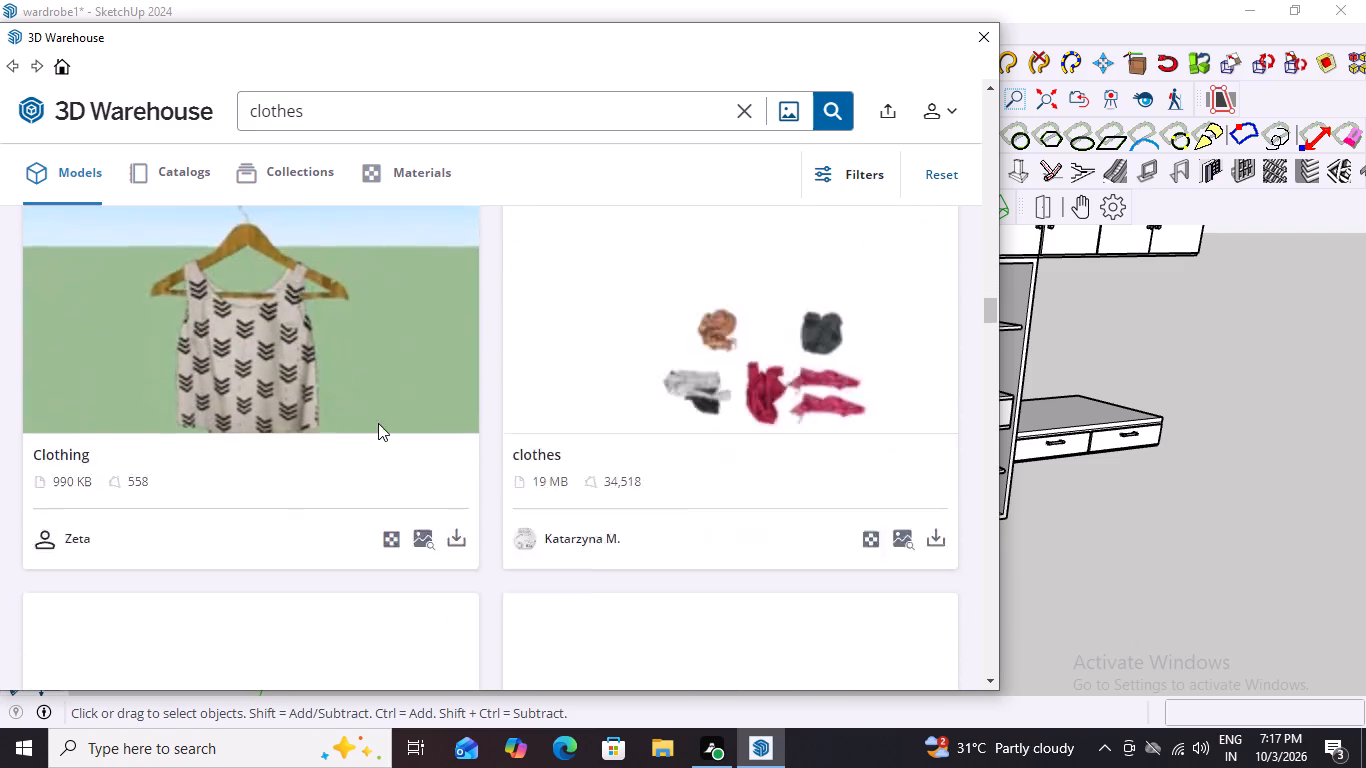
pyautogui.scroll(16, 378, 423)
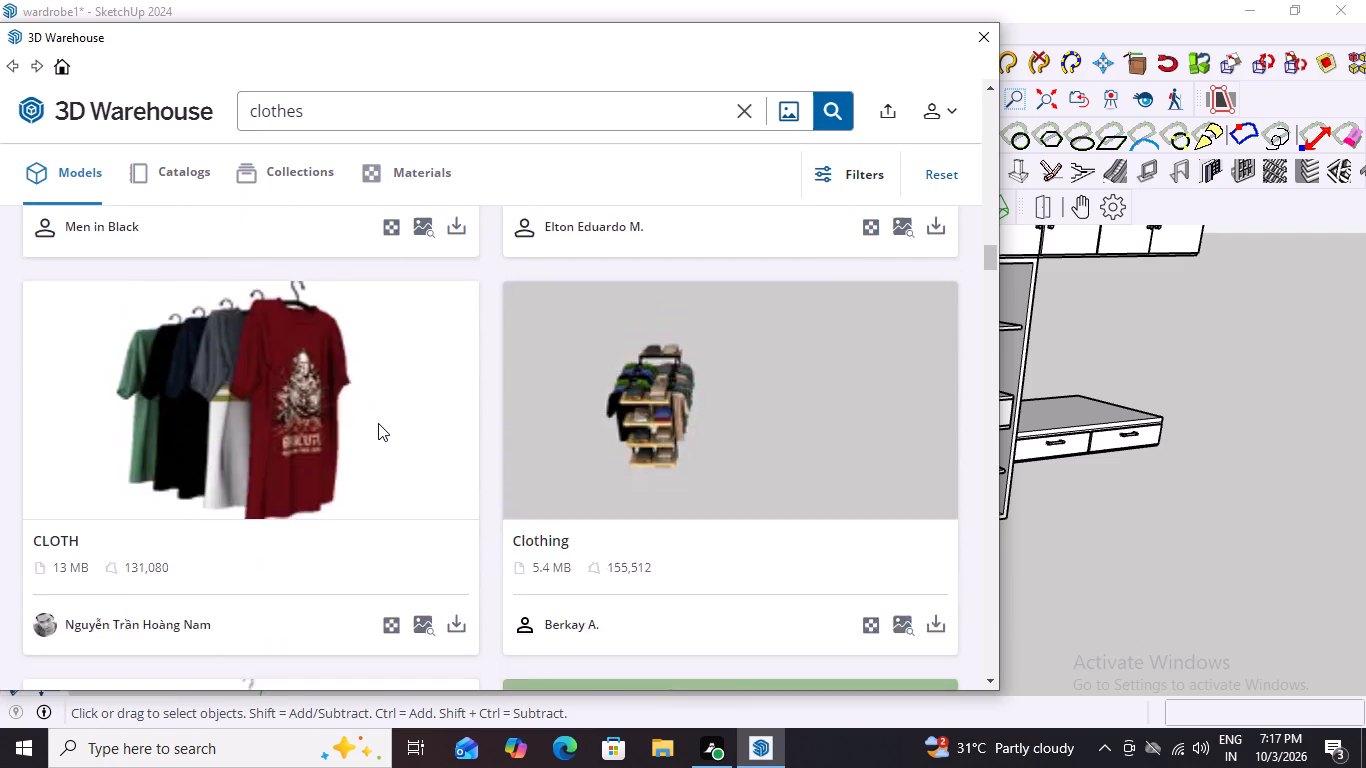
pyautogui.scroll(17, 378, 423)
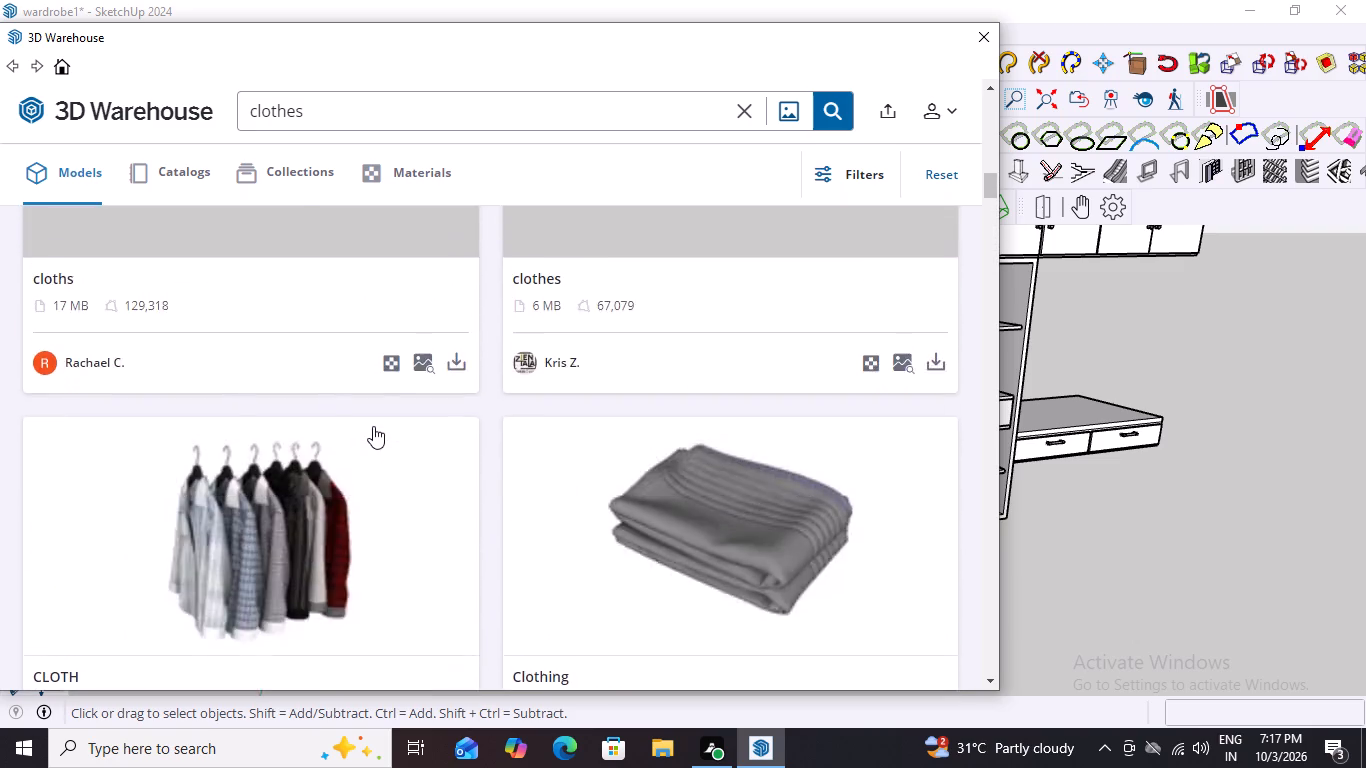
pyautogui.scroll(2, 373, 426)
pyautogui.scroll(-5, 373, 426)
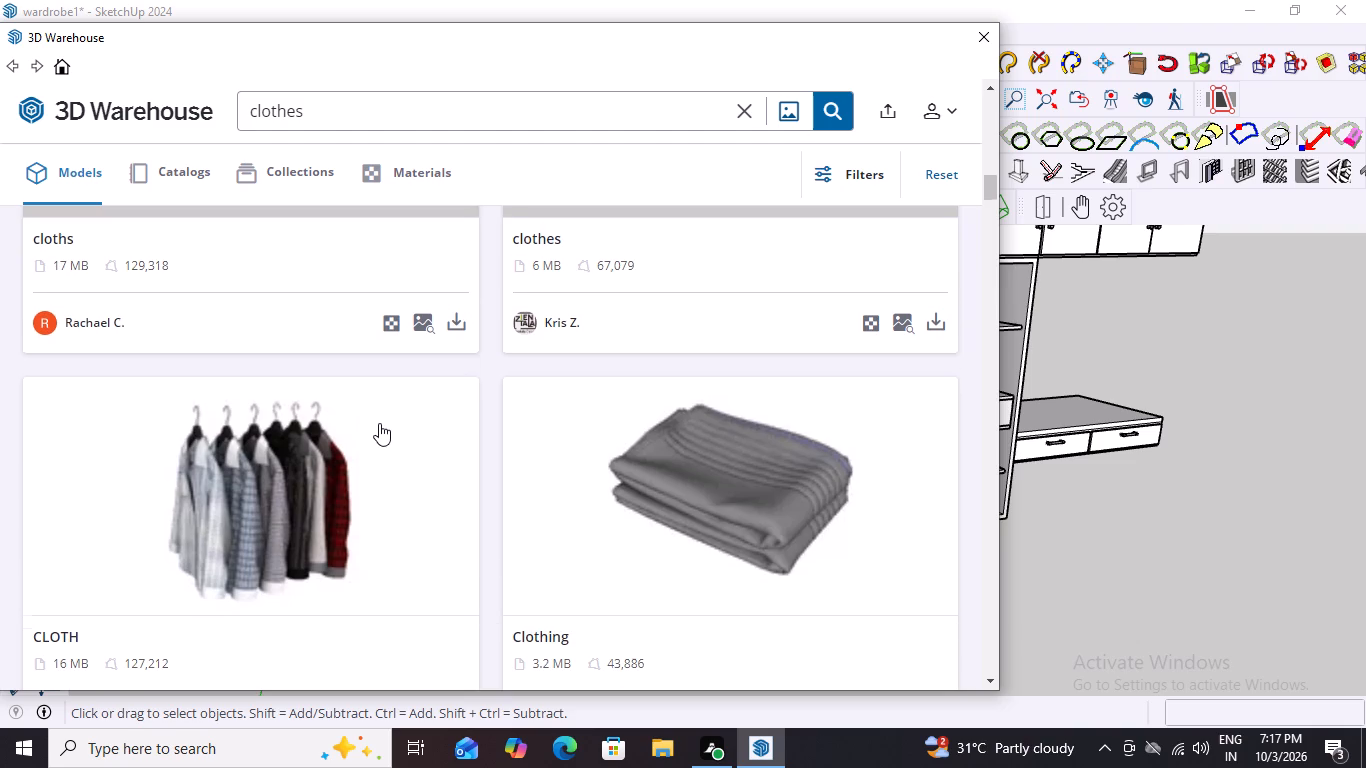
pyautogui.scroll(-1, 379, 423)
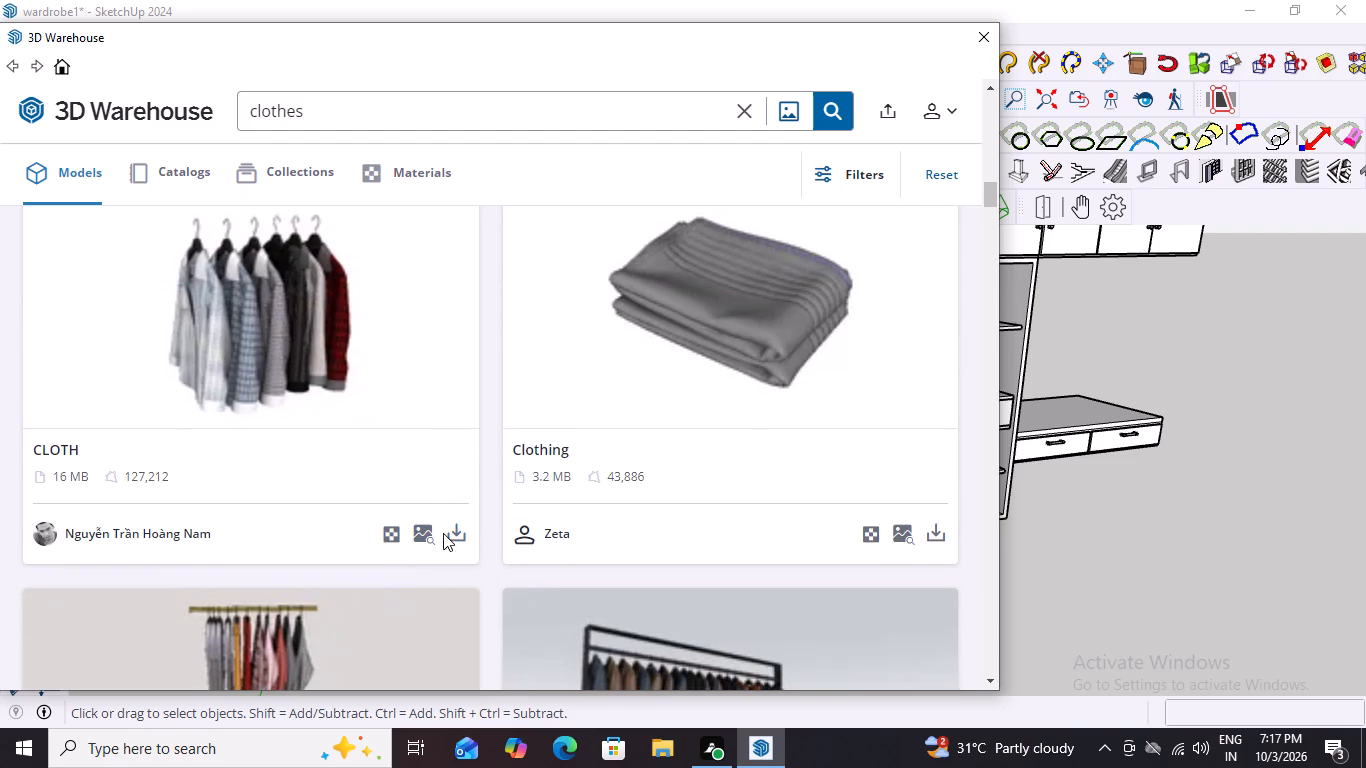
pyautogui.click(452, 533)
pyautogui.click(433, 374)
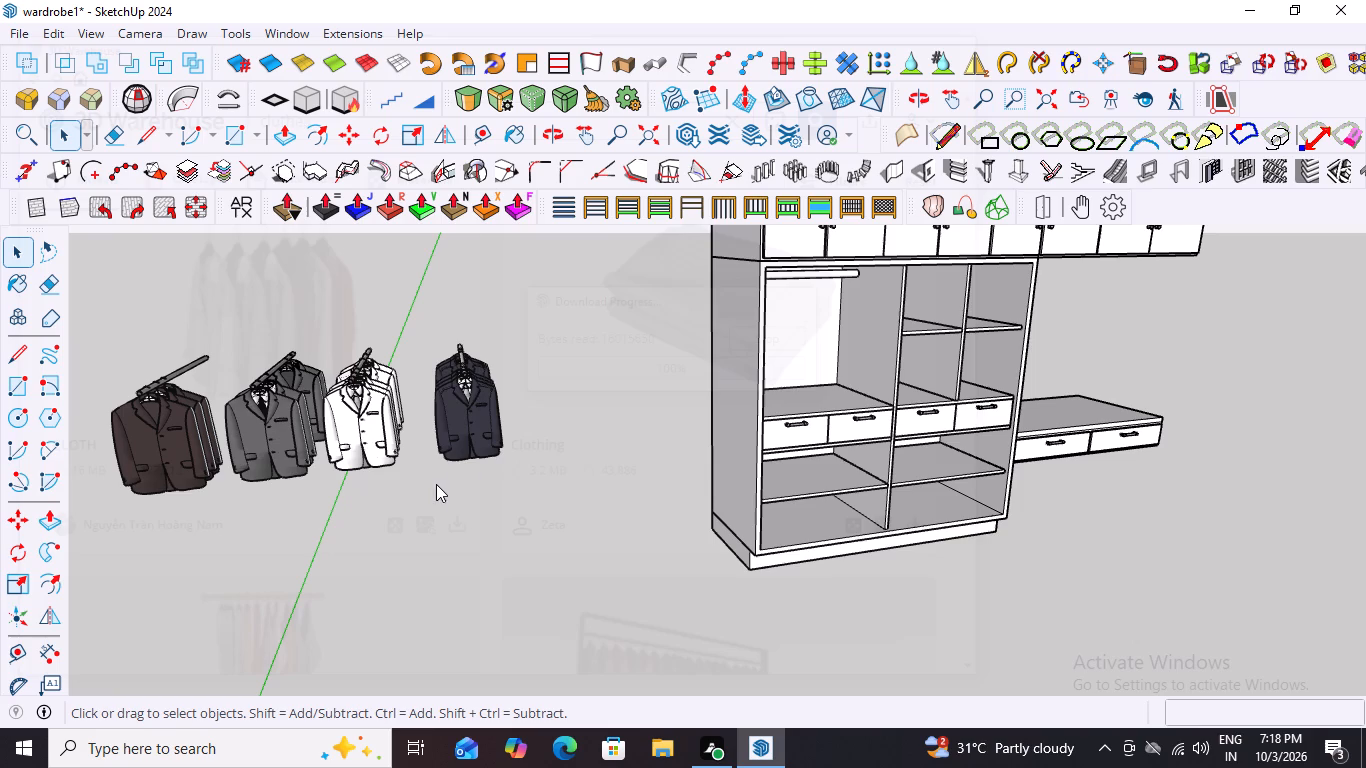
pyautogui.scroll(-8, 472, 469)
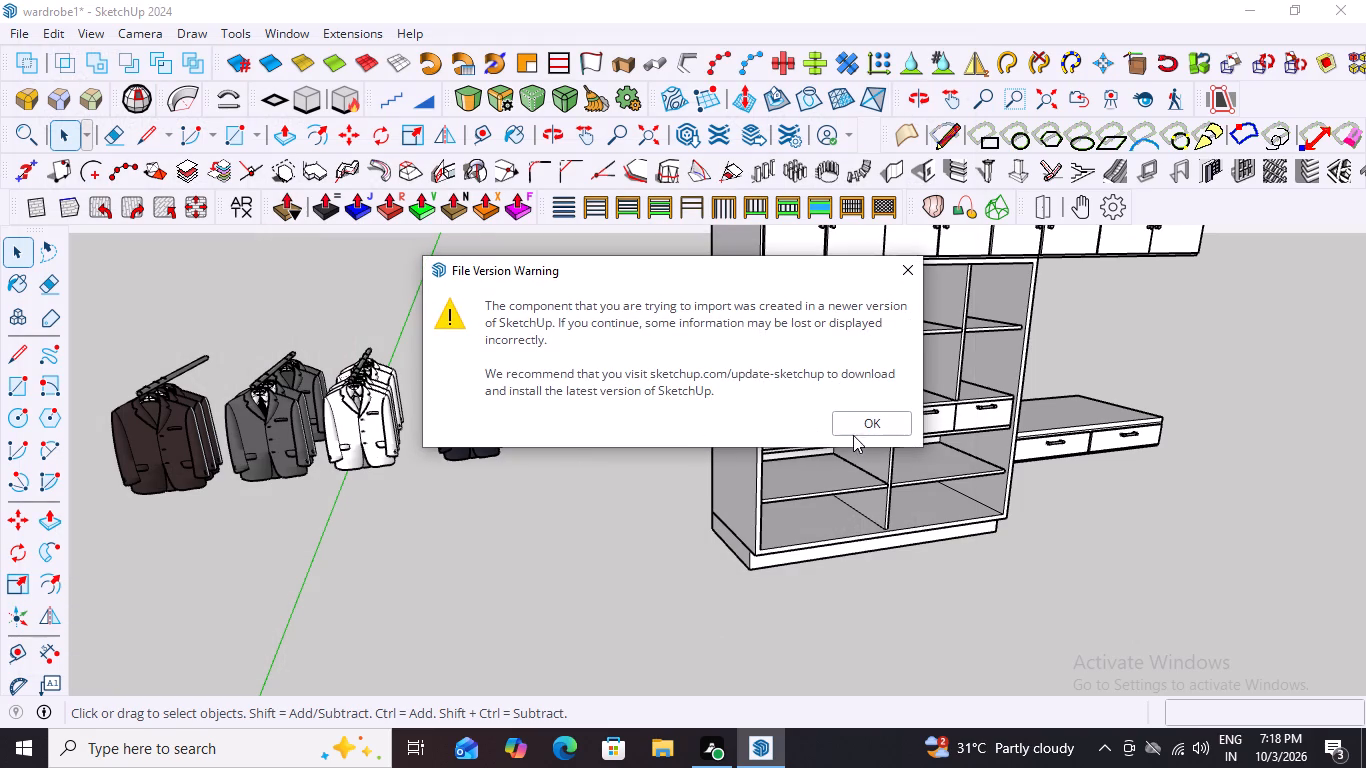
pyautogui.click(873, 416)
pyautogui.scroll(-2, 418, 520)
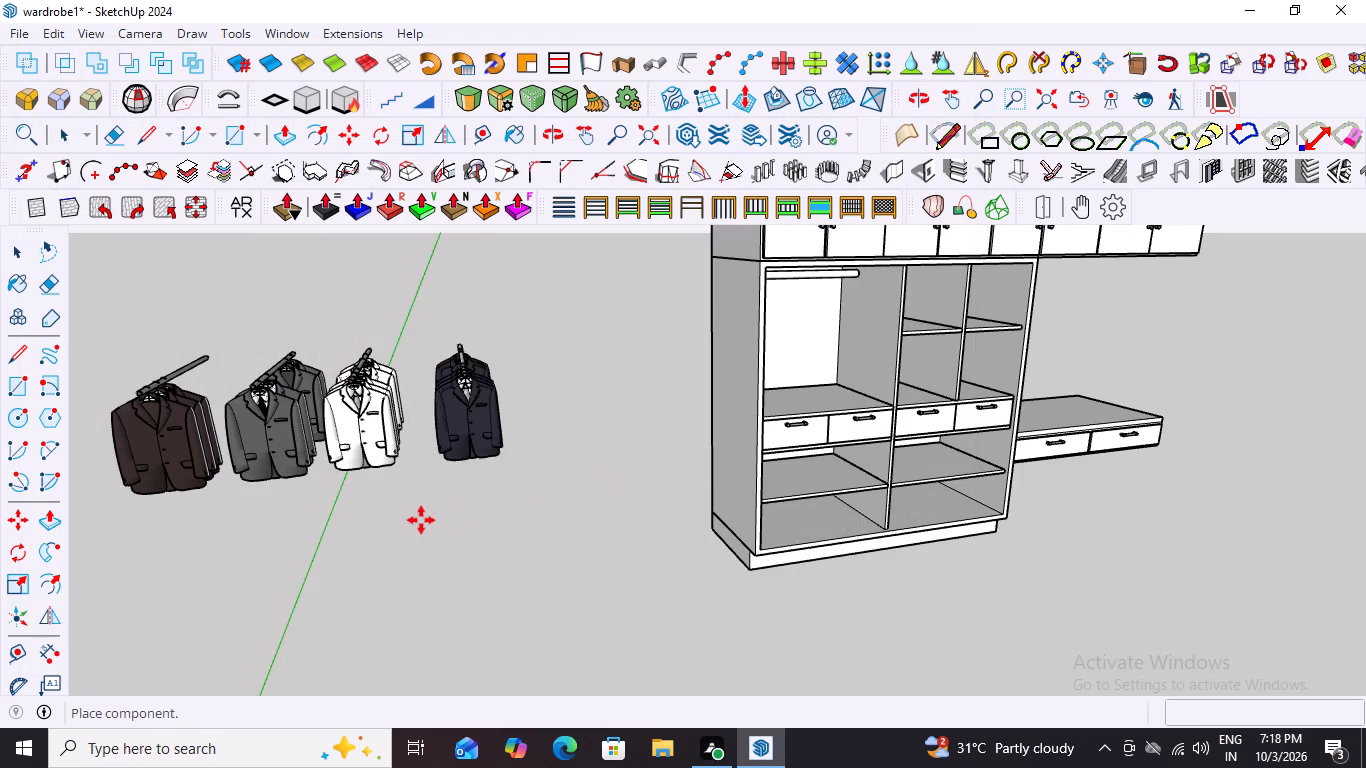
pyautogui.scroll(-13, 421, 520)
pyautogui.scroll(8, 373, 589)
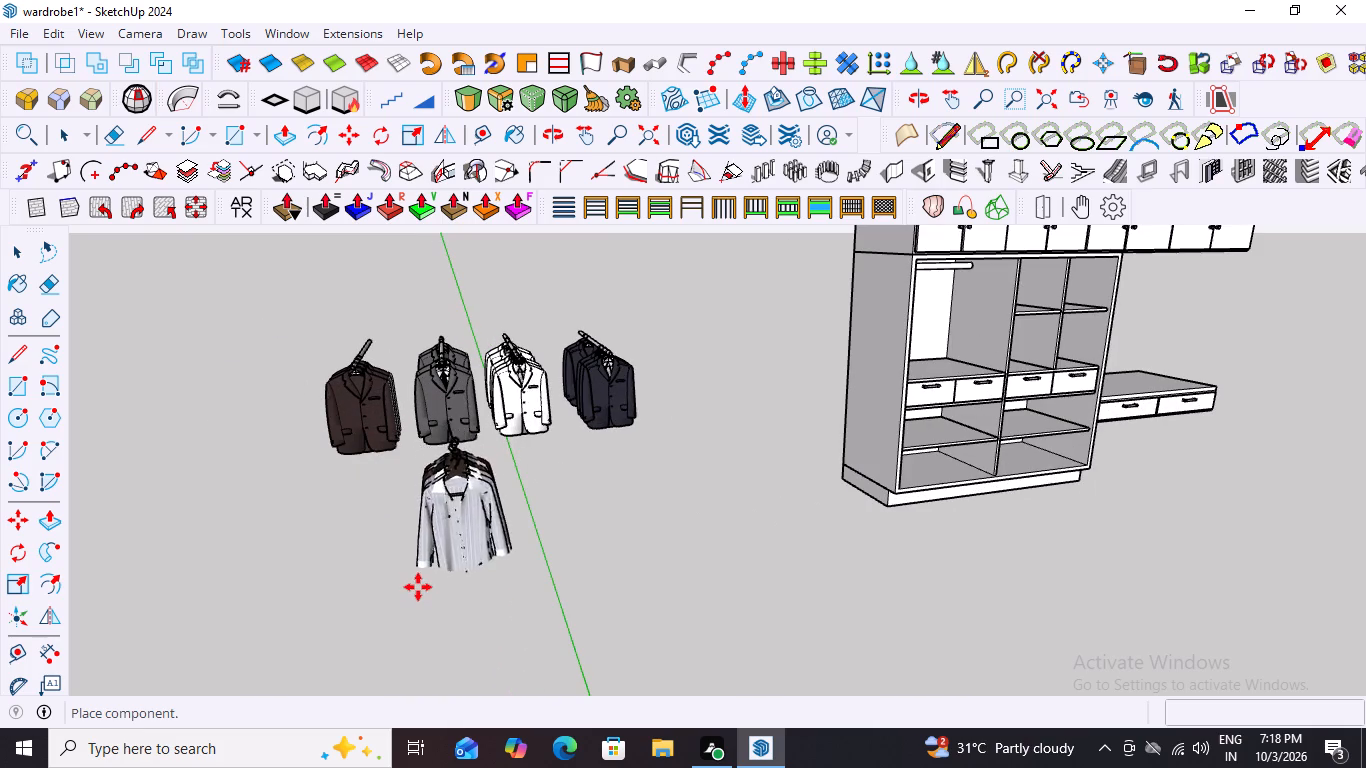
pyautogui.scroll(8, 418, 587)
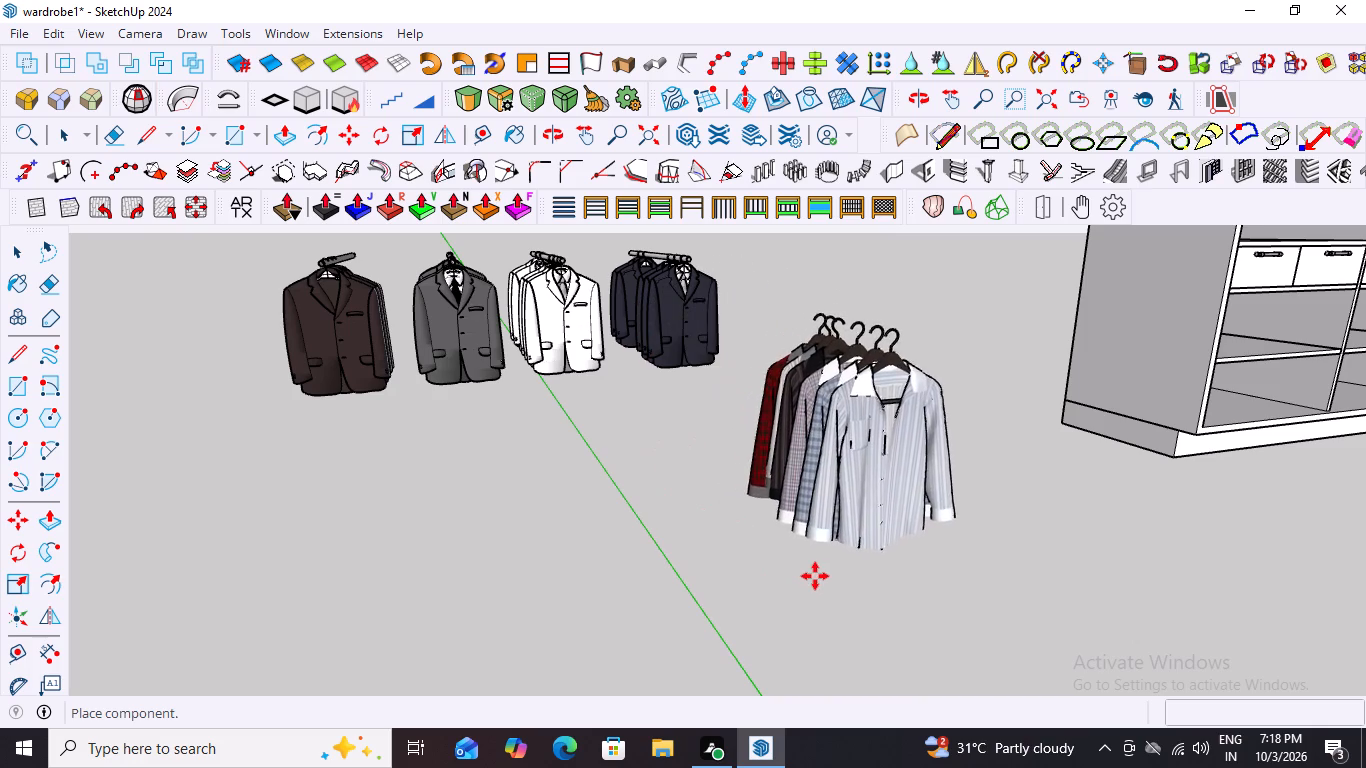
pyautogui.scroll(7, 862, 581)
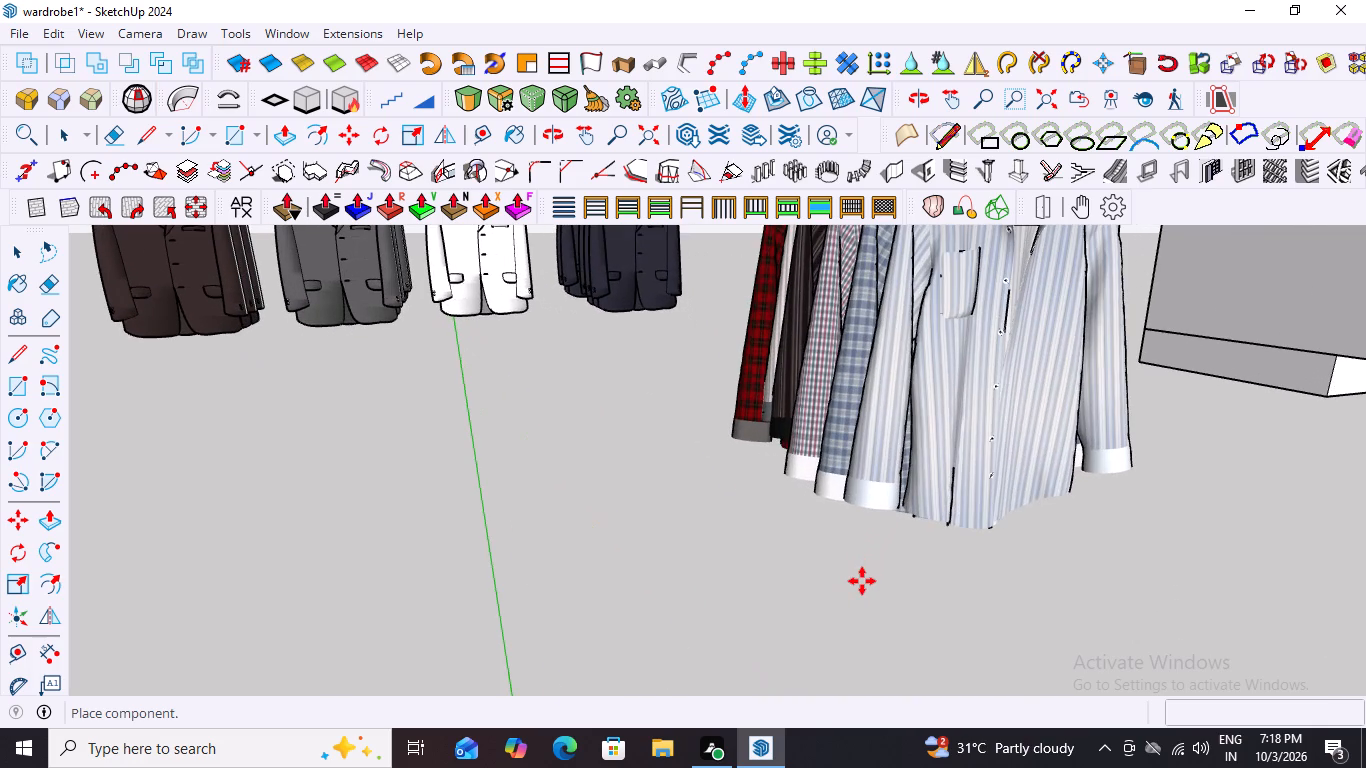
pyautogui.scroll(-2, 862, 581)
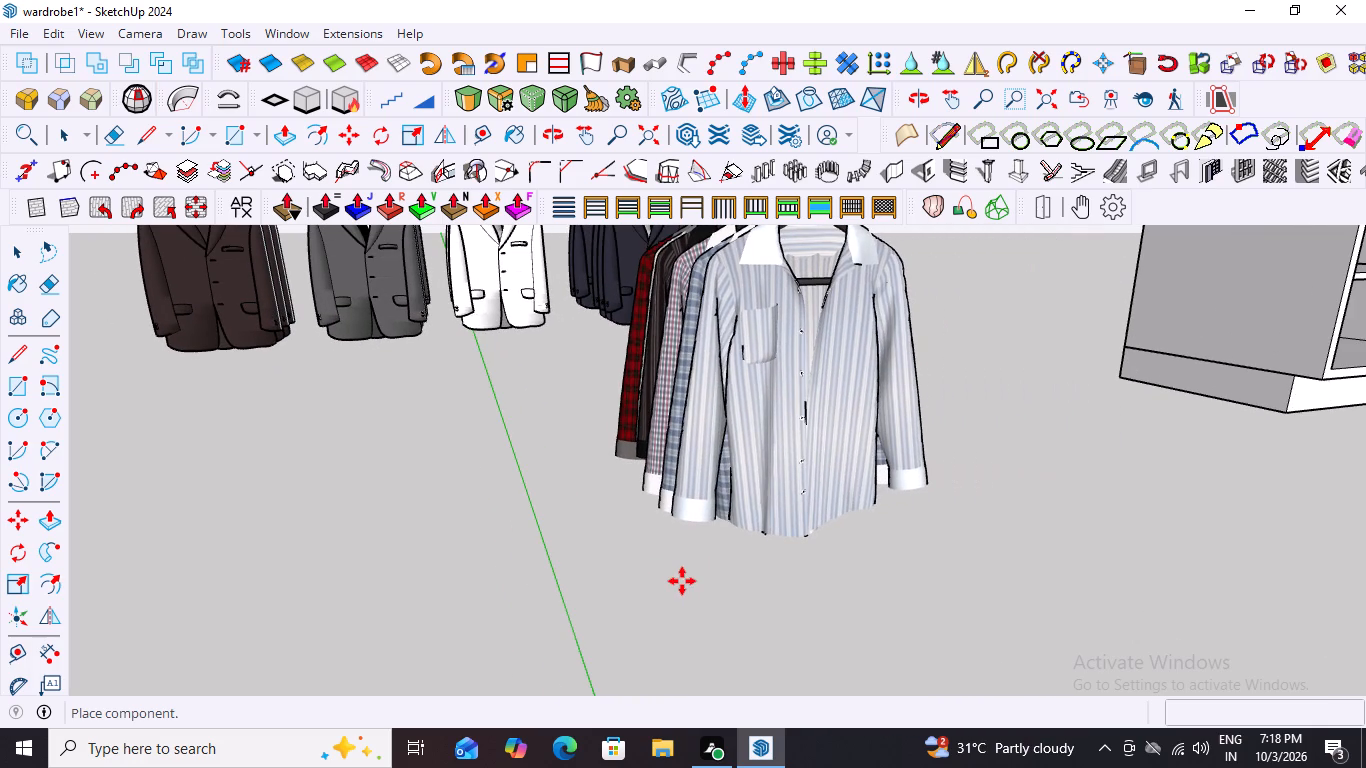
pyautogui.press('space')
# Reopen 3D Warehouse and look through the "clothes" model results for a different set of hanging garments.
pyautogui.scroll(-14, 682, 581)
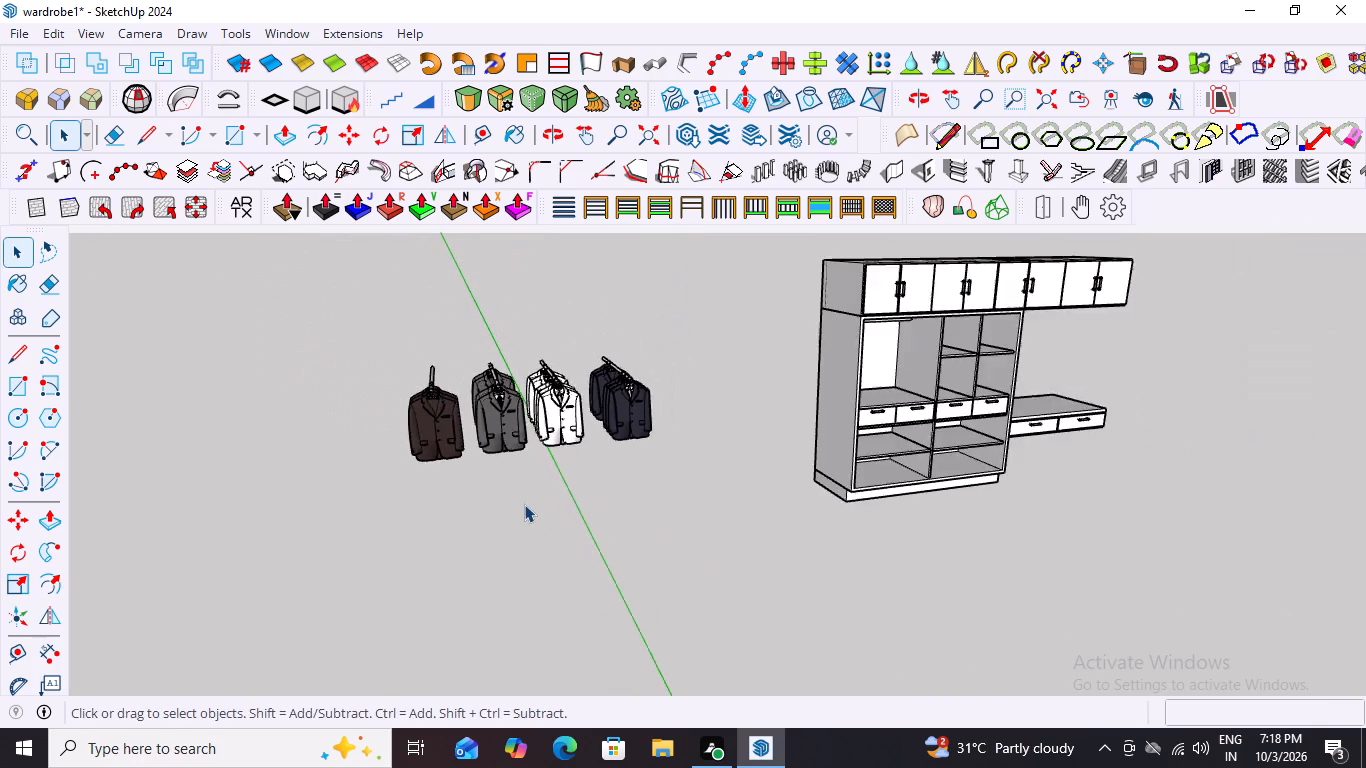
pyautogui.scroll(-8, 524, 504)
pyautogui.scroll(3, 605, 476)
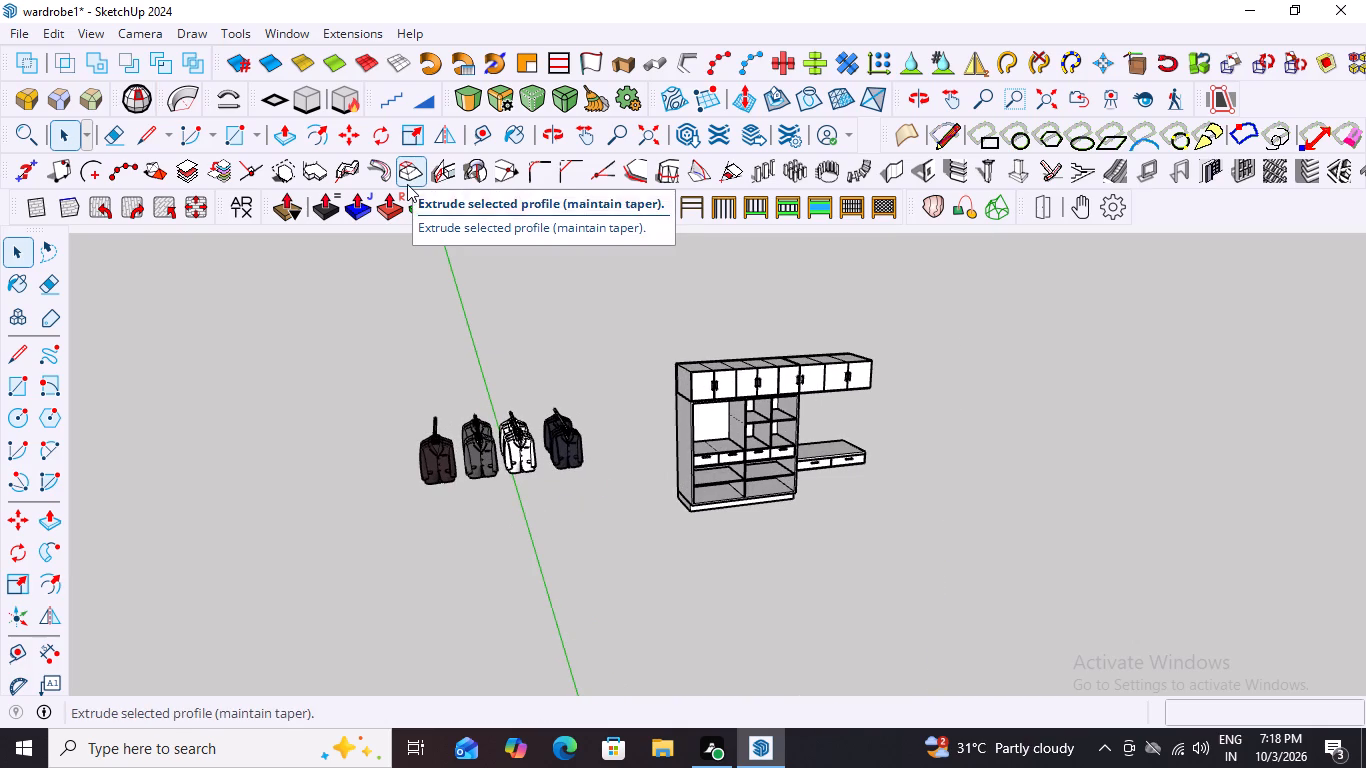
pyautogui.click(272, 28)
pyautogui.click(353, 187)
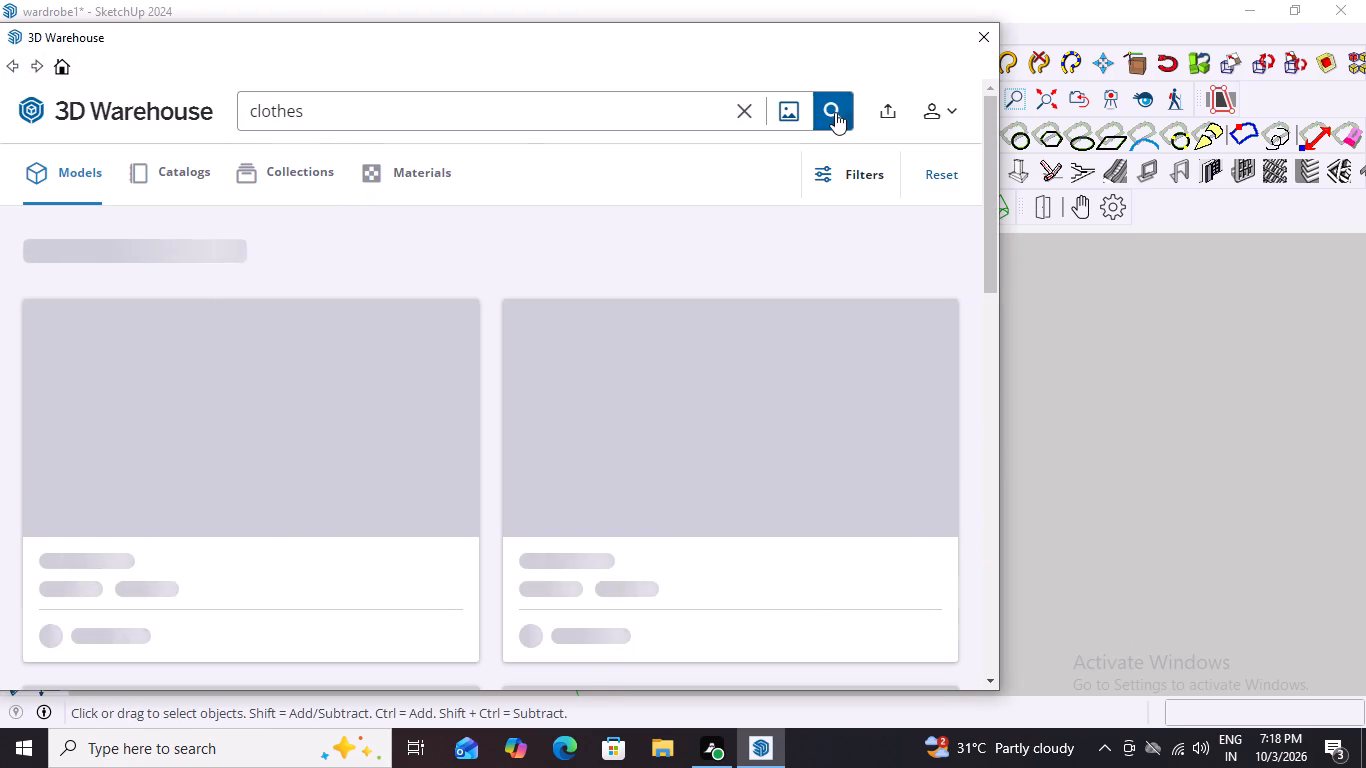
pyautogui.scroll(-5, 588, 374)
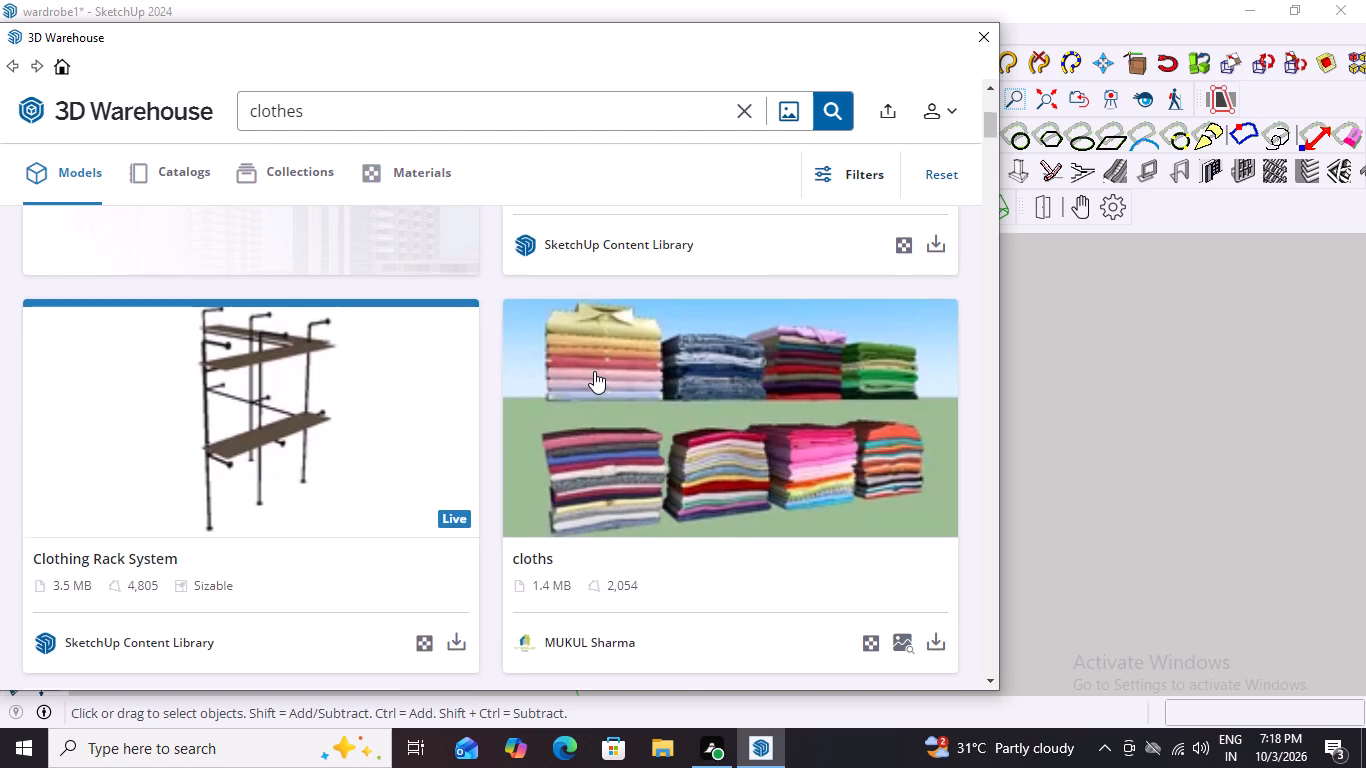
pyautogui.scroll(-7, 594, 371)
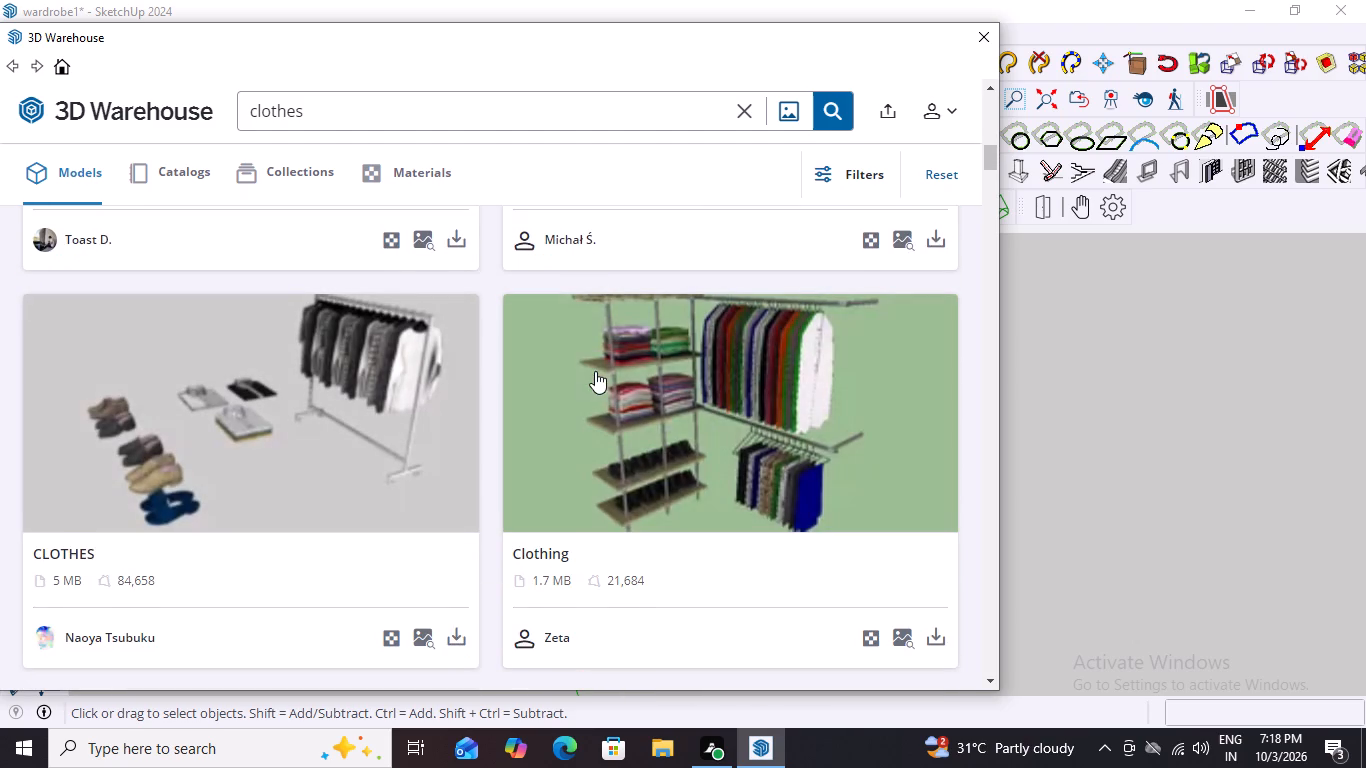
pyautogui.scroll(-8, 596, 370)
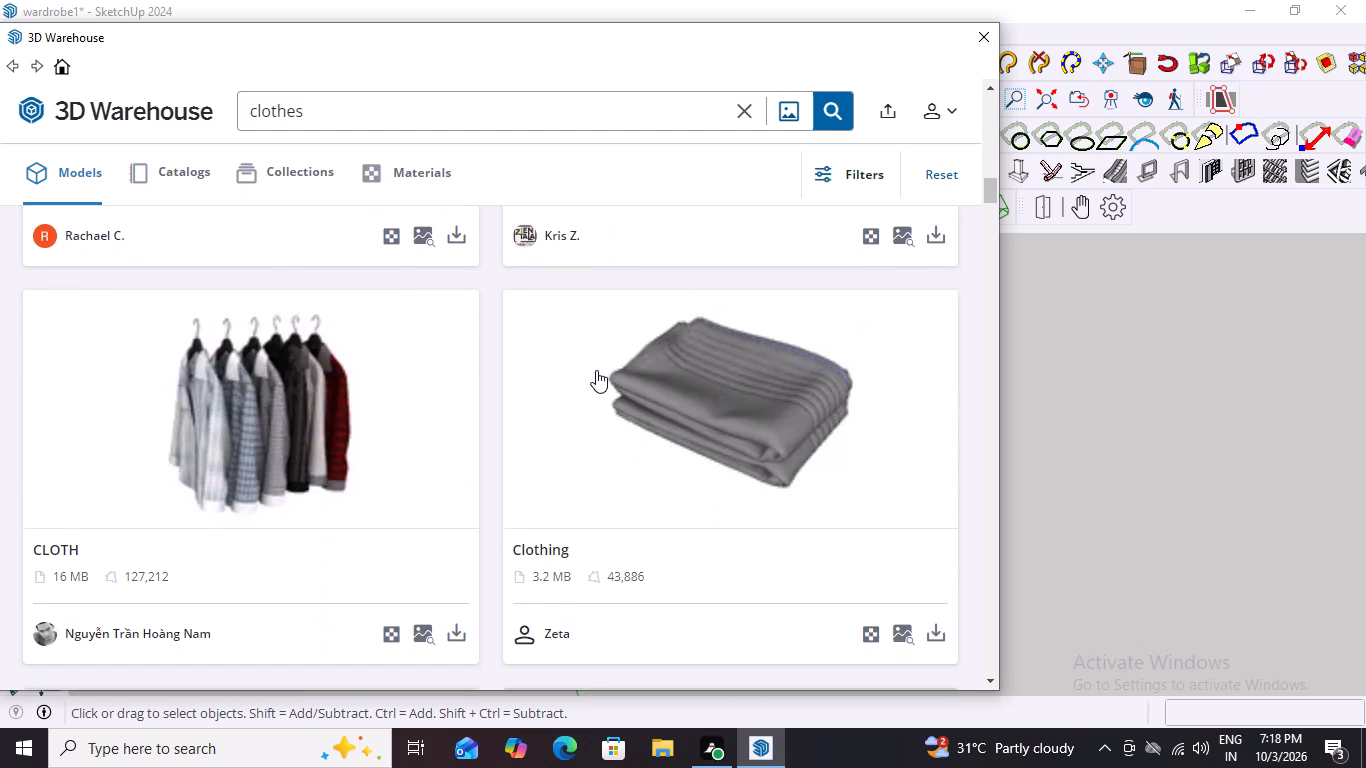
pyautogui.scroll(-7, 596, 370)
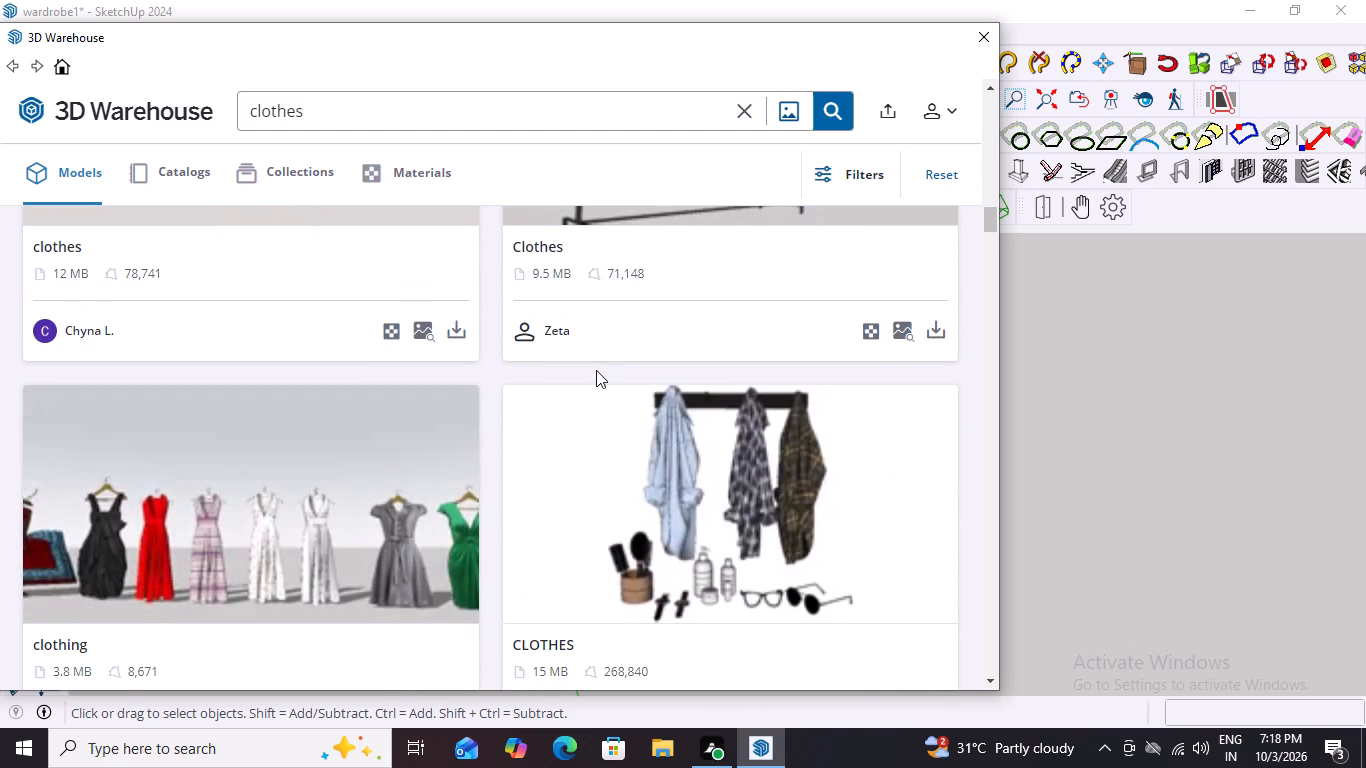
pyautogui.scroll(-3, 596, 370)
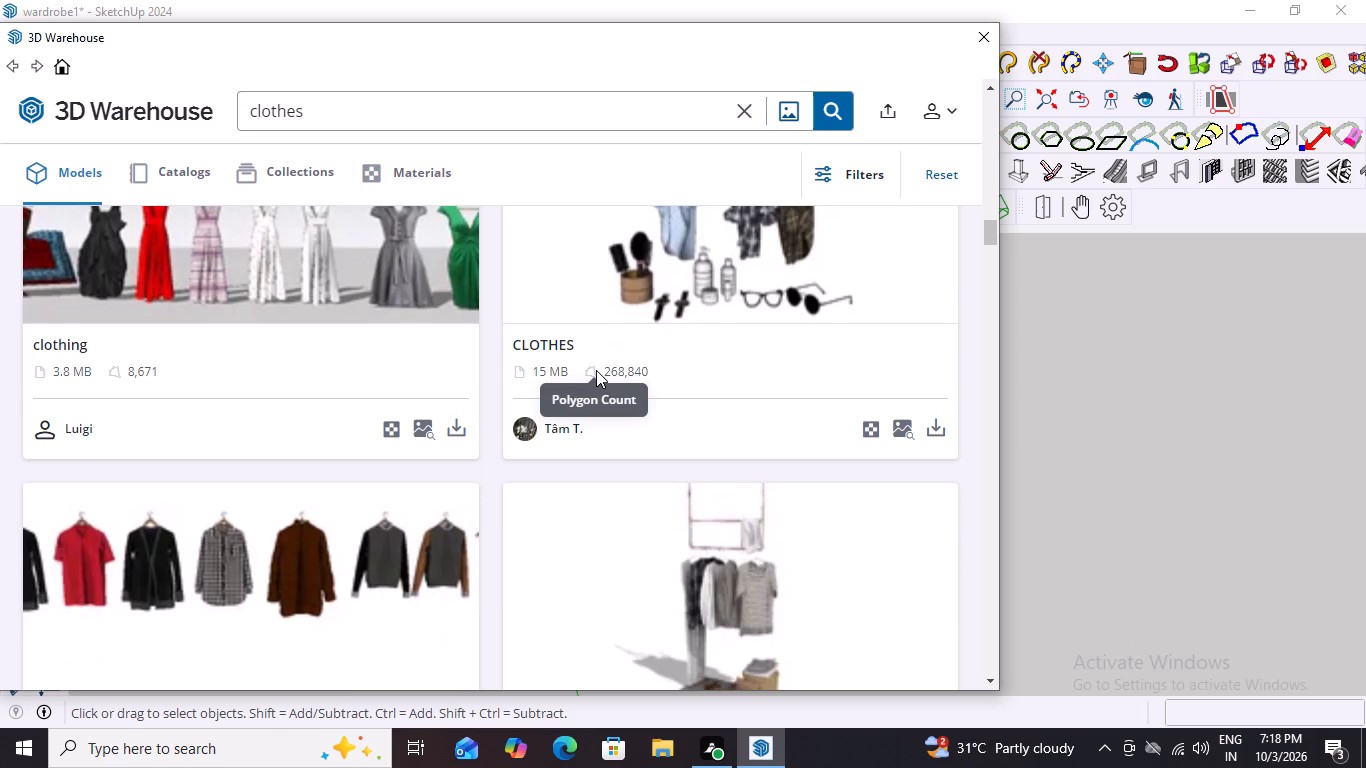
pyautogui.scroll(-1, 596, 370)
pyautogui.scroll(4, 596, 370)
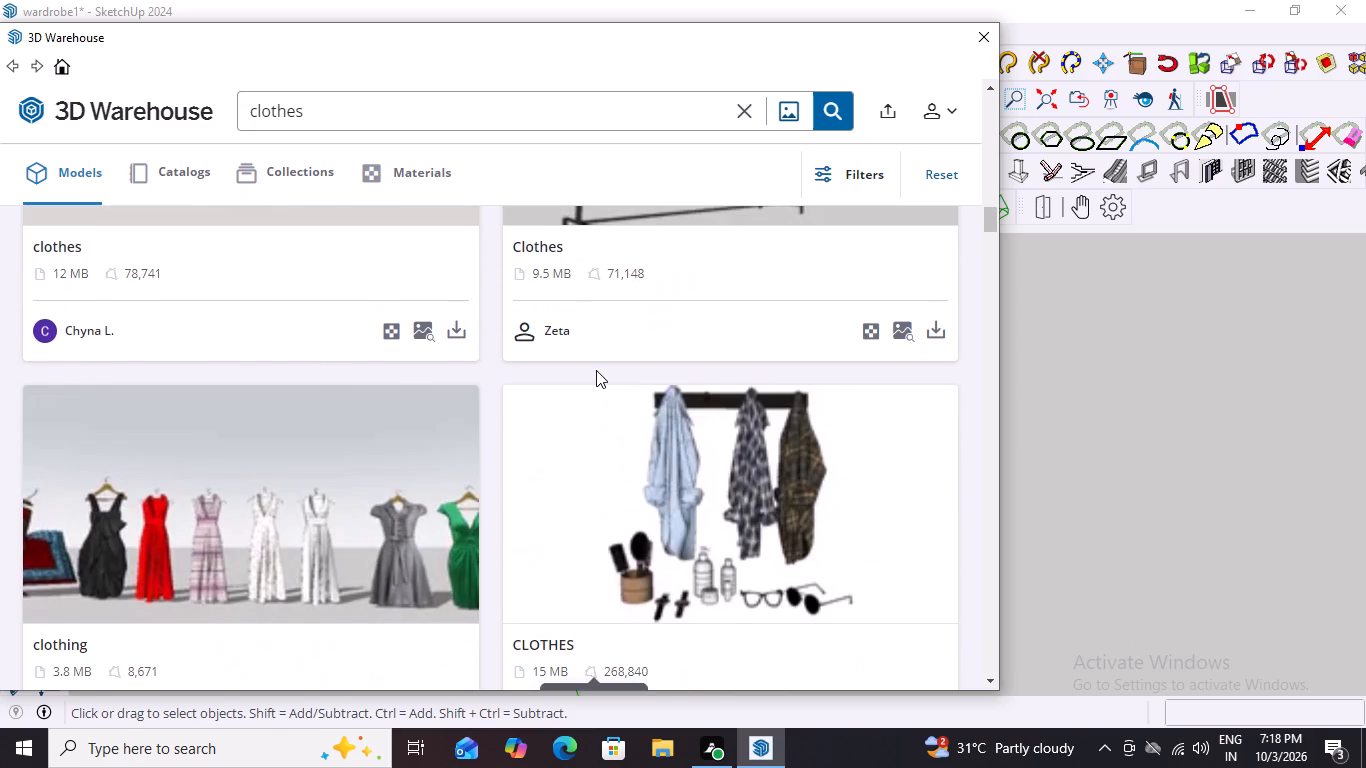
pyautogui.scroll(-1, 596, 370)
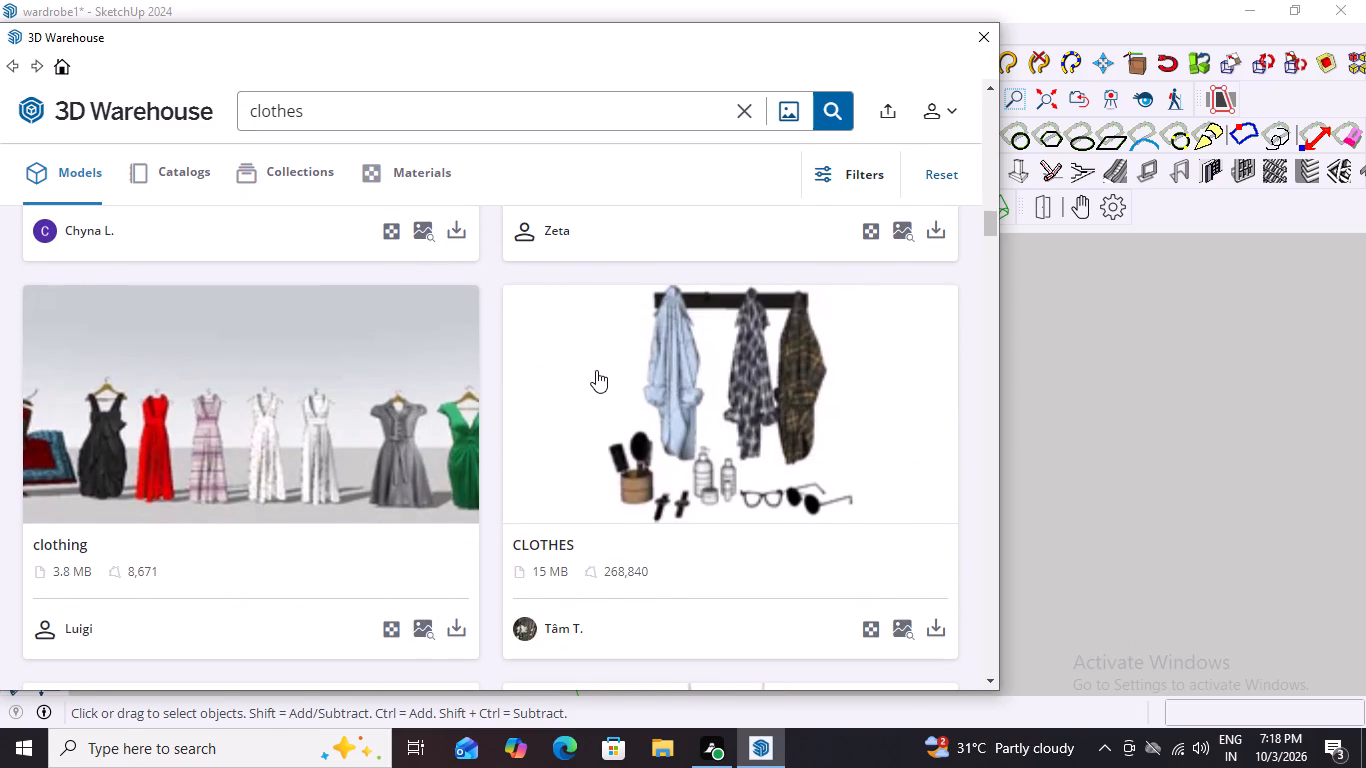
pyautogui.scroll(-2, 72, 419)
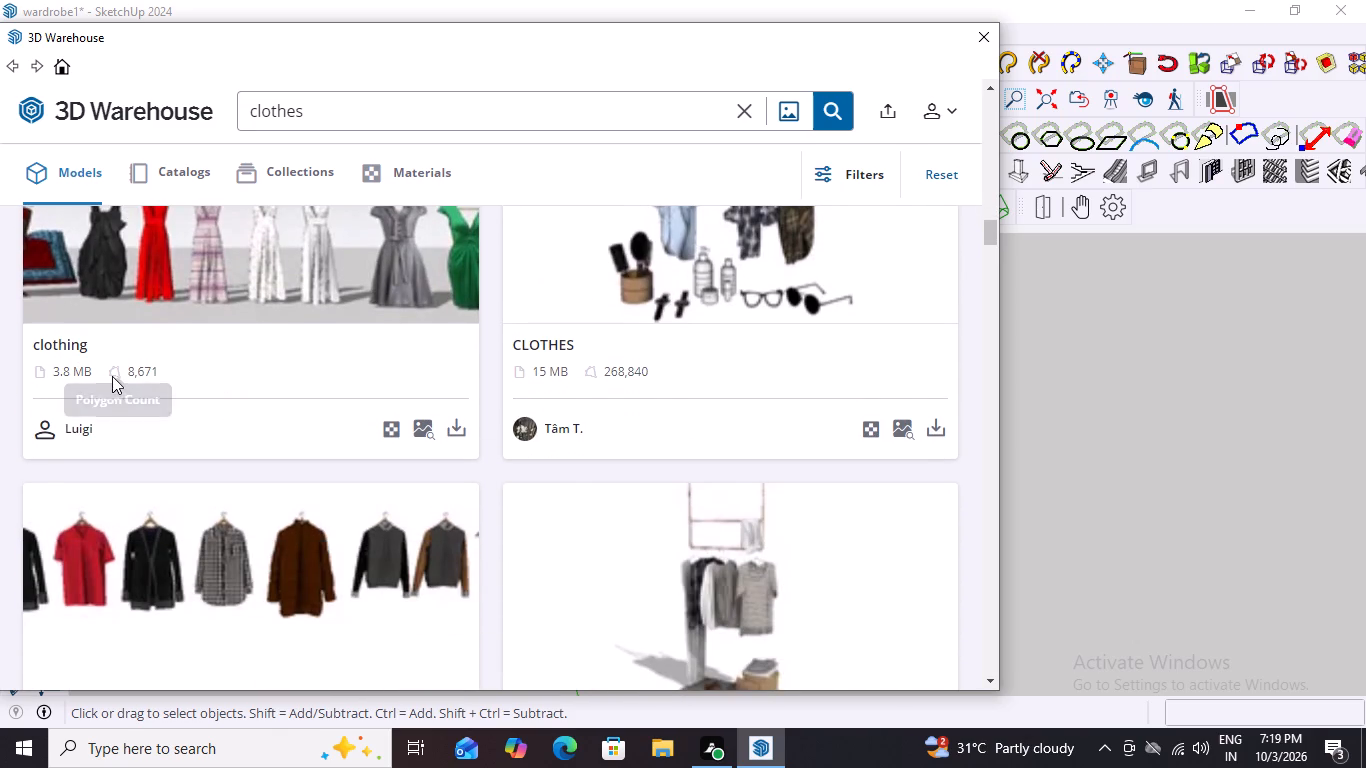
pyautogui.scroll(-3, 247, 360)
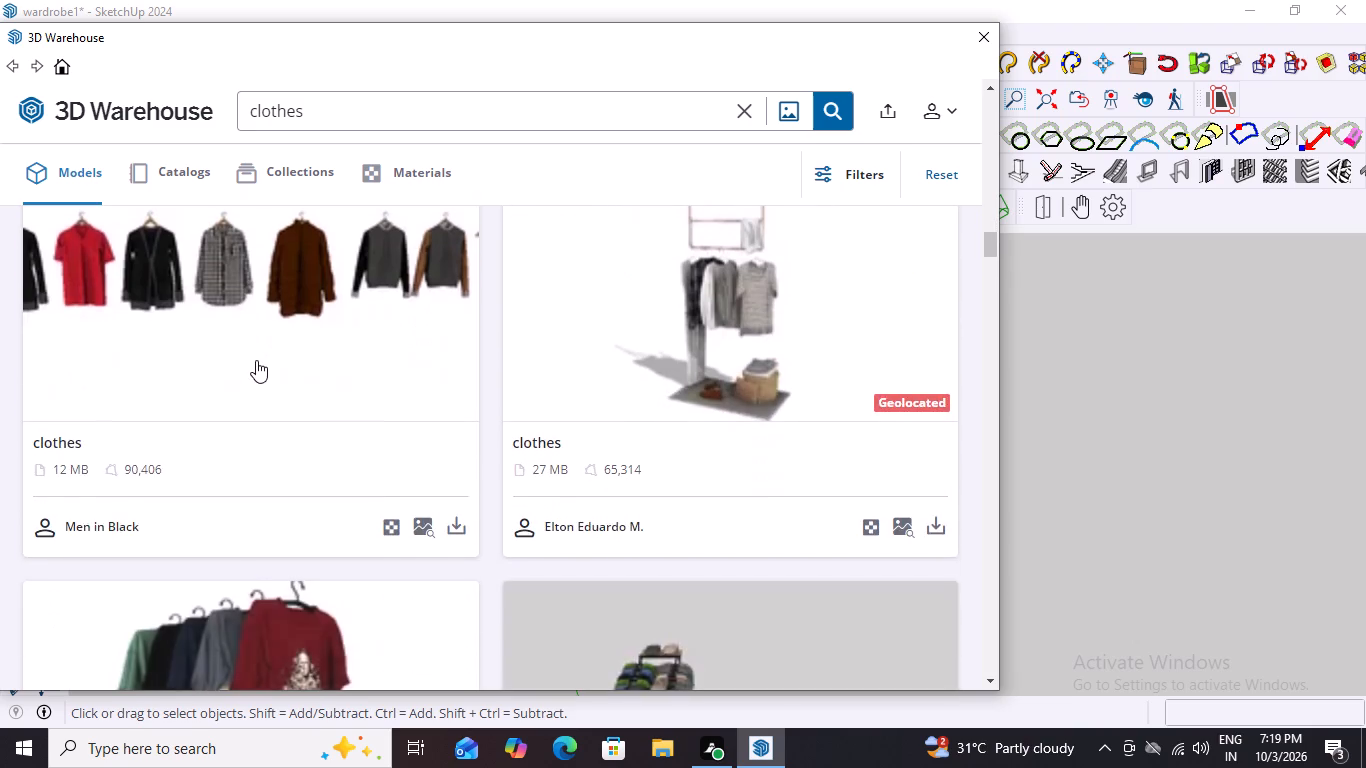
pyautogui.scroll(-7, 258, 360)
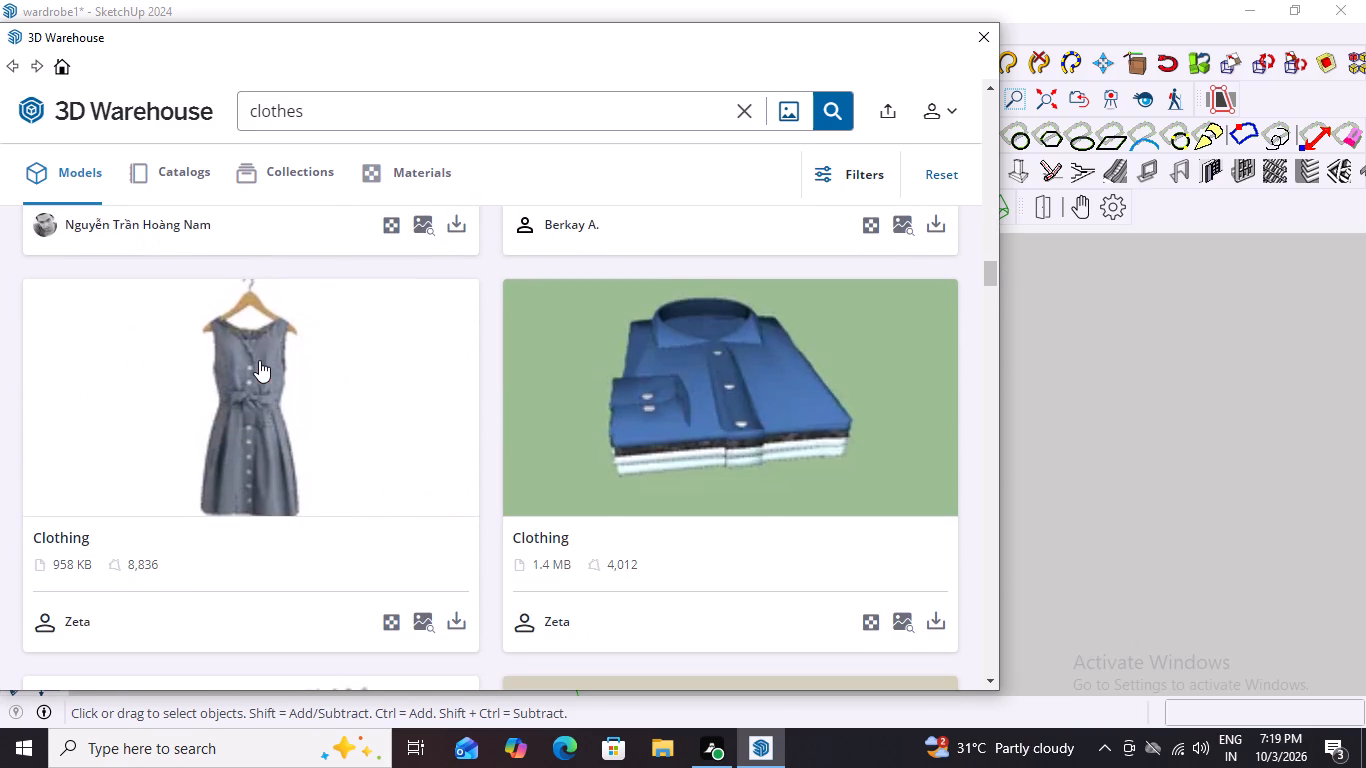
pyautogui.scroll(-8, 259, 360)
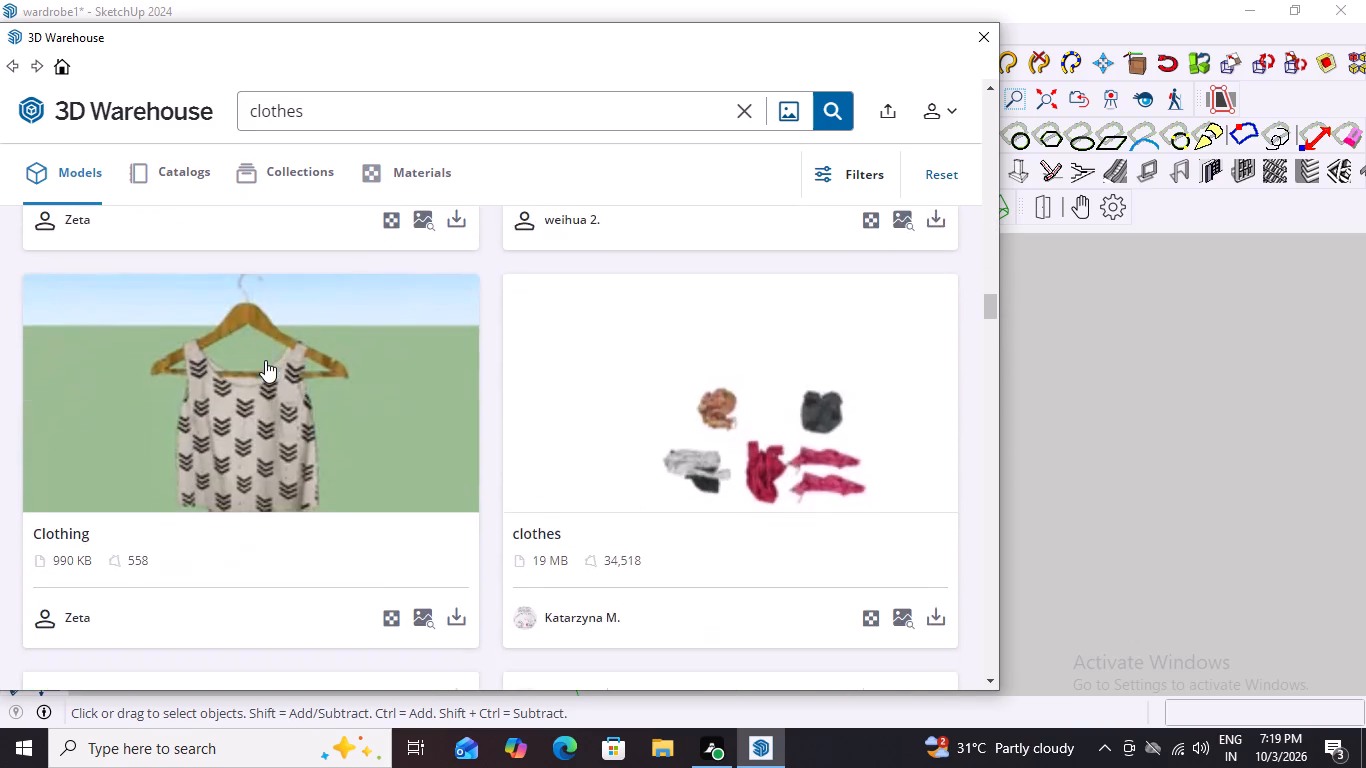
pyautogui.scroll(-9, 265, 360)
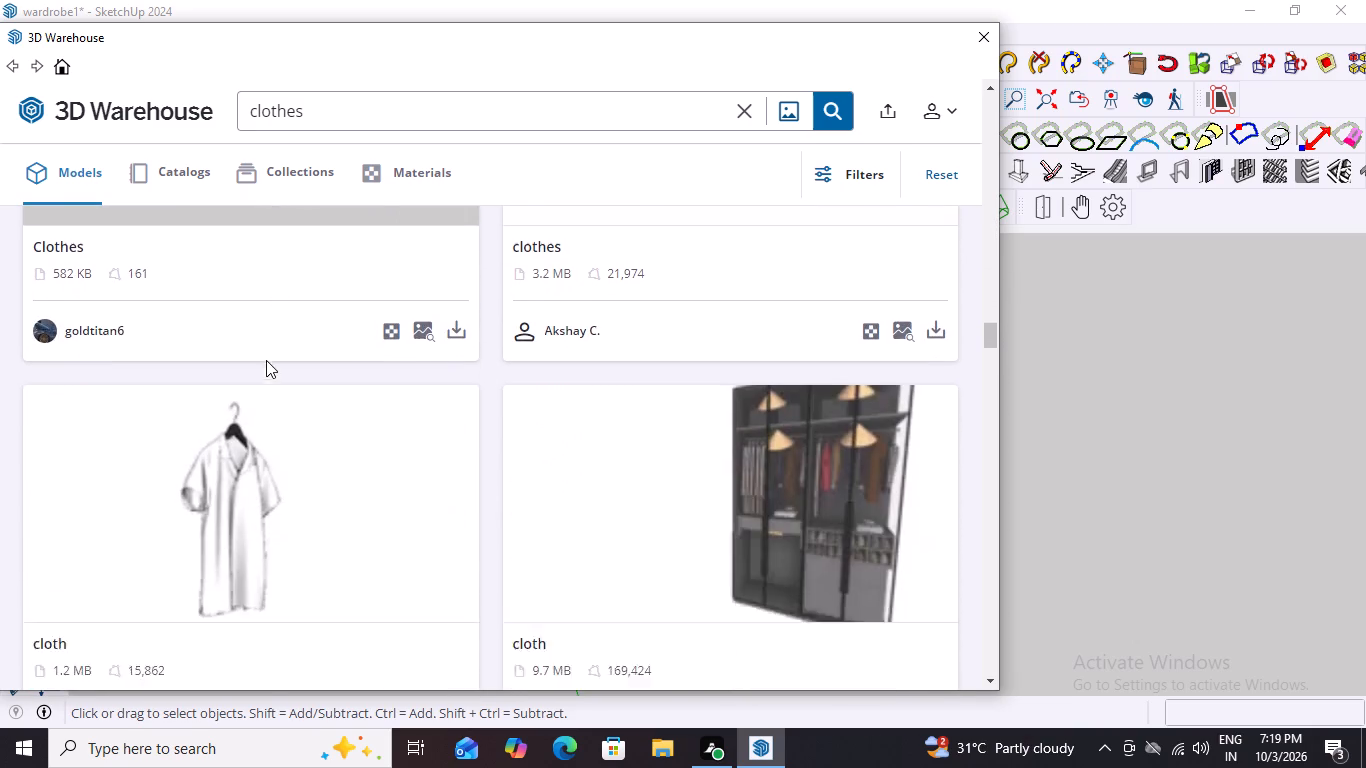
pyautogui.scroll(-8, 266, 360)
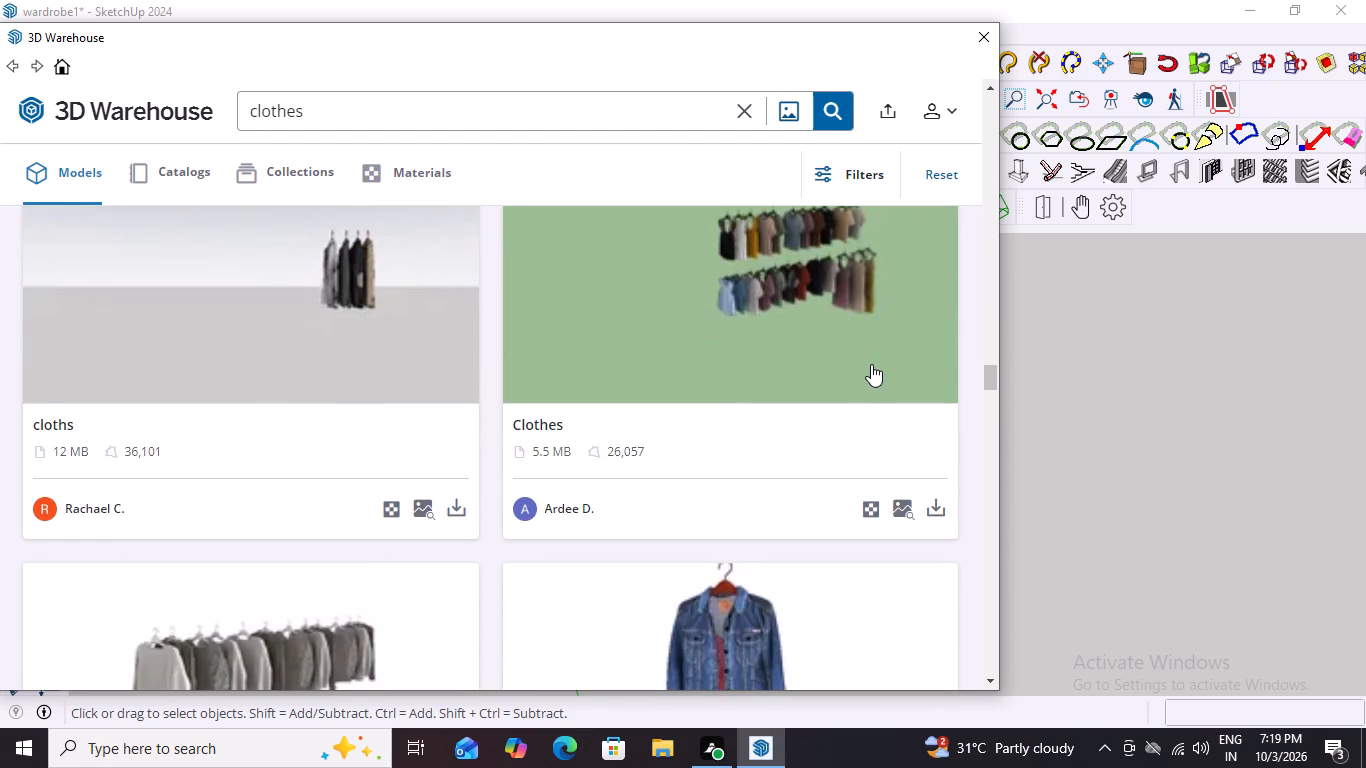
pyautogui.scroll(-1, 651, 375)
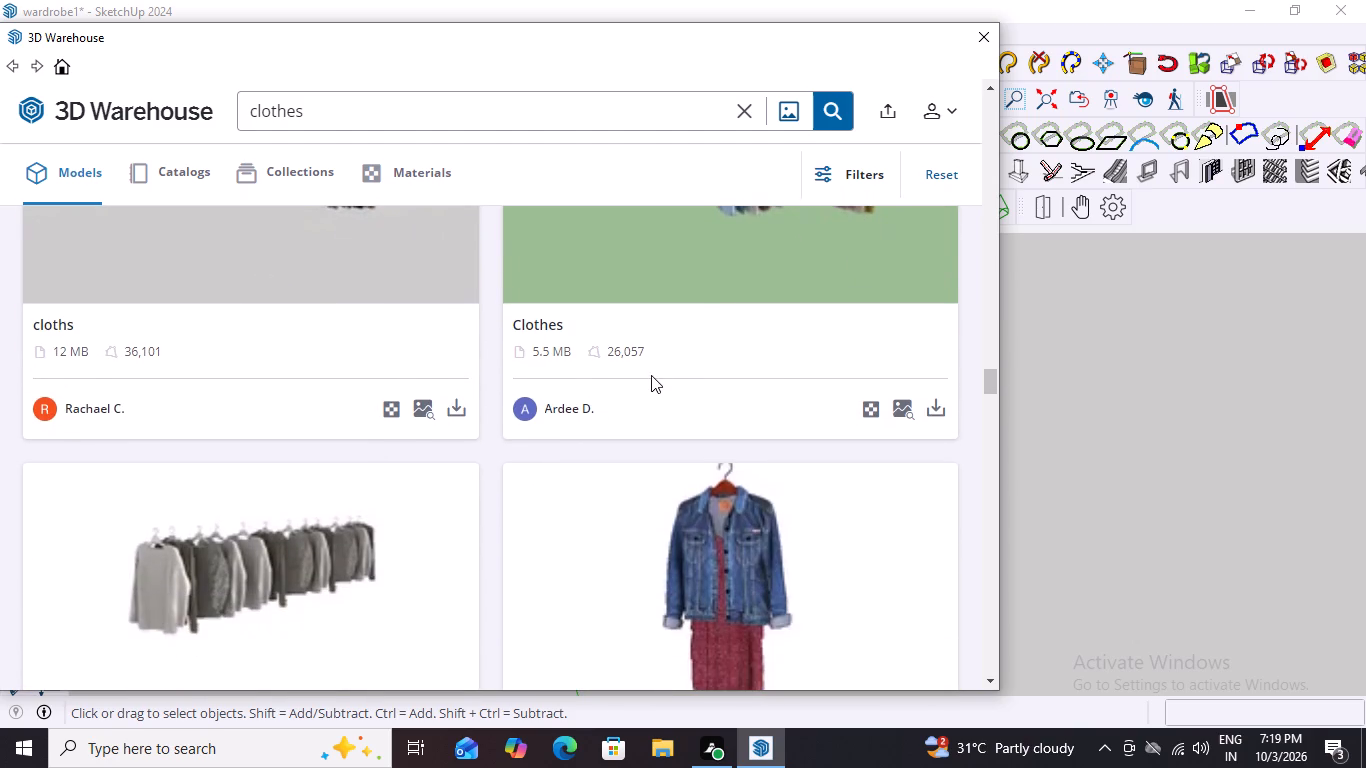
pyautogui.scroll(2, 865, 330)
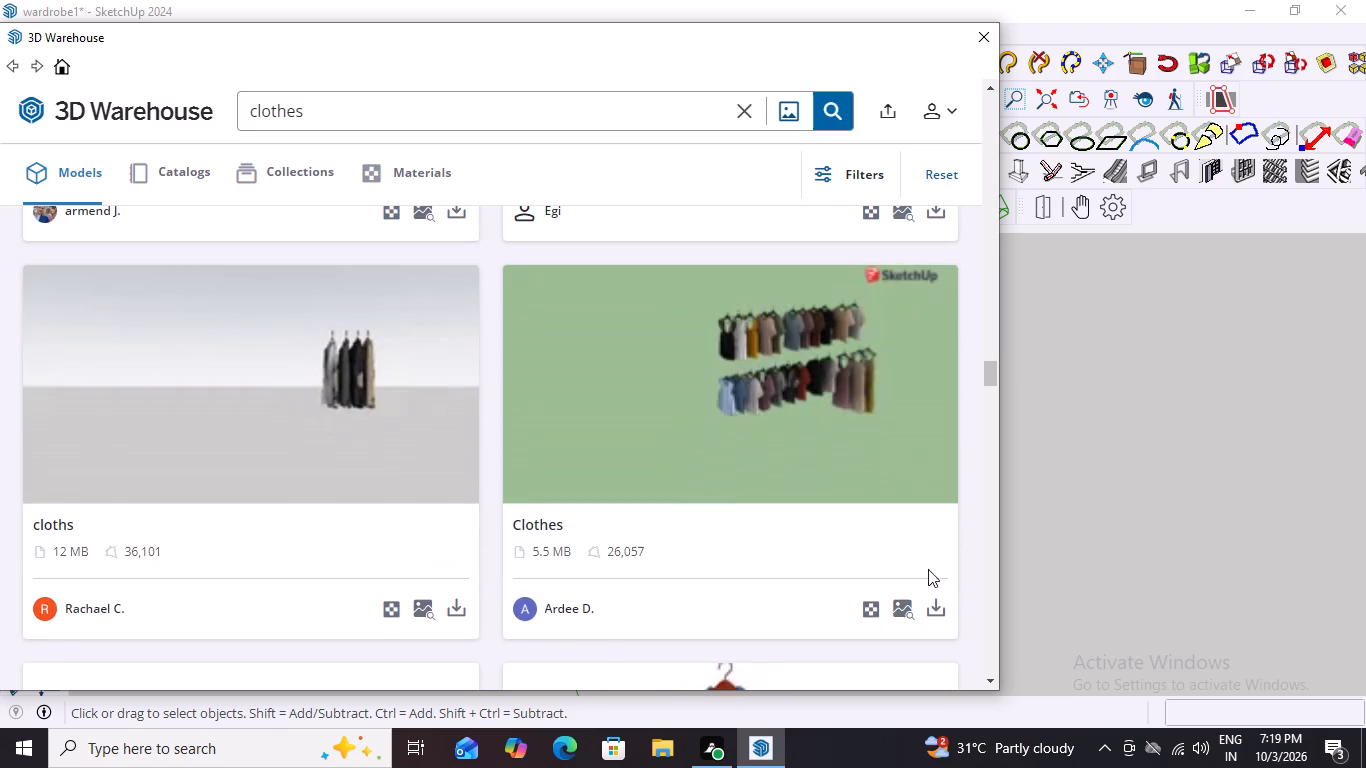
# Import the 5.5 MB "Clothes" model with two rows of hanging garments and place it behind the suit sets.
pyautogui.click(939, 605)
pyautogui.click(429, 377)
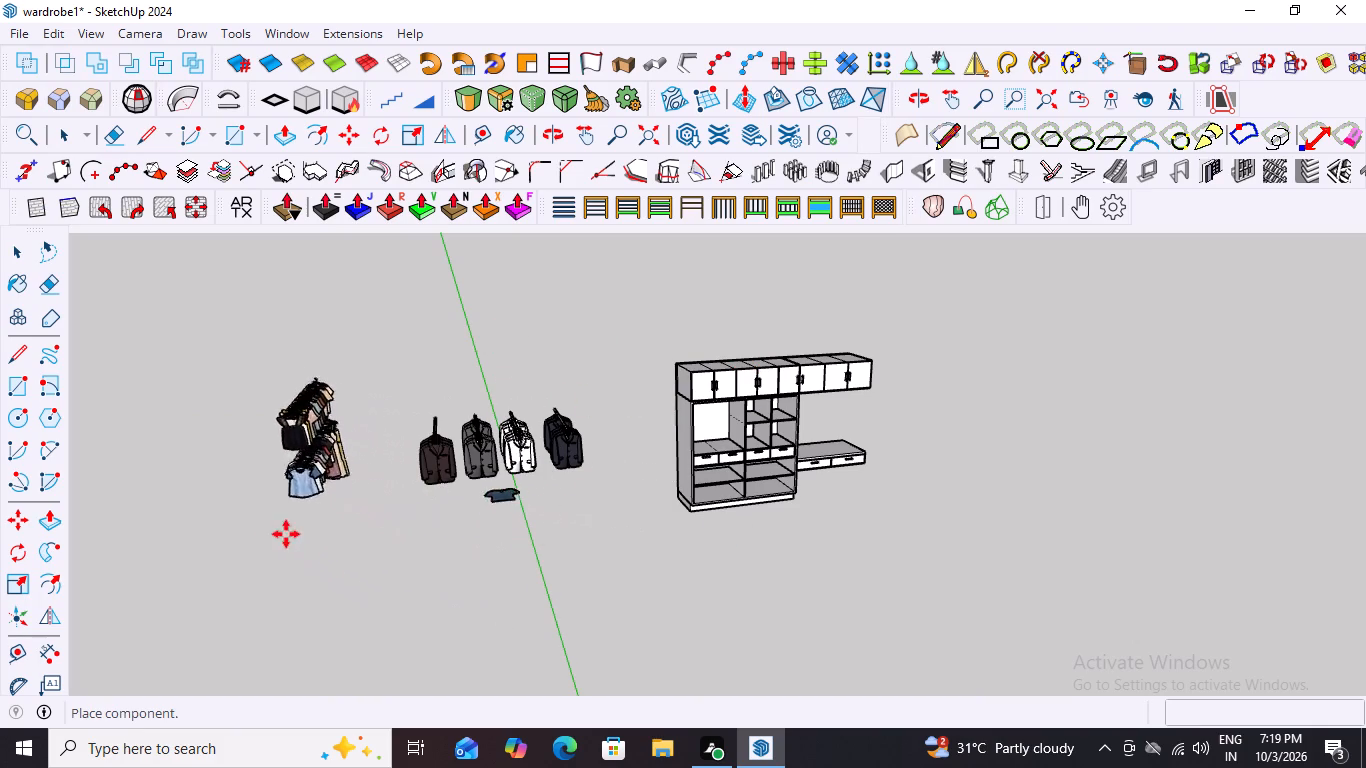
pyautogui.scroll(14, 499, 372)
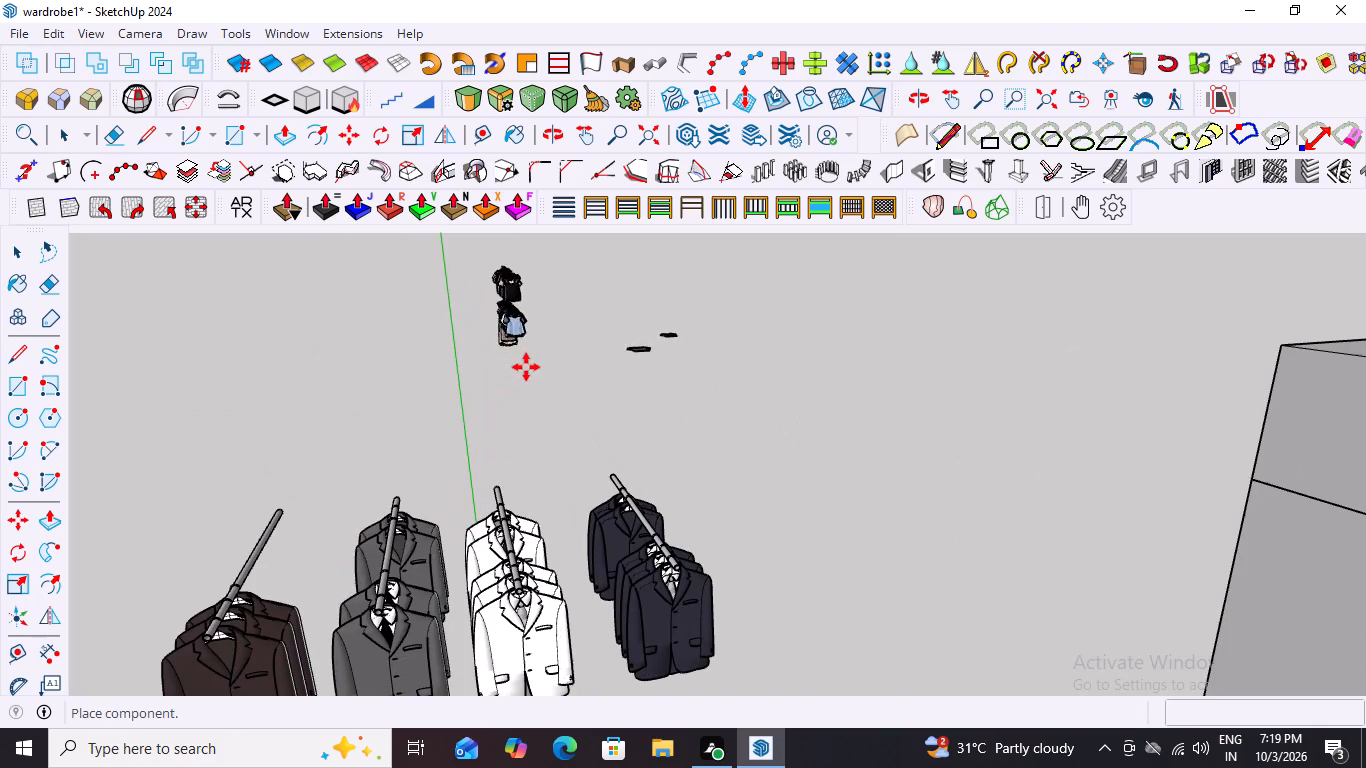
pyautogui.click(157, 522)
pyautogui.scroll(3, 252, 373)
pyautogui.scroll(-3, 621, 392)
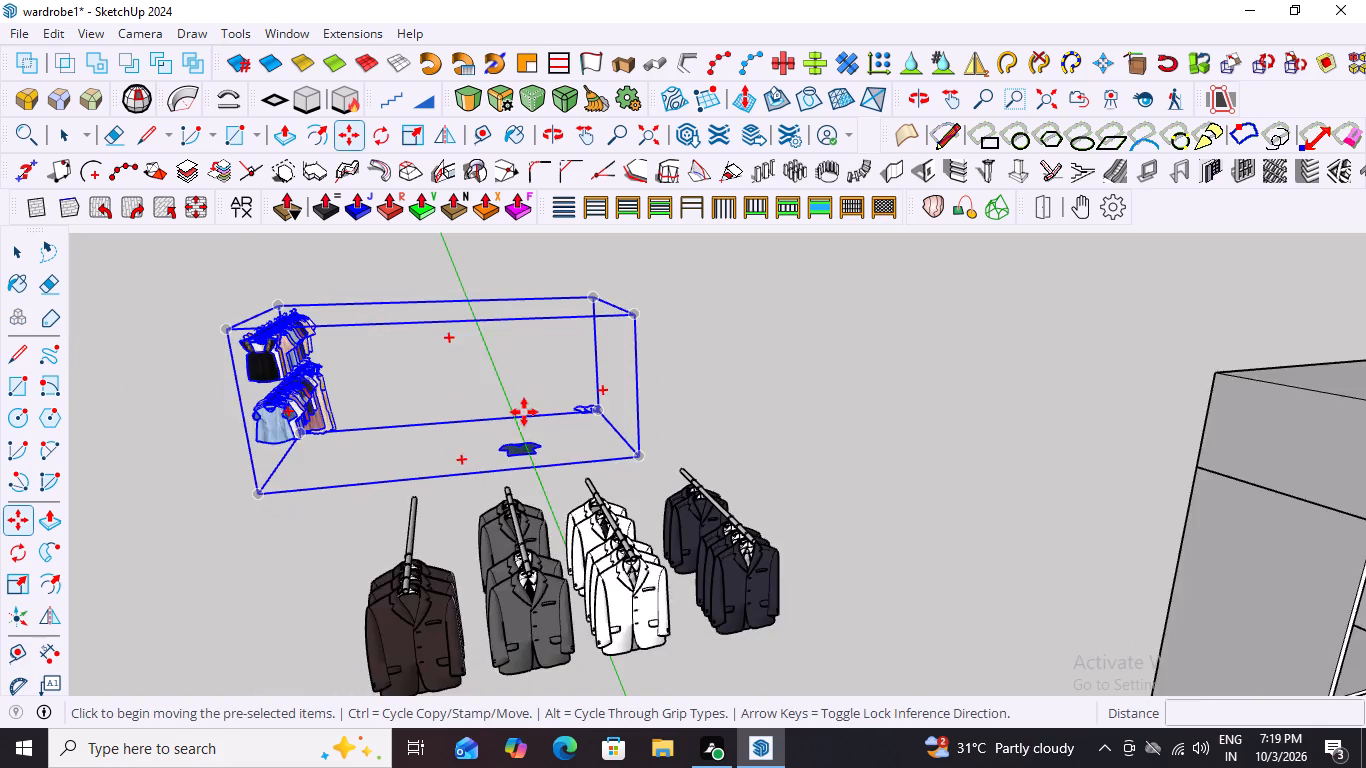
pyautogui.scroll(-3, 524, 412)
pyautogui.click(734, 383)
pyautogui.press('space')
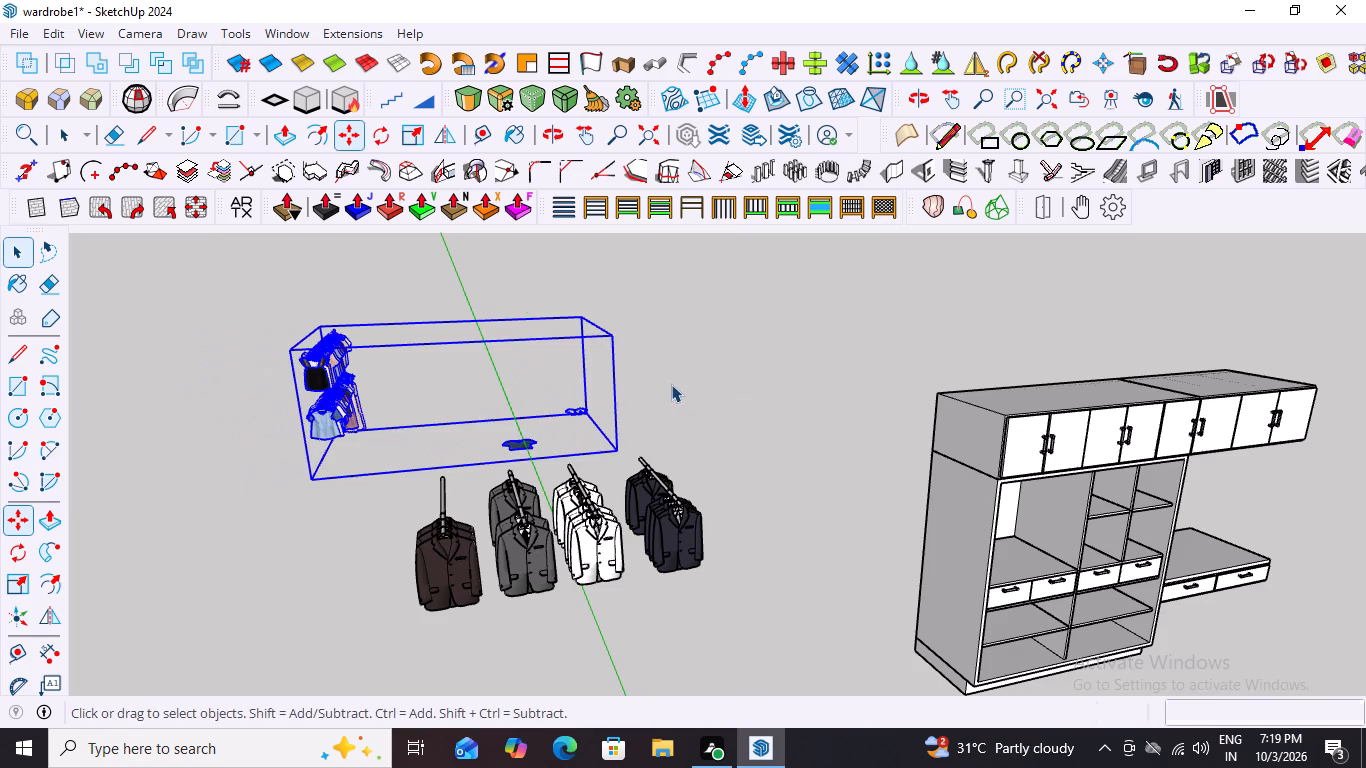
pyautogui.click(687, 378)
# Examine the placed hanging garments and suit sets alongside the wardrobe from the front.
pyautogui.scroll(-6, 587, 372)
pyautogui.moveTo(948, 421); pyautogui.dragTo(794, 420, button='middle')
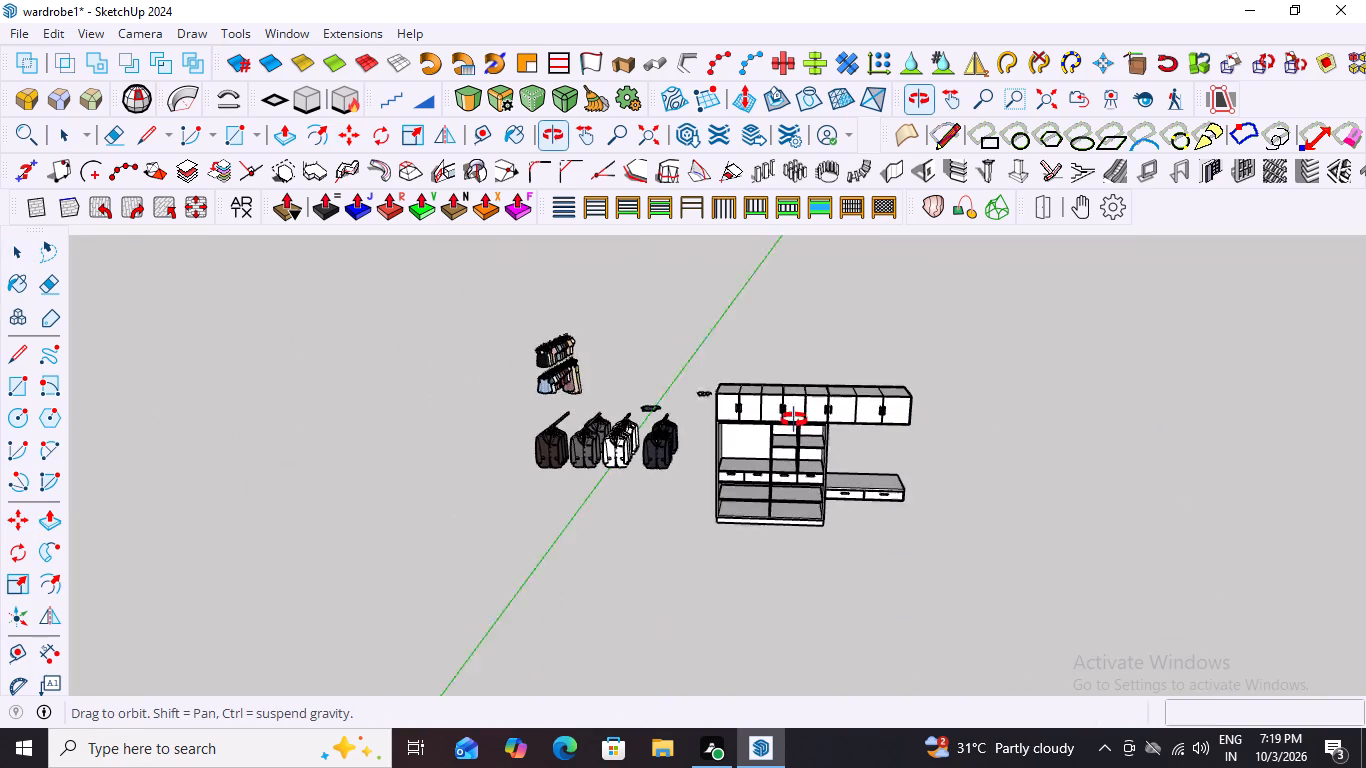
pyautogui.moveTo(794, 420); pyautogui.dragTo(843, 414, button='middle')
pyautogui.scroll(3, 744, 440)
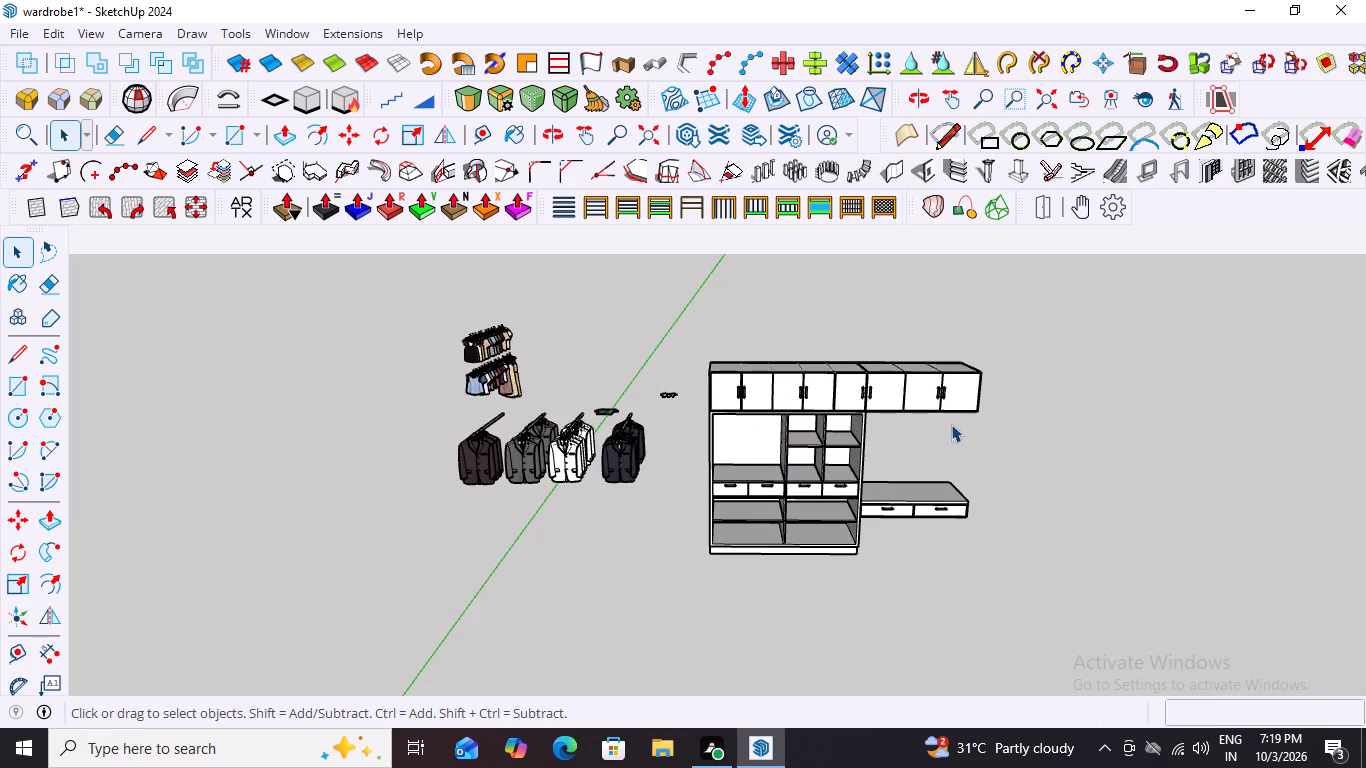
pyautogui.scroll(2, 544, 471)
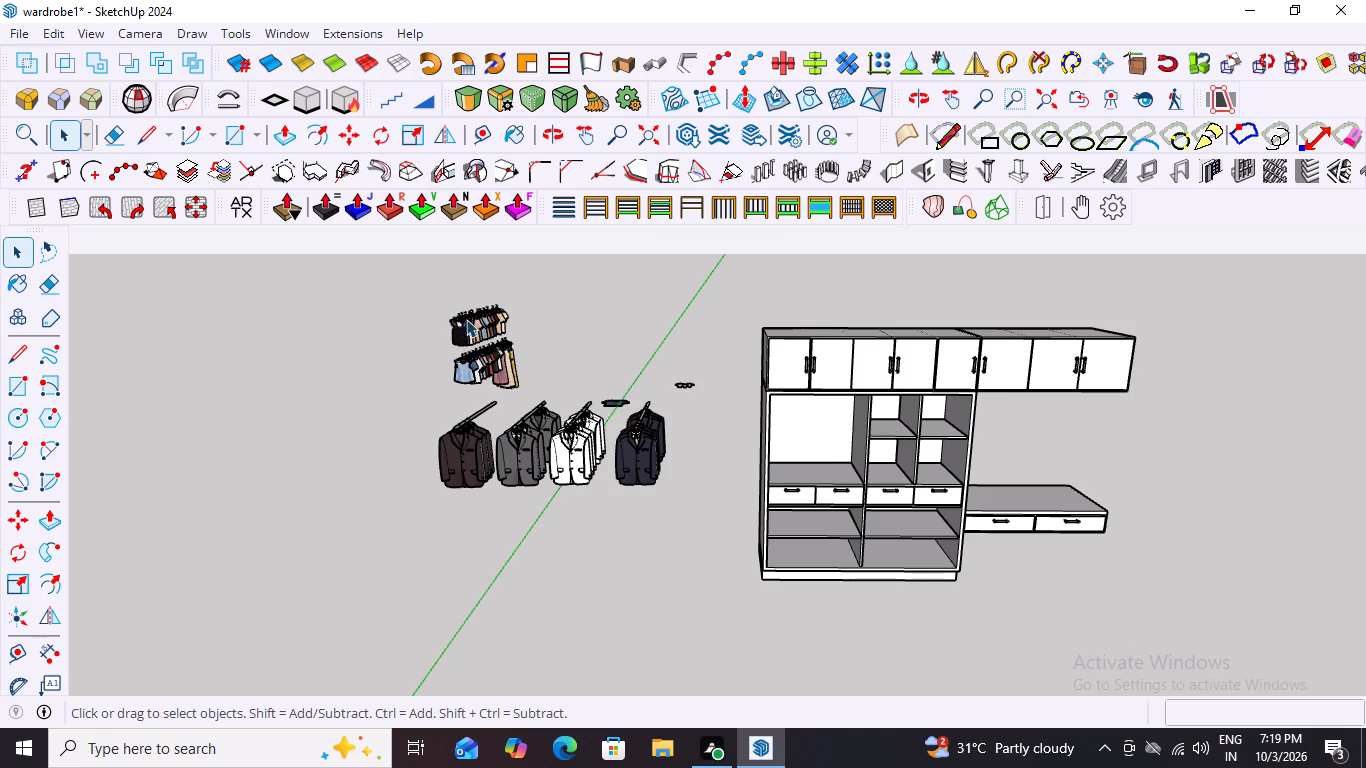
pyautogui.scroll(3, 580, 461)
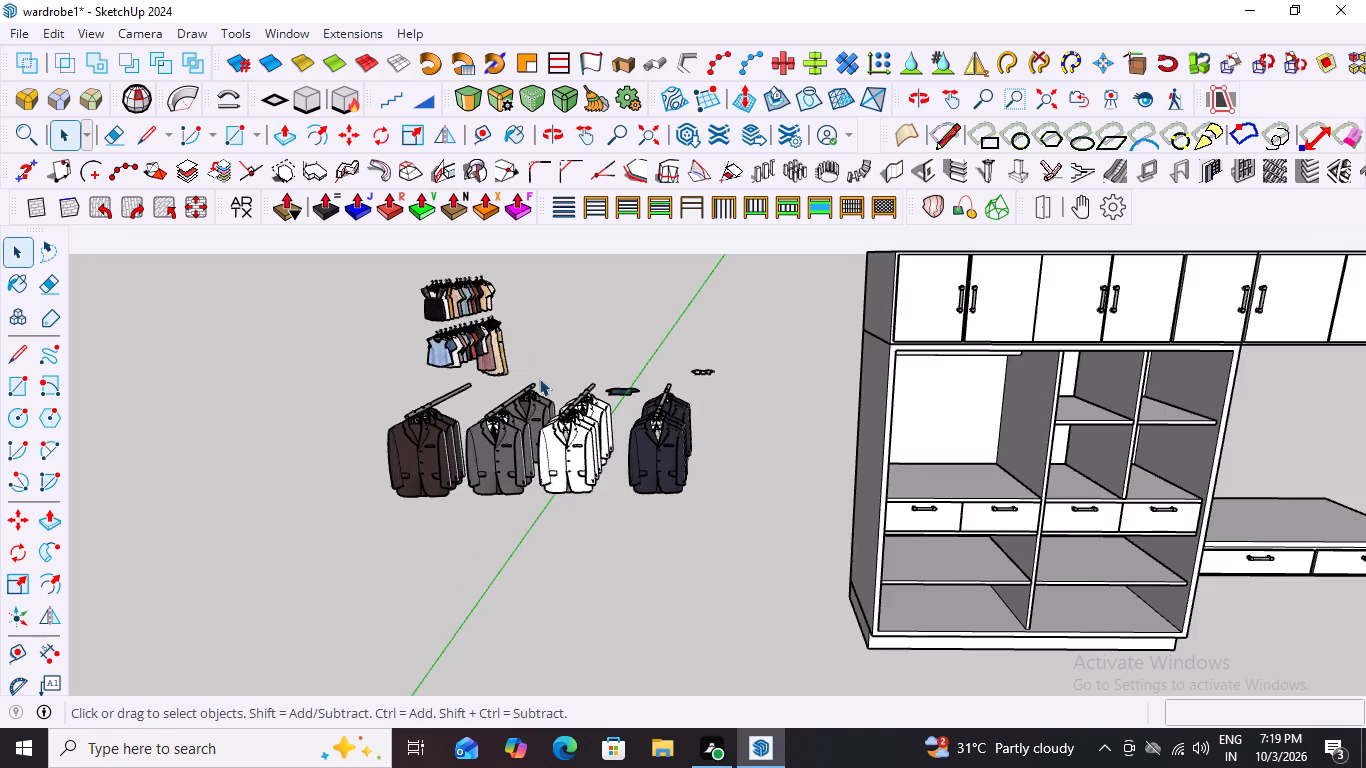
pyautogui.scroll(4, 509, 343)
# Reopen 3D Warehouse and browse the "clothes" model results for folded garment stacks.
pyautogui.click(287, 32)
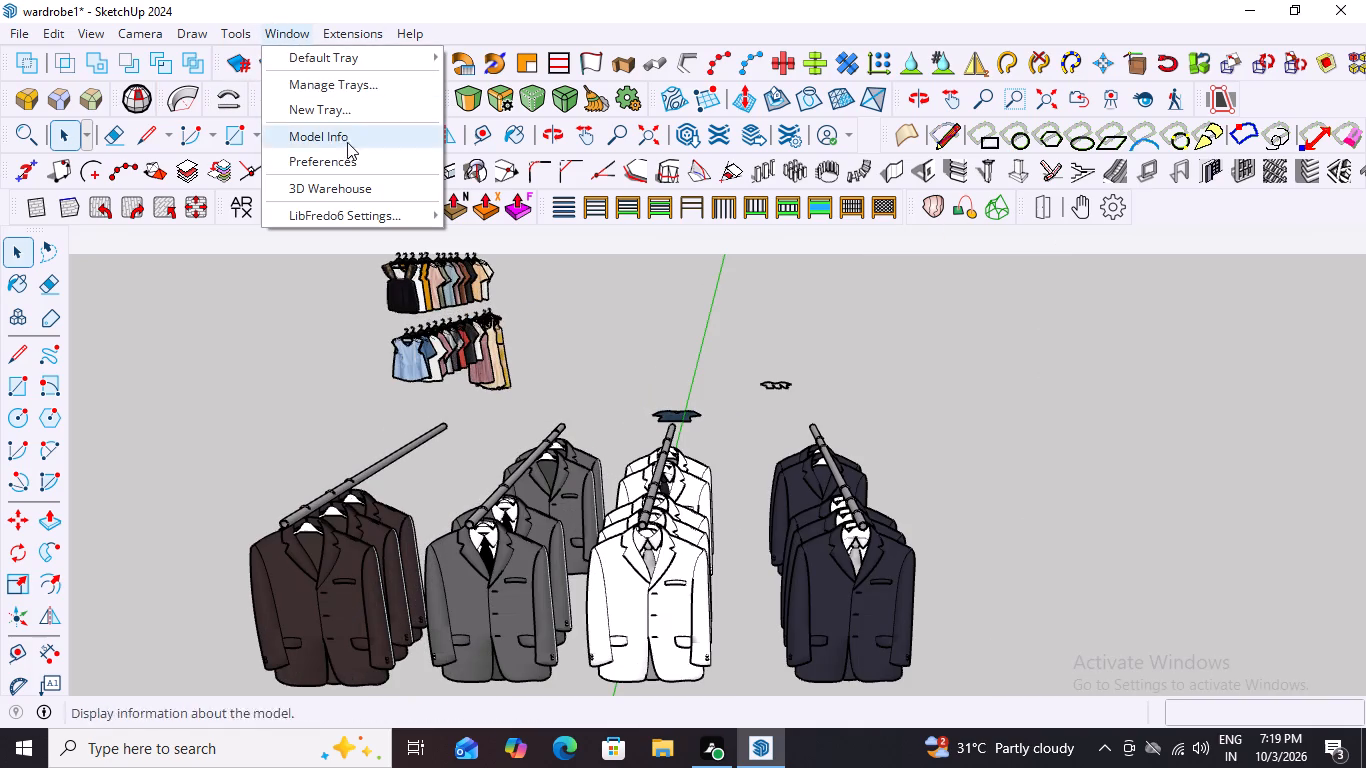
pyautogui.click(350, 190)
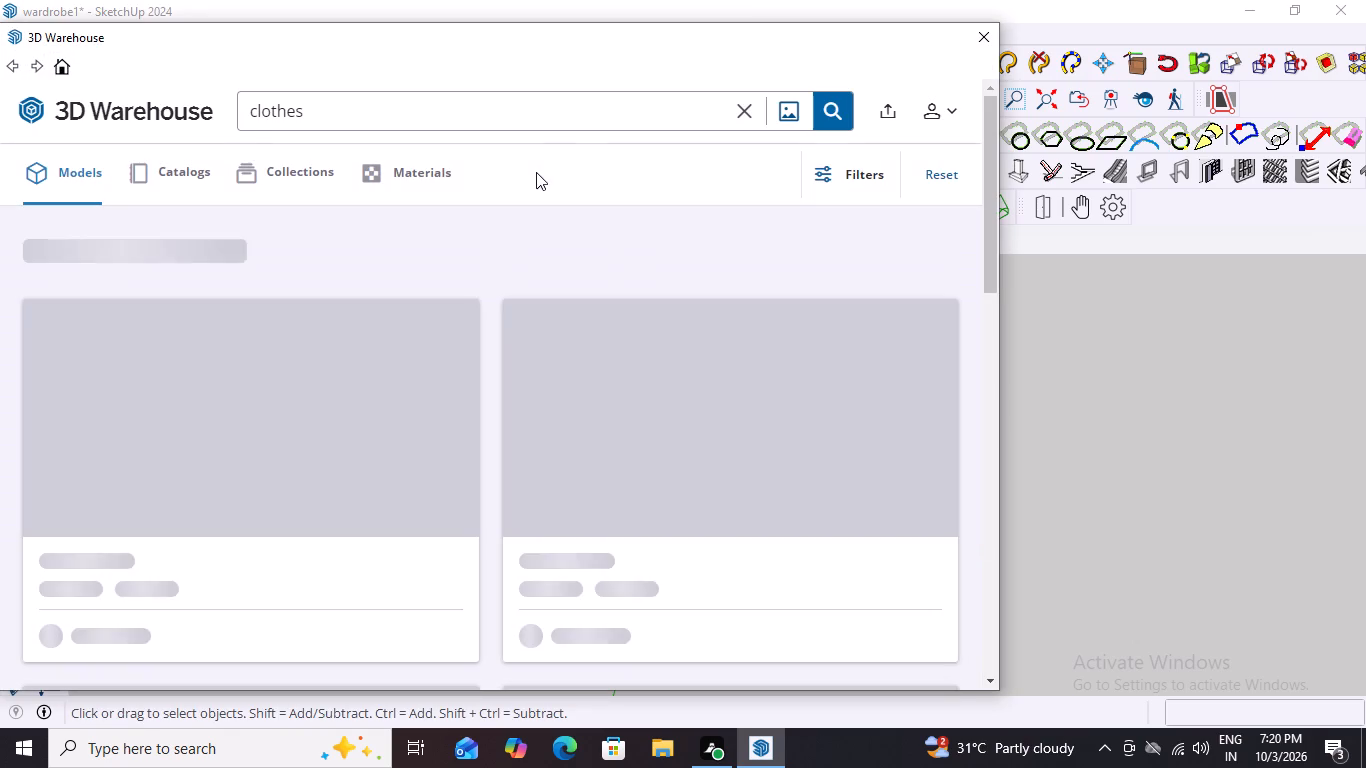
pyautogui.scroll(-2, 523, 188)
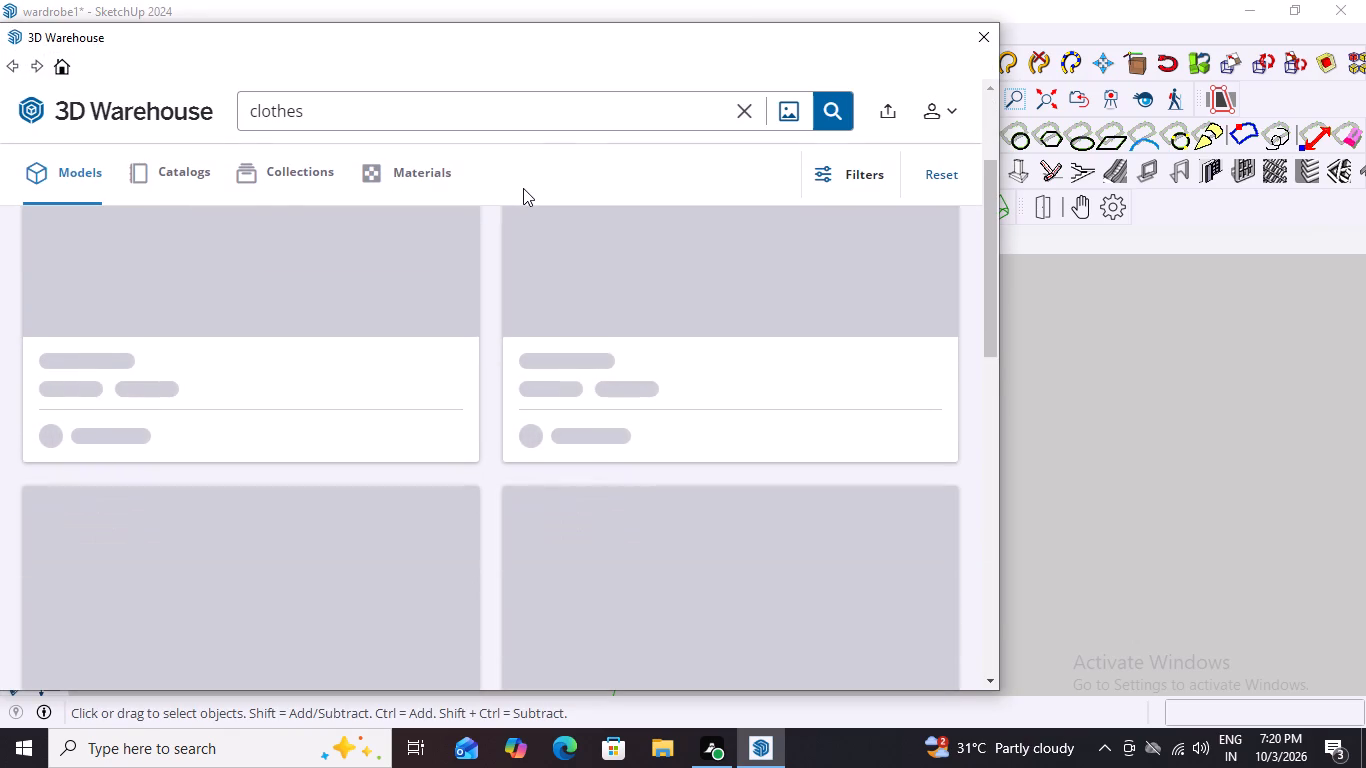
pyautogui.scroll(3, 523, 188)
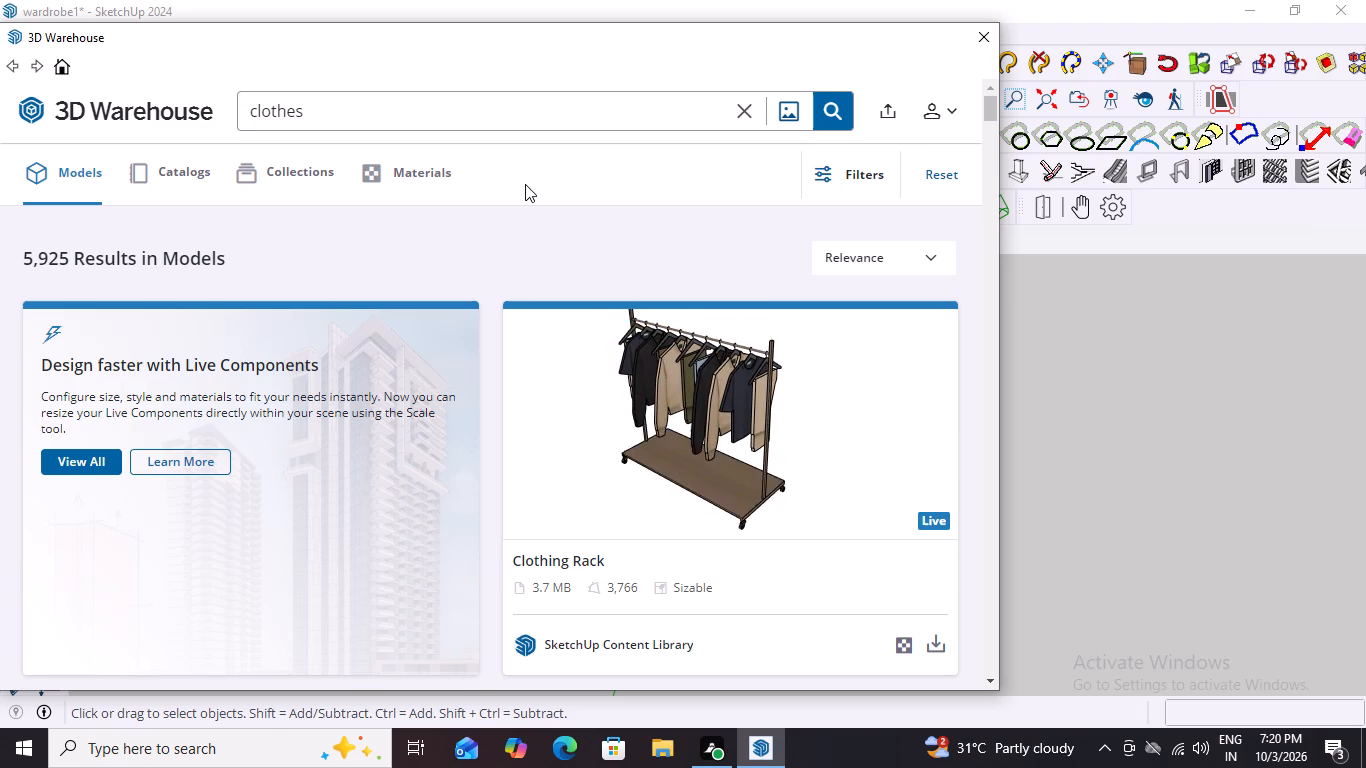
pyautogui.scroll(-5, 661, 272)
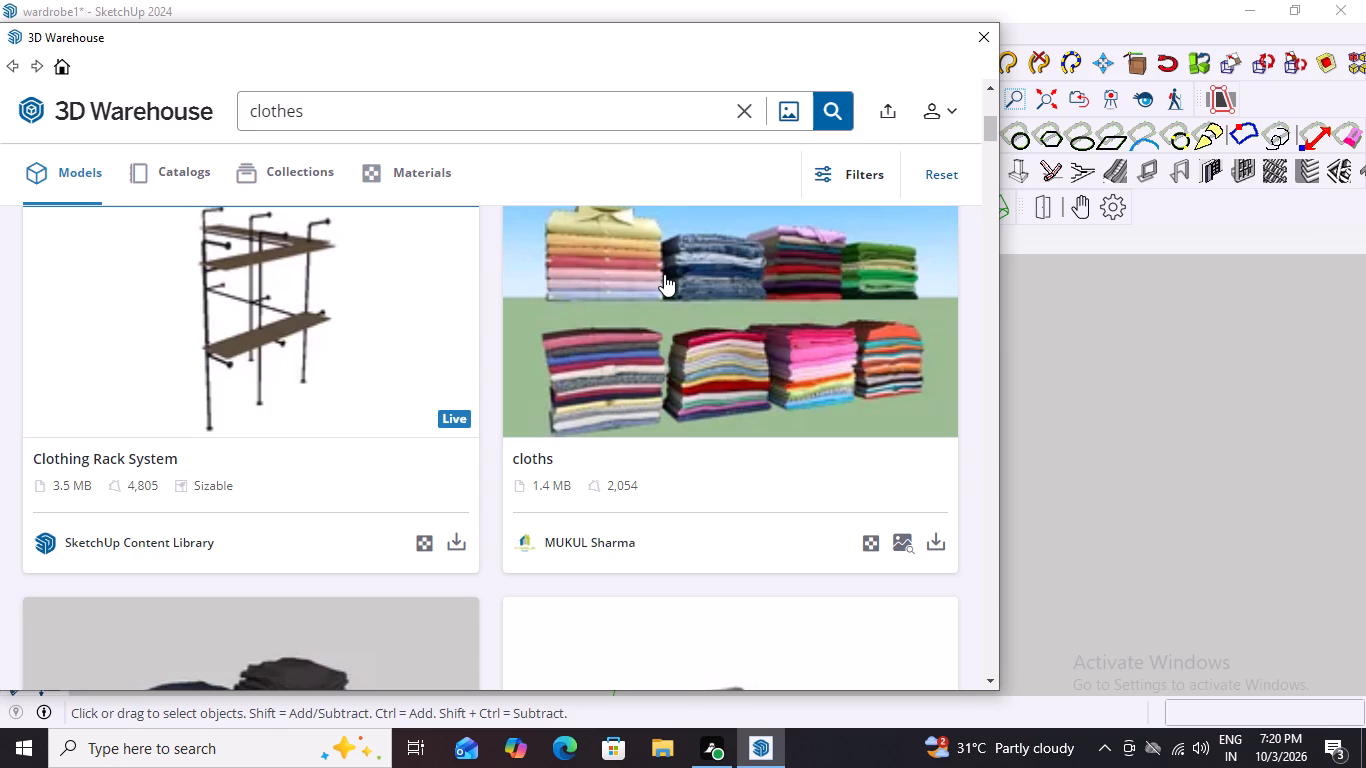
pyautogui.scroll(-3, 743, 291)
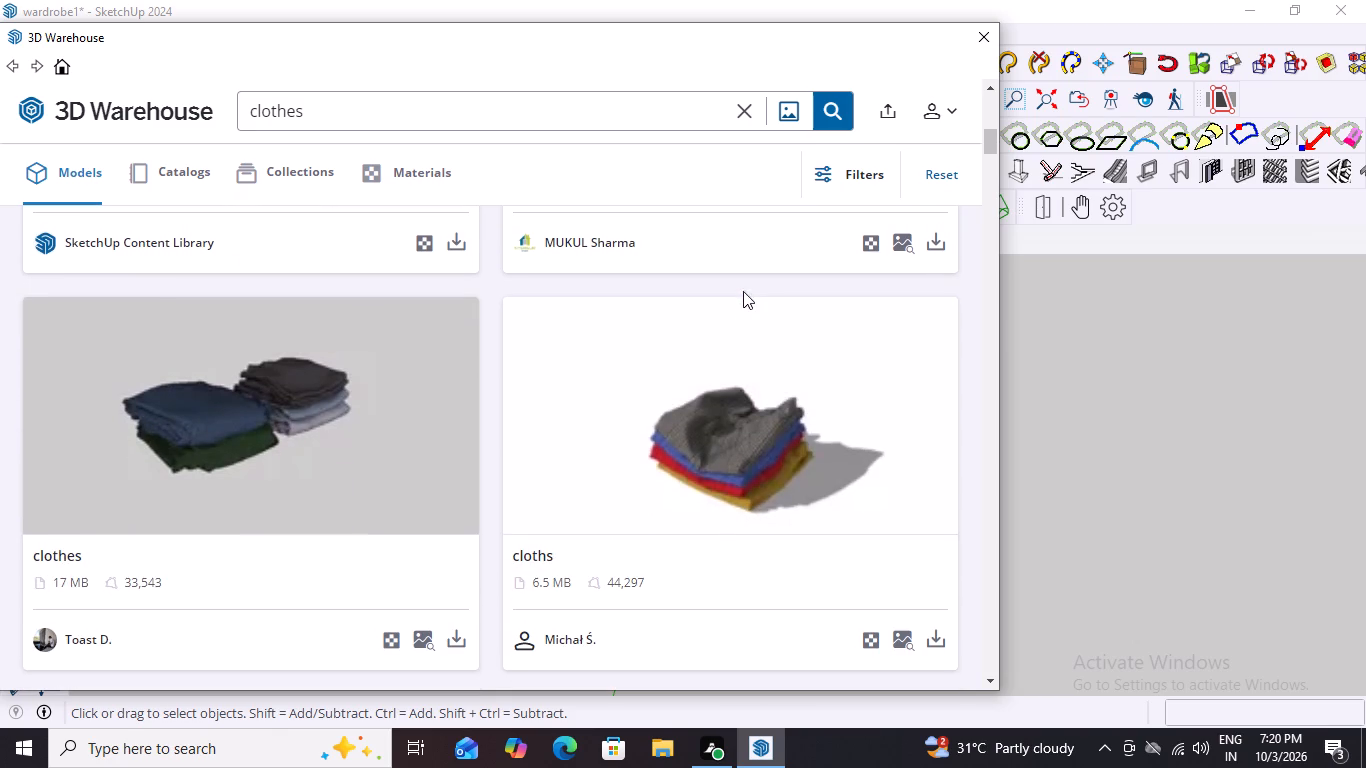
pyautogui.scroll(7, 709, 345)
pyautogui.scroll(-3, 713, 337)
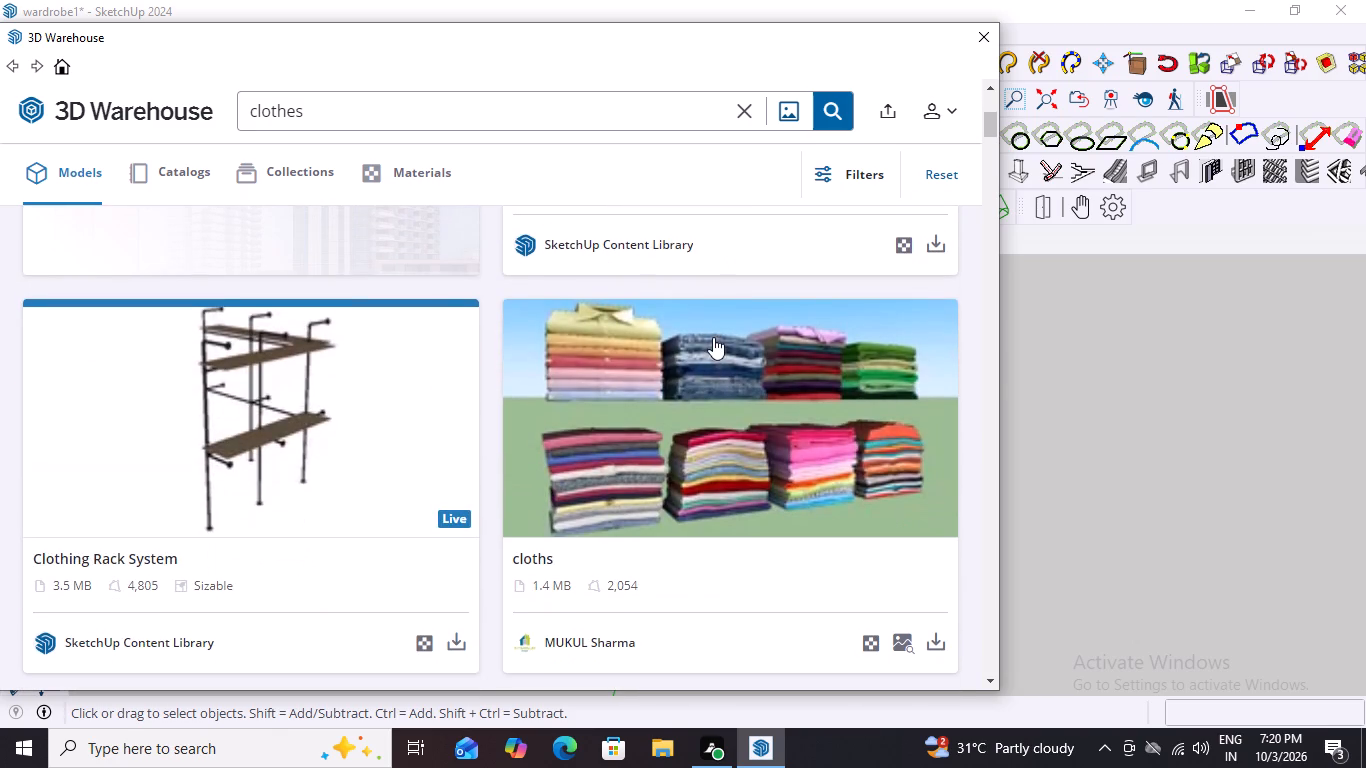
# Import the 1.4 MB "cloths" model of colourful folded stacks and place it on open ground in front of the suits.
pyautogui.click(931, 641)
pyautogui.click(415, 378)
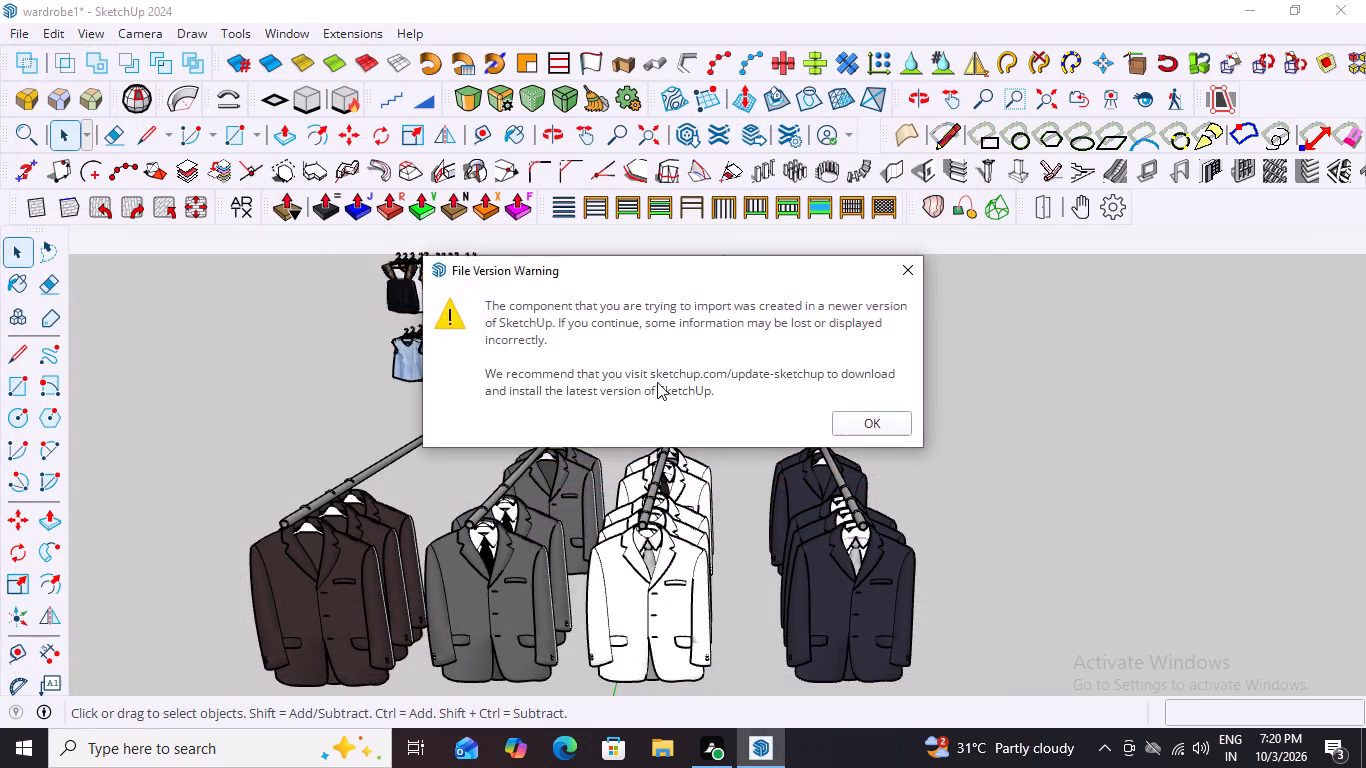
pyautogui.click(878, 422)
pyautogui.scroll(-8, 665, 403)
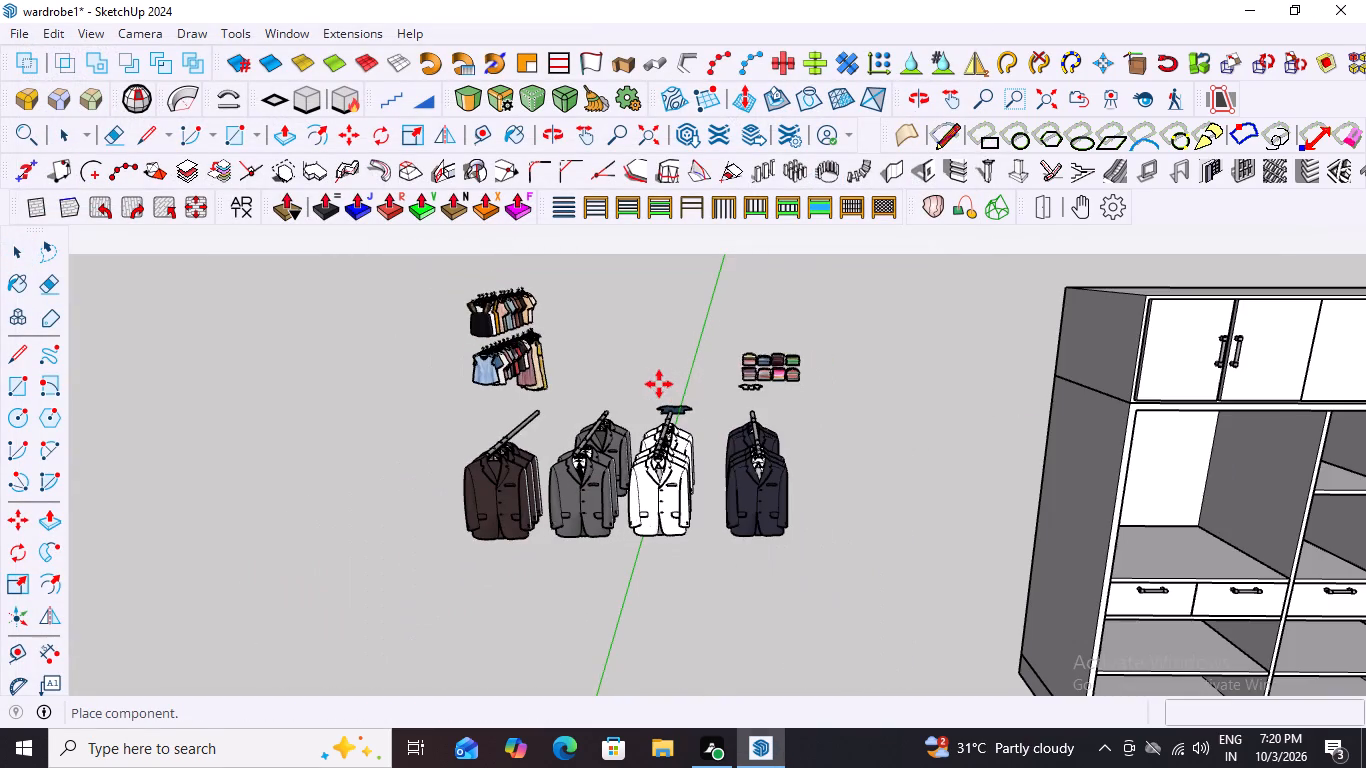
pyautogui.scroll(2, 272, 511)
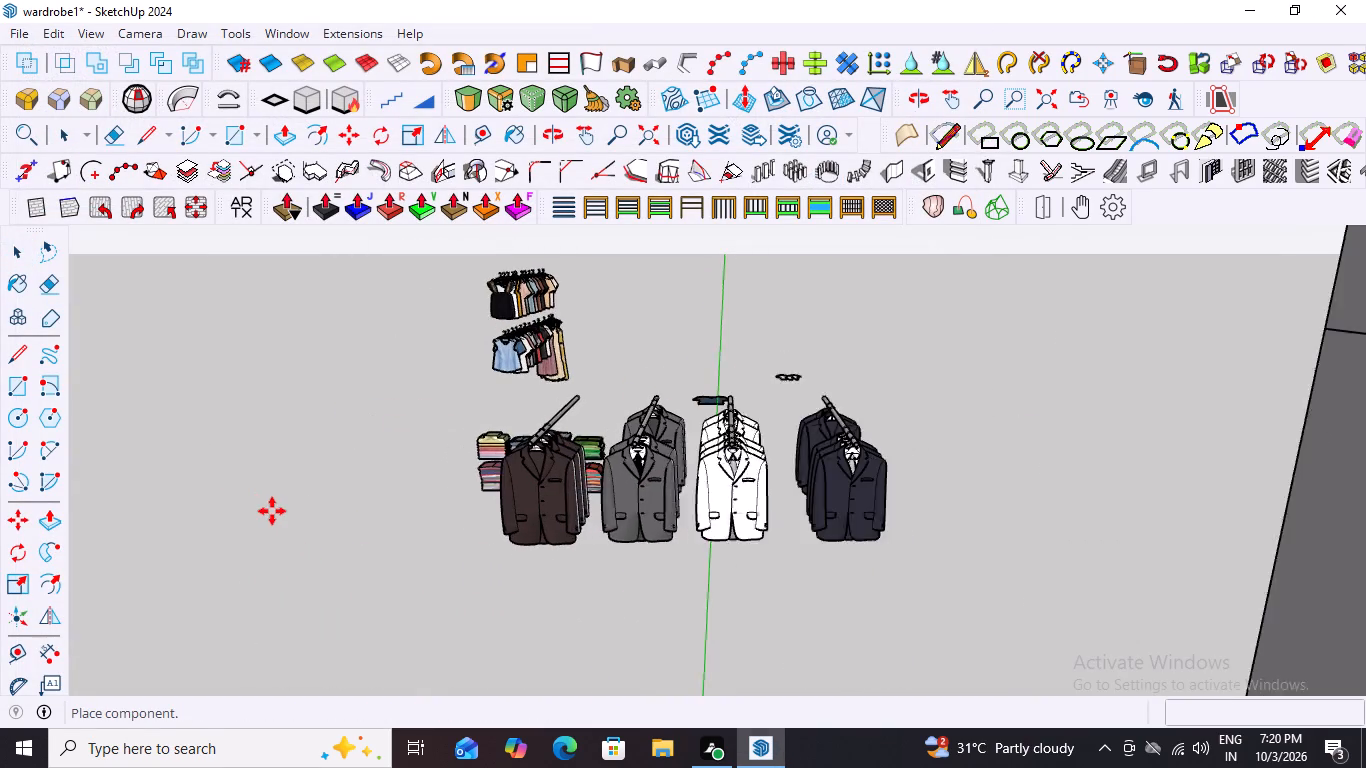
pyautogui.scroll(1, 272, 511)
pyautogui.scroll(-2, 261, 432)
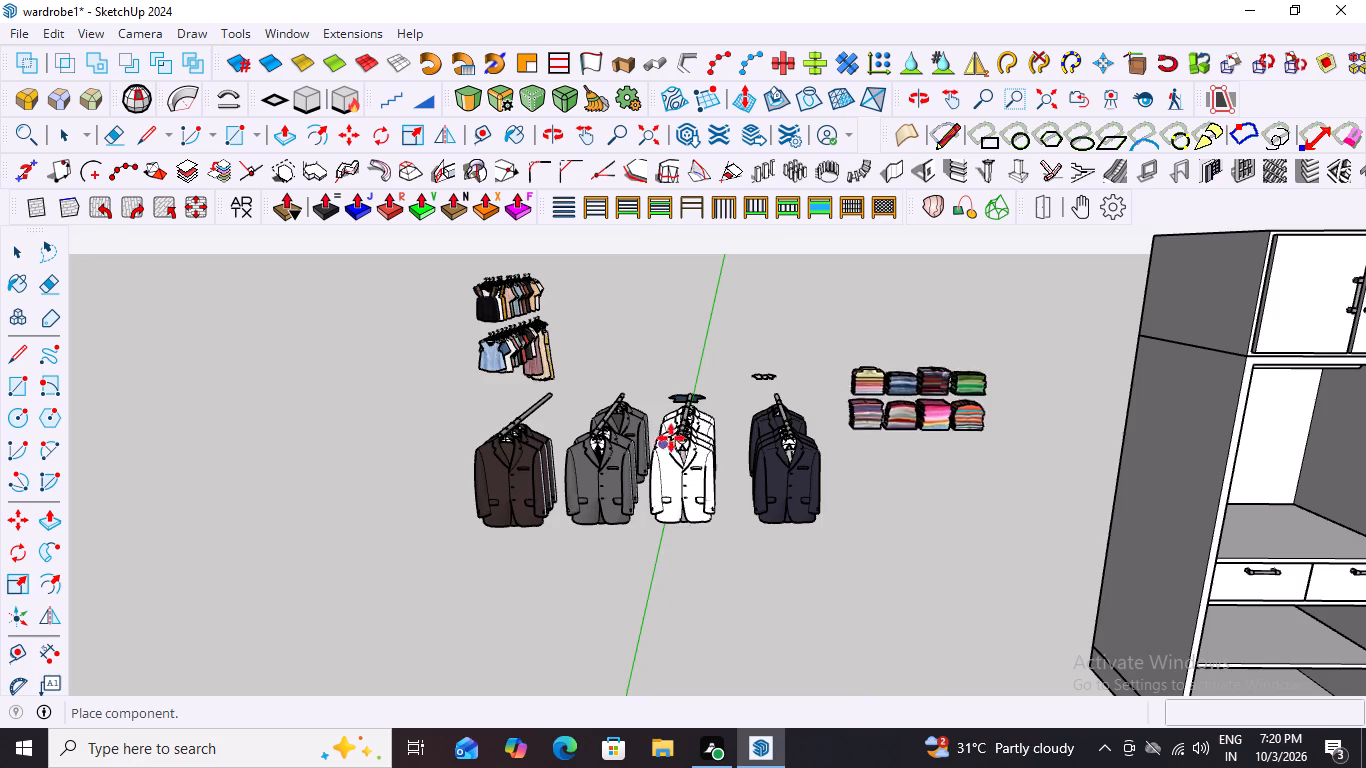
pyautogui.scroll(7, 627, 375)
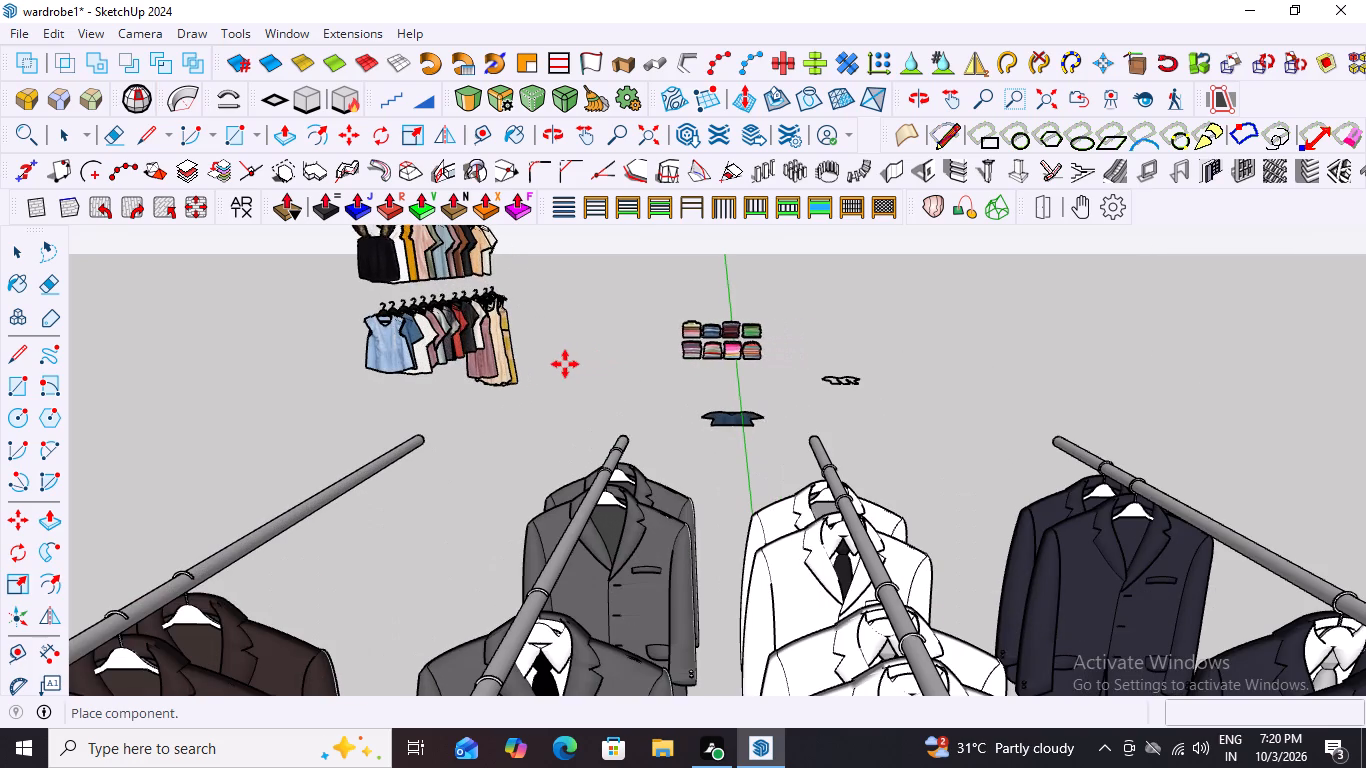
pyautogui.scroll(-20, 613, 312)
pyautogui.scroll(-1, 613, 312)
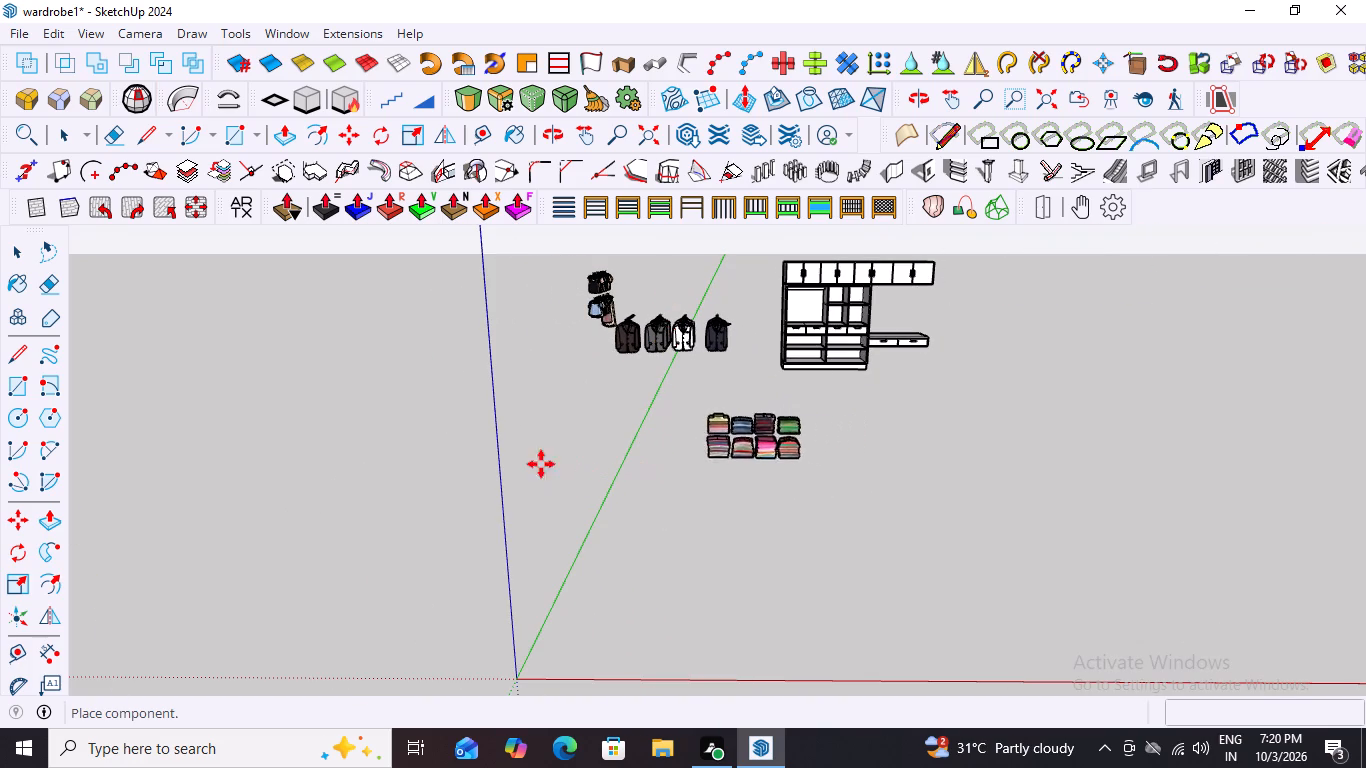
pyautogui.click(511, 453)
pyautogui.scroll(16, 732, 441)
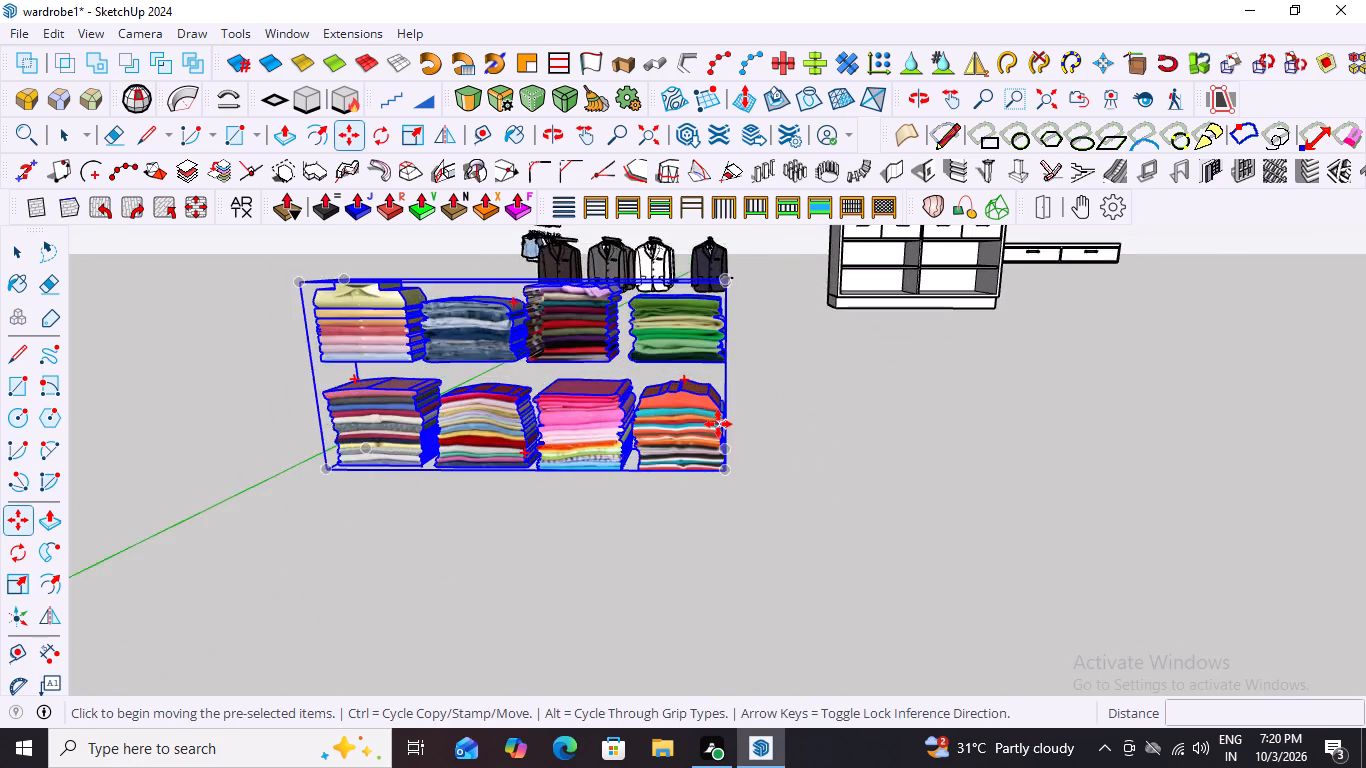
pyautogui.scroll(3, 718, 424)
pyautogui.press('space')
pyautogui.click(858, 390)
# Compare the folded clothes stacks with the wardrobe's open shelves and compartments.
pyautogui.scroll(-3, 777, 401)
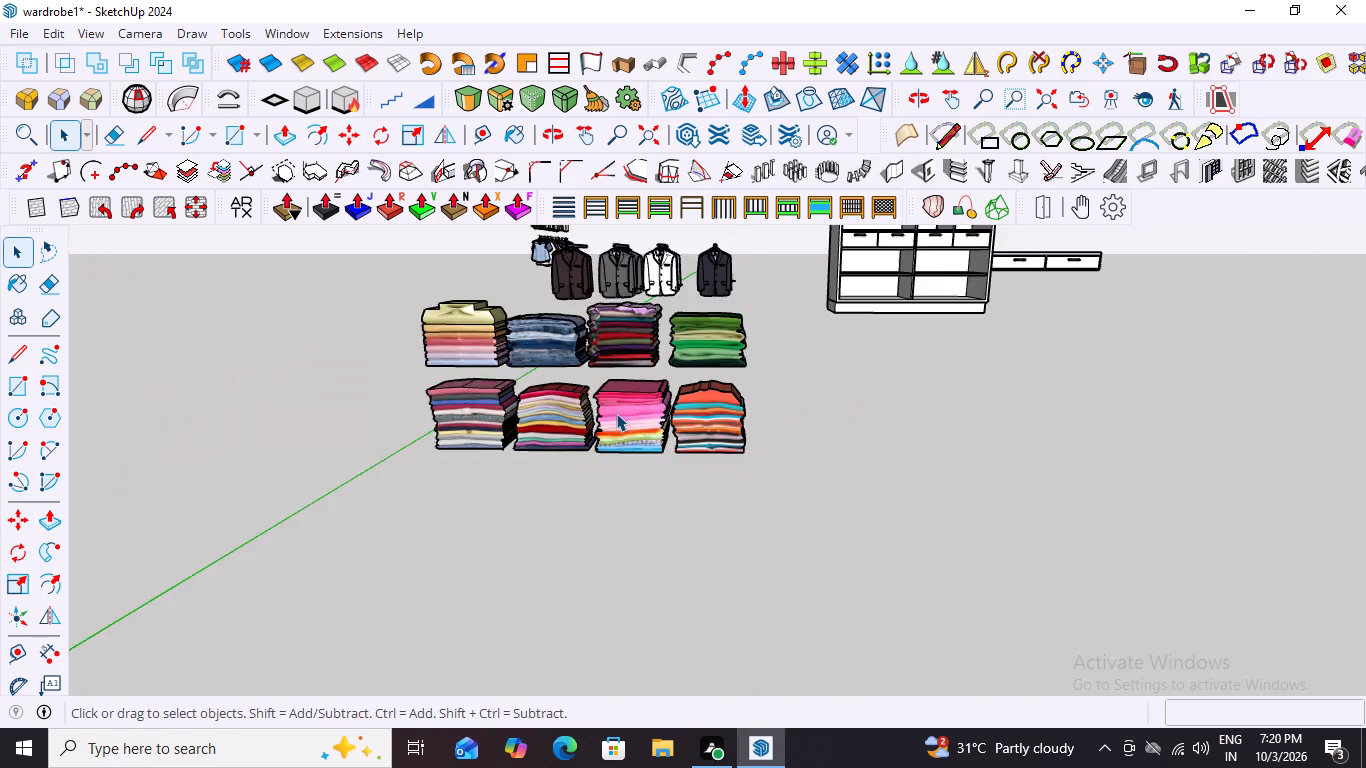
pyautogui.scroll(-5, 616, 413)
pyautogui.scroll(4, 979, 269)
pyautogui.scroll(-6, 1046, 246)
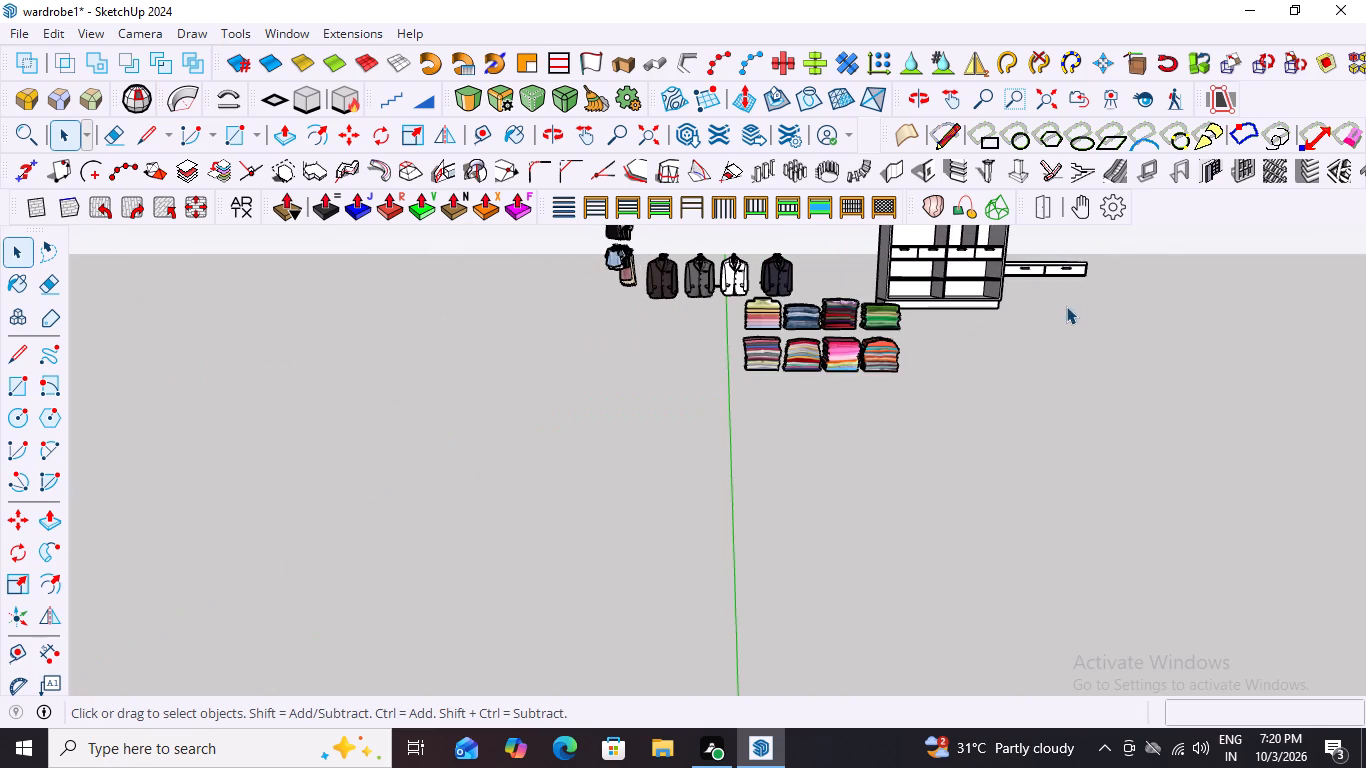
pyautogui.scroll(4, 1007, 199)
pyautogui.scroll(3, 994, 283)
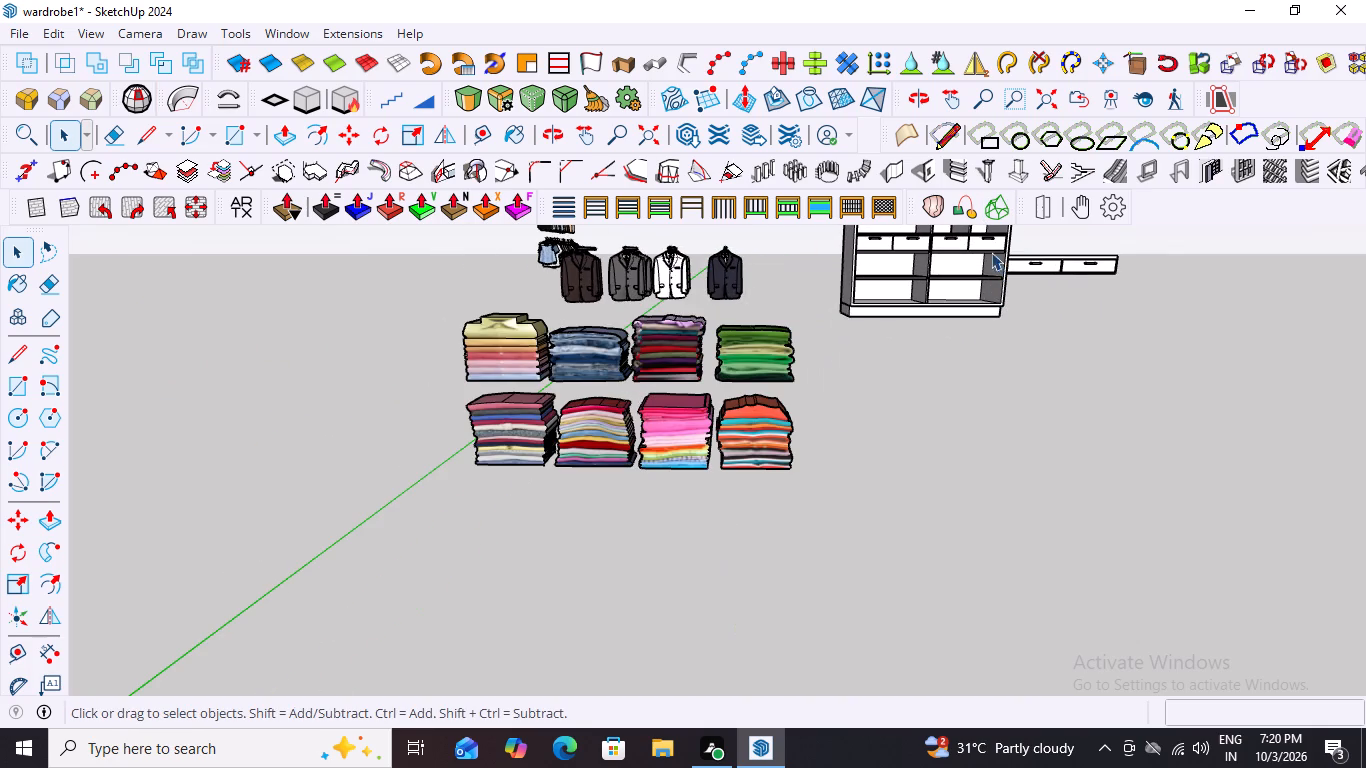
pyautogui.scroll(-11, 795, 408)
pyautogui.scroll(8, 908, 270)
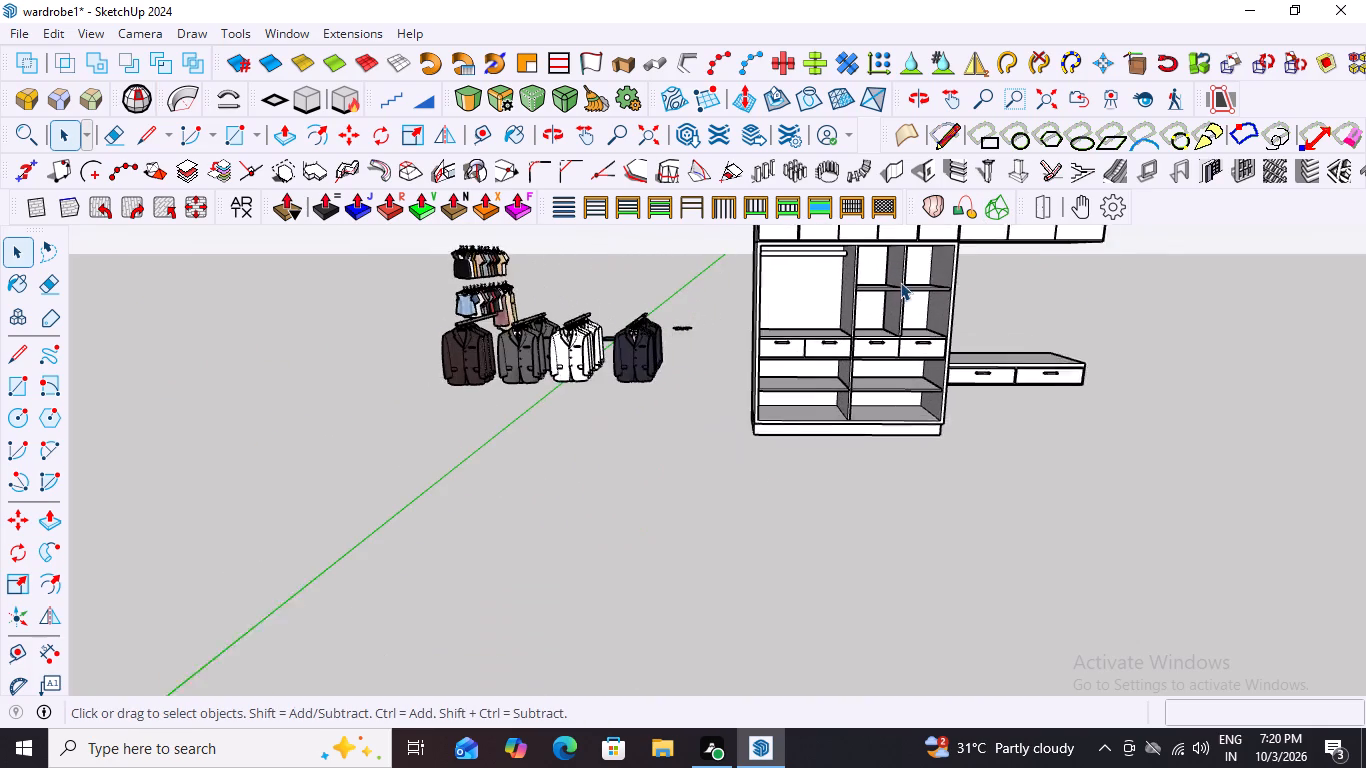
pyautogui.scroll(-5, 977, 311)
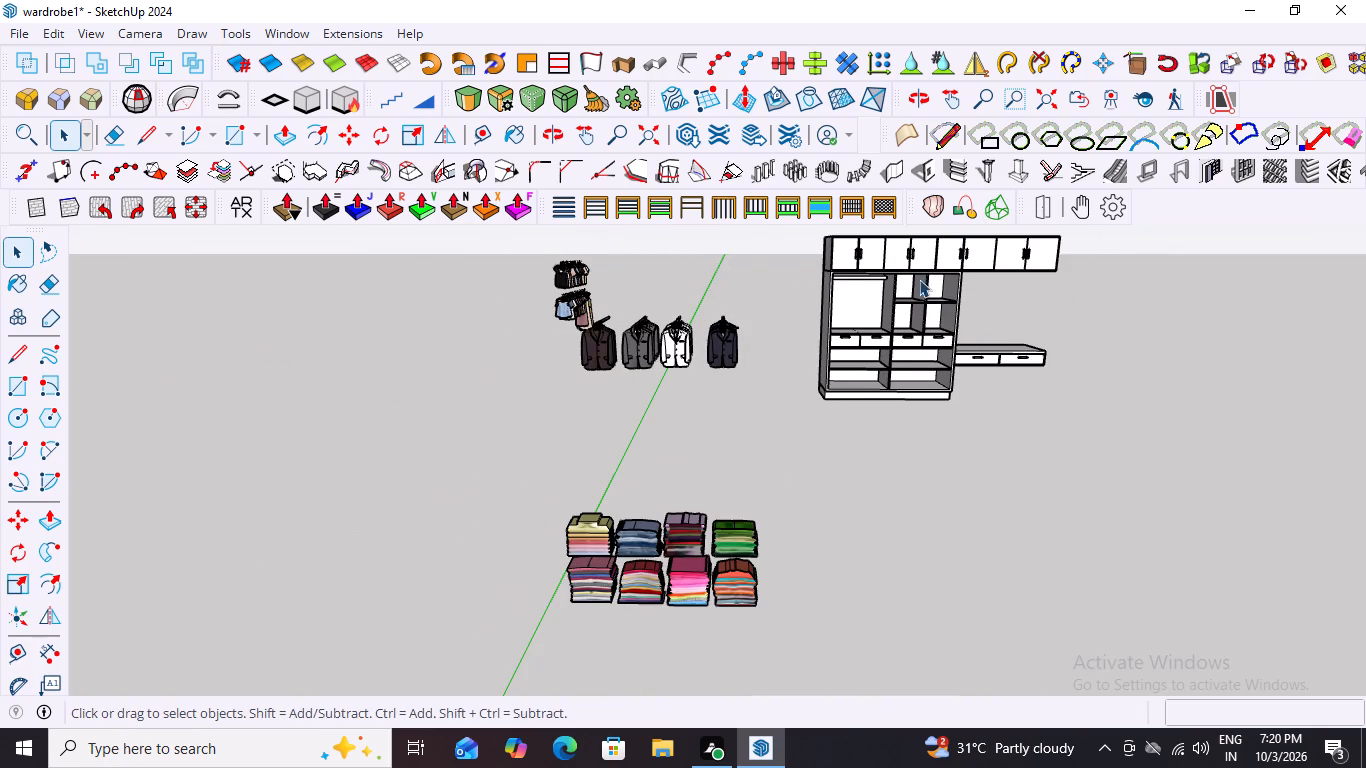
pyautogui.scroll(9, 920, 284)
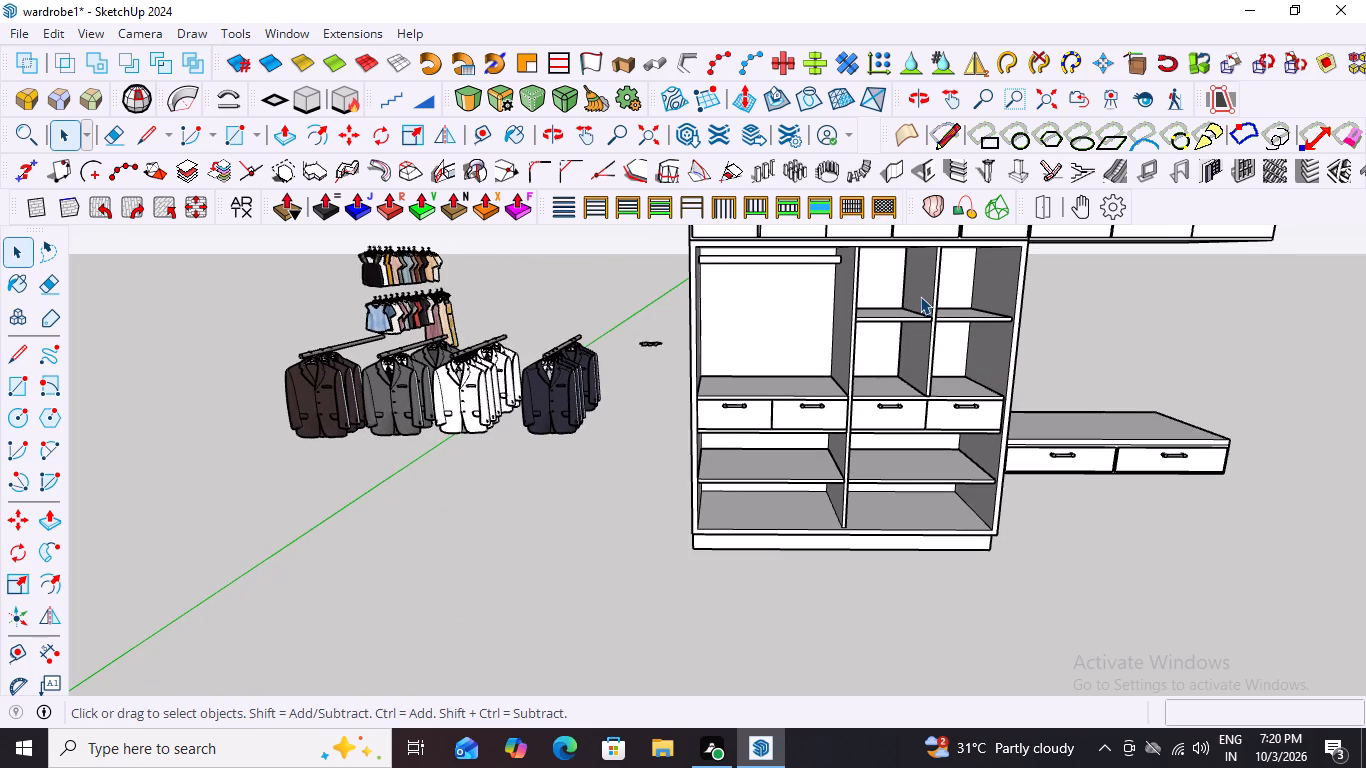
pyautogui.scroll(-11, 920, 296)
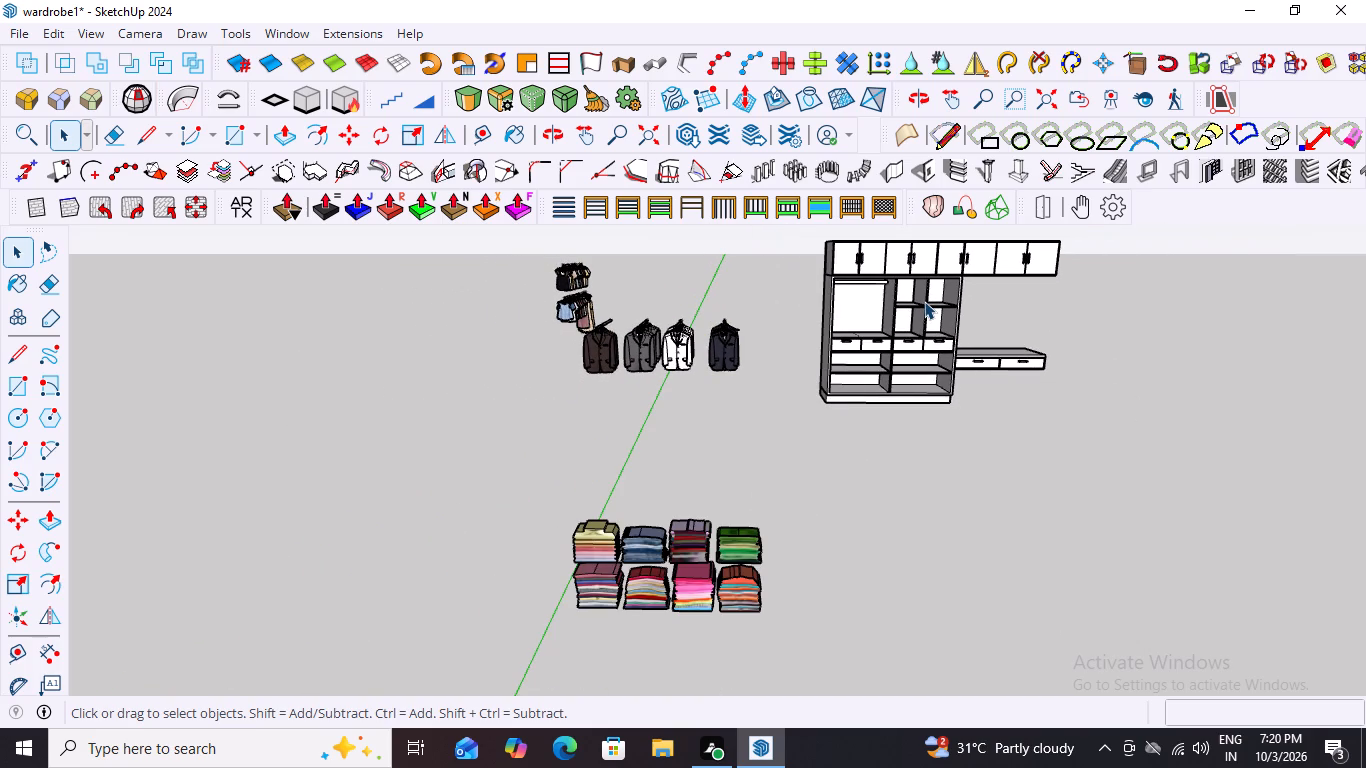
pyautogui.scroll(6, 937, 378)
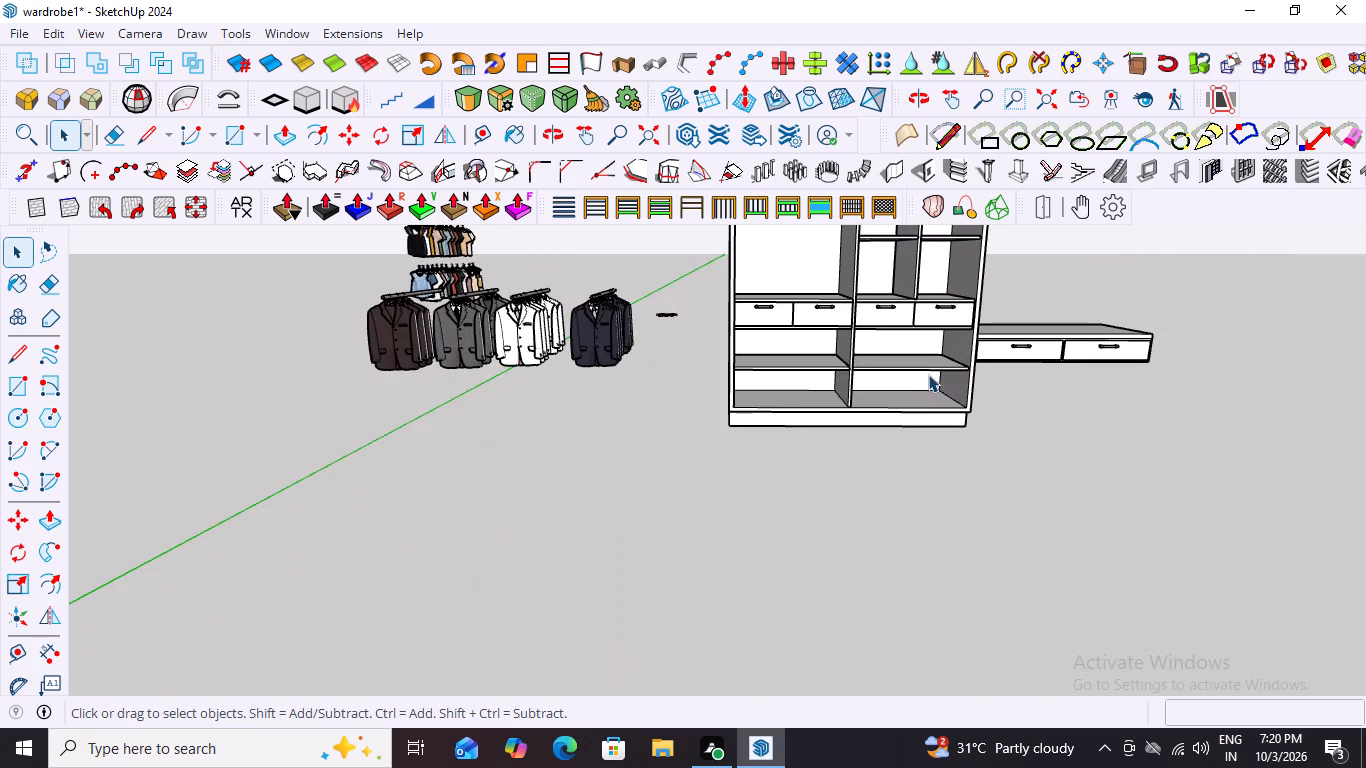
pyautogui.scroll(-8, 951, 357)
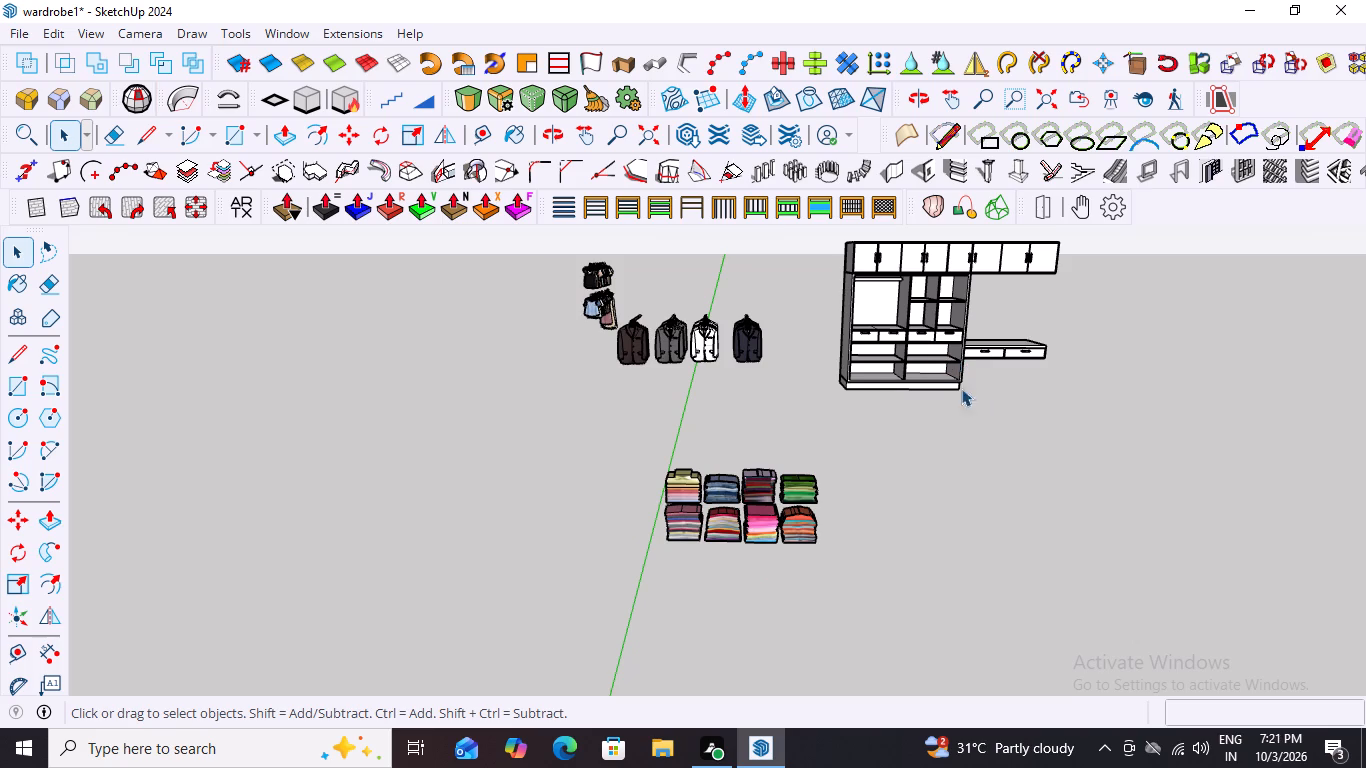
# Examine the eight imported folded clothes stacks up close and against the wardrobe behind them.
pyautogui.scroll(10, 702, 501)
pyautogui.scroll(-6, 681, 469)
pyautogui.scroll(8, 686, 518)
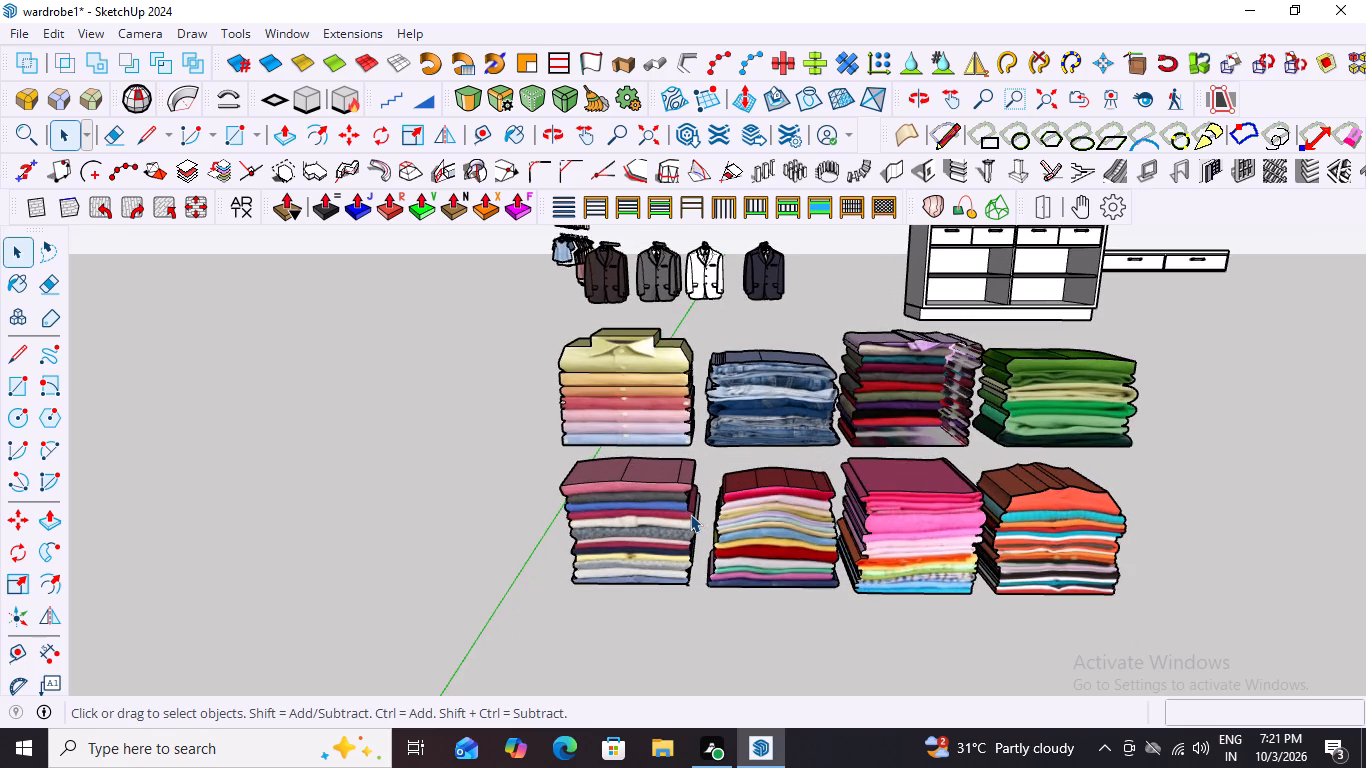
pyautogui.scroll(3, 690, 514)
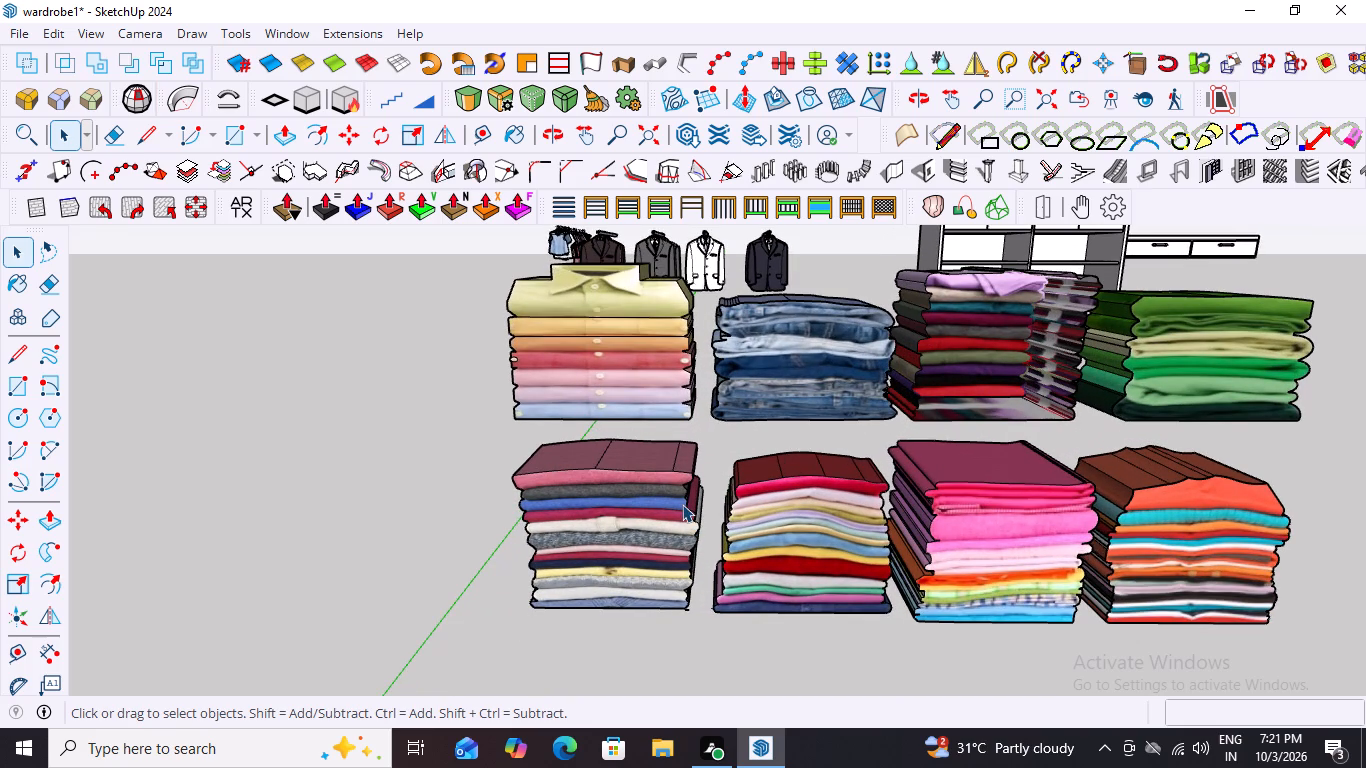
pyautogui.scroll(-3, 605, 477)
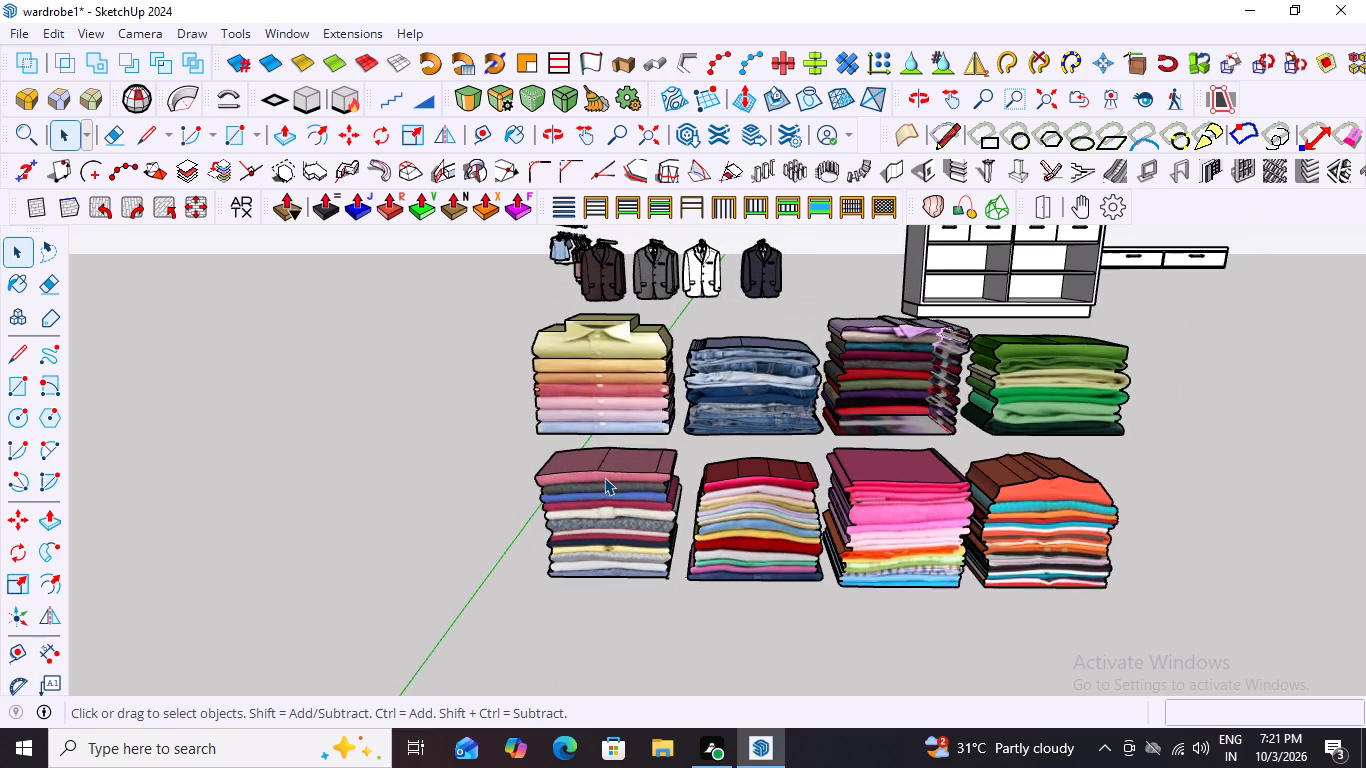
pyautogui.scroll(7, 1000, 412)
pyautogui.scroll(1, 870, 391)
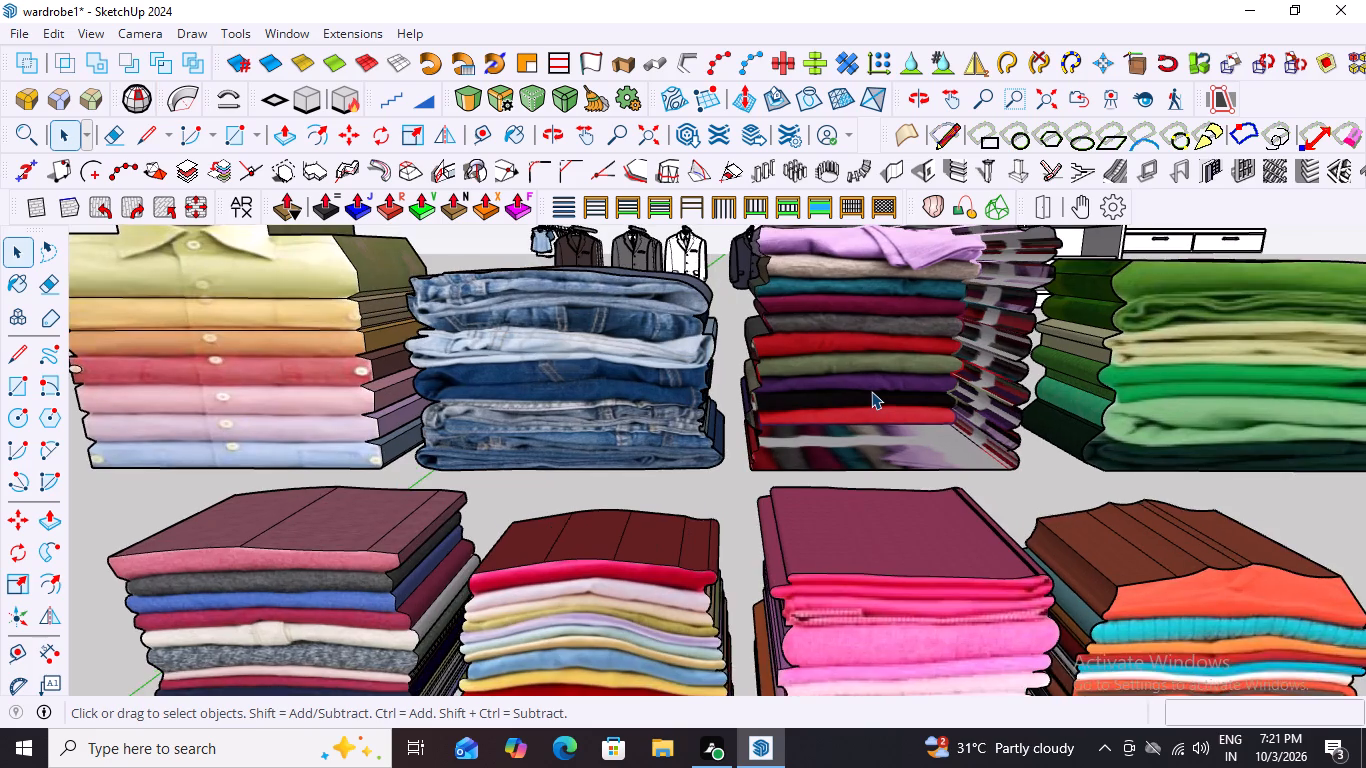
pyautogui.scroll(3, 871, 391)
pyautogui.scroll(-11, 871, 391)
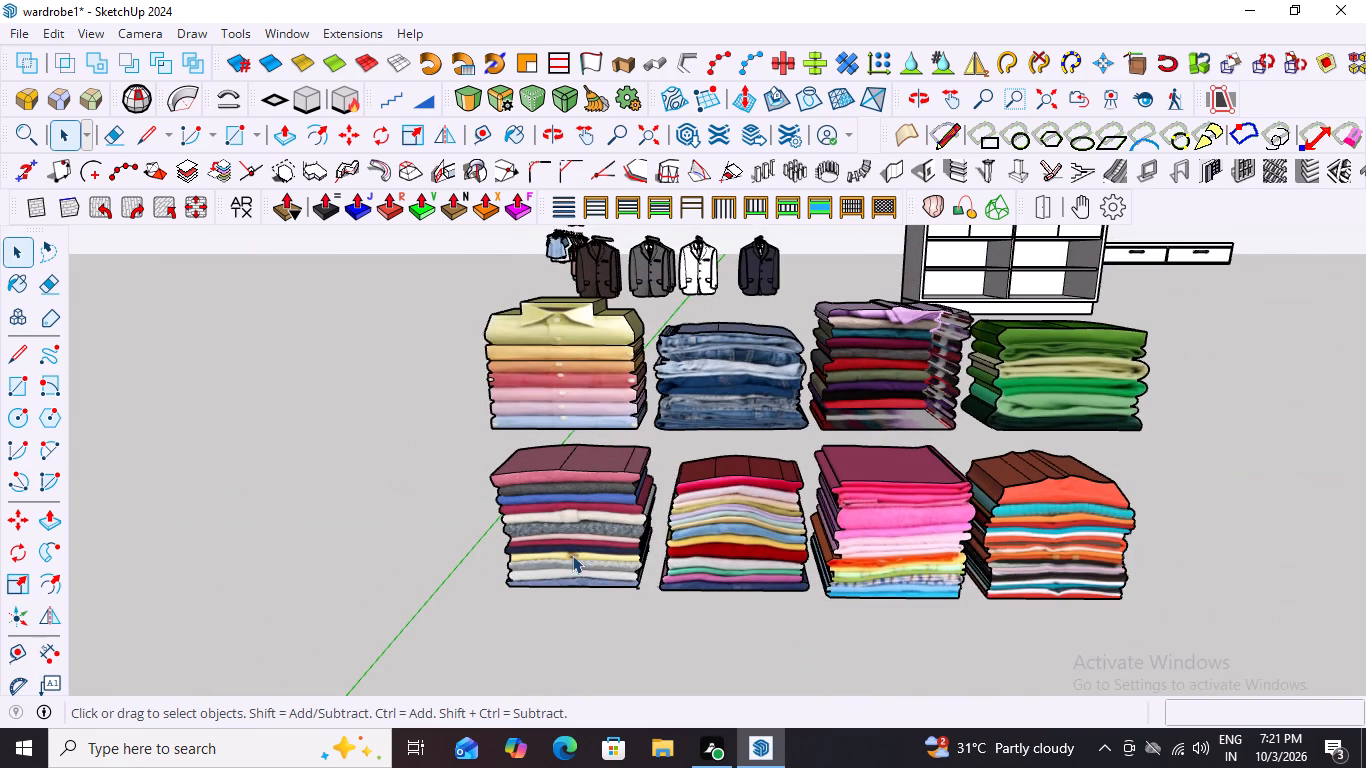
pyautogui.scroll(3, 571, 552)
pyautogui.scroll(-13, 571, 550)
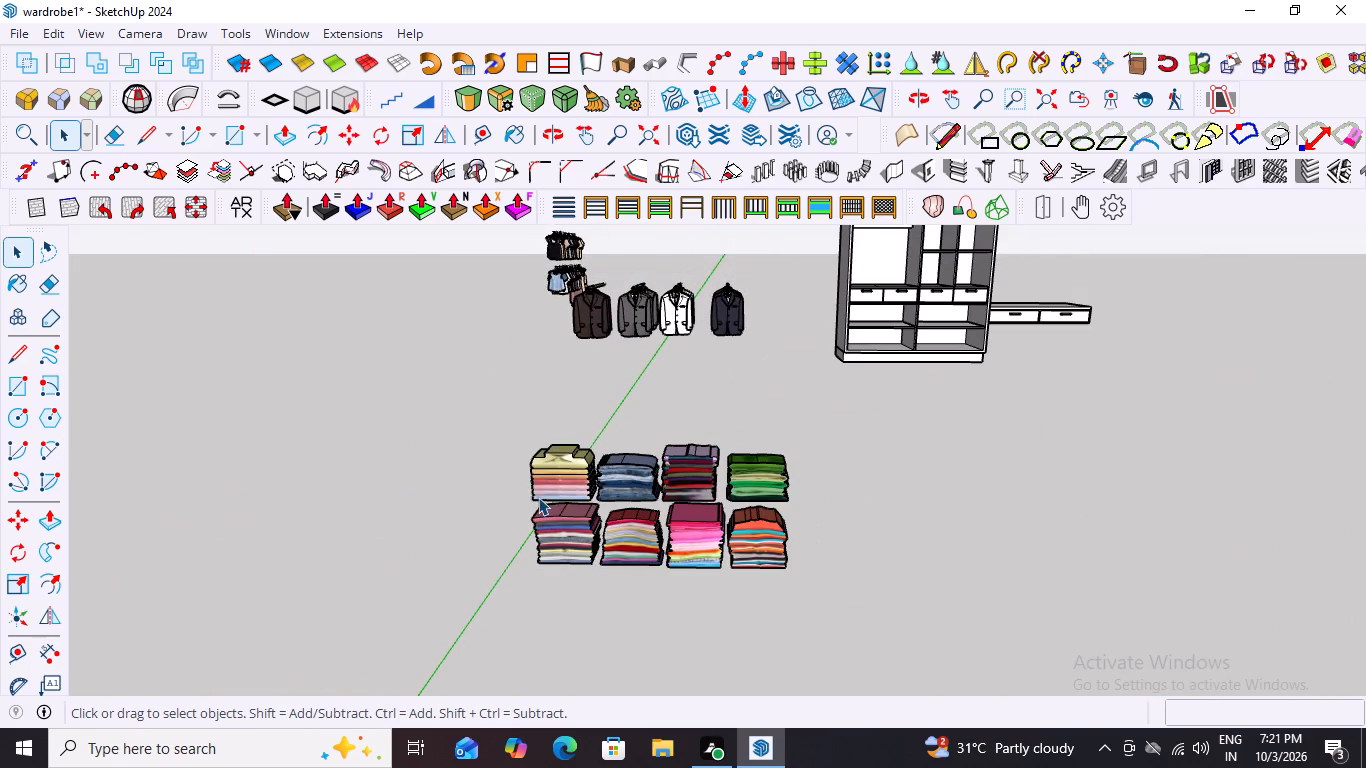
# Move the folded shirt stack with the yellow collar about 27' 3 1/2" onto the wardrobe's left-bay shelf just below the drawers.
pyautogui.click(555, 472)
pyautogui.doubleClick(555, 472)
pyautogui.click(566, 475)
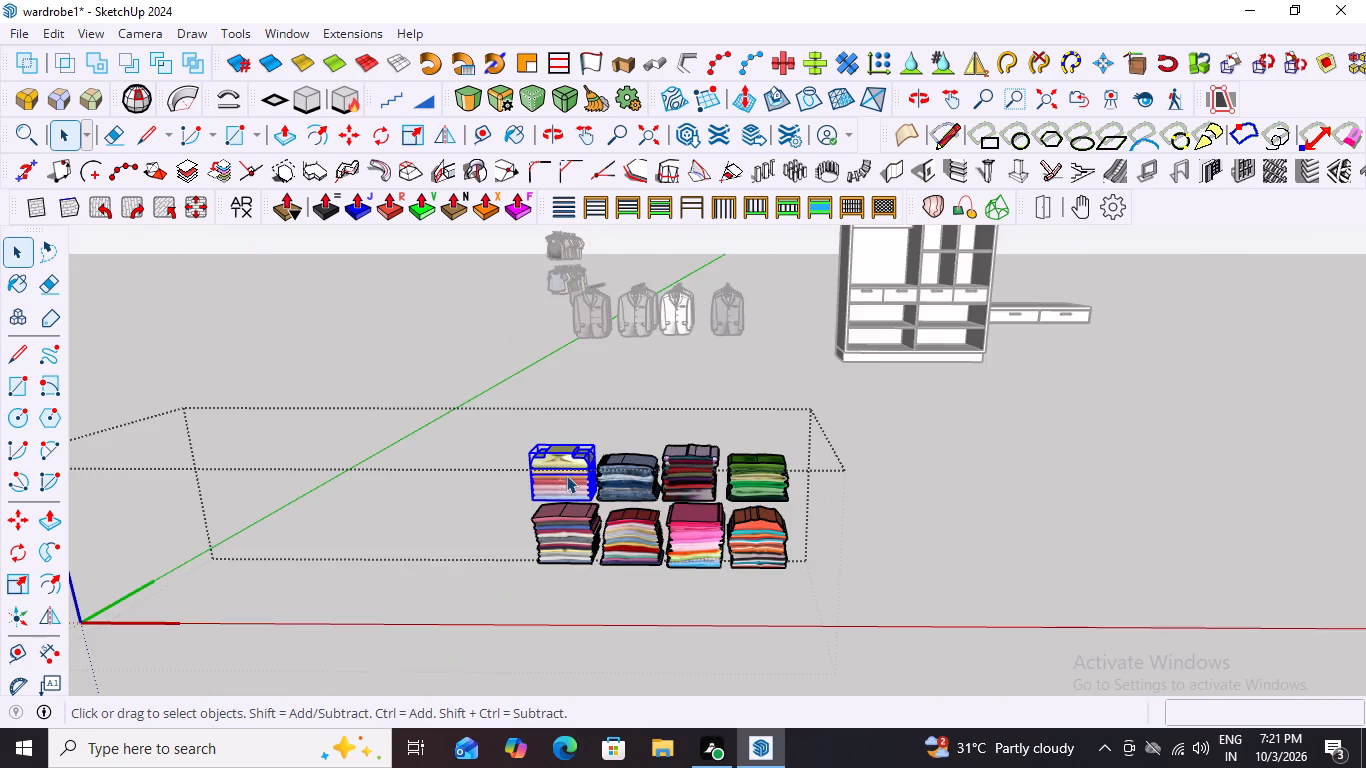
pyautogui.scroll(7, 576, 487)
pyautogui.press('m')
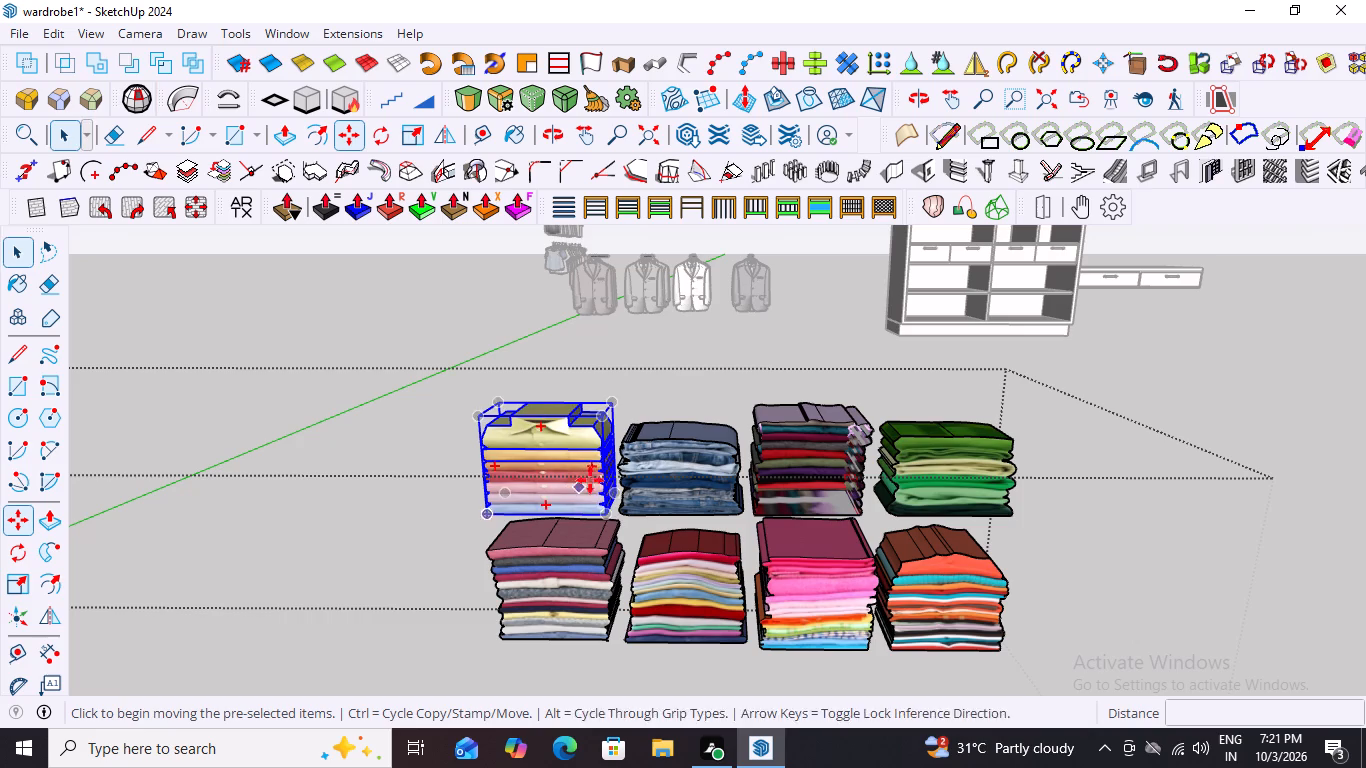
pyautogui.click(611, 514)
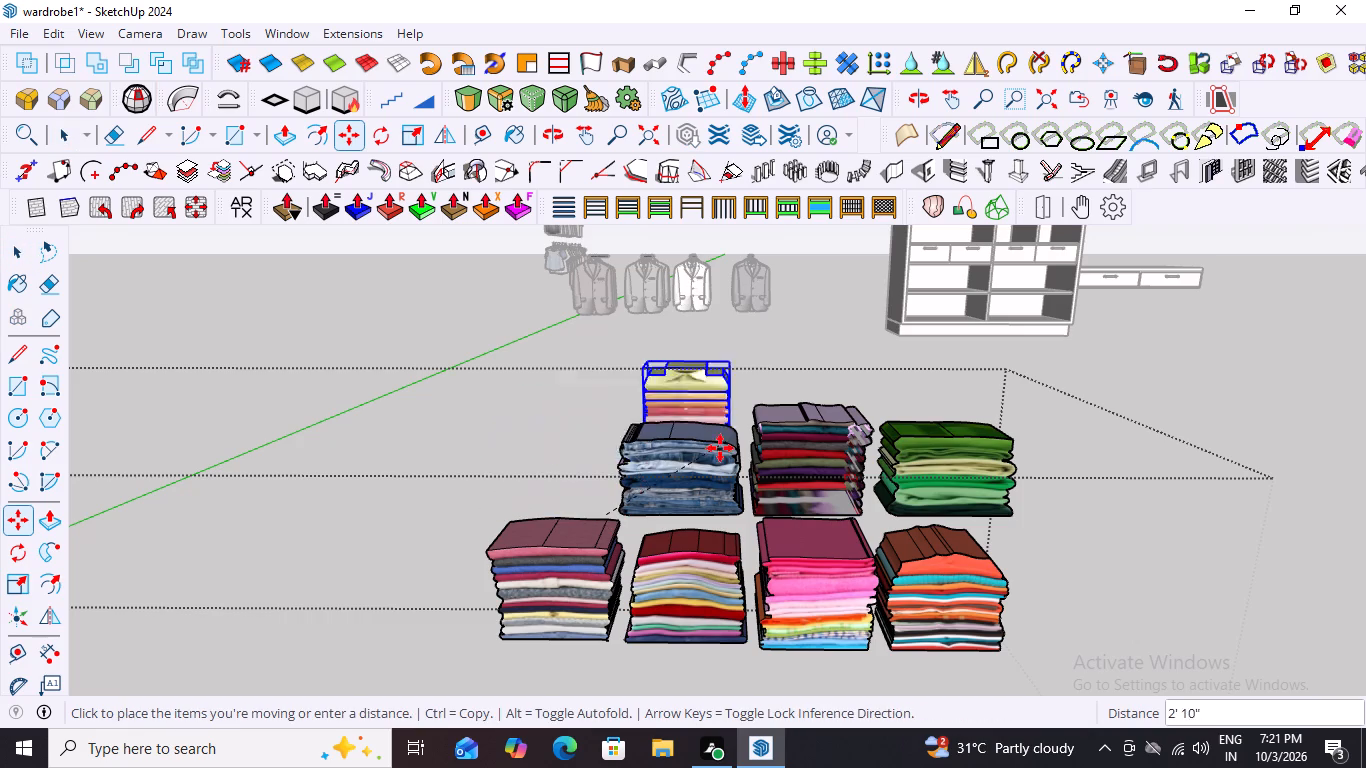
pyautogui.scroll(-5, 639, 481)
pyautogui.scroll(11, 932, 300)
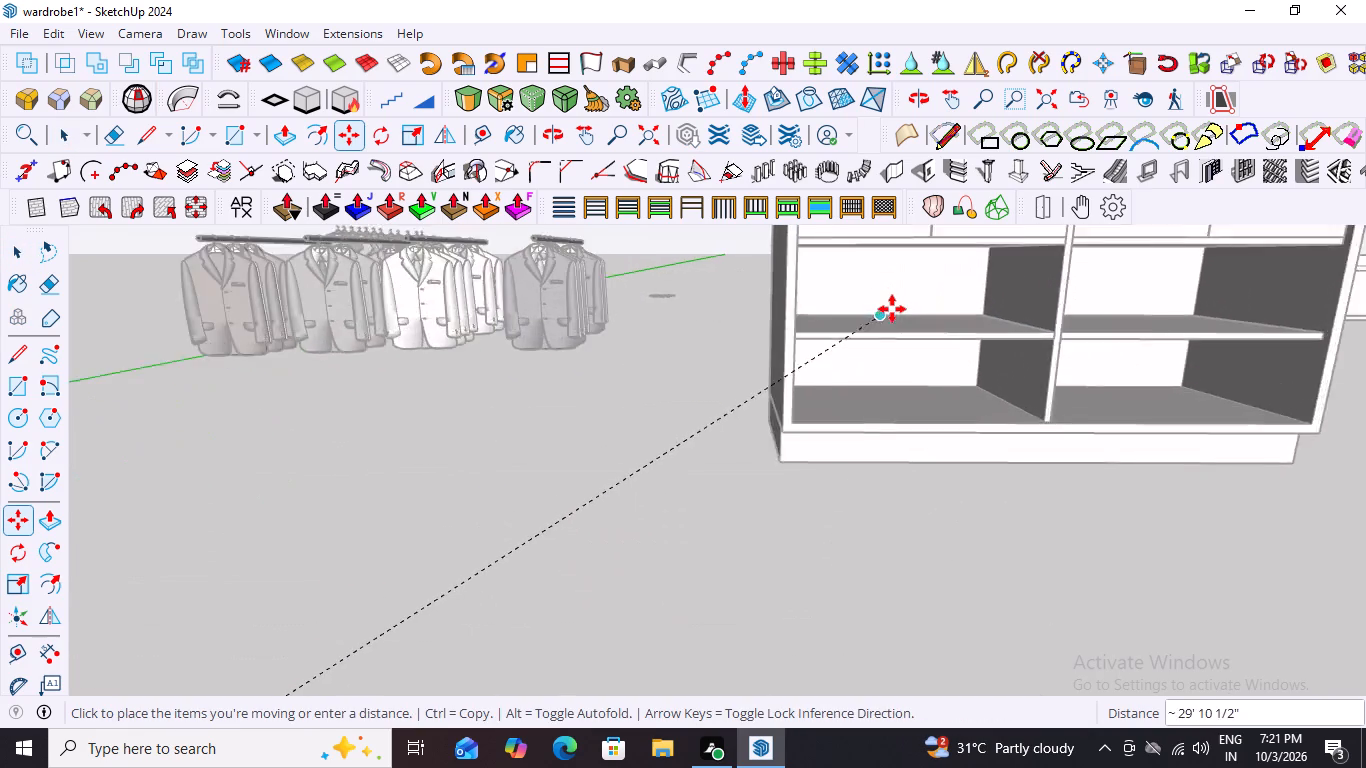
pyautogui.scroll(5, 892, 309)
pyautogui.scroll(-1, 780, 478)
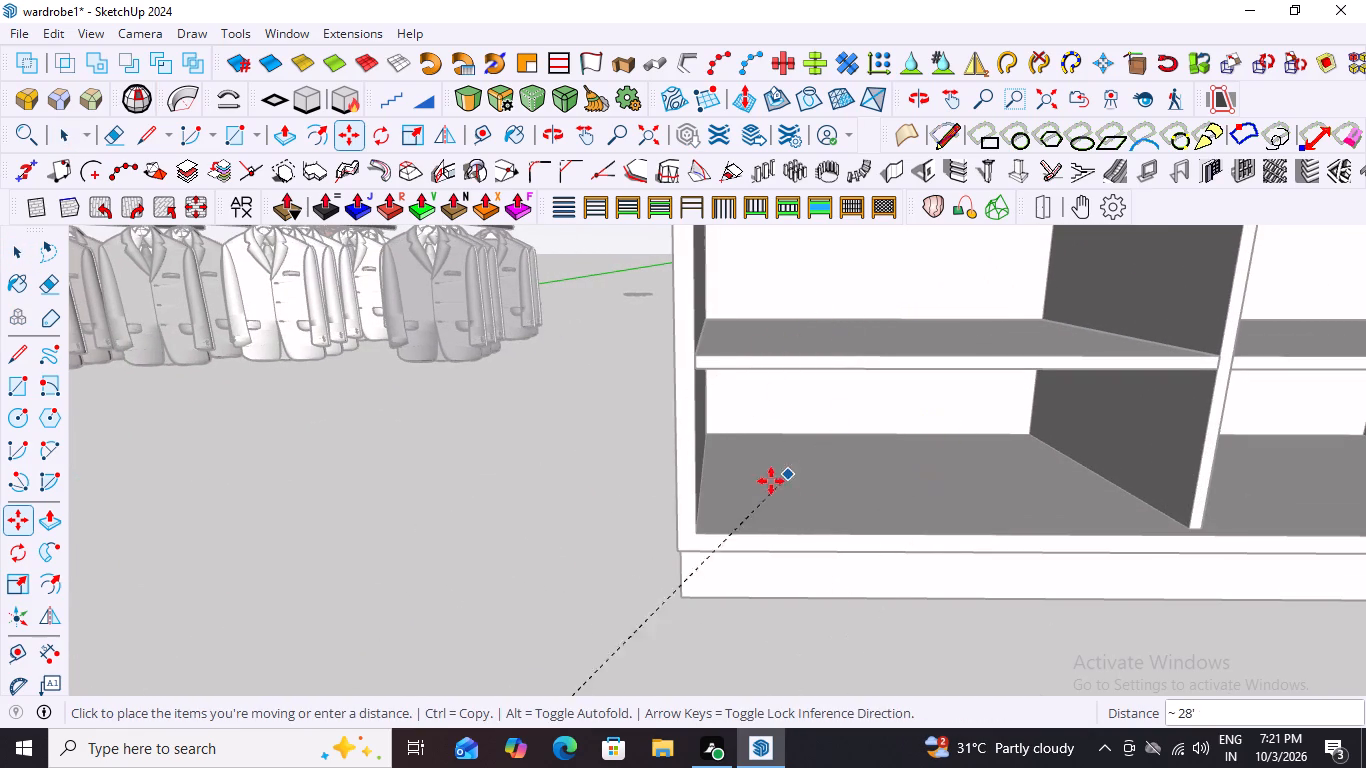
pyautogui.scroll(-20, 771, 481)
pyautogui.scroll(-8, 987, 438)
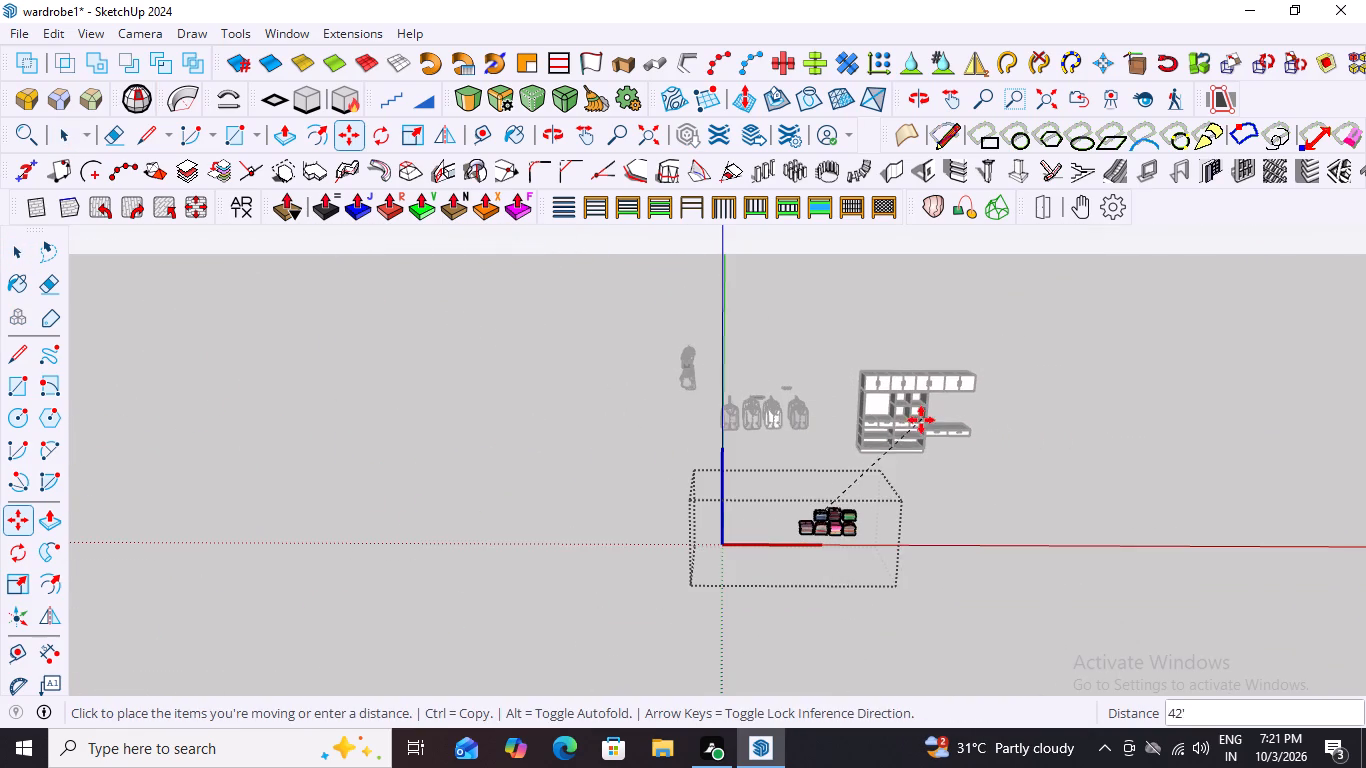
pyautogui.scroll(17, 893, 462)
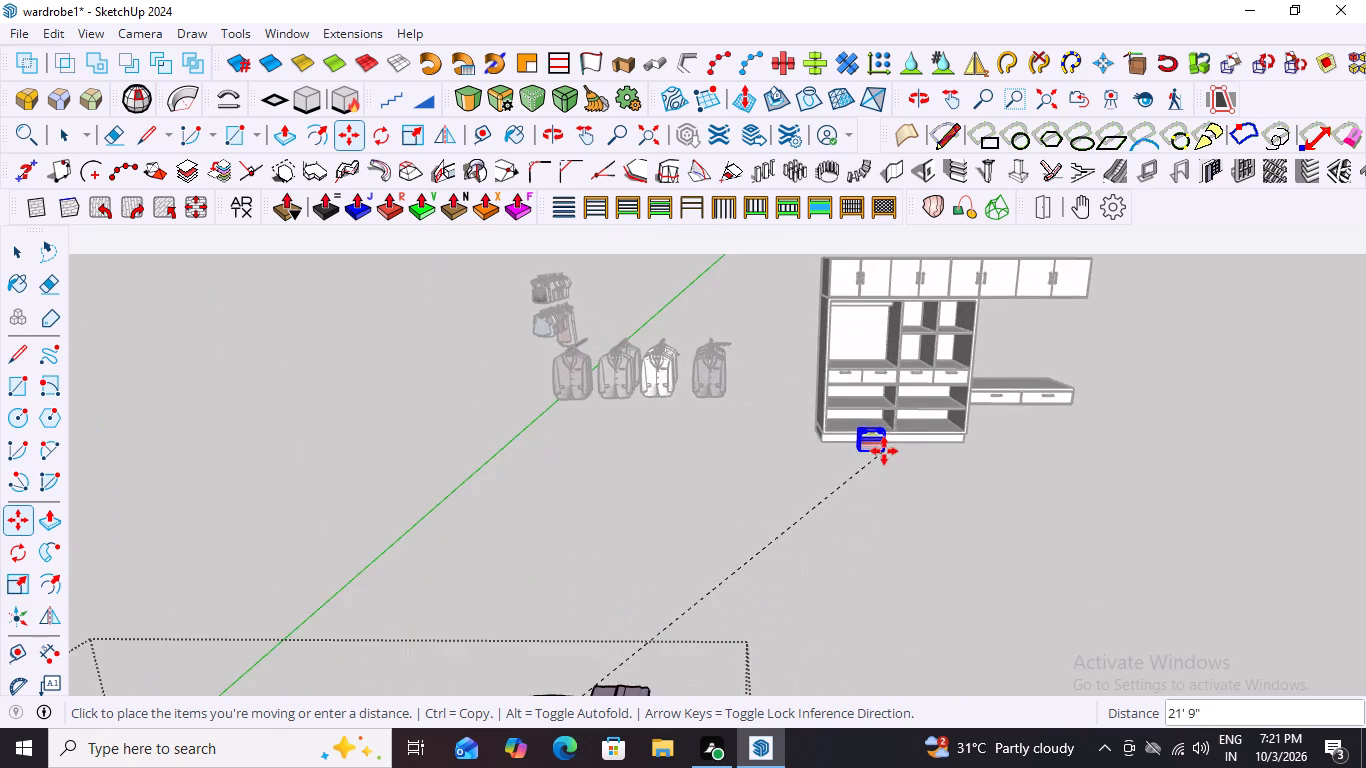
pyautogui.scroll(8, 884, 451)
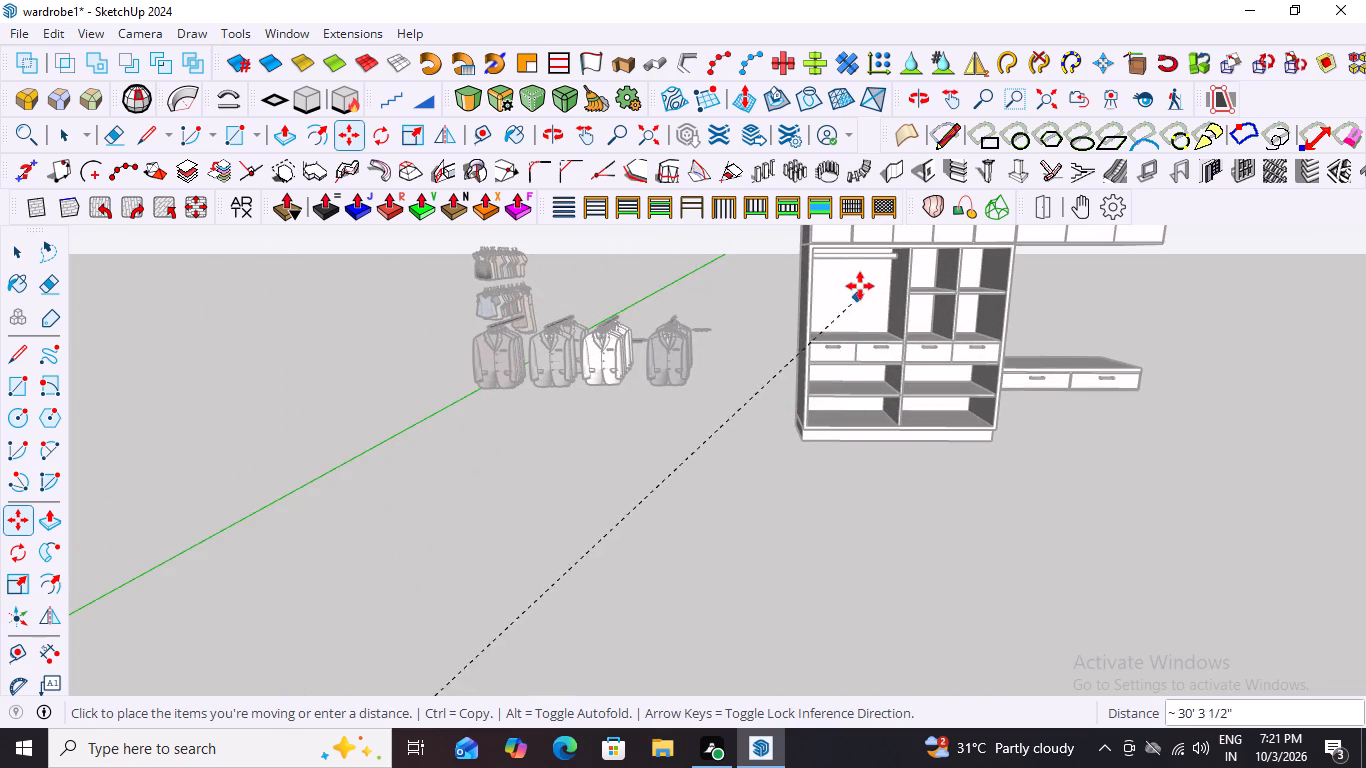
pyautogui.scroll(-5, 861, 471)
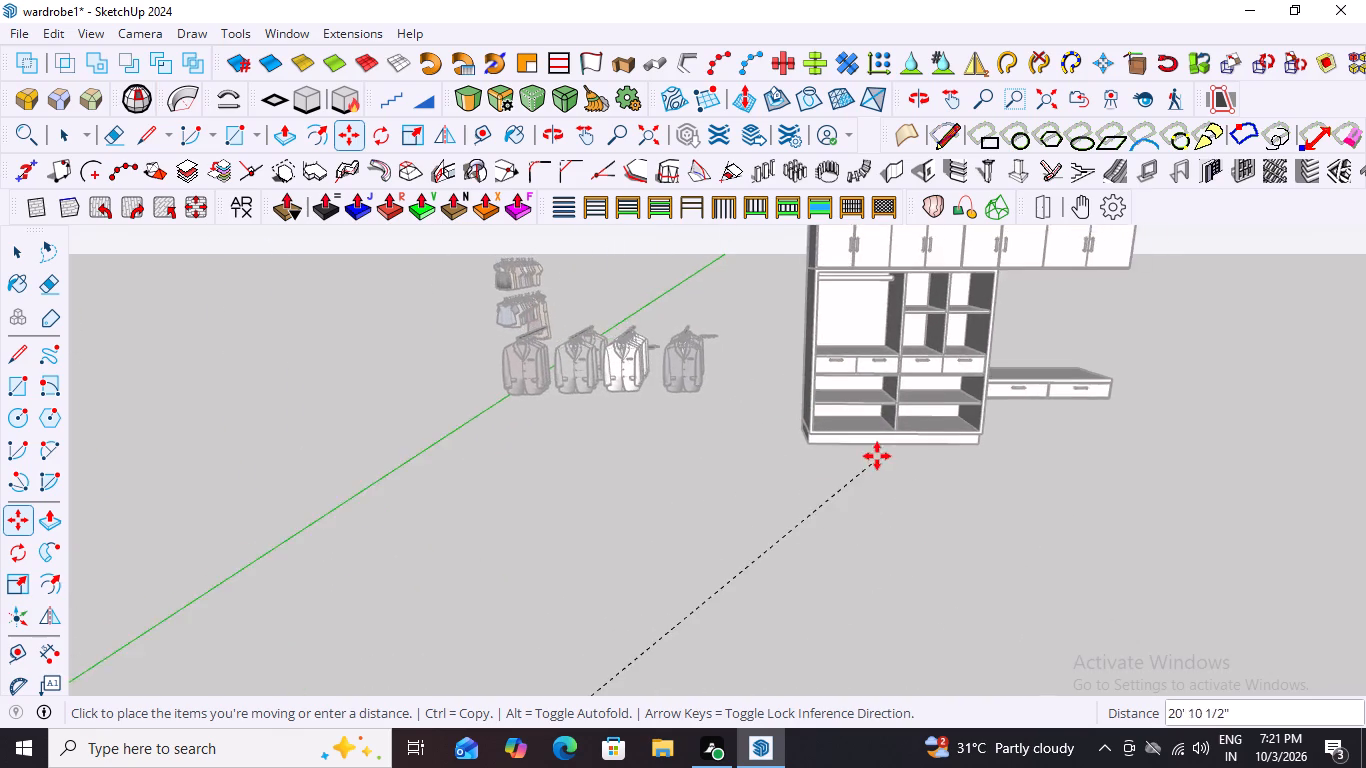
pyautogui.scroll(-12, 877, 456)
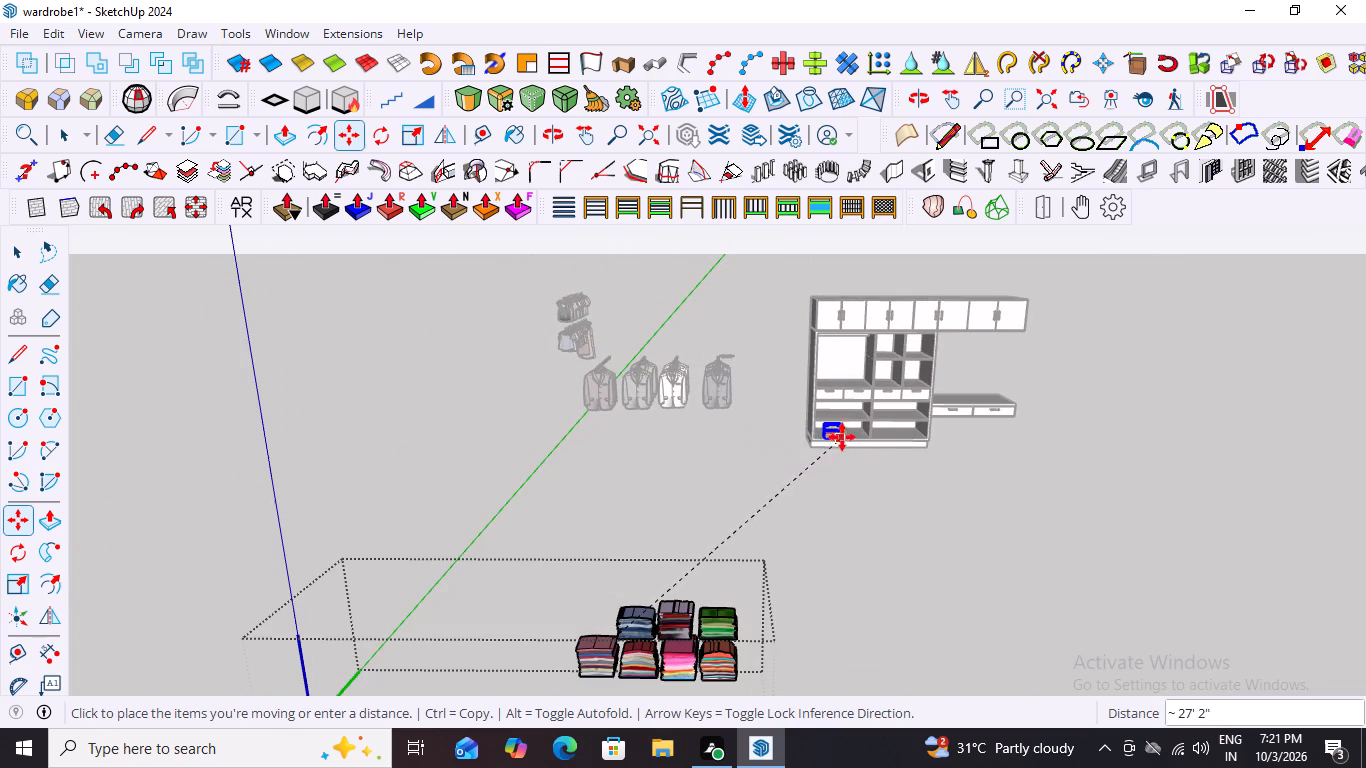
pyautogui.click(847, 425)
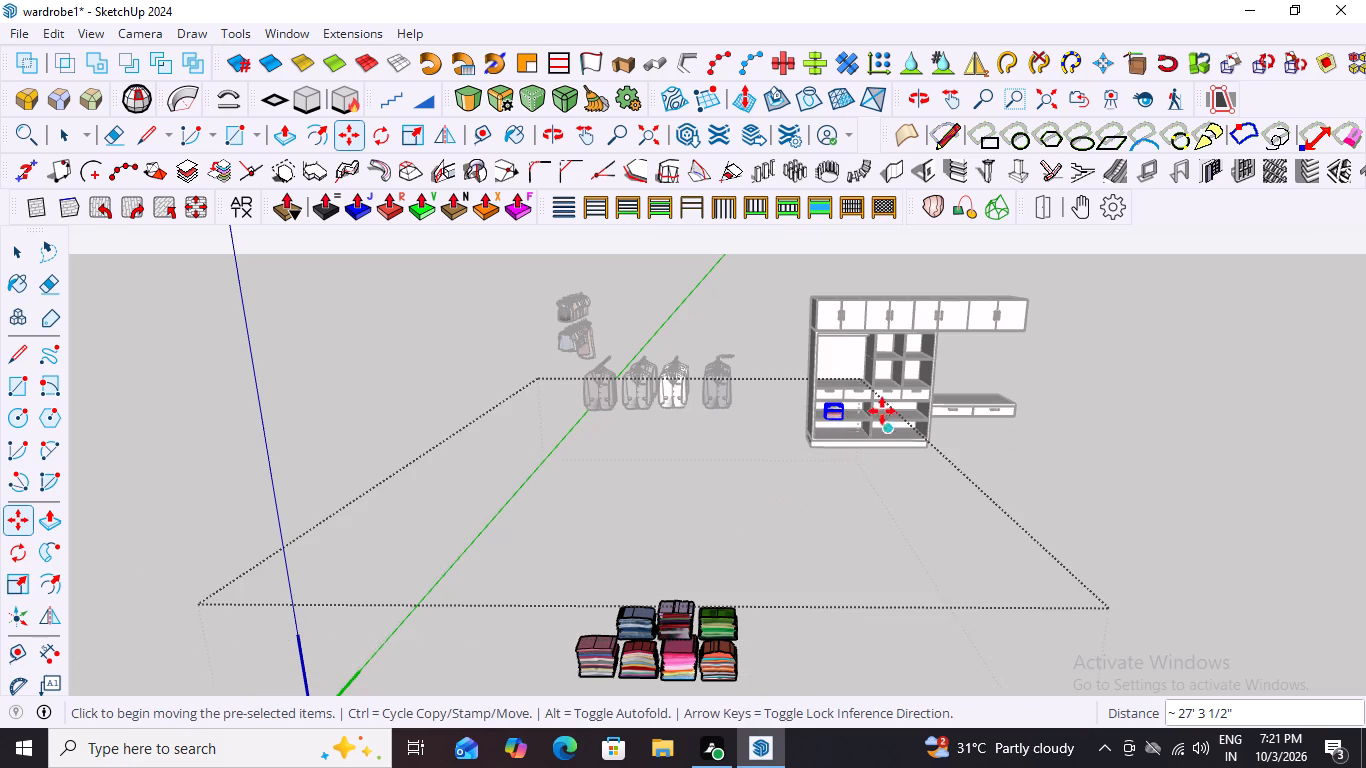
pyautogui.scroll(19, 882, 411)
pyautogui.scroll(-4, 676, 504)
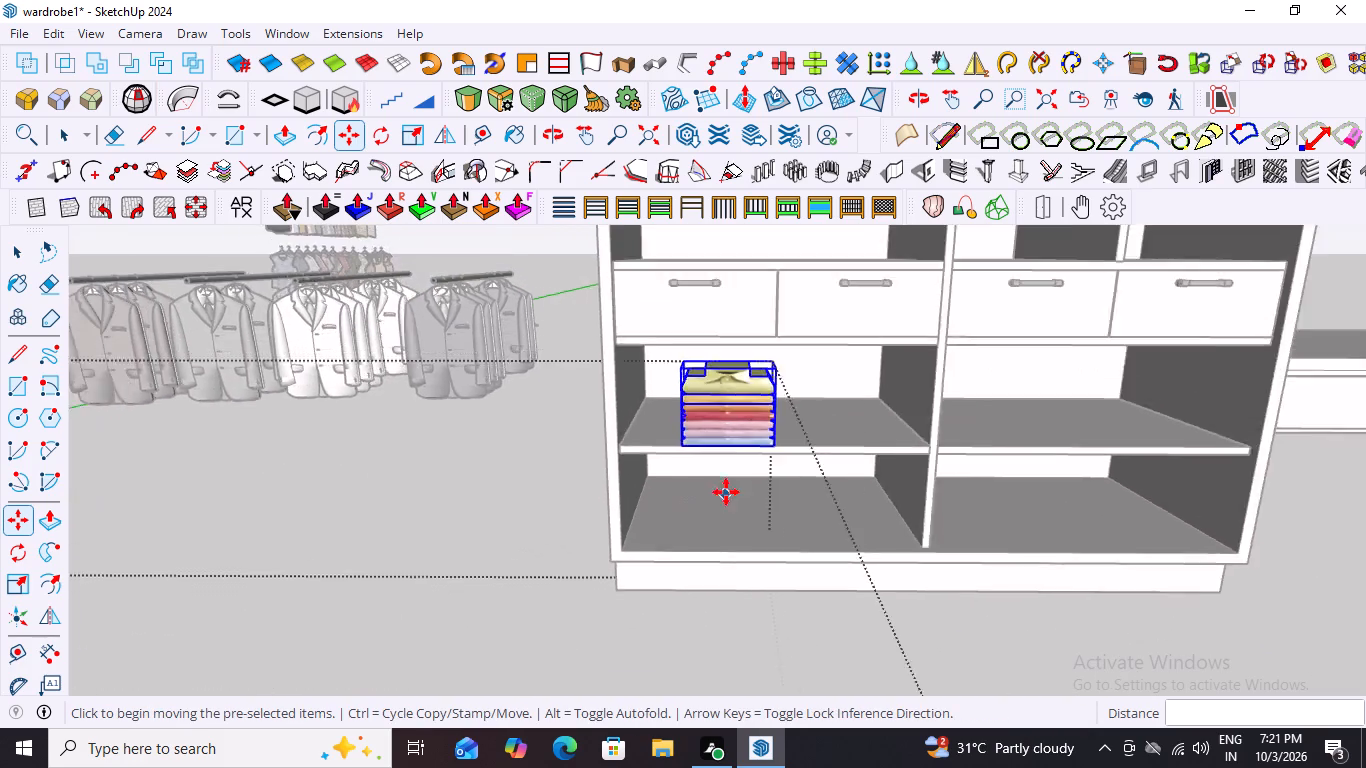
pyautogui.scroll(-4, 726, 492)
pyautogui.press('space')
pyautogui.click(876, 589)
# Move the folded shirt stack about 1' 3 1/2" deeper into its compartment, beside the wardrobe's left side panel.
pyautogui.scroll(11, 727, 449)
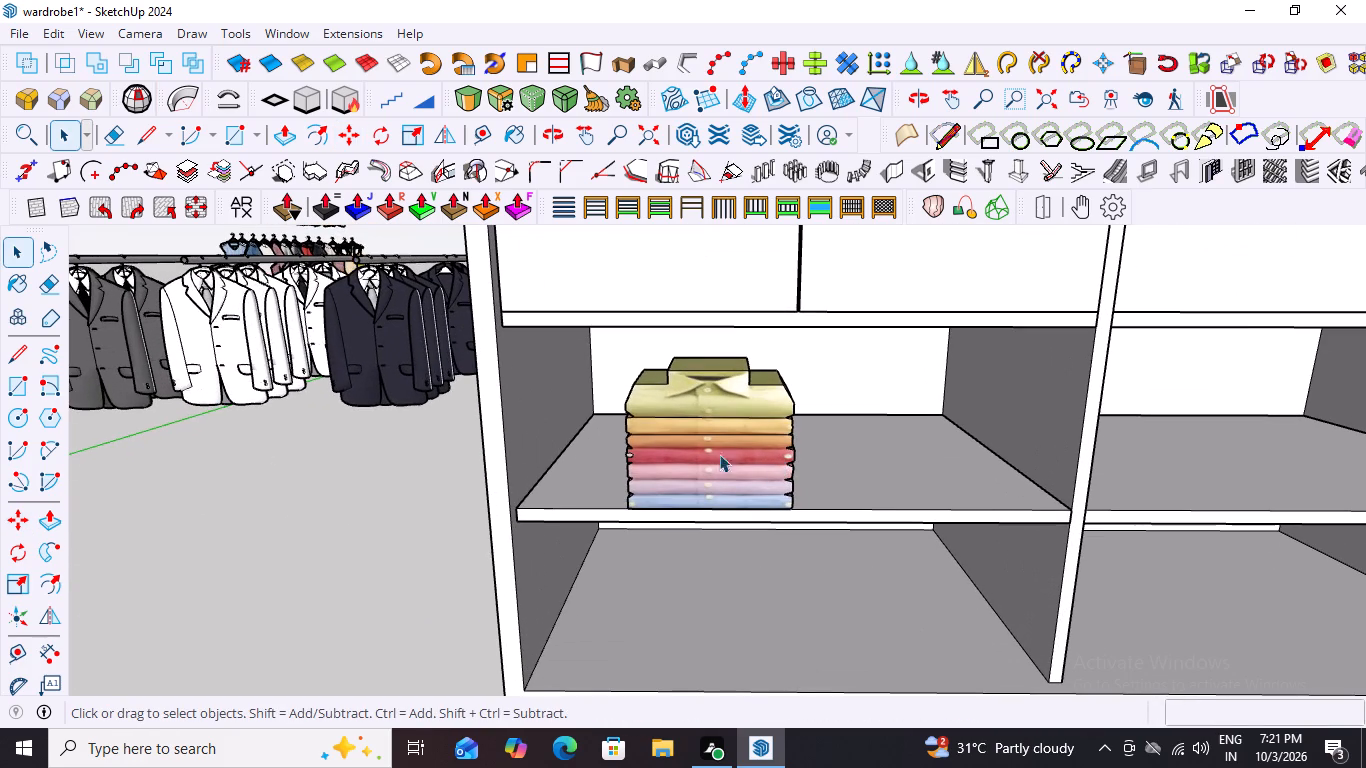
pyautogui.moveTo(621, 396); pyautogui.dragTo(548, 378, button='middle')
pyautogui.scroll(-1, 548, 378)
pyautogui.moveTo(659, 412); pyautogui.dragTo(719, 421, button='middle')
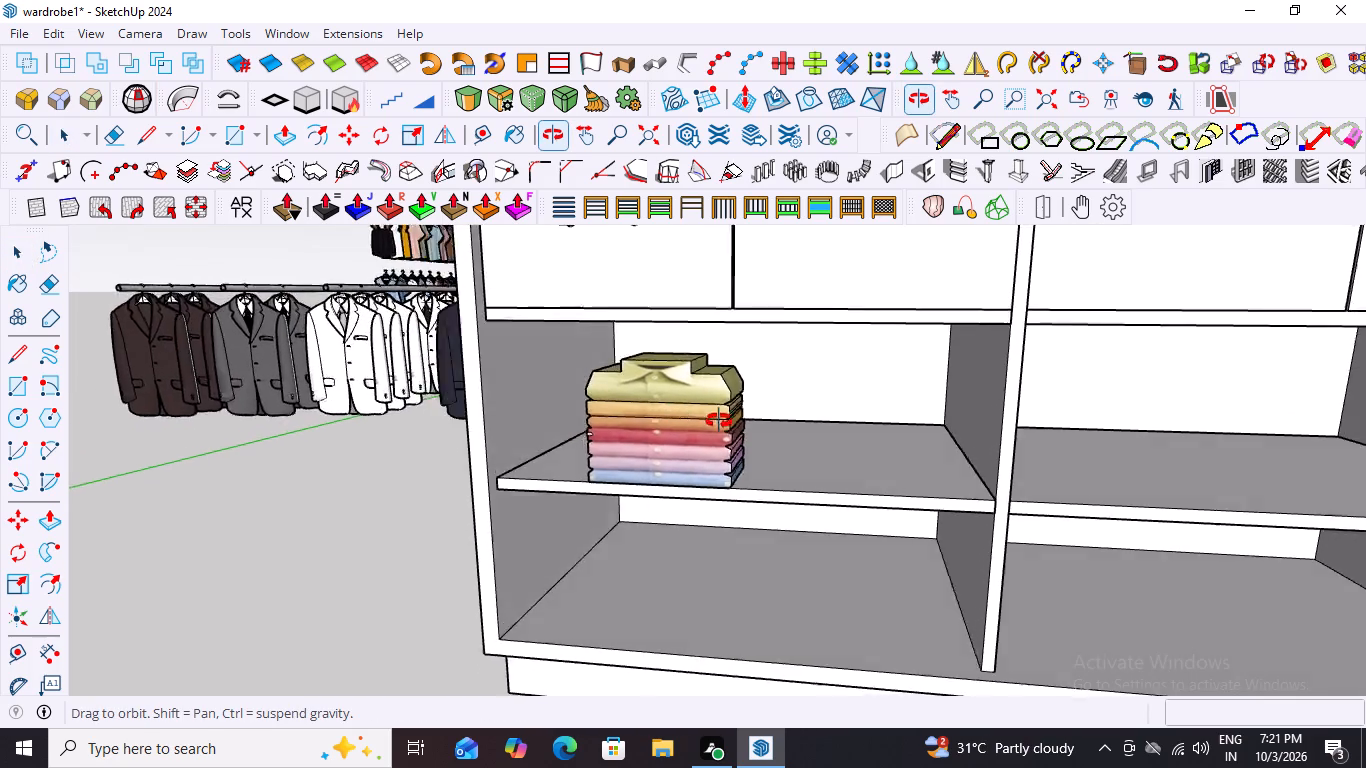
pyautogui.moveTo(719, 421); pyautogui.dragTo(779, 437, button='middle')
pyautogui.scroll(3, 721, 452)
pyautogui.click(715, 424)
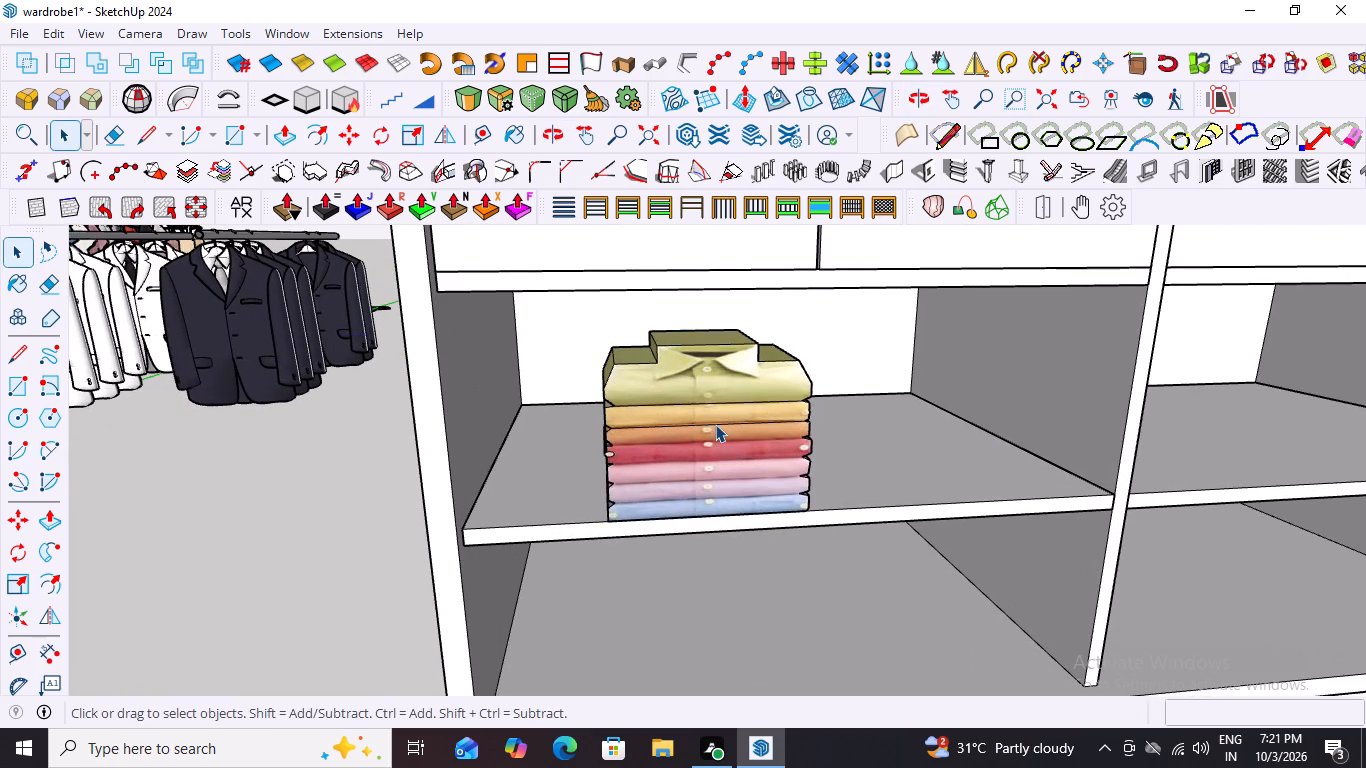
pyautogui.doubleClick(715, 426)
pyautogui.click(715, 426)
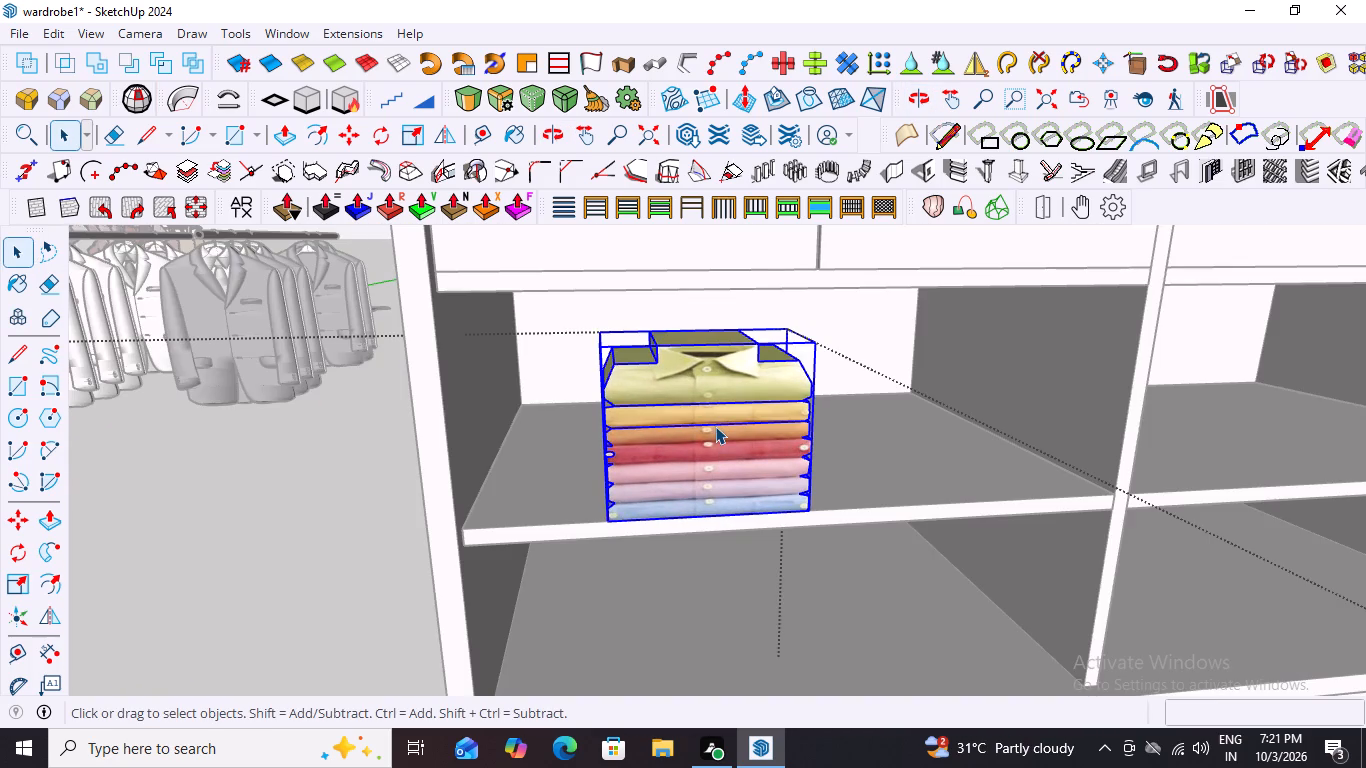
pyautogui.press('m')
pyautogui.moveTo(635, 432); pyautogui.dragTo(652, 435, button='middle')
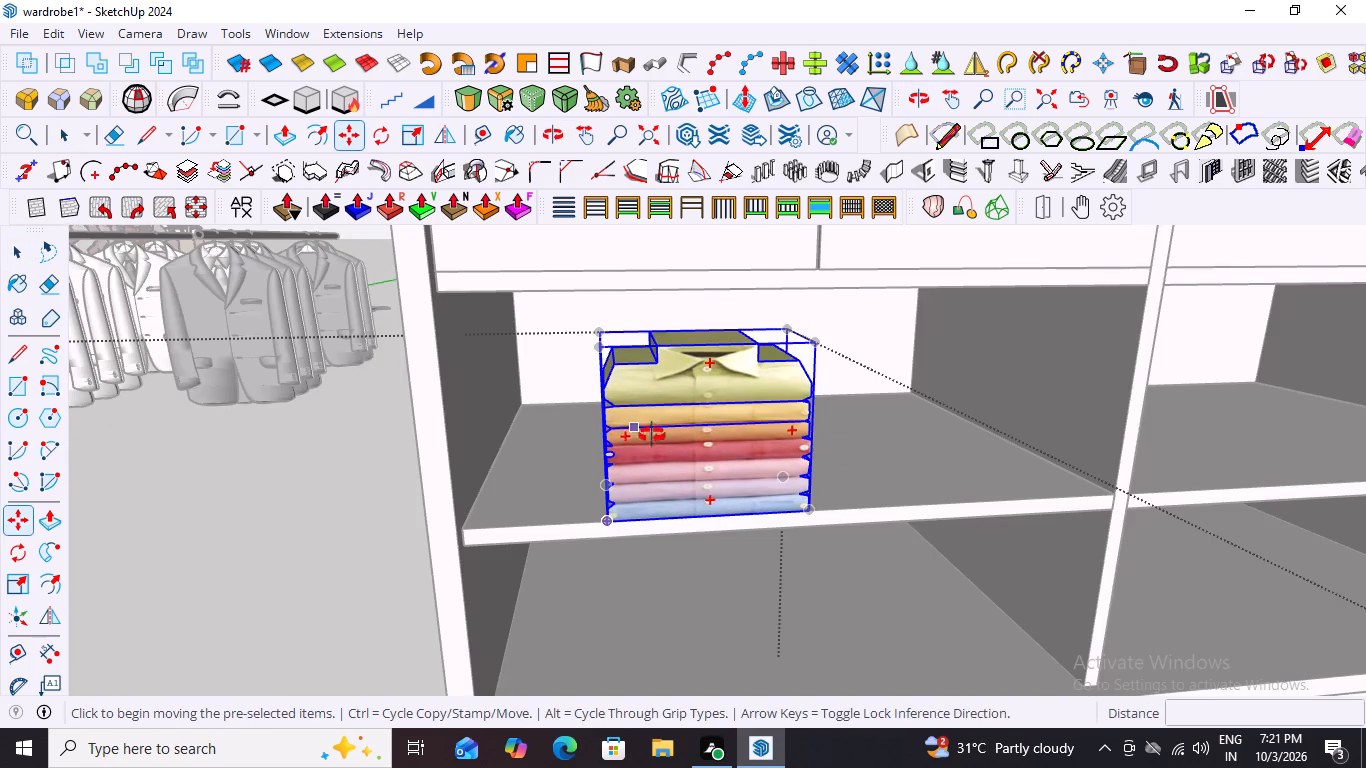
pyautogui.moveTo(652, 435); pyautogui.dragTo(726, 453, button='middle')
pyautogui.scroll(3, 723, 525)
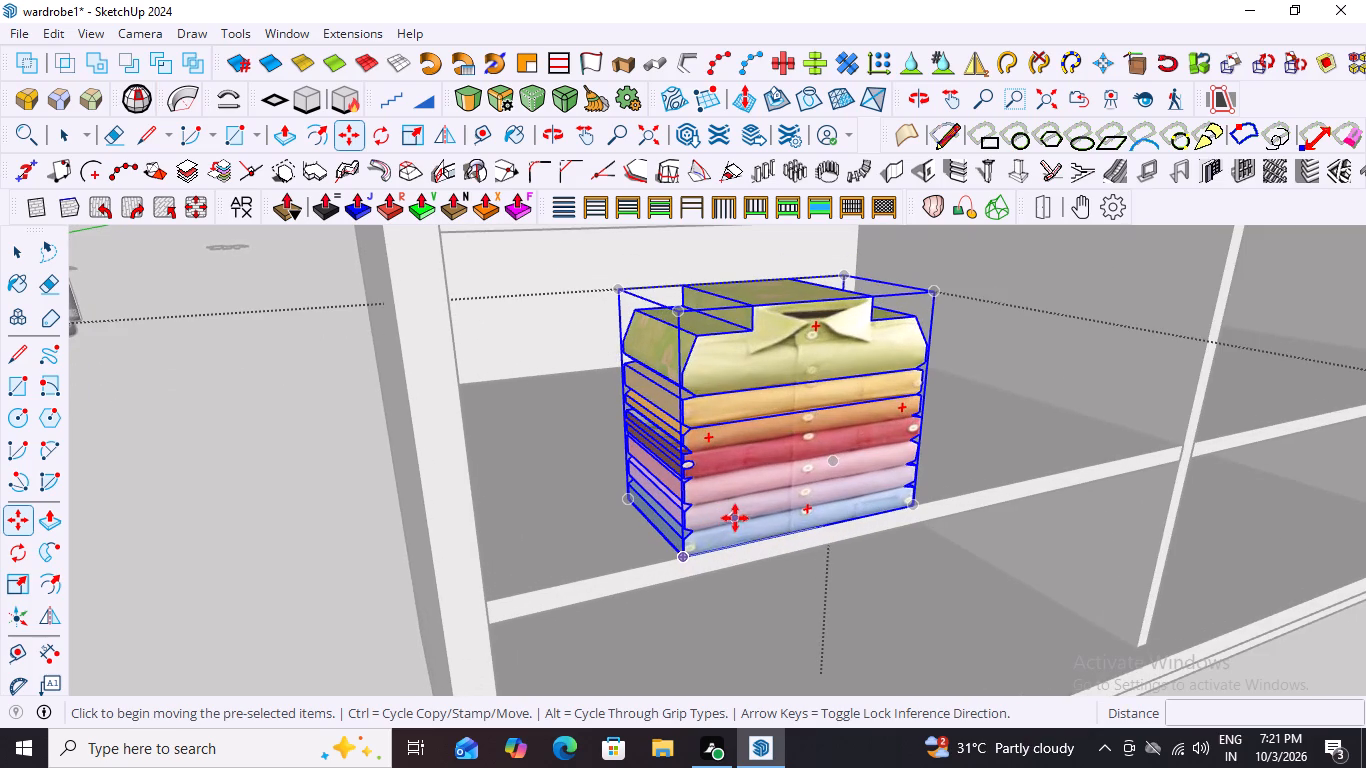
pyautogui.click(685, 557)
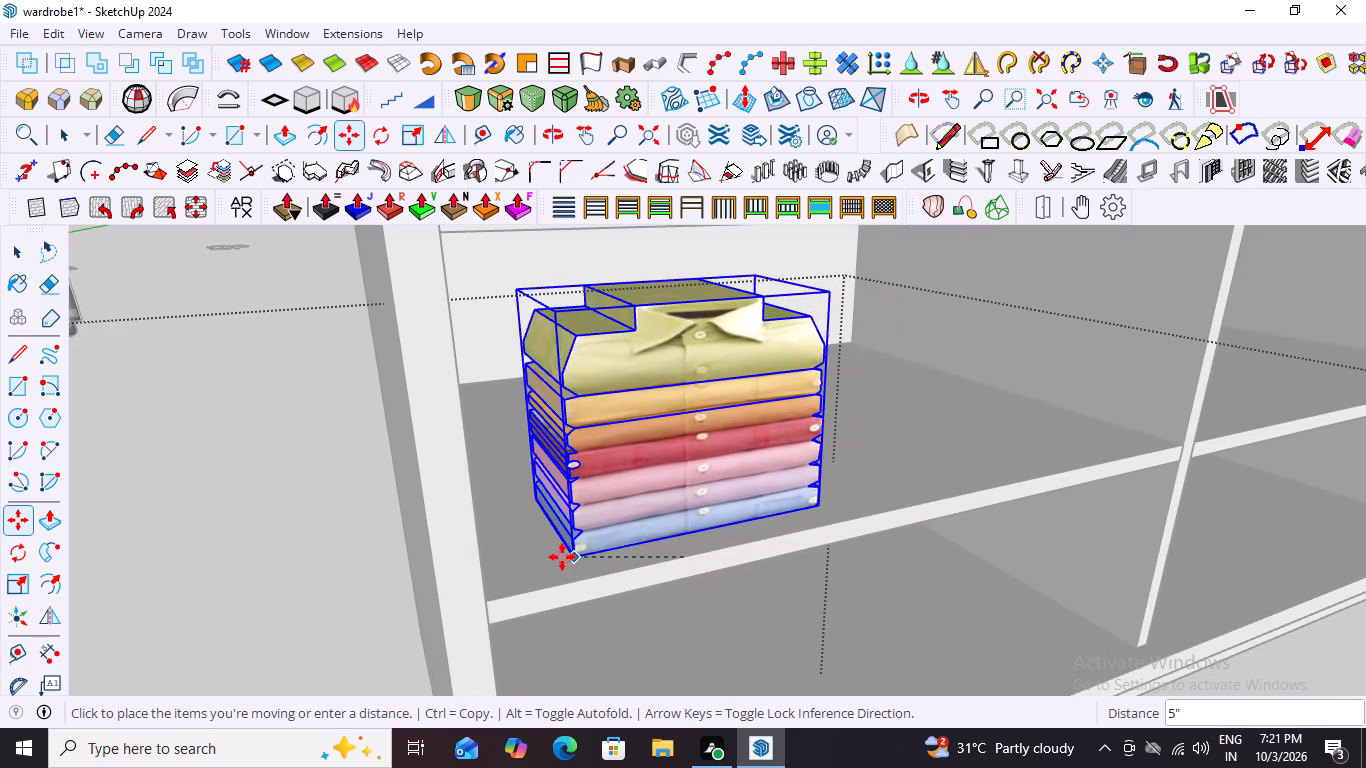
pyautogui.scroll(-14, 530, 565)
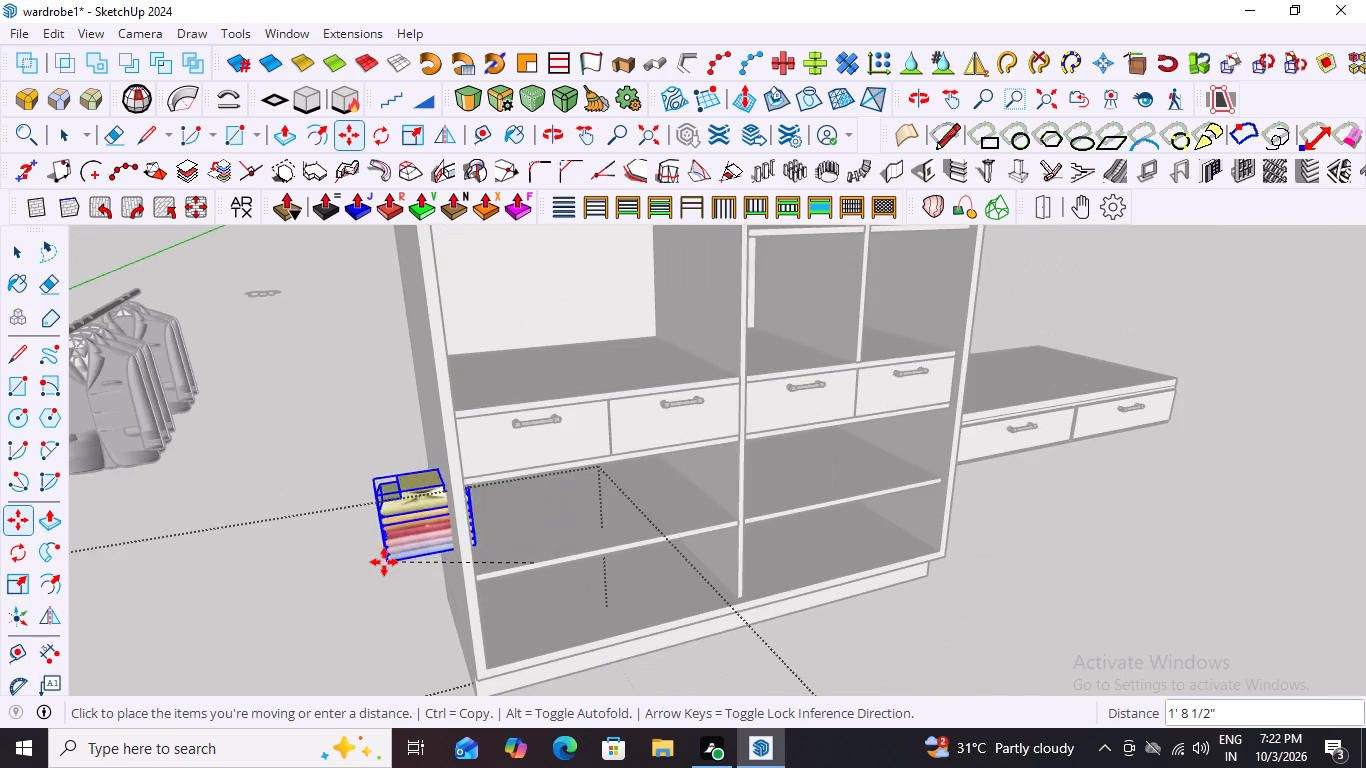
pyautogui.scroll(11, 526, 560)
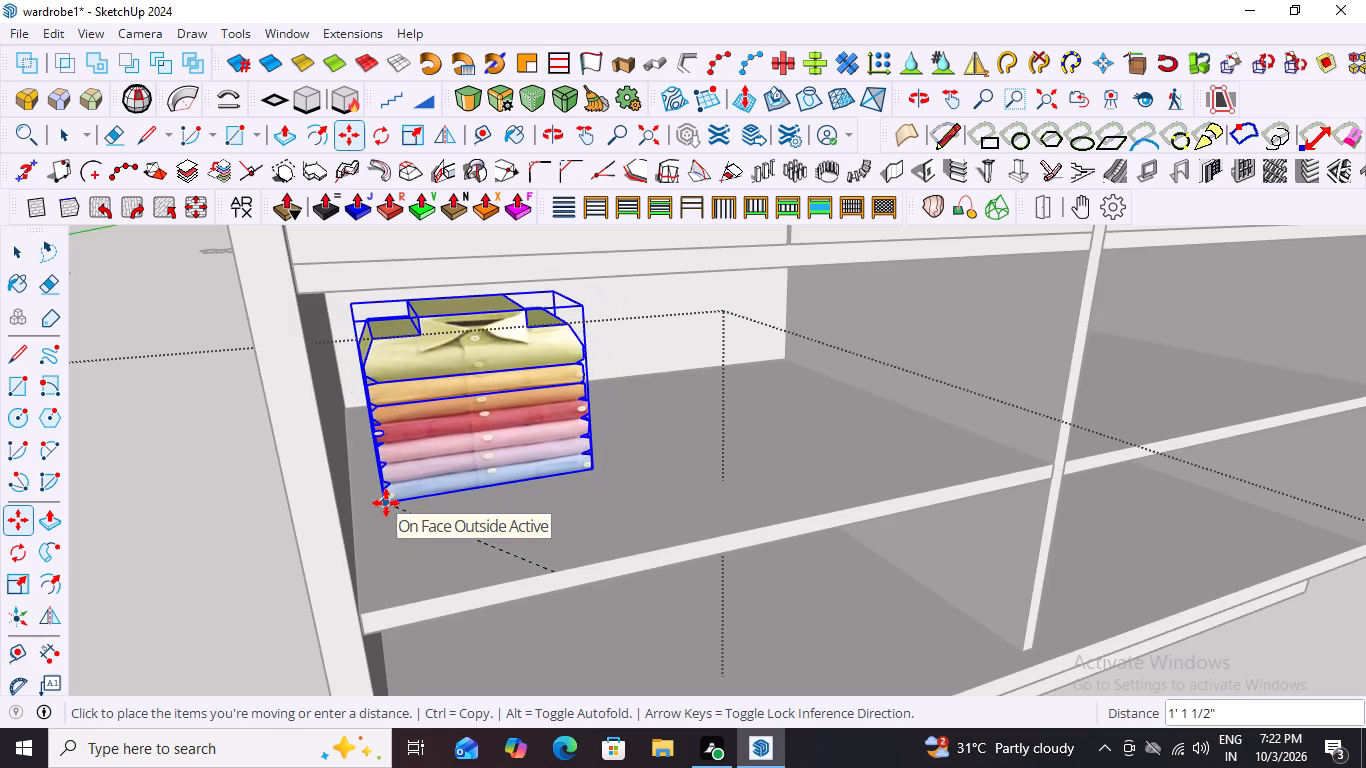
pyautogui.scroll(3, 386, 503)
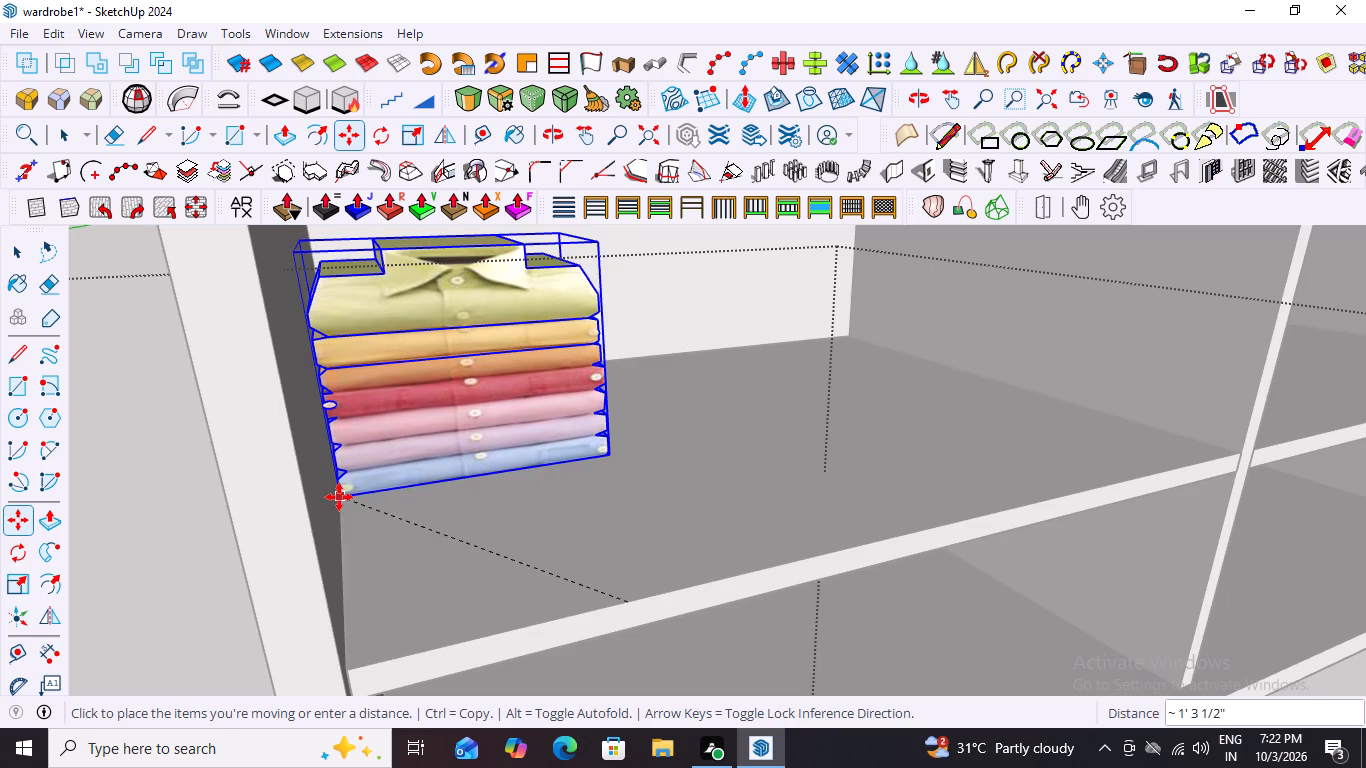
pyautogui.click(353, 496)
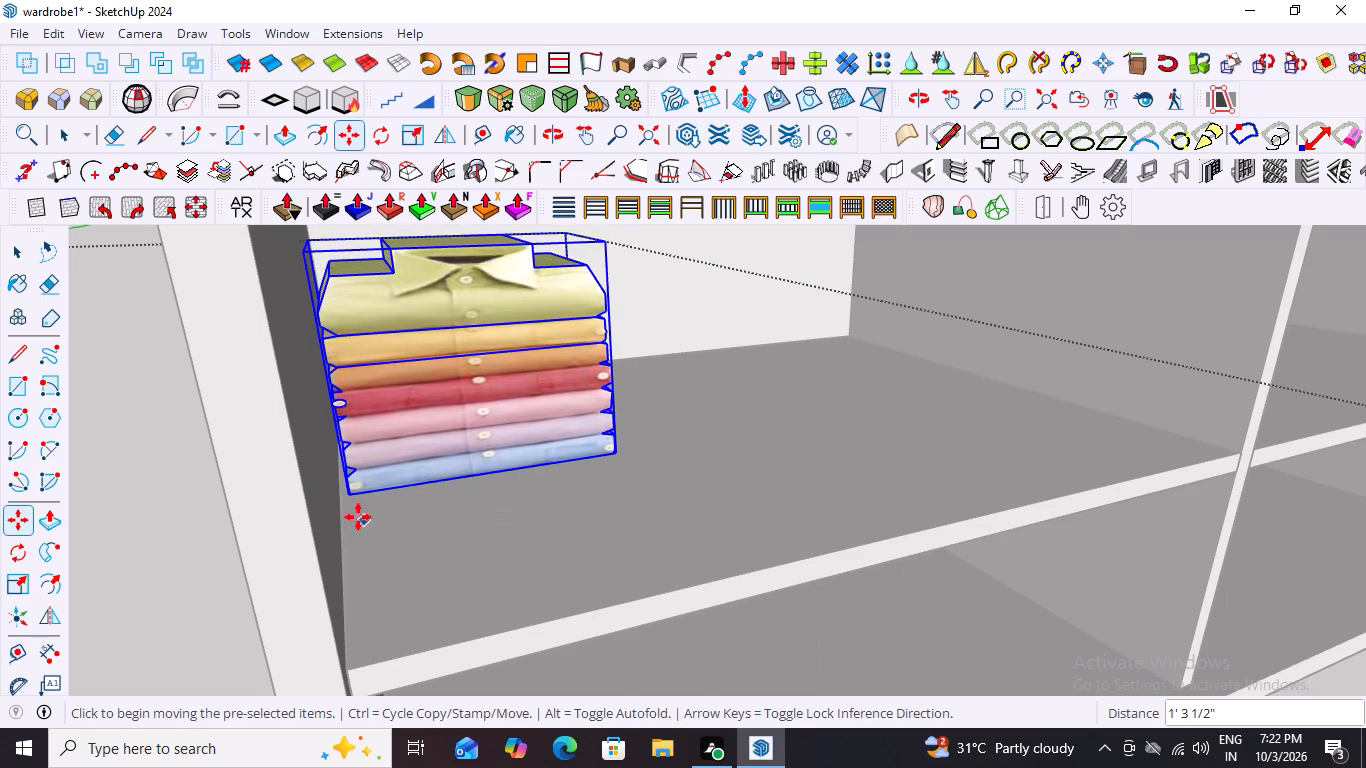
pyautogui.scroll(3, 358, 517)
pyautogui.middleClick(507, 508)
pyautogui.scroll(-17, 509, 508)
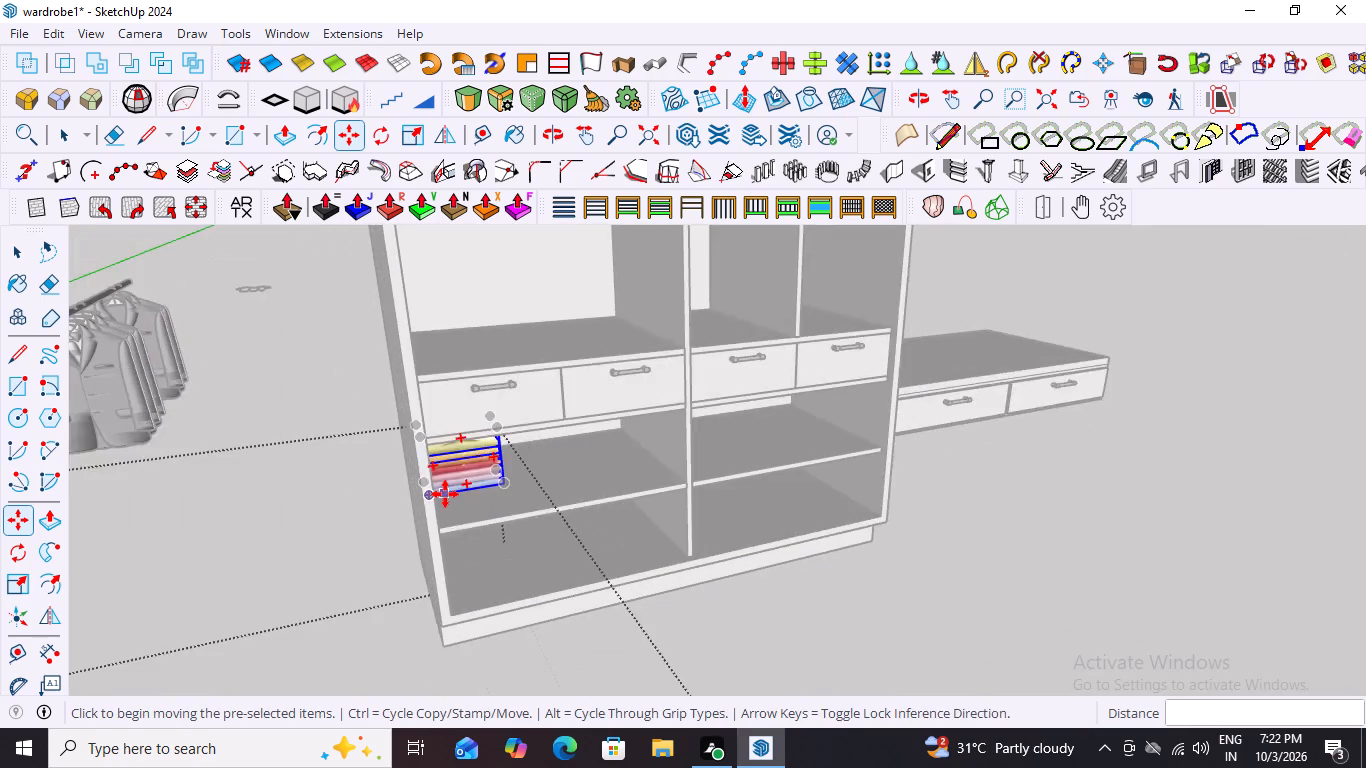
pyautogui.scroll(-4, 445, 494)
pyautogui.press('space')
pyautogui.click(870, 597)
# Review the shirt stack's placement in the wardrobe and the hanging garments beside it from the front.
pyautogui.scroll(-2, 373, 378)
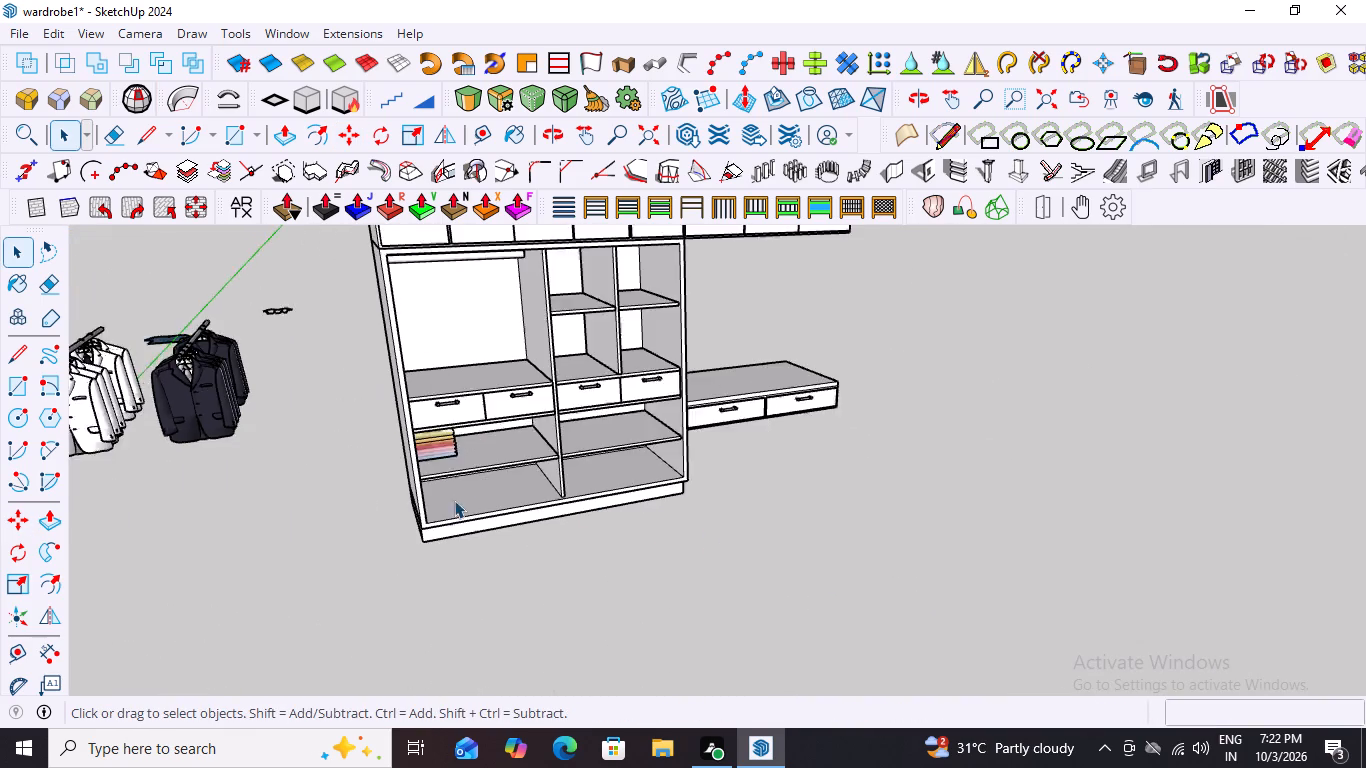
pyautogui.scroll(-2, 454, 500)
pyautogui.moveTo(286, 351); pyautogui.dragTo(276, 344, button='middle')
pyautogui.scroll(-1, 597, 474)
pyautogui.moveTo(348, 398); pyautogui.dragTo(321, 381, button='middle')
pyautogui.scroll(-2, 321, 381)
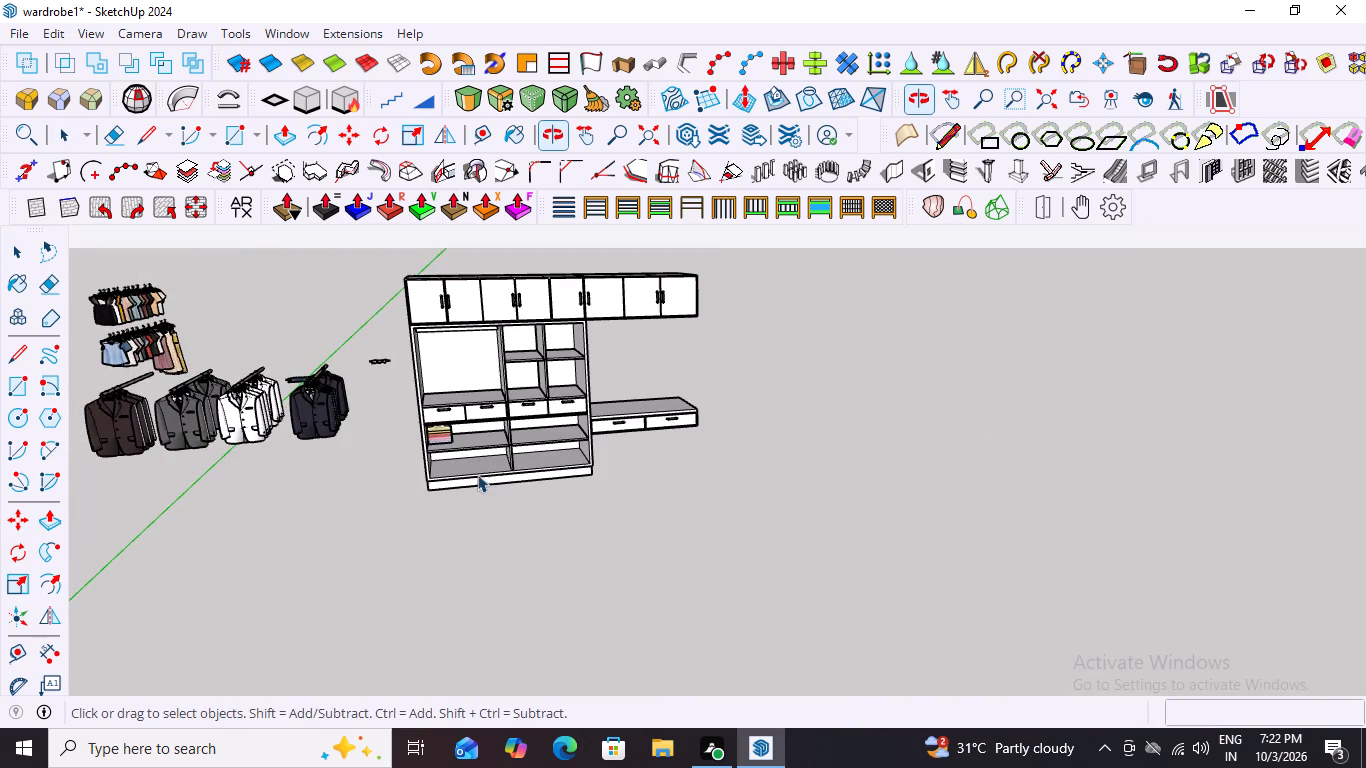
pyautogui.moveTo(633, 364); pyautogui.dragTo(544, 313, button='middle')
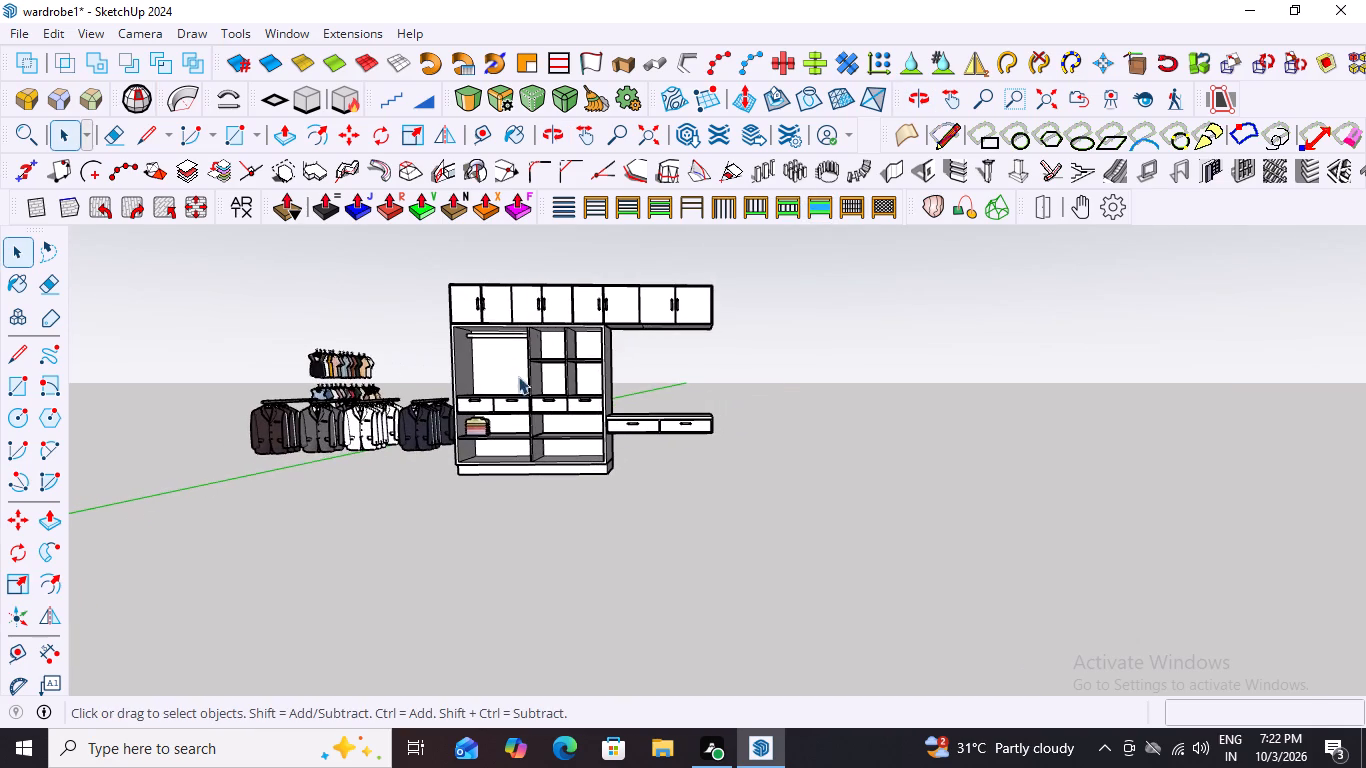
pyautogui.scroll(10, 485, 430)
pyautogui.scroll(-3, 485, 429)
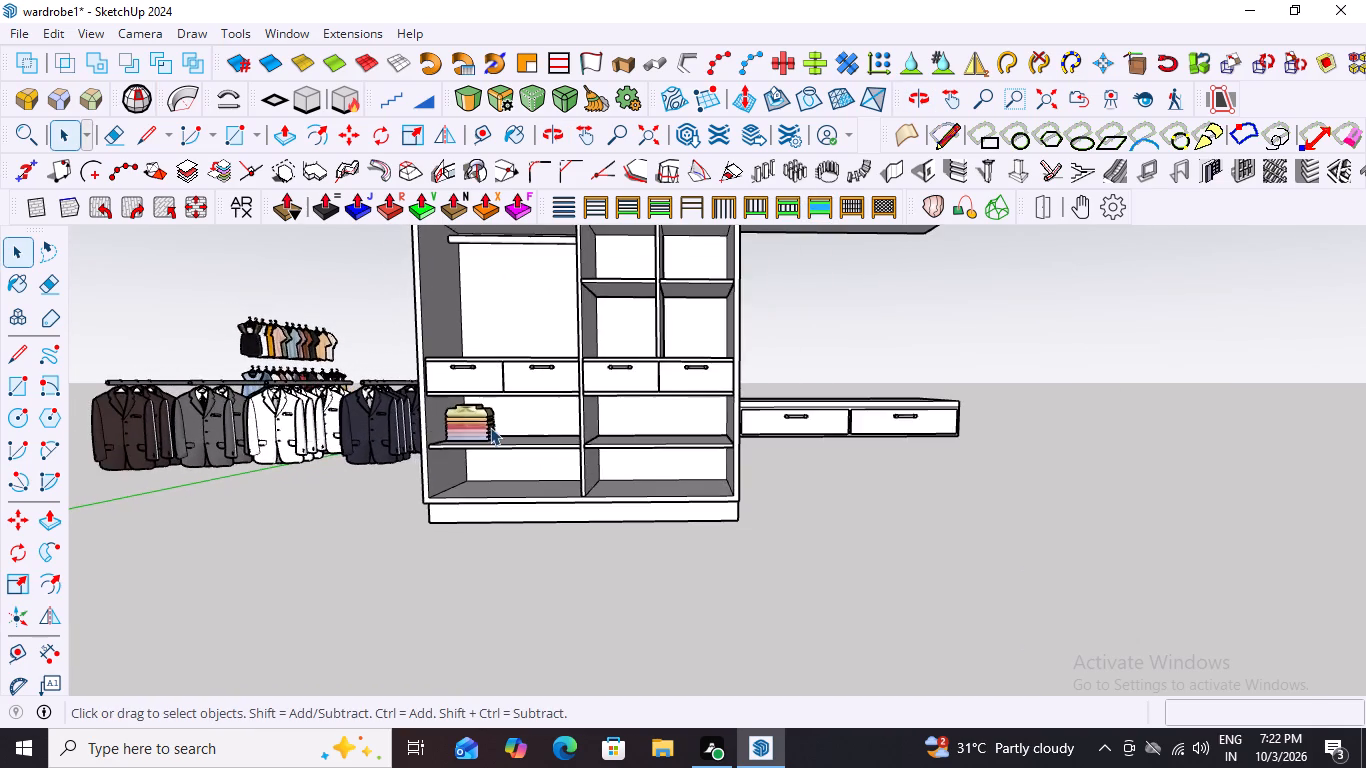
pyautogui.scroll(-5, 490, 427)
pyautogui.scroll(3, 410, 395)
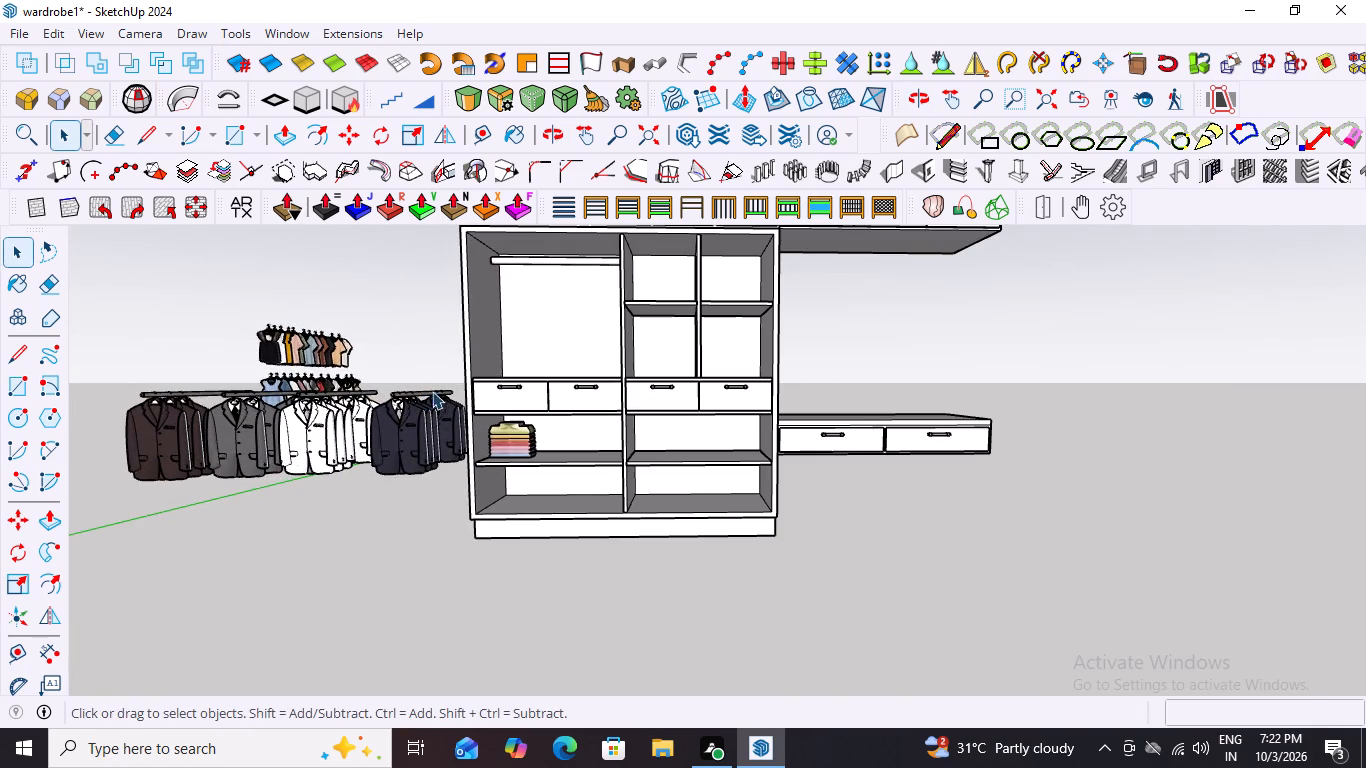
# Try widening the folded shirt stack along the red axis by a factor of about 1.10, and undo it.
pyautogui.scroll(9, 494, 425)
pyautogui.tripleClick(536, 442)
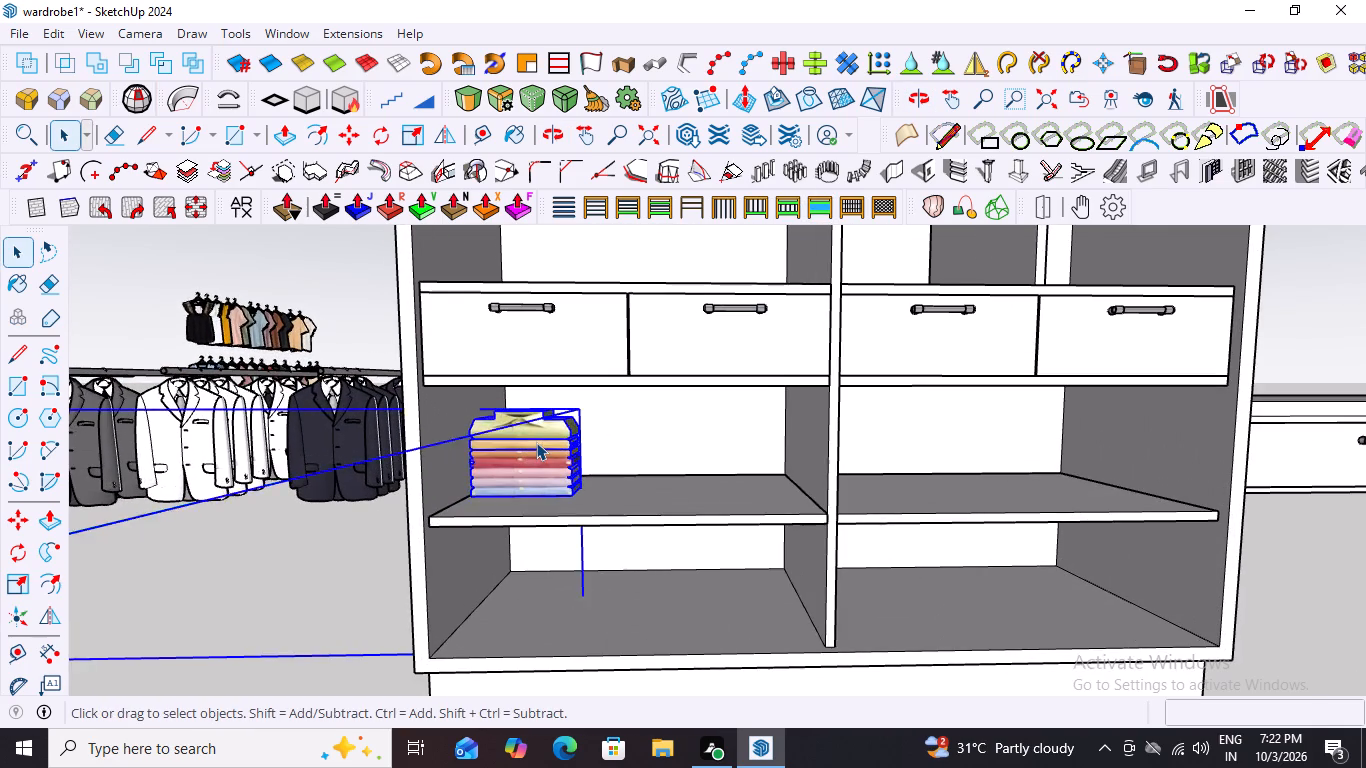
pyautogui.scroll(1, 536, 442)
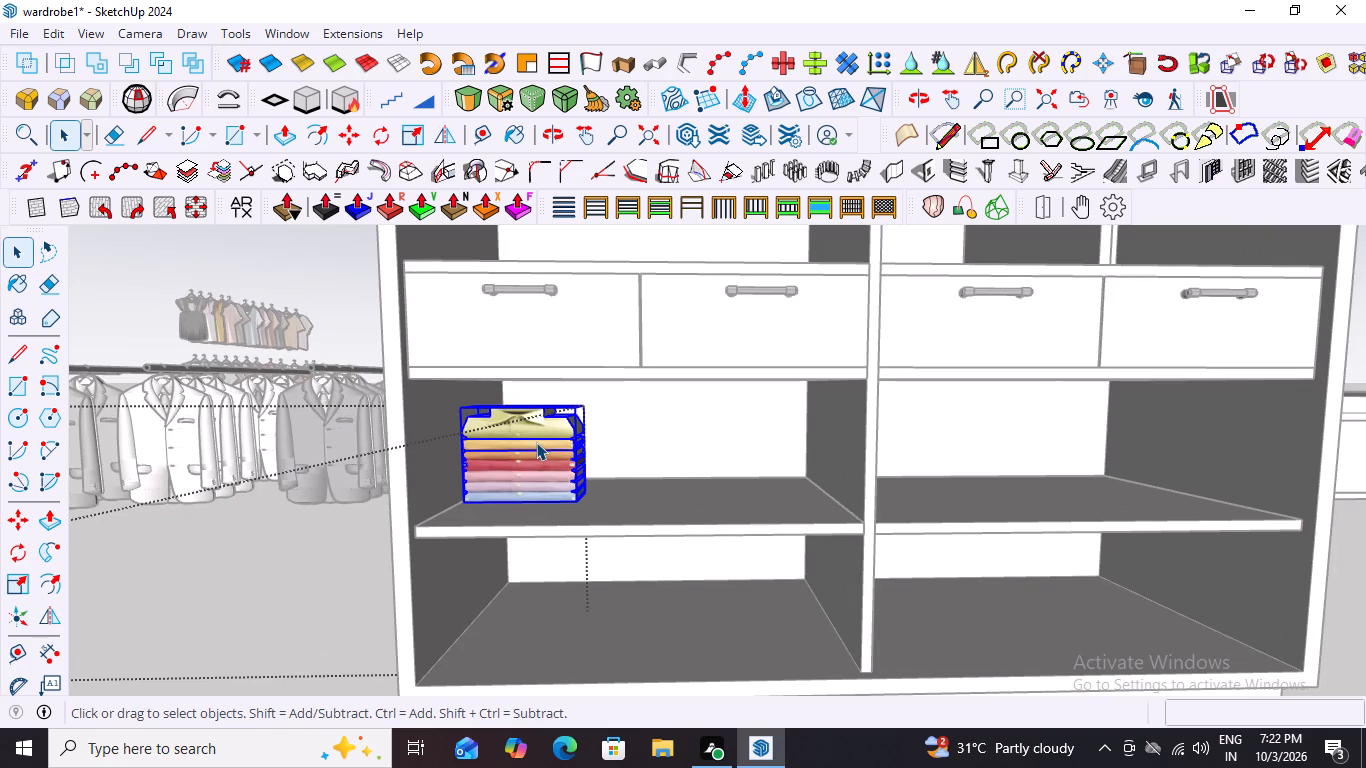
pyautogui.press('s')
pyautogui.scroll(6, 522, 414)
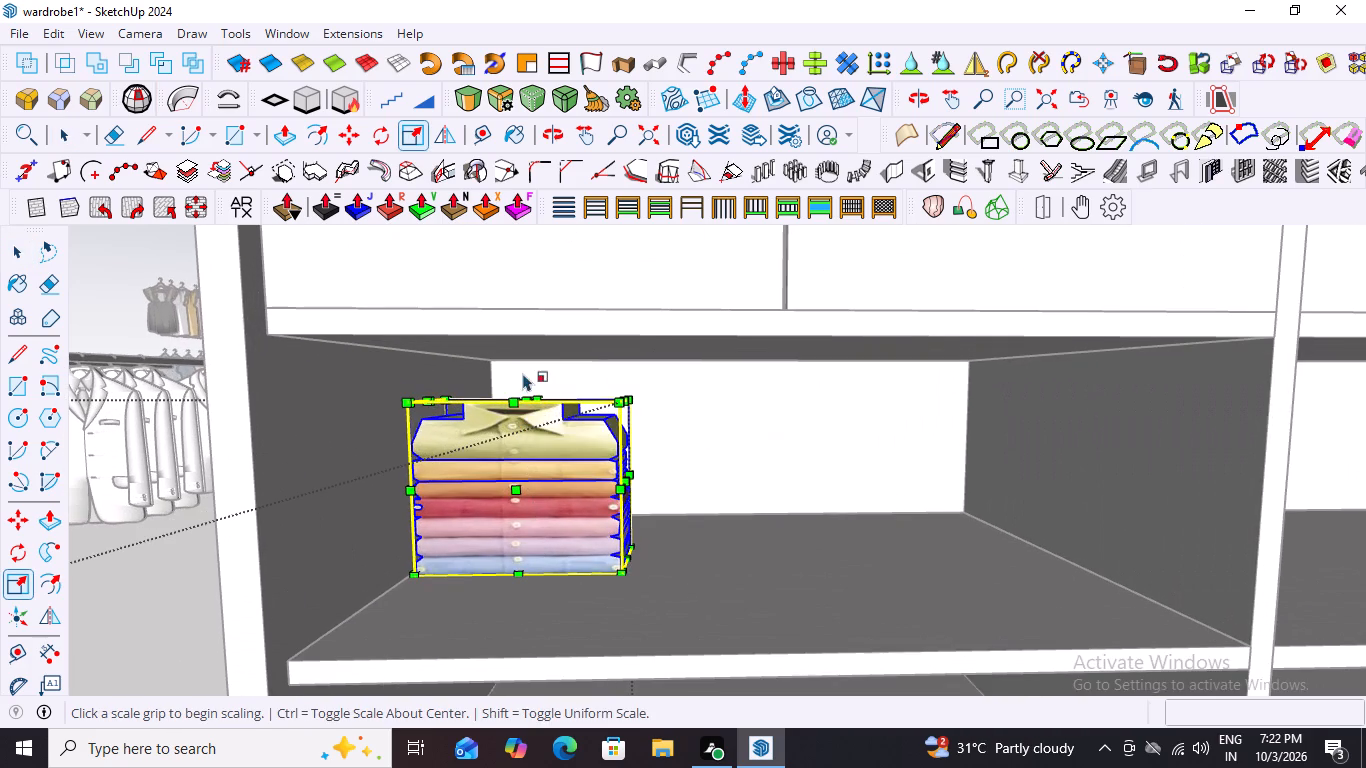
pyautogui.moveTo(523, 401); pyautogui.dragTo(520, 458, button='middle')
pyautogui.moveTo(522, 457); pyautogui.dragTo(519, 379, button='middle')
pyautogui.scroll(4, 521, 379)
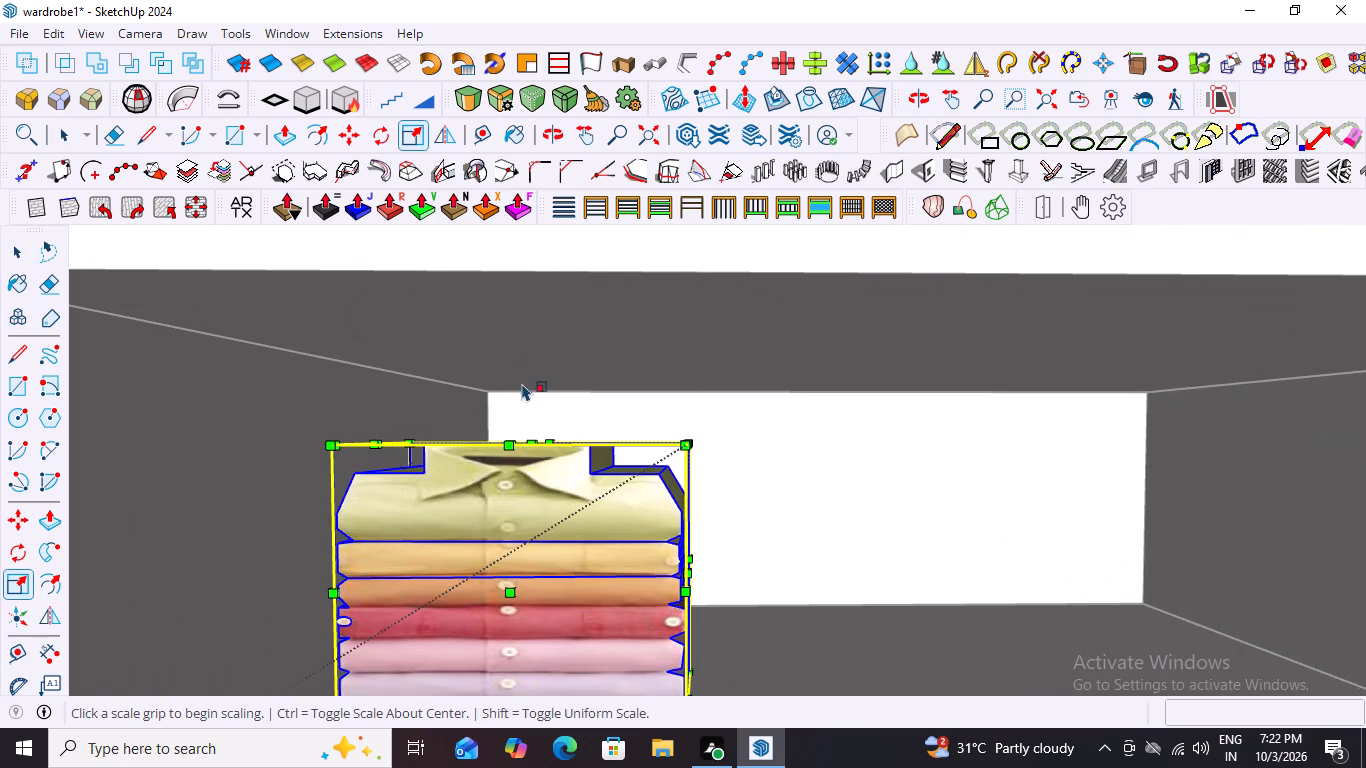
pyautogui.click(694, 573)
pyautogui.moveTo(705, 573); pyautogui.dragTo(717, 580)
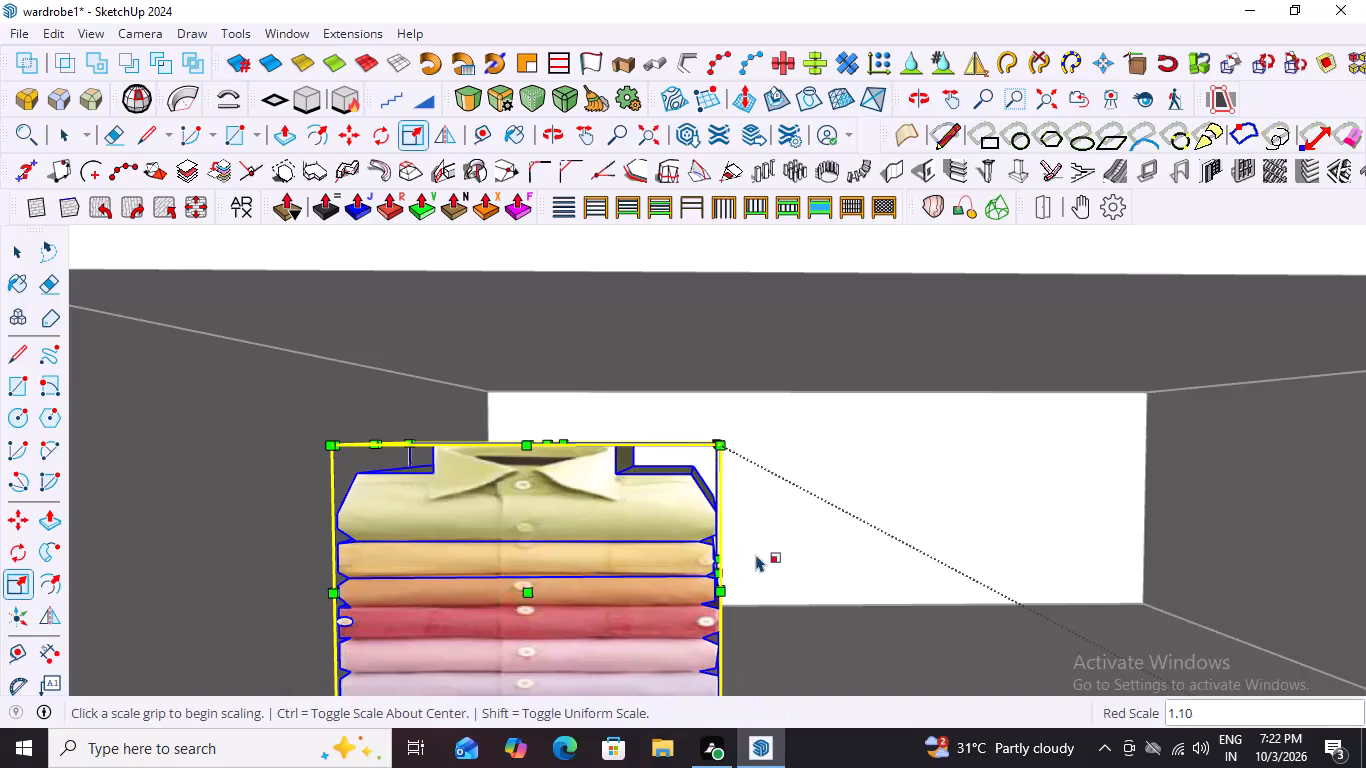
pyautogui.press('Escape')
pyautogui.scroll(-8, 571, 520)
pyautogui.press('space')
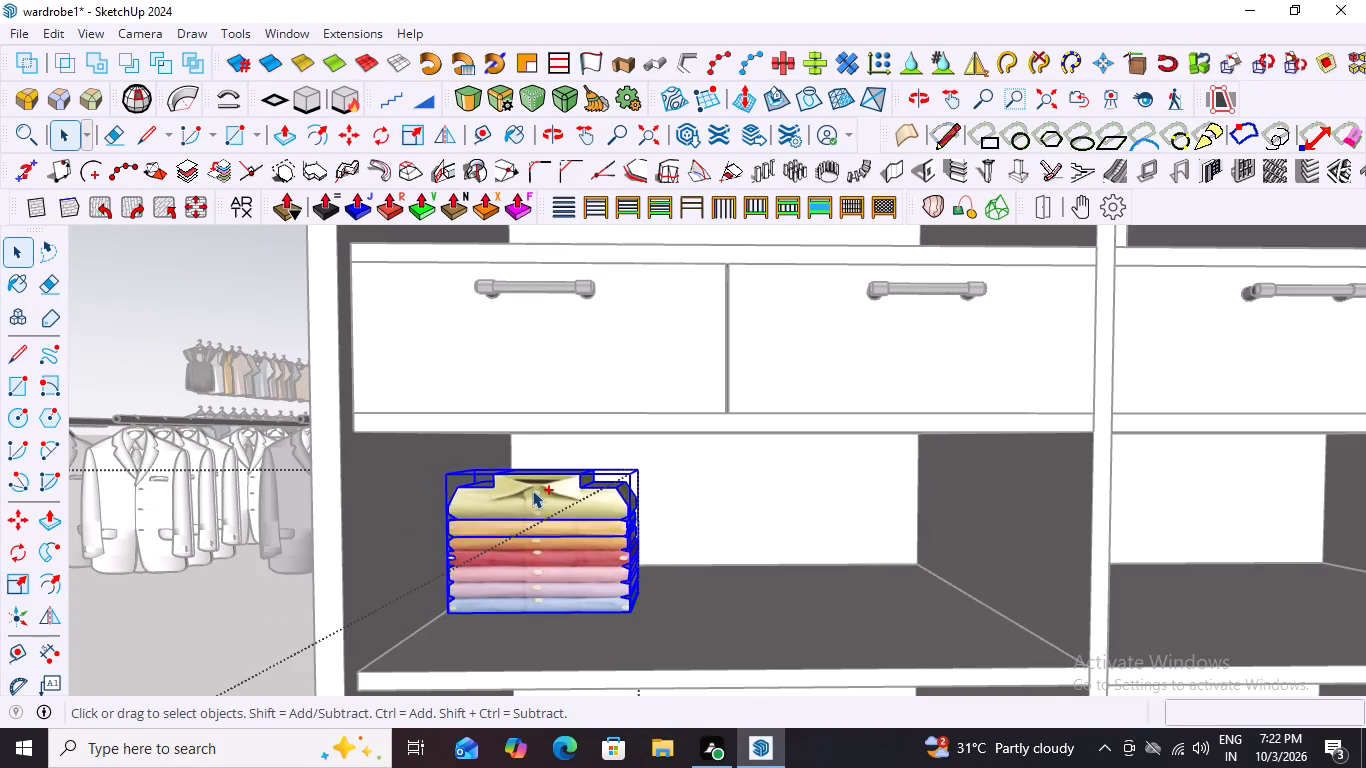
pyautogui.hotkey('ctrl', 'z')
# Scale the folded shirt stack up uniformly by a factor of about 1.2 from its top corner.
pyautogui.middleClick(609, 615)
pyautogui.scroll(-1, 610, 620)
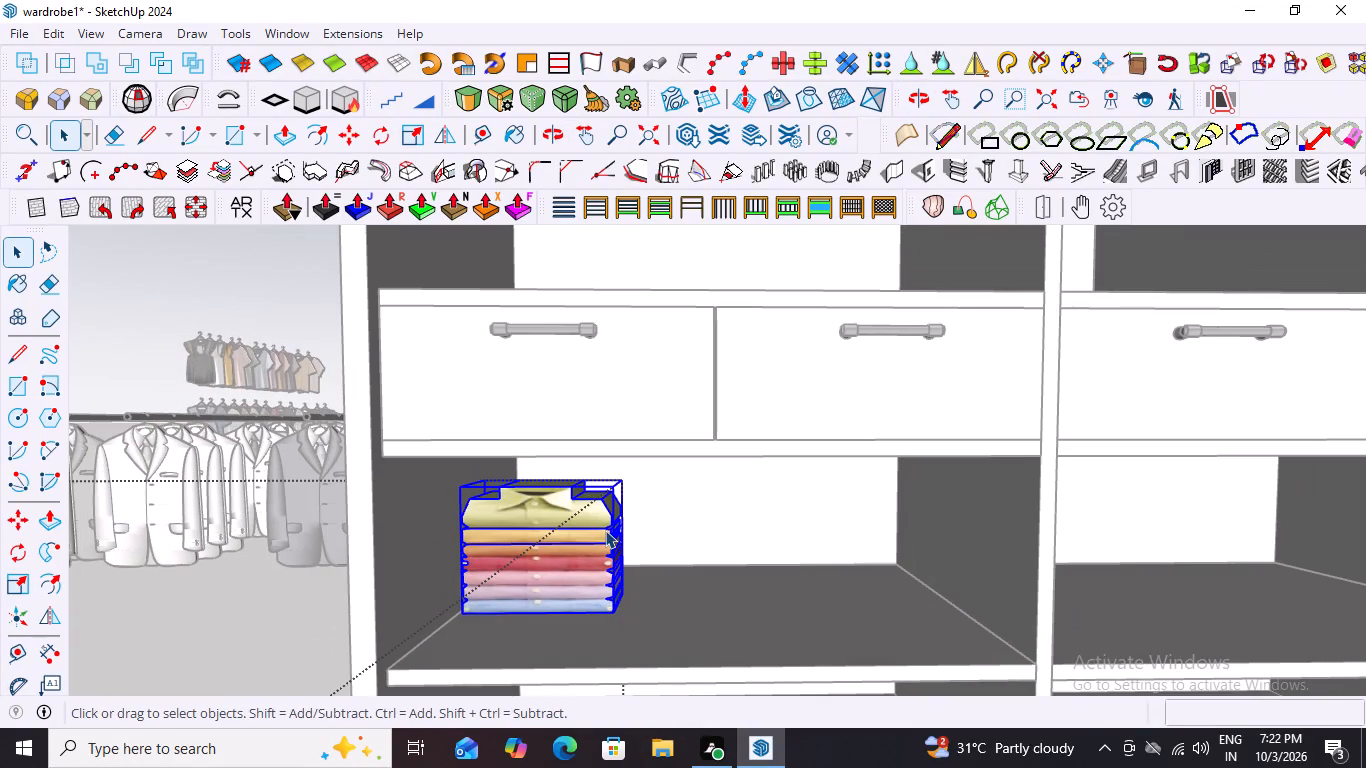
pyautogui.press('s')
pyautogui.moveTo(553, 486); pyautogui.dragTo(570, 447, button='middle')
pyautogui.moveTo(619, 481); pyautogui.dragTo(625, 460)
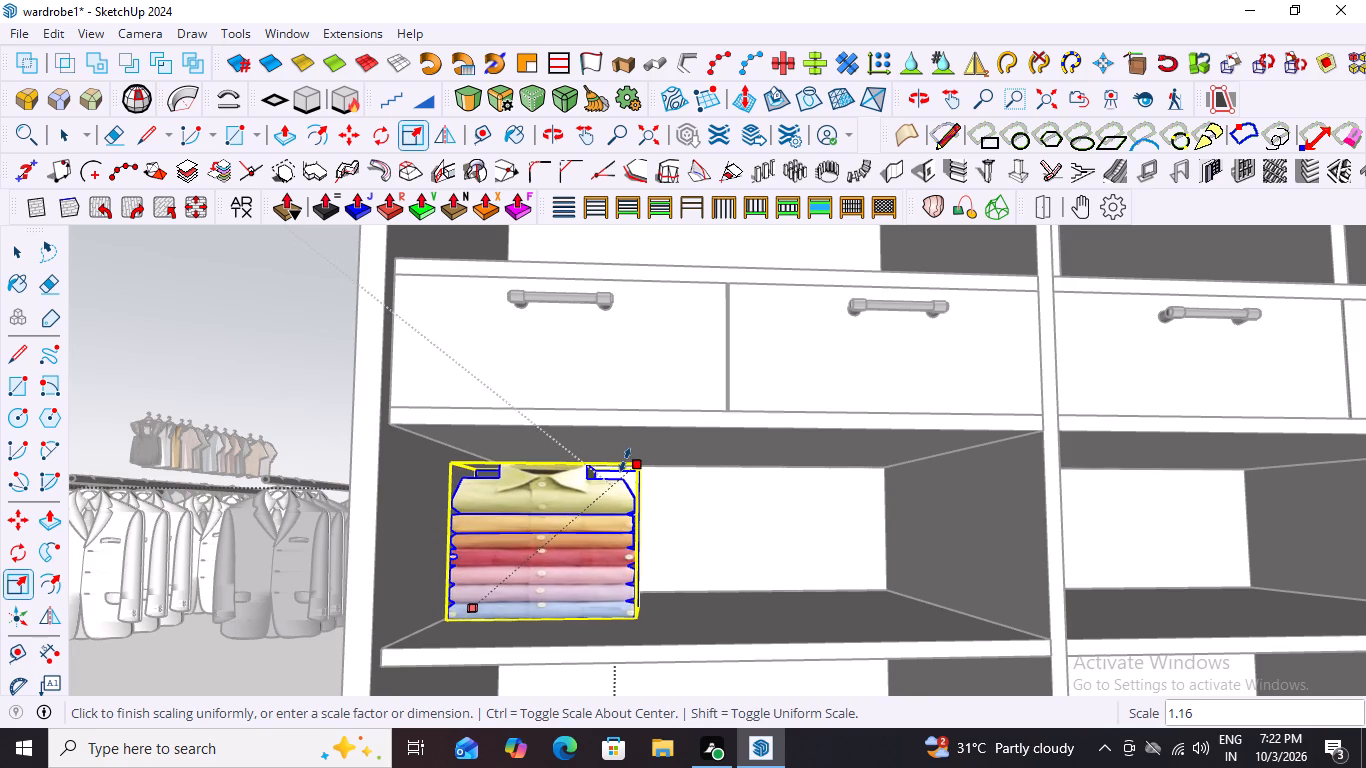
pyautogui.moveTo(625, 460); pyautogui.dragTo(627, 455)
pyautogui.doubleClick(627, 455)
pyautogui.rightClick(627, 455)
pyautogui.click(275, 361)
pyautogui.scroll(-4, 585, 387)
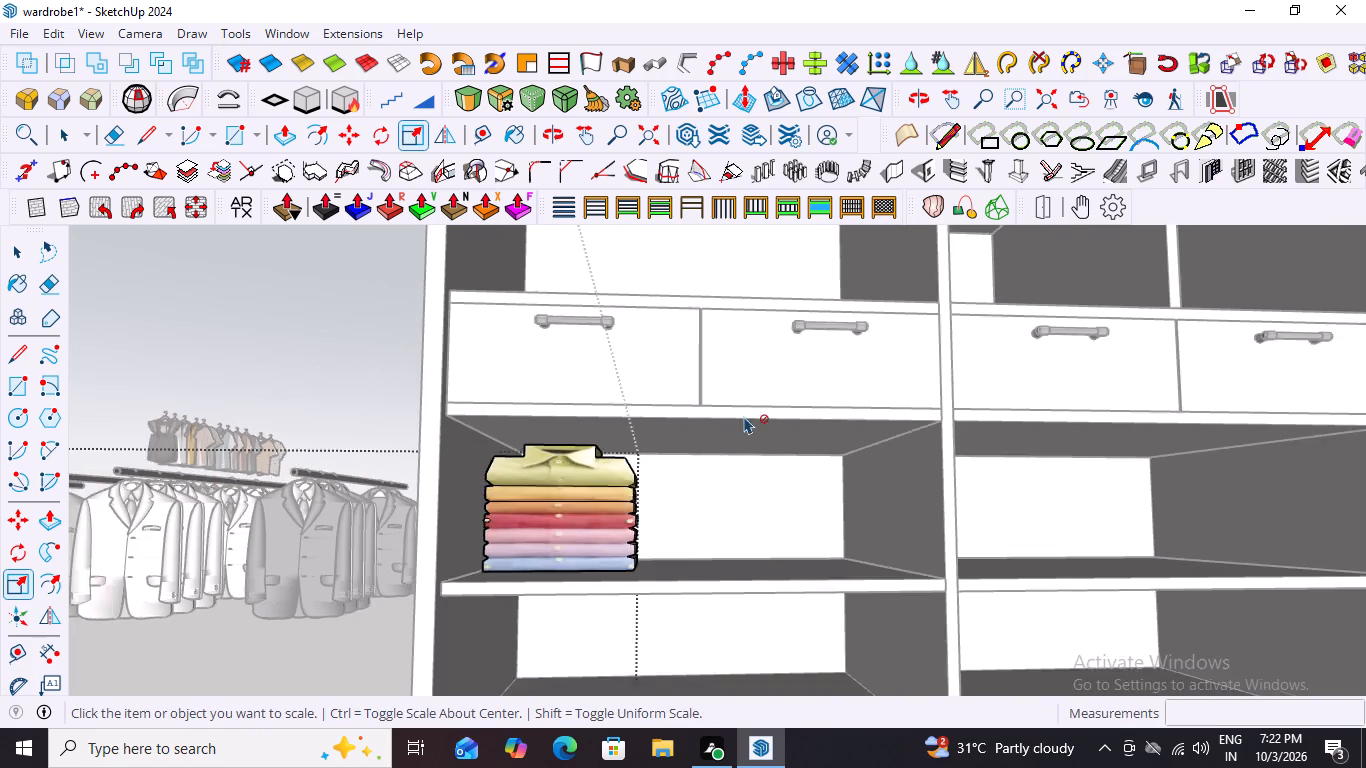
pyautogui.scroll(-5, 744, 416)
pyautogui.moveTo(706, 445); pyautogui.dragTo(696, 500, button='middle')
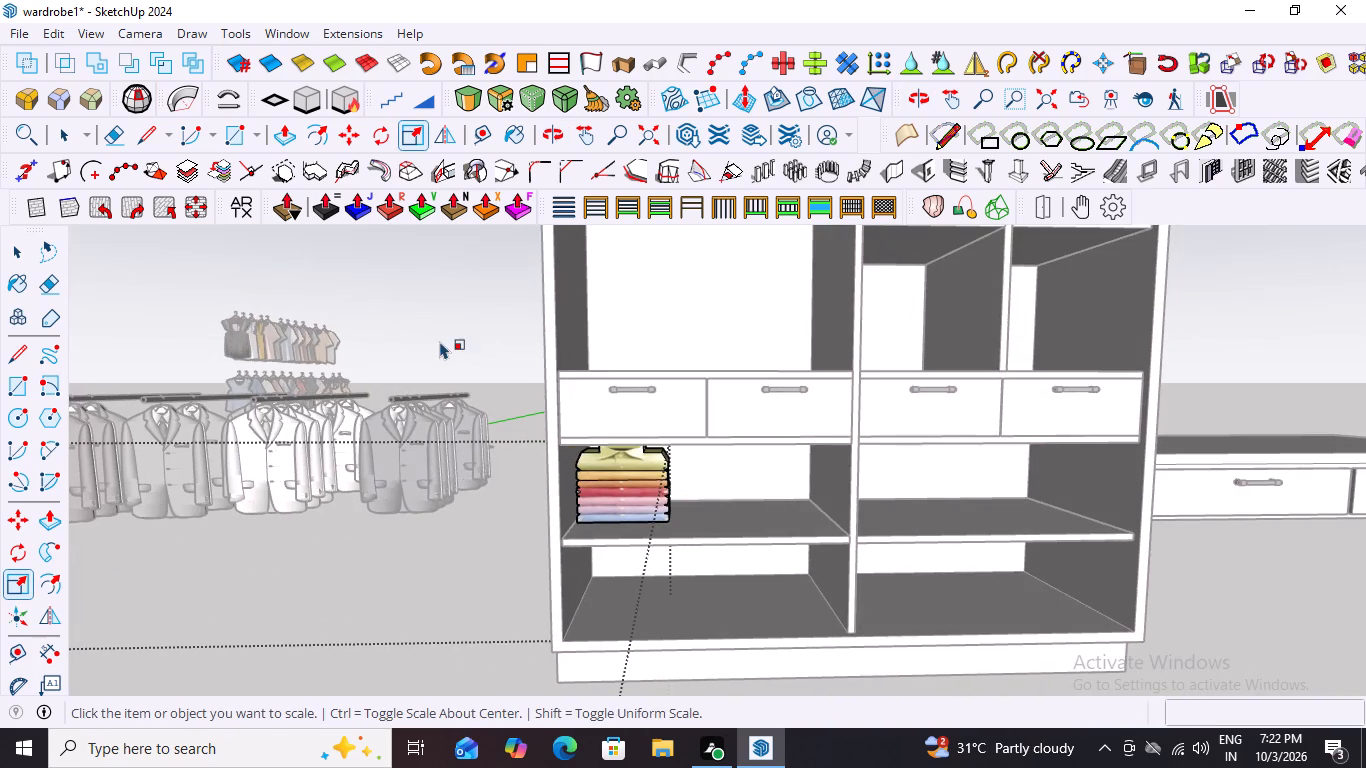
pyautogui.click(440, 340)
pyautogui.scroll(-2, 547, 435)
pyautogui.press('space')
pyautogui.click(1157, 362)
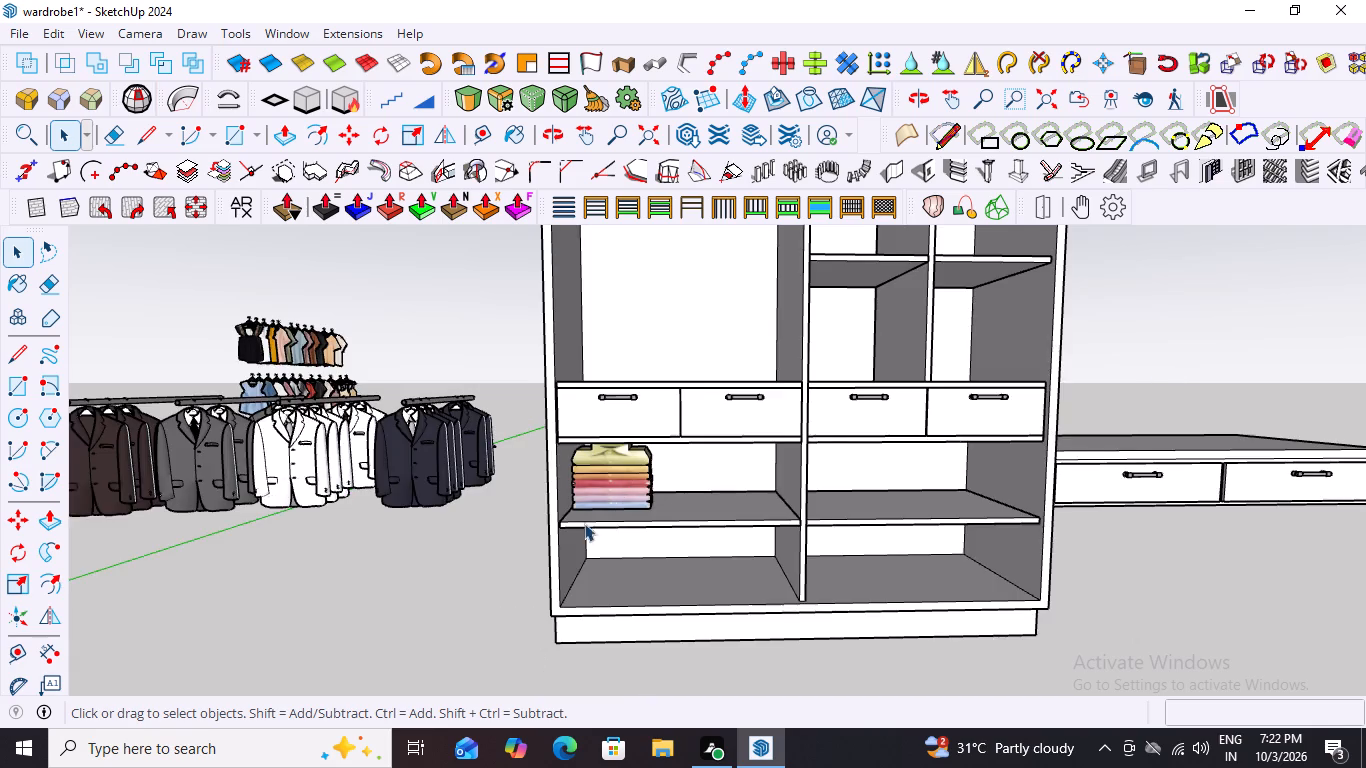
# Move the enlarged shirt stack about 8 1/2" along the green axis toward the front edge of its shelf.
pyautogui.scroll(-1, 540, 527)
pyautogui.moveTo(582, 535); pyautogui.dragTo(625, 526, button='middle')
pyautogui.scroll(2, 621, 522)
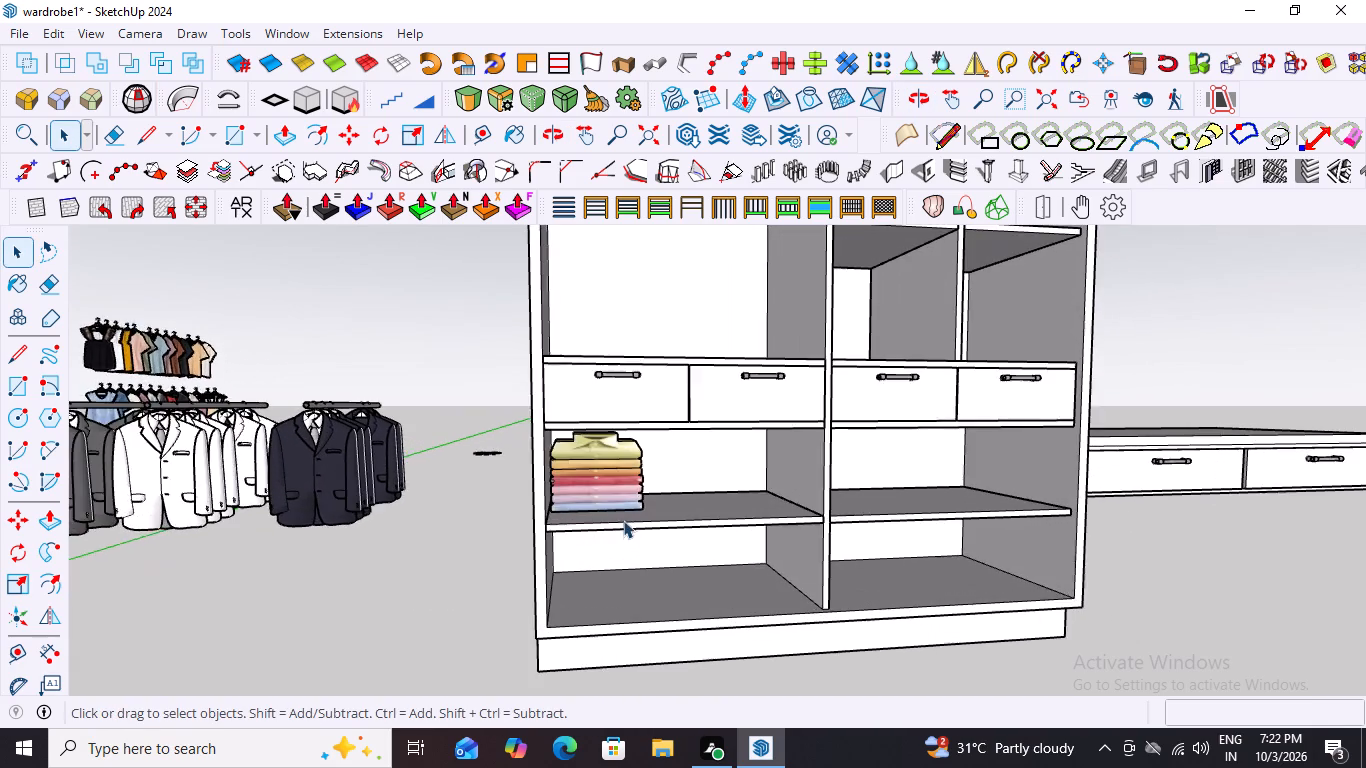
pyautogui.scroll(8, 623, 520)
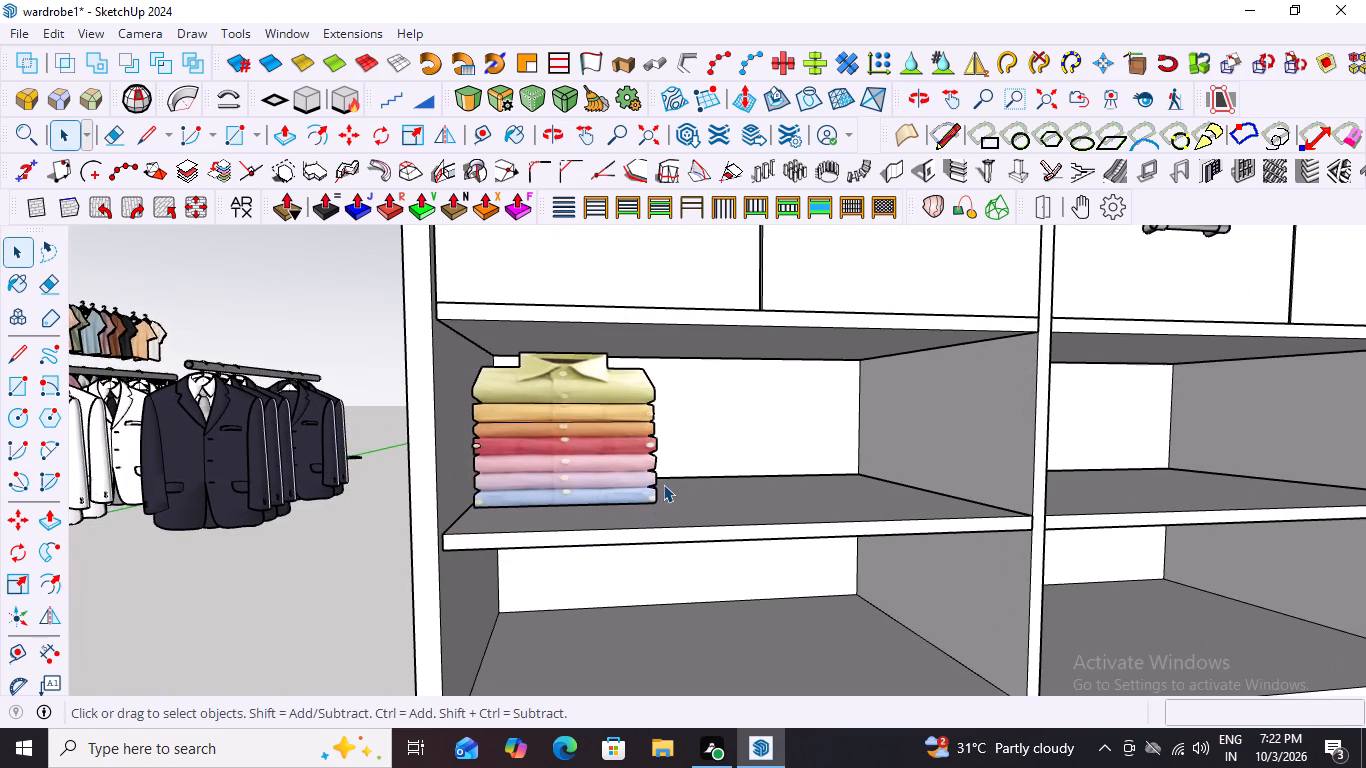
pyautogui.click(651, 458)
pyautogui.doubleClick(643, 456)
pyautogui.click(643, 456)
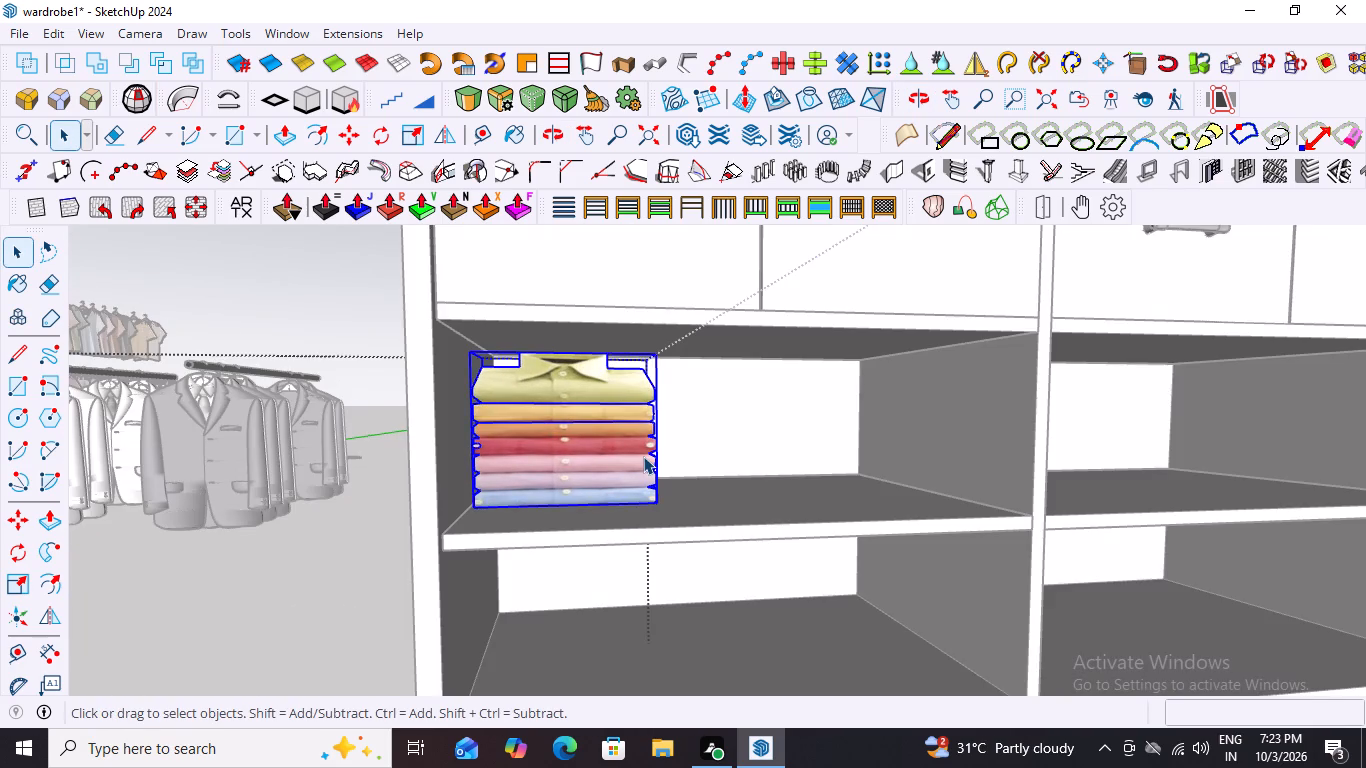
pyautogui.press('m')
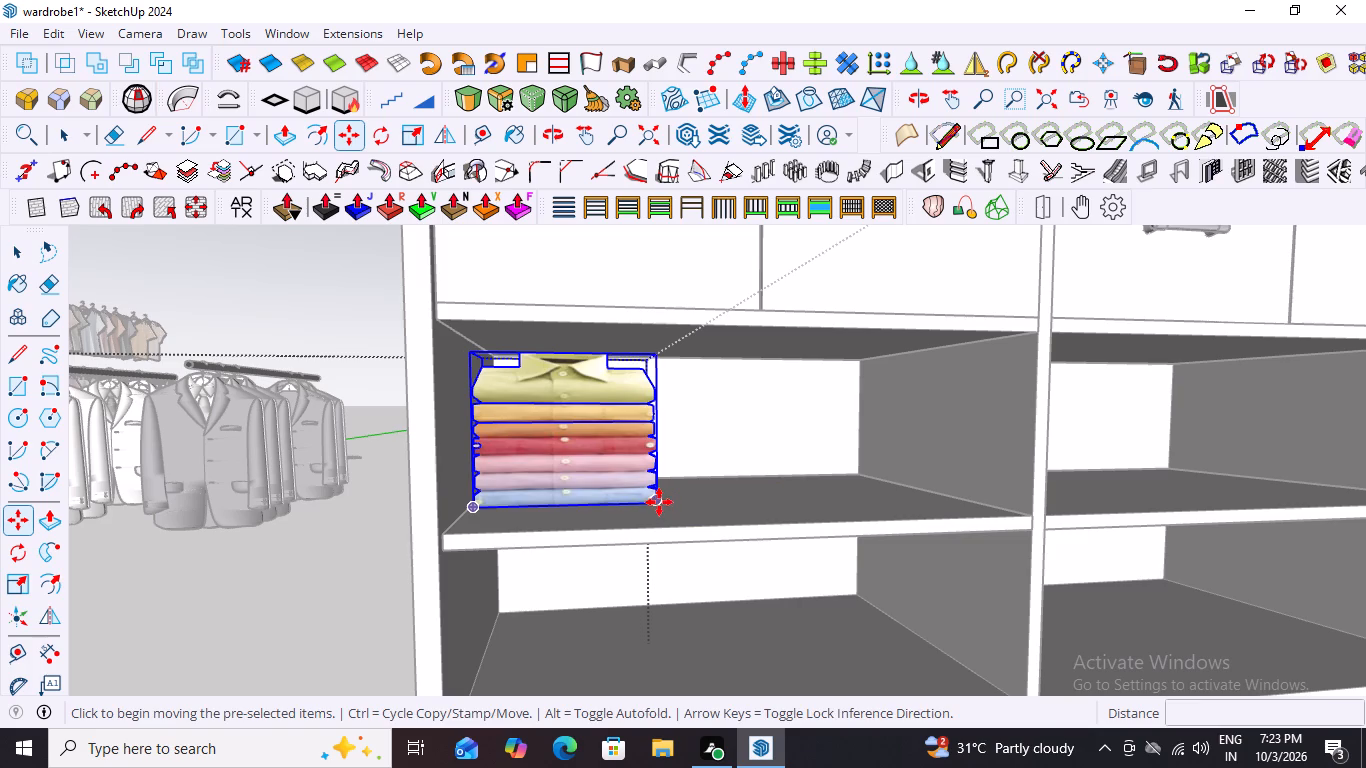
pyautogui.click(659, 502)
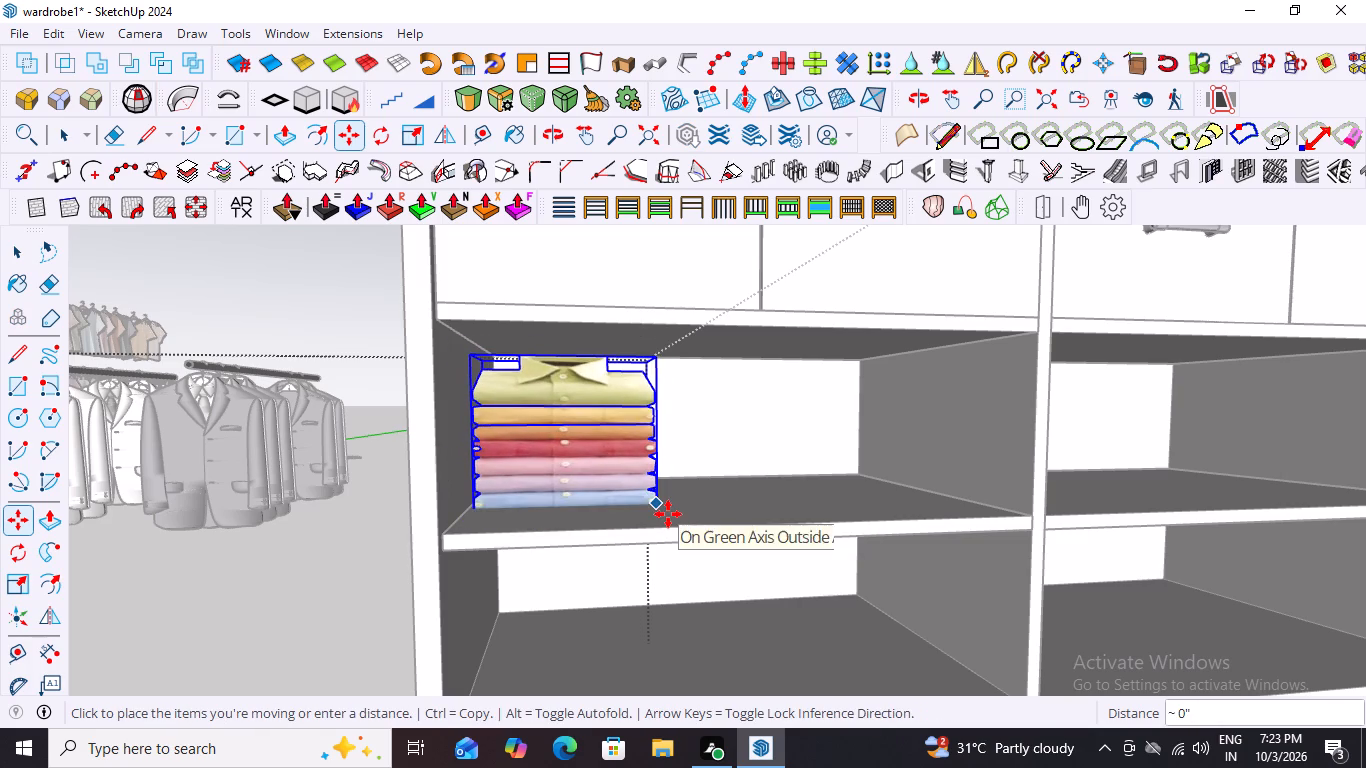
pyautogui.scroll(8, 668, 514)
pyautogui.scroll(-4, 627, 515)
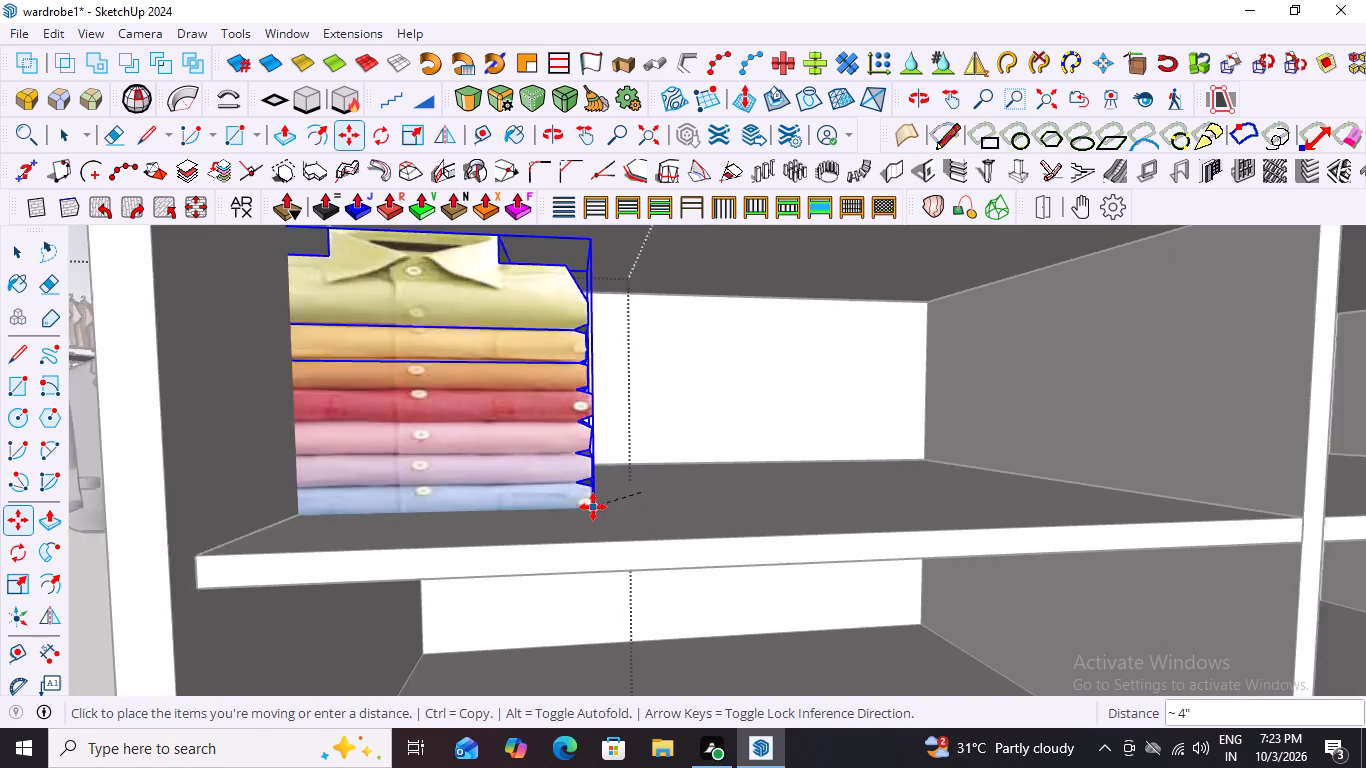
pyautogui.scroll(-12, 593, 507)
pyautogui.scroll(5, 626, 509)
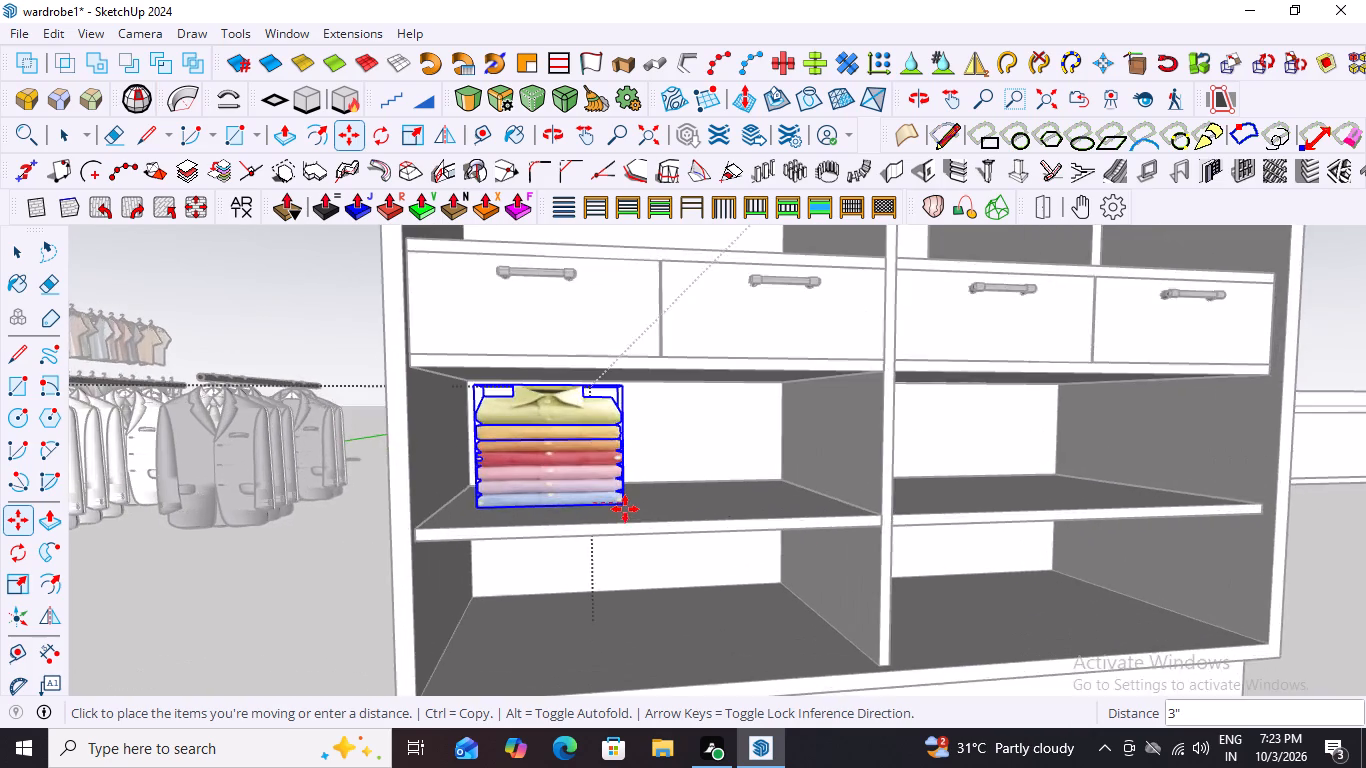
pyautogui.scroll(2, 625, 509)
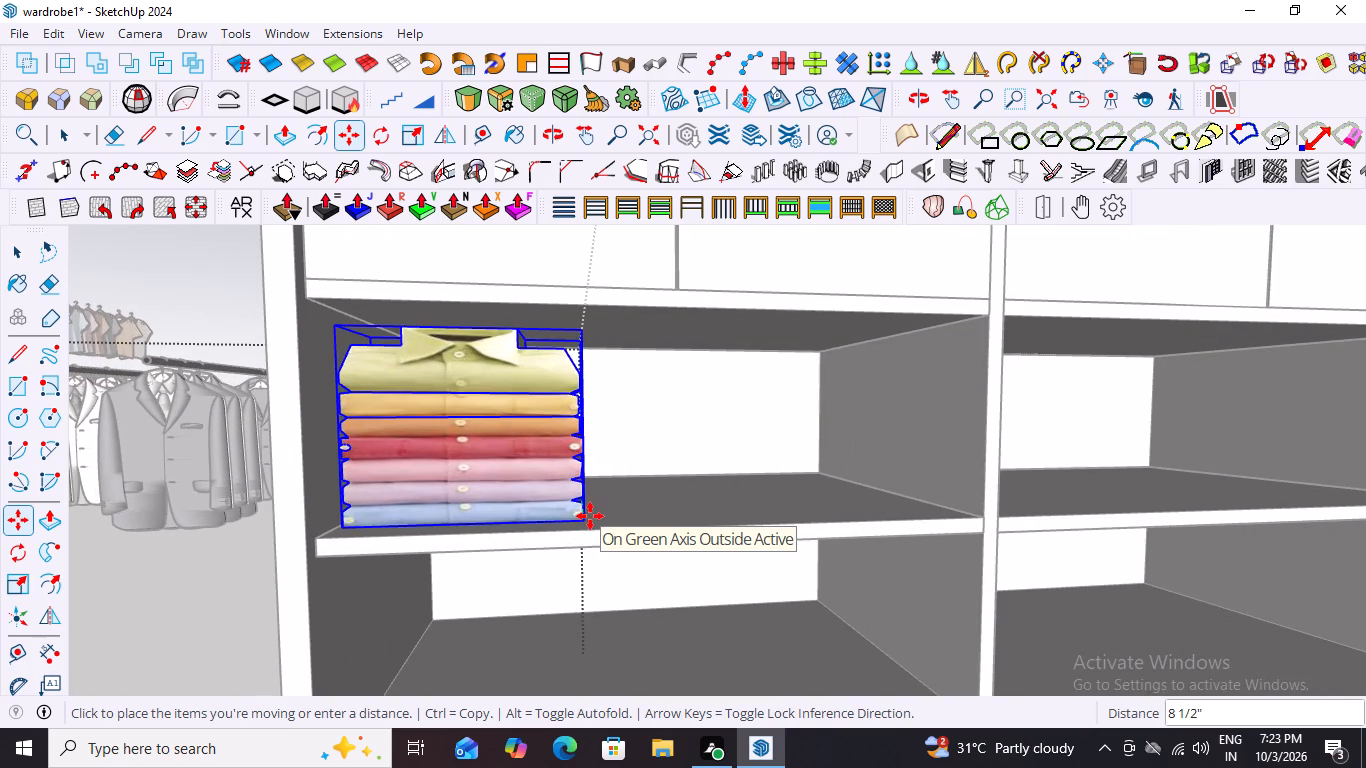
pyautogui.click(590, 516)
pyautogui.scroll(-9, 589, 475)
pyautogui.press('space')
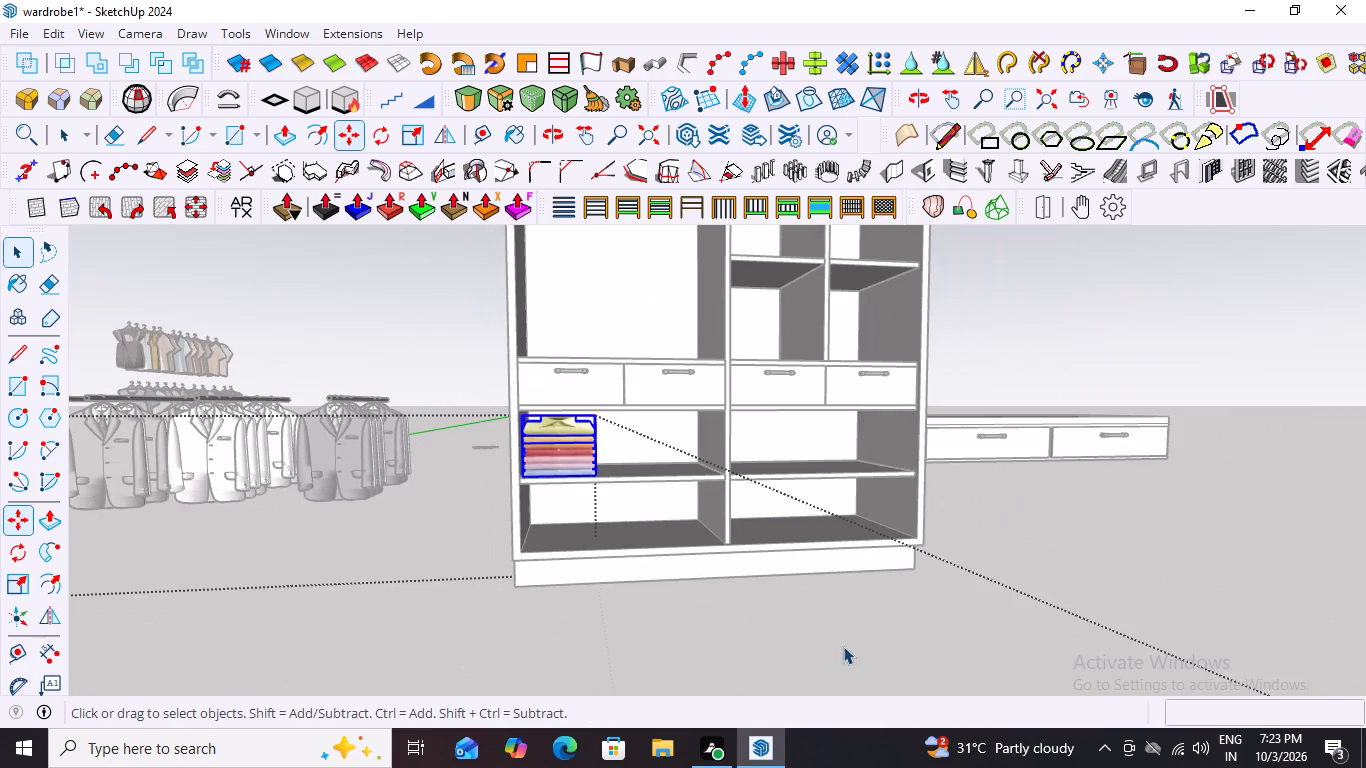
pyautogui.click(843, 646)
pyautogui.scroll(-5, 598, 553)
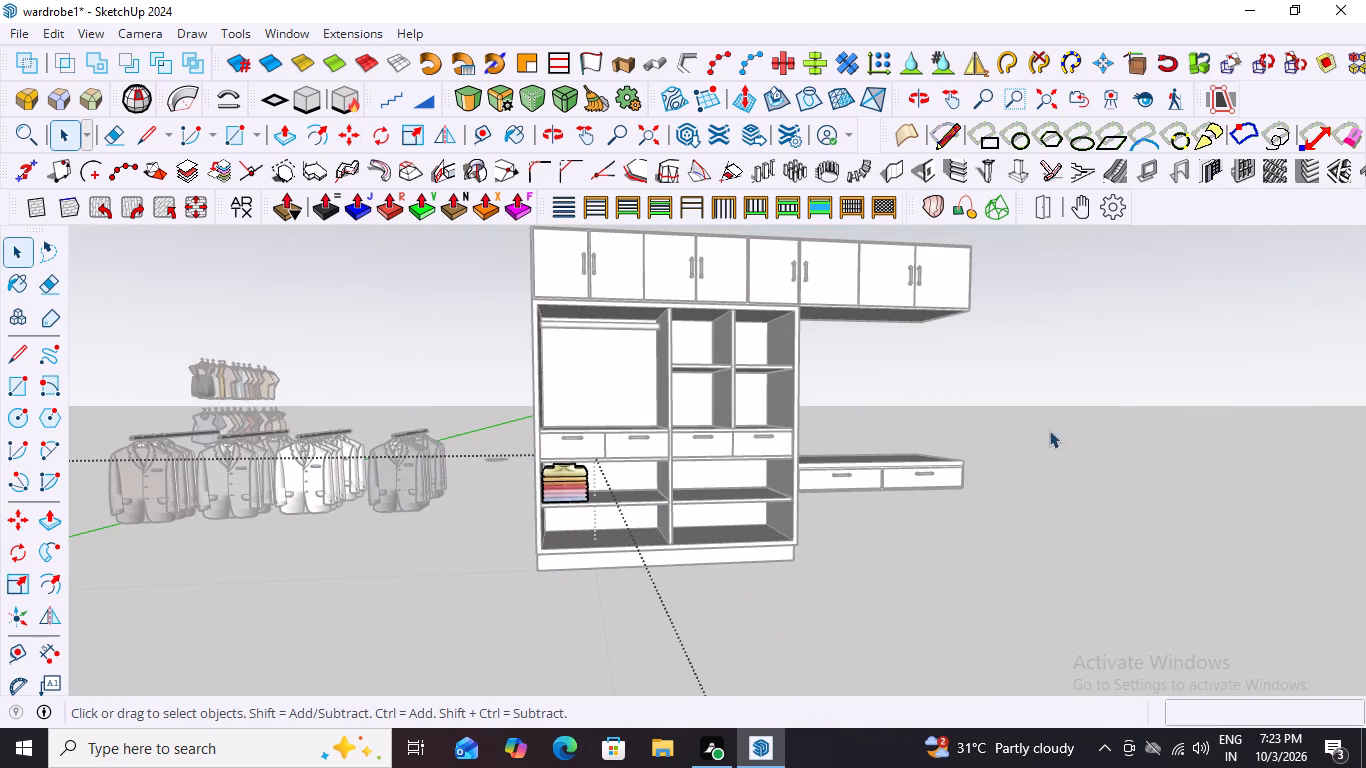
pyautogui.click(1084, 413)
# Move the folded jeans stack about 27' 3" onto the wardrobe's left-bay shelf, beside the shirt stack.
pyautogui.scroll(-2, 579, 531)
pyautogui.moveTo(648, 541); pyautogui.dragTo(619, 528, button='middle')
pyautogui.scroll(-12, 619, 528)
pyautogui.scroll(11, 564, 529)
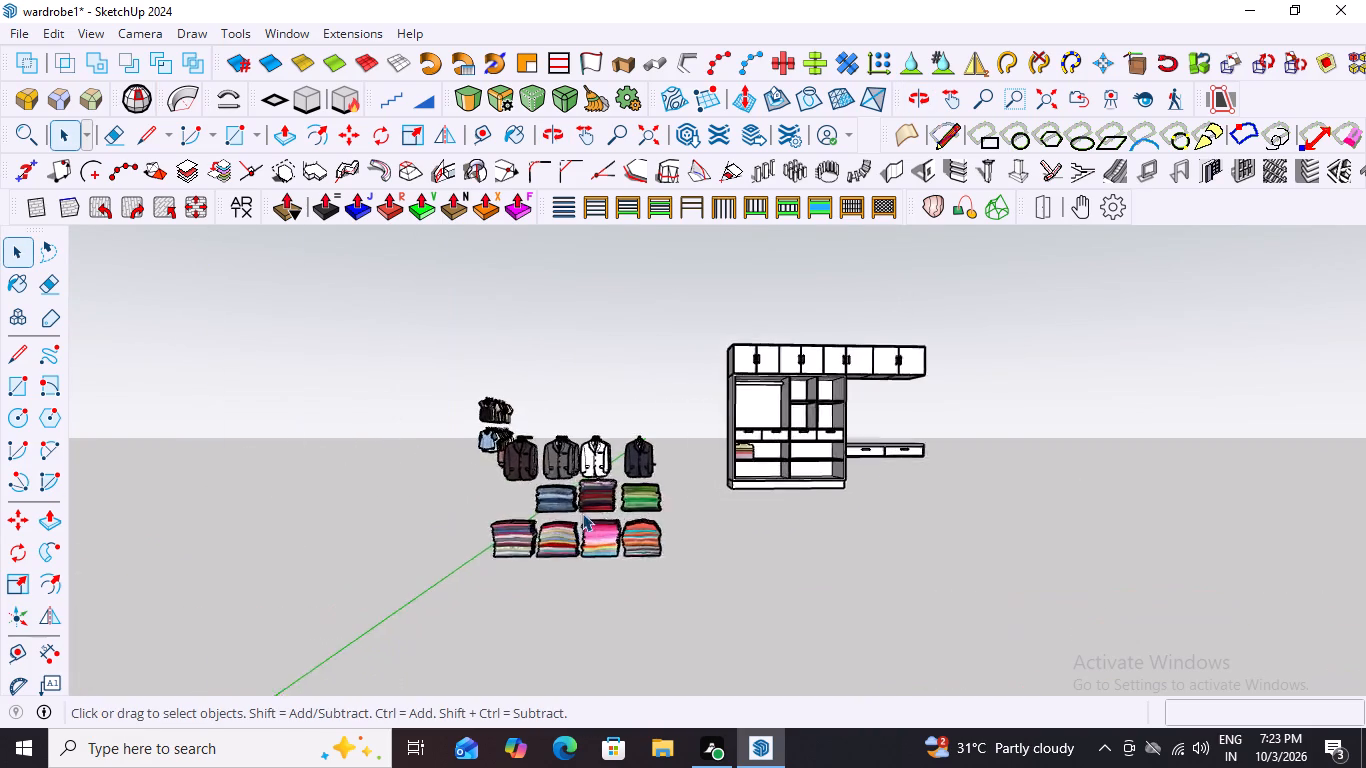
pyautogui.scroll(15, 582, 513)
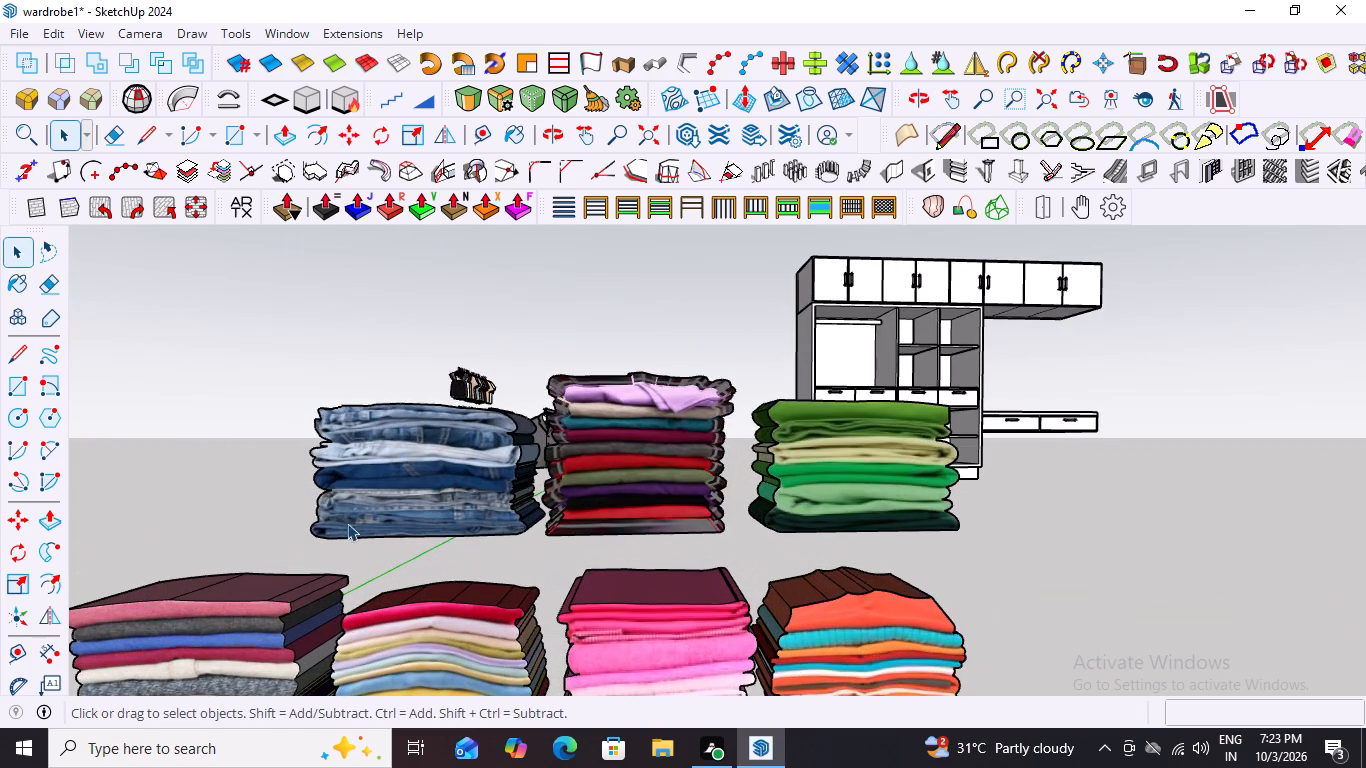
pyautogui.scroll(3, 331, 524)
pyautogui.scroll(3, 436, 520)
pyautogui.scroll(-2, 437, 432)
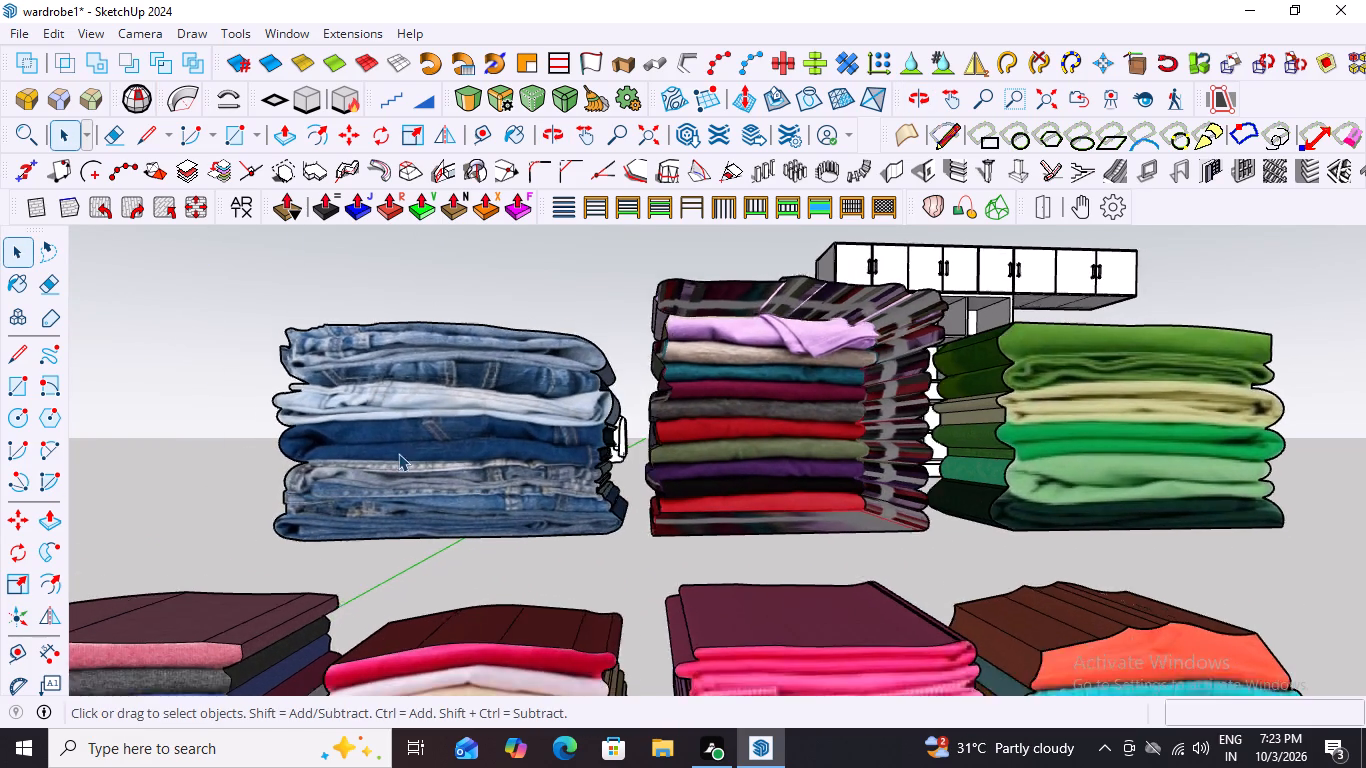
pyautogui.scroll(-7, 398, 453)
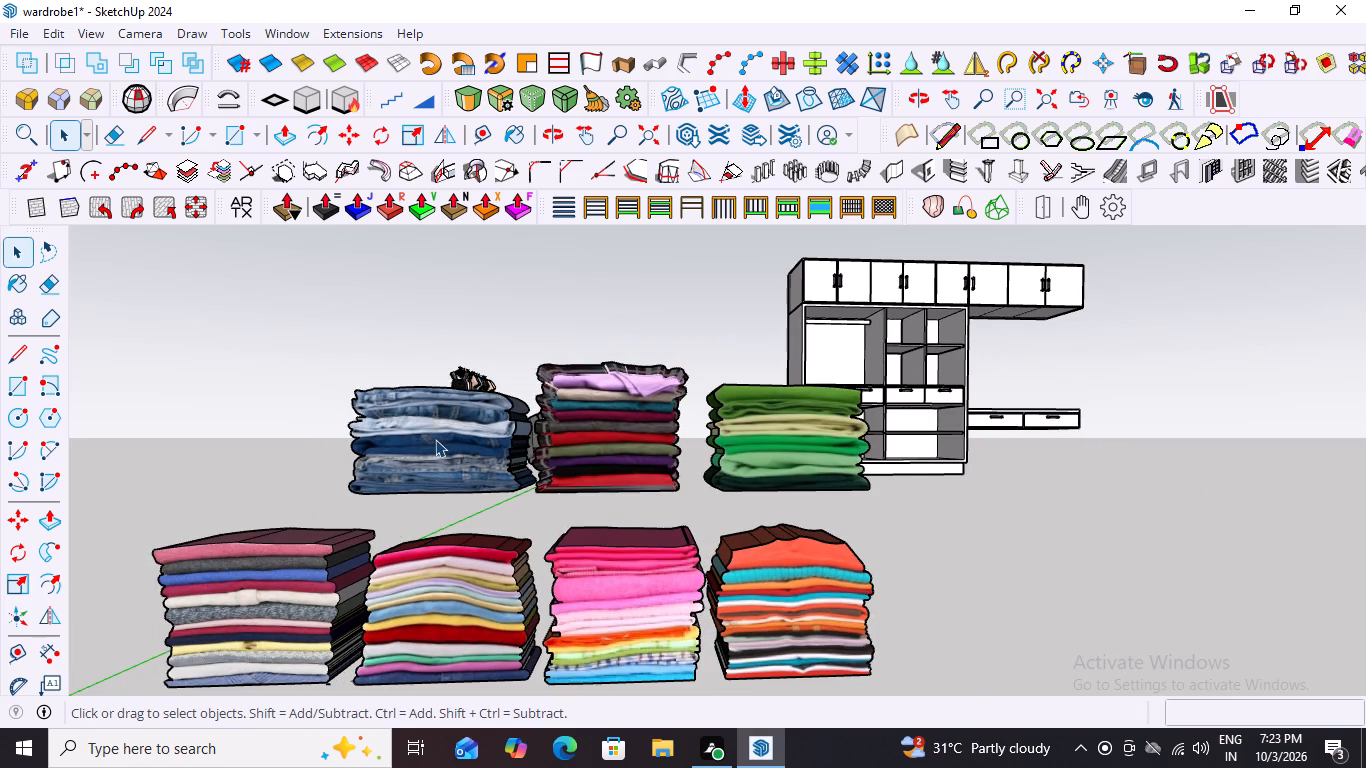
pyautogui.click(435, 439)
pyautogui.doubleClick(437, 439)
pyautogui.click(437, 439)
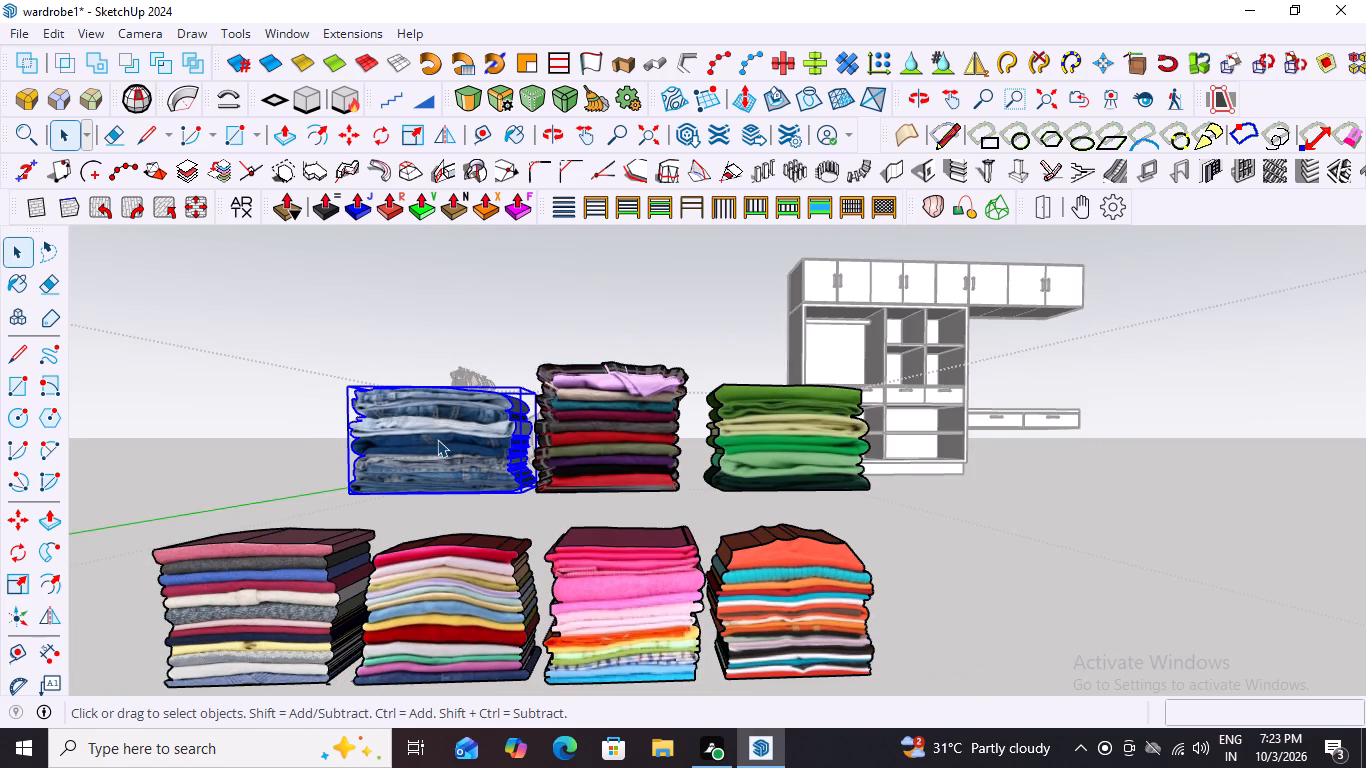
pyautogui.press('m')
pyautogui.scroll(3, 529, 502)
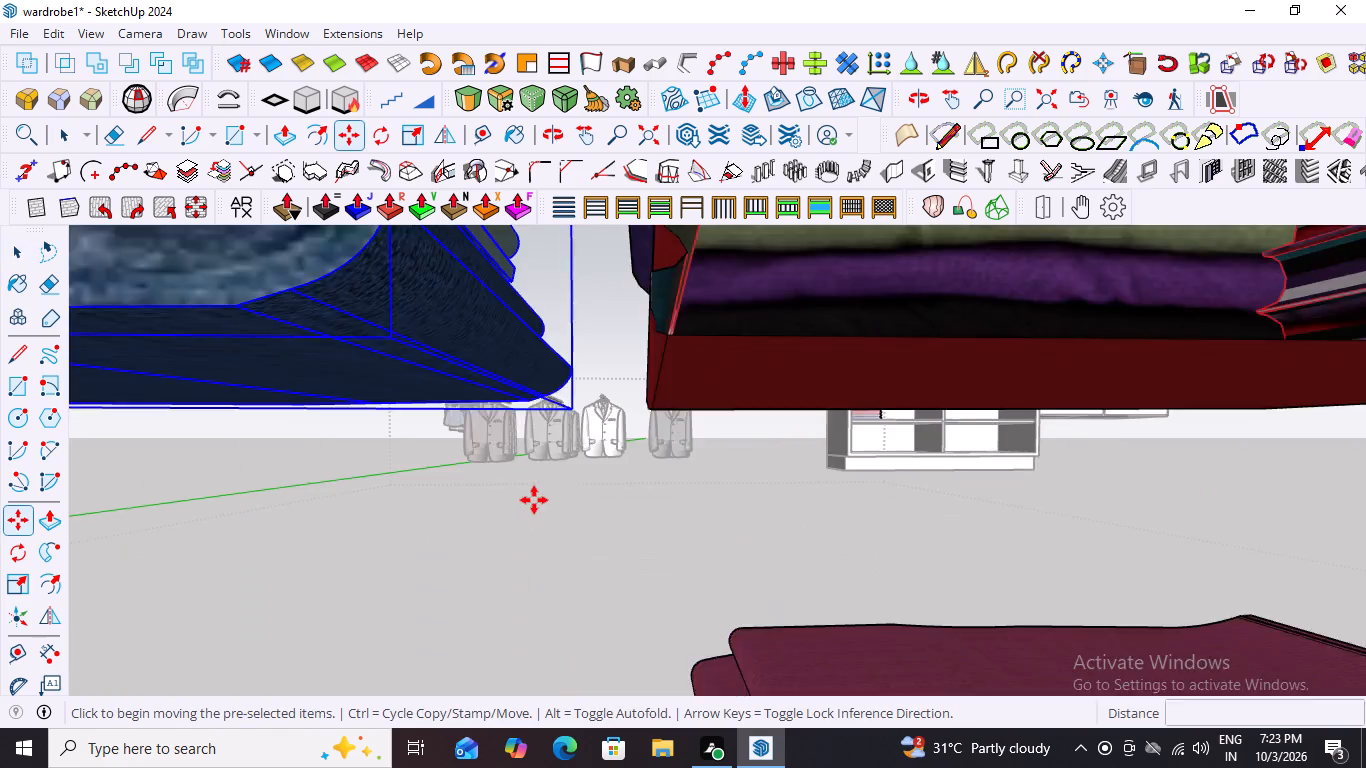
pyautogui.scroll(2, 534, 500)
pyautogui.scroll(-5, 522, 500)
pyautogui.scroll(2, 537, 502)
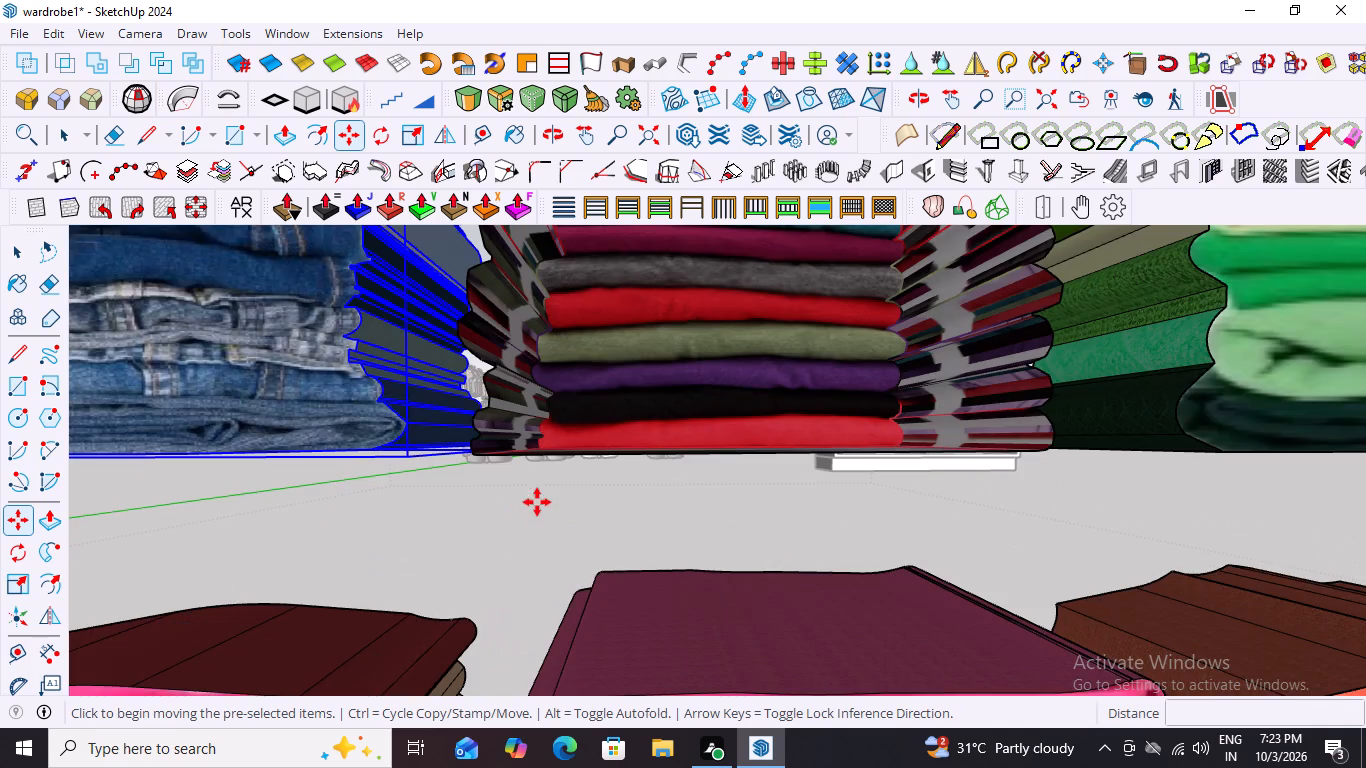
pyautogui.click(403, 458)
pyautogui.scroll(-4, 245, 516)
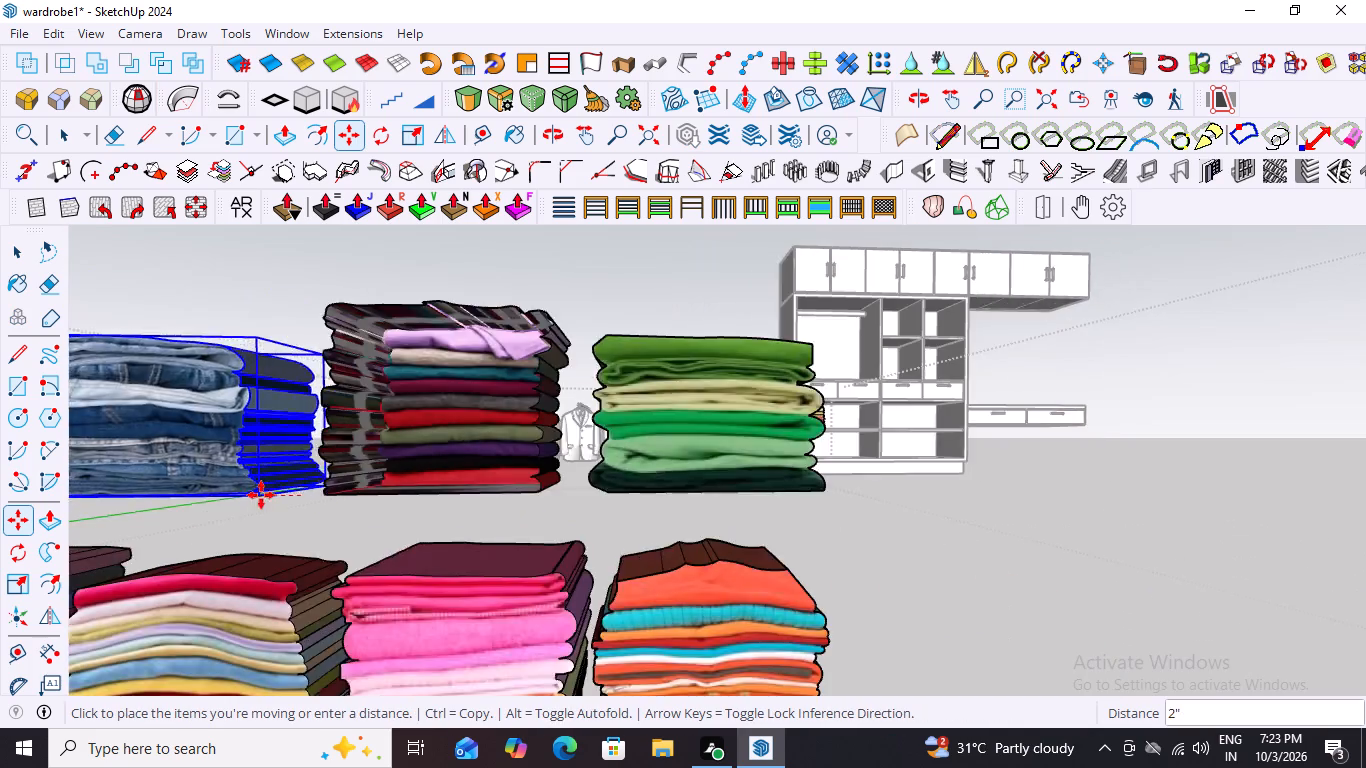
pyautogui.scroll(-2, 261, 495)
pyautogui.scroll(12, 868, 452)
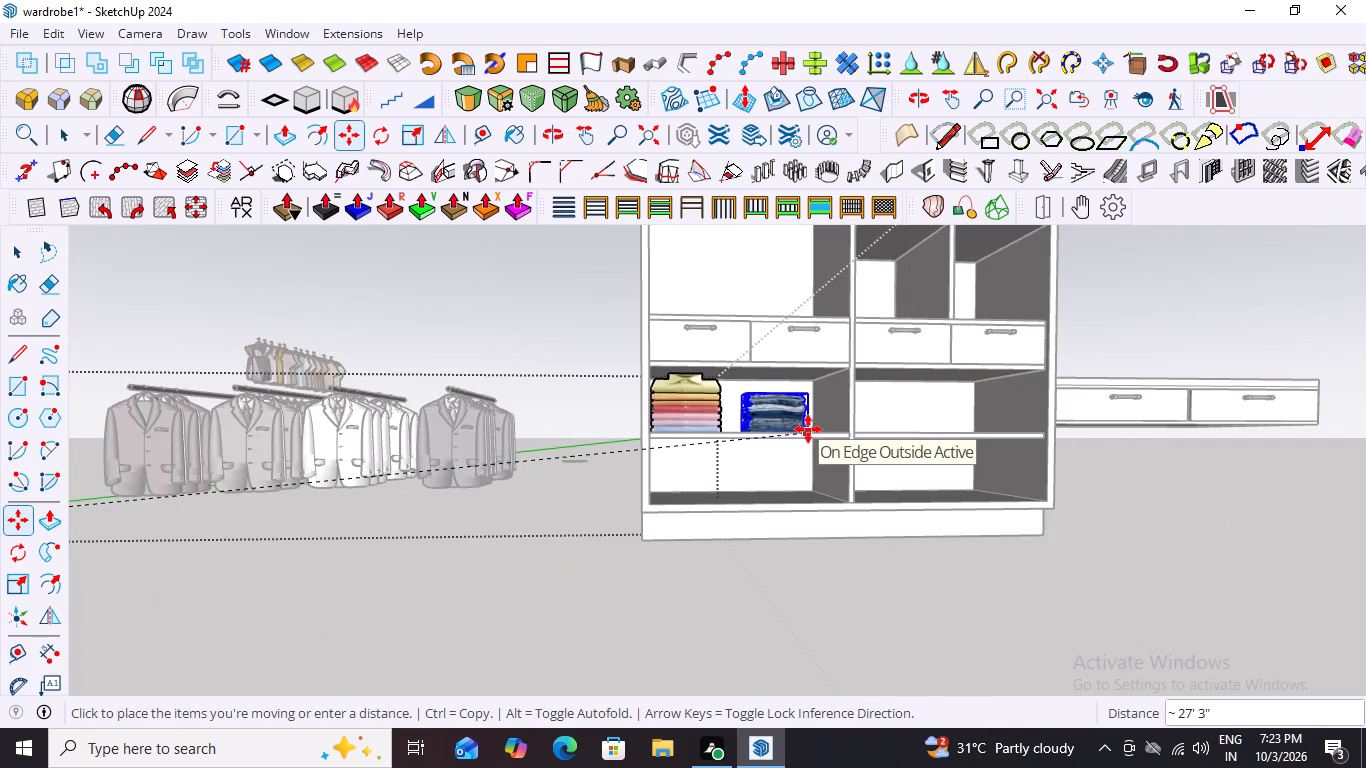
pyautogui.click(808, 429)
pyautogui.press('space')
pyautogui.click(658, 536)
# Scale the folded jeans stack up uniformly from its top corner so it nearly reaches the shirt stack beside it.
pyautogui.scroll(-3, 652, 542)
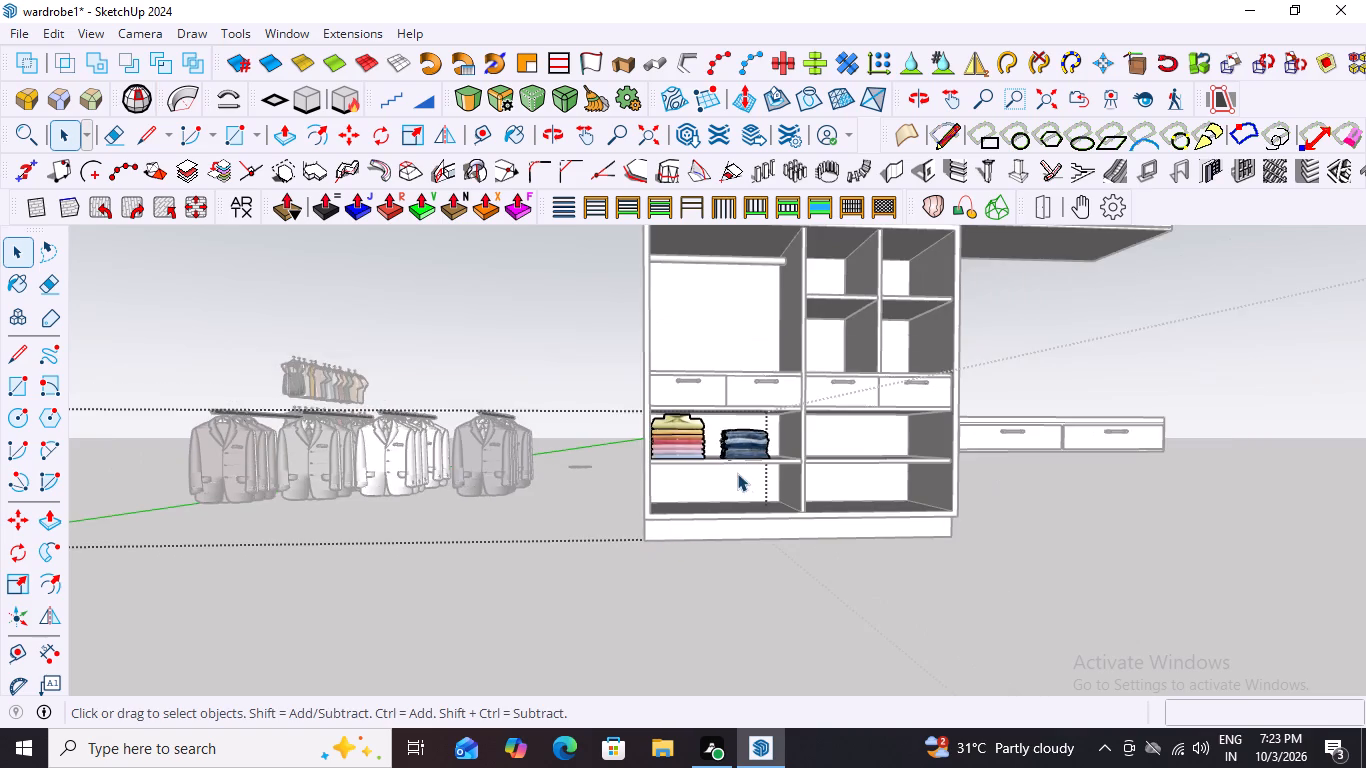
pyautogui.moveTo(740, 502); pyautogui.dragTo(739, 560, button='middle')
pyautogui.scroll(16, 759, 467)
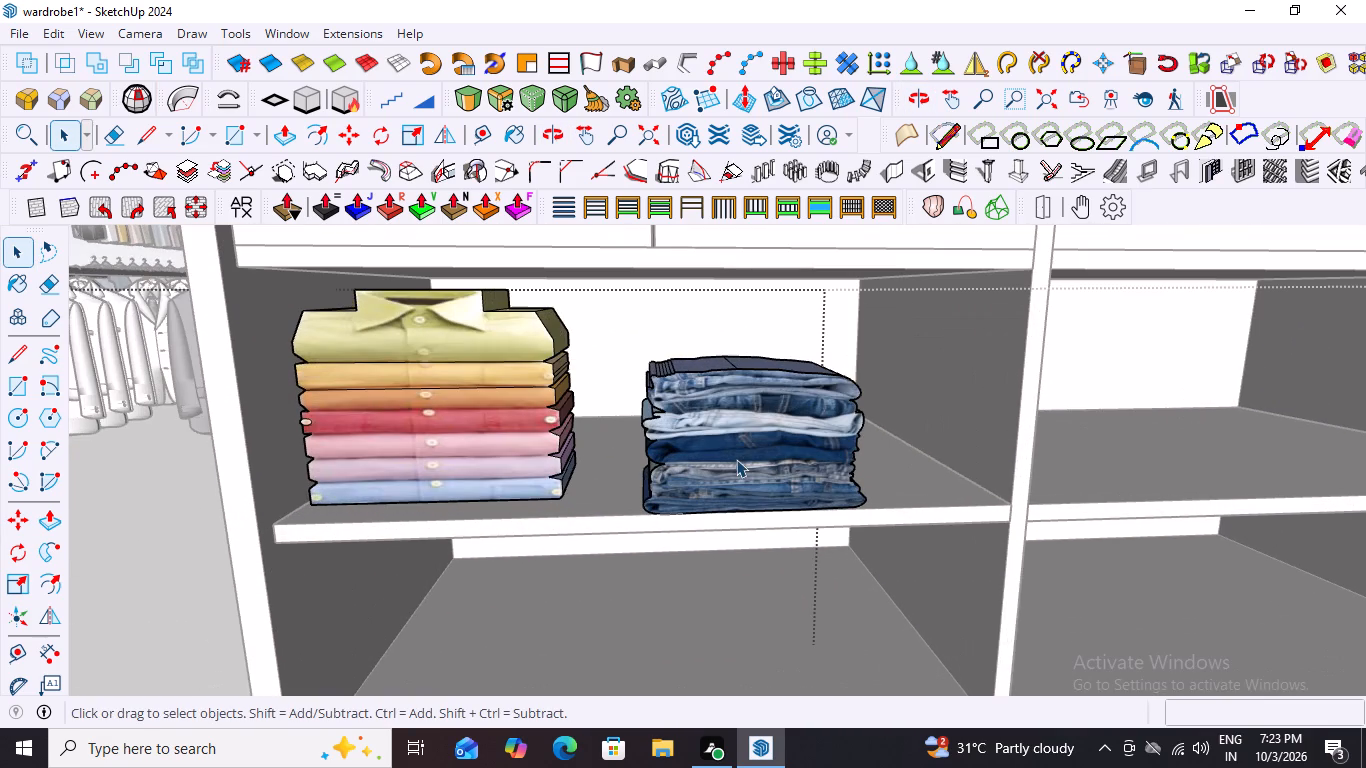
pyautogui.click(744, 438)
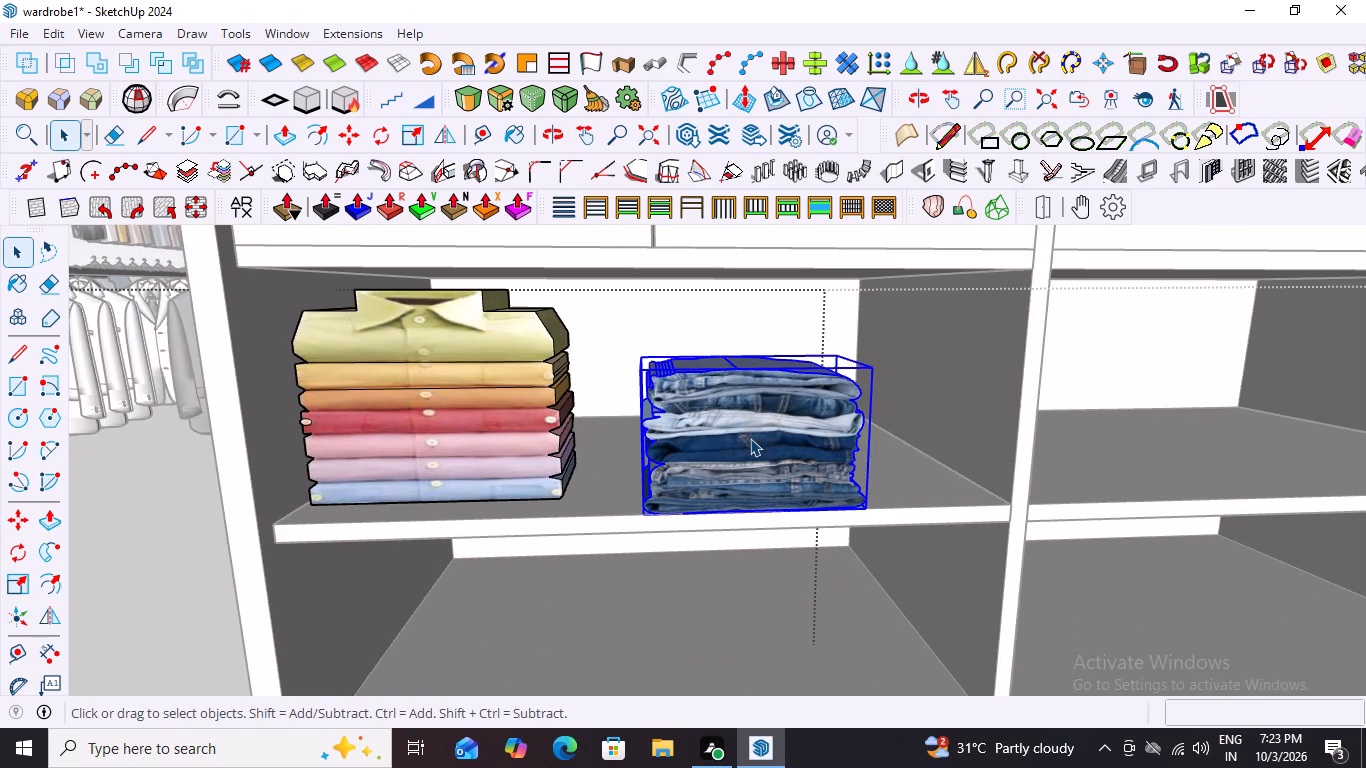
pyautogui.press('s')
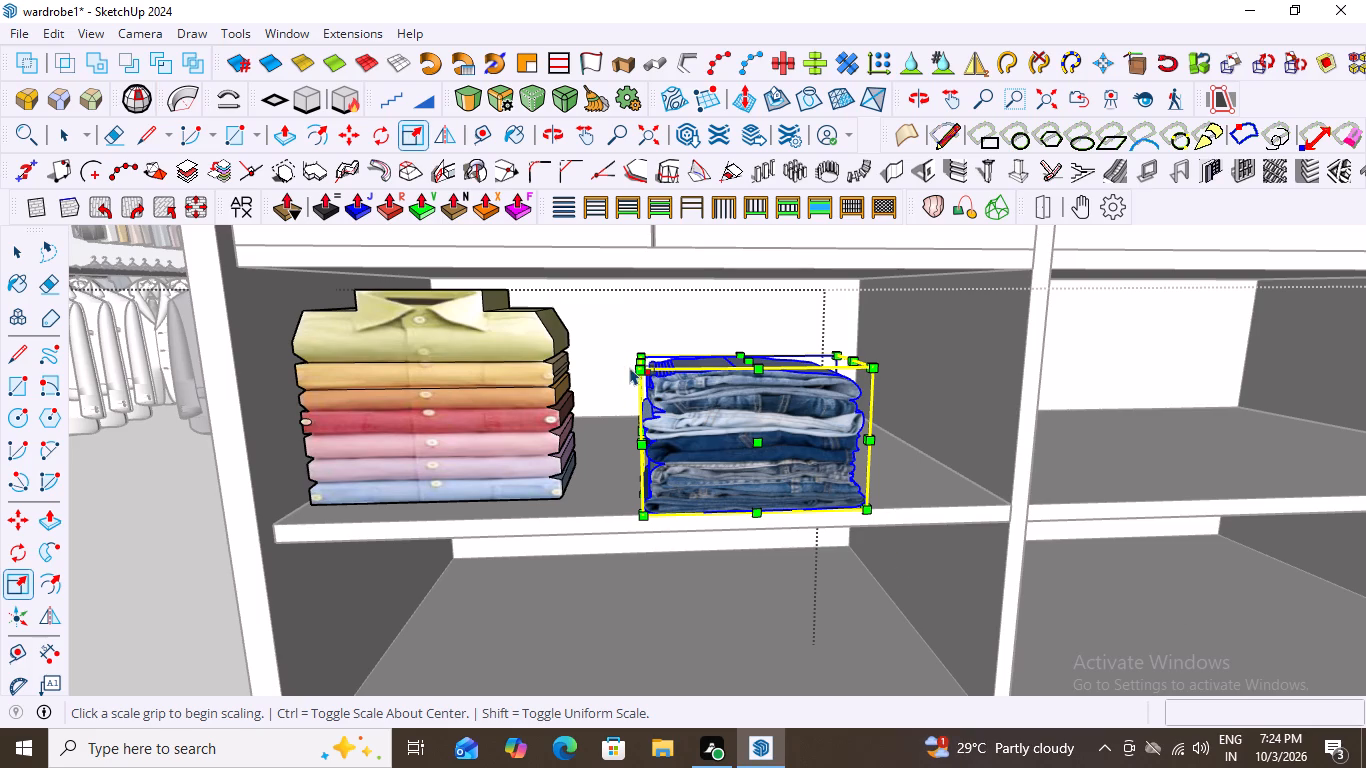
pyautogui.moveTo(633, 368); pyautogui.dragTo(606, 316)
pyautogui.click(606, 316)
pyautogui.rightClick(606, 316)
pyautogui.click(606, 311)
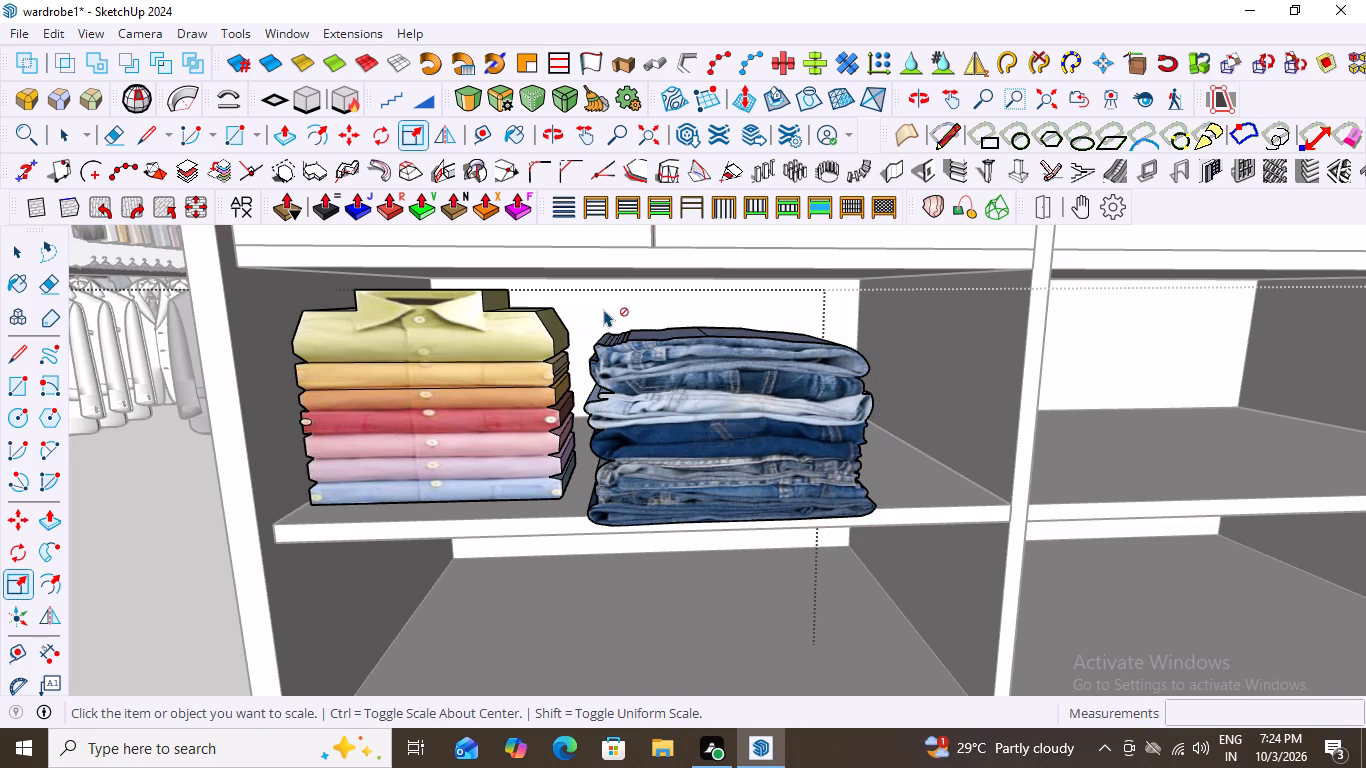
# Move the folded jeans stack about 5 1/2" along its shelf so it sits right against the folded shirt stack.
pyautogui.scroll(-8, 732, 401)
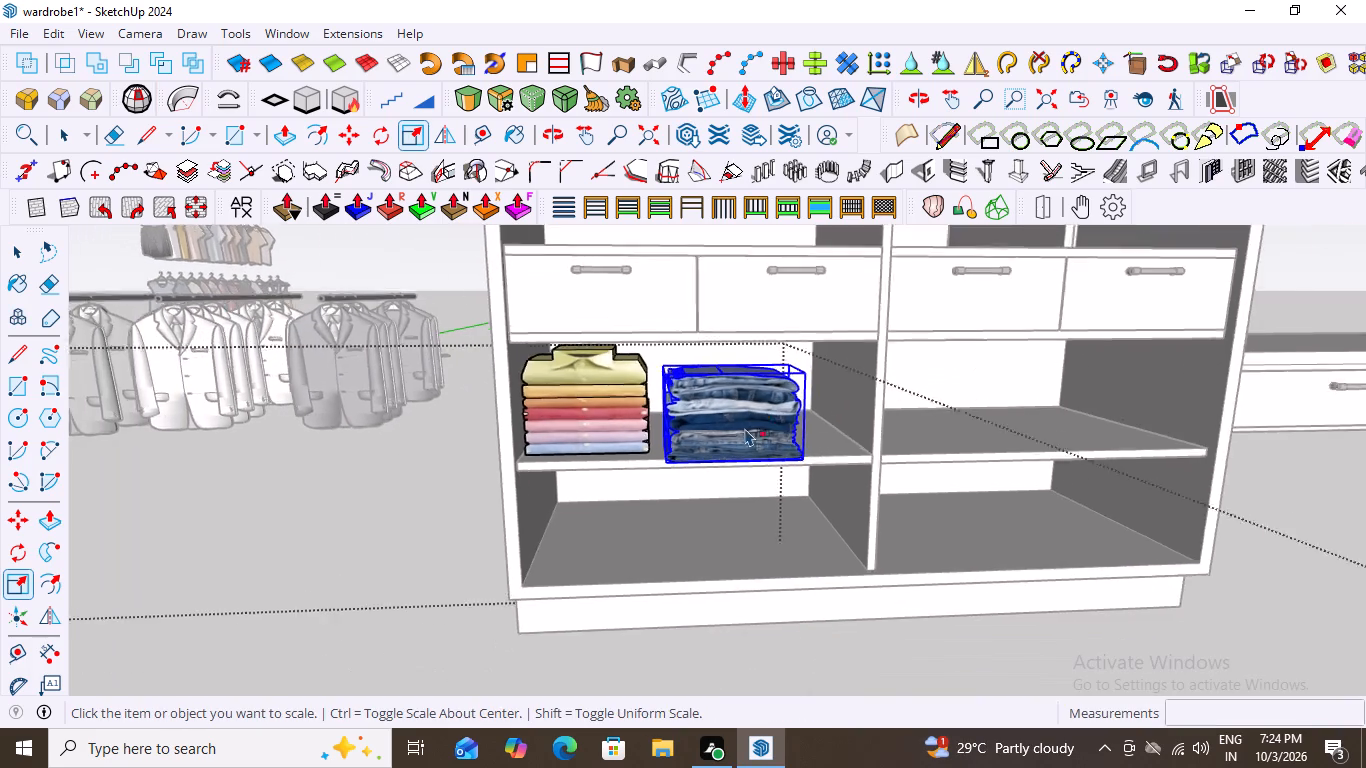
pyautogui.scroll(-1, 745, 428)
pyautogui.scroll(8, 666, 430)
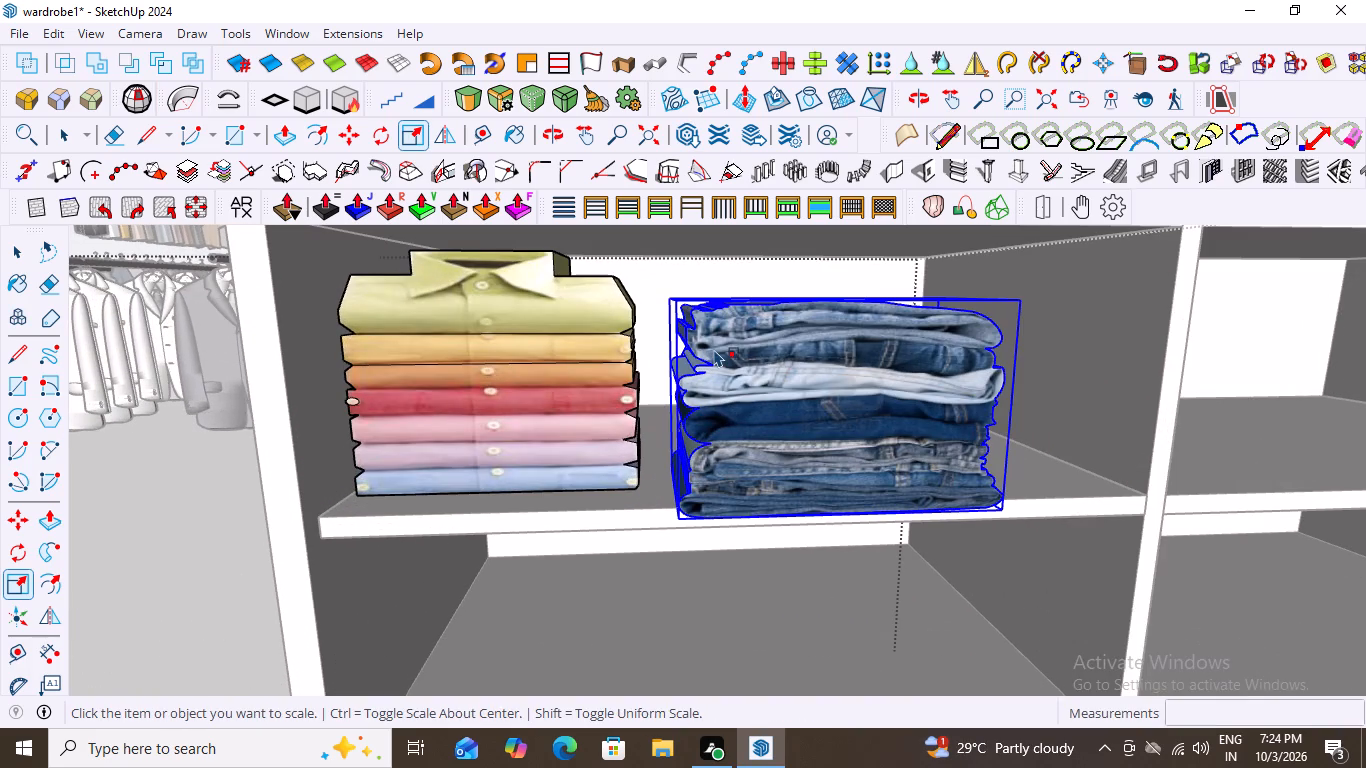
pyautogui.press('space')
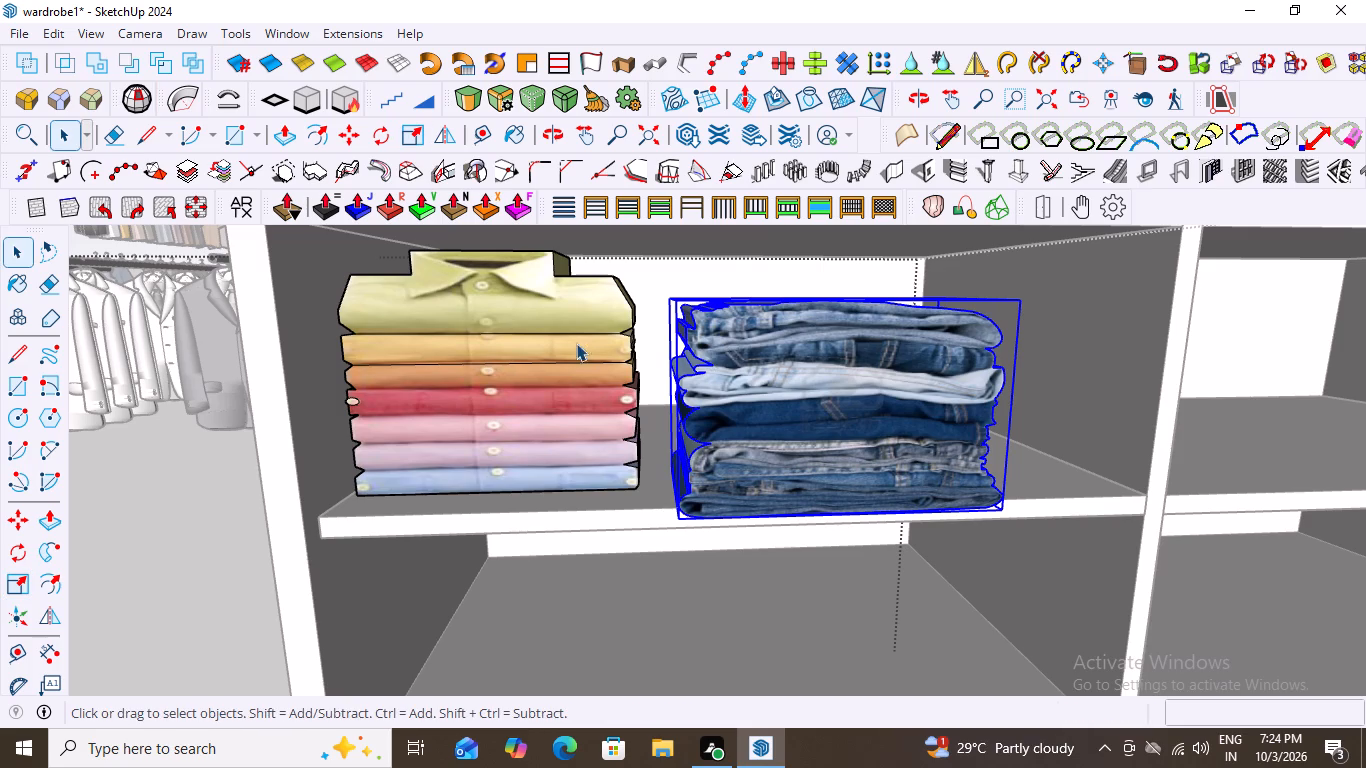
pyautogui.scroll(-10, 572, 343)
pyautogui.scroll(-3, 805, 409)
pyautogui.scroll(2, 785, 480)
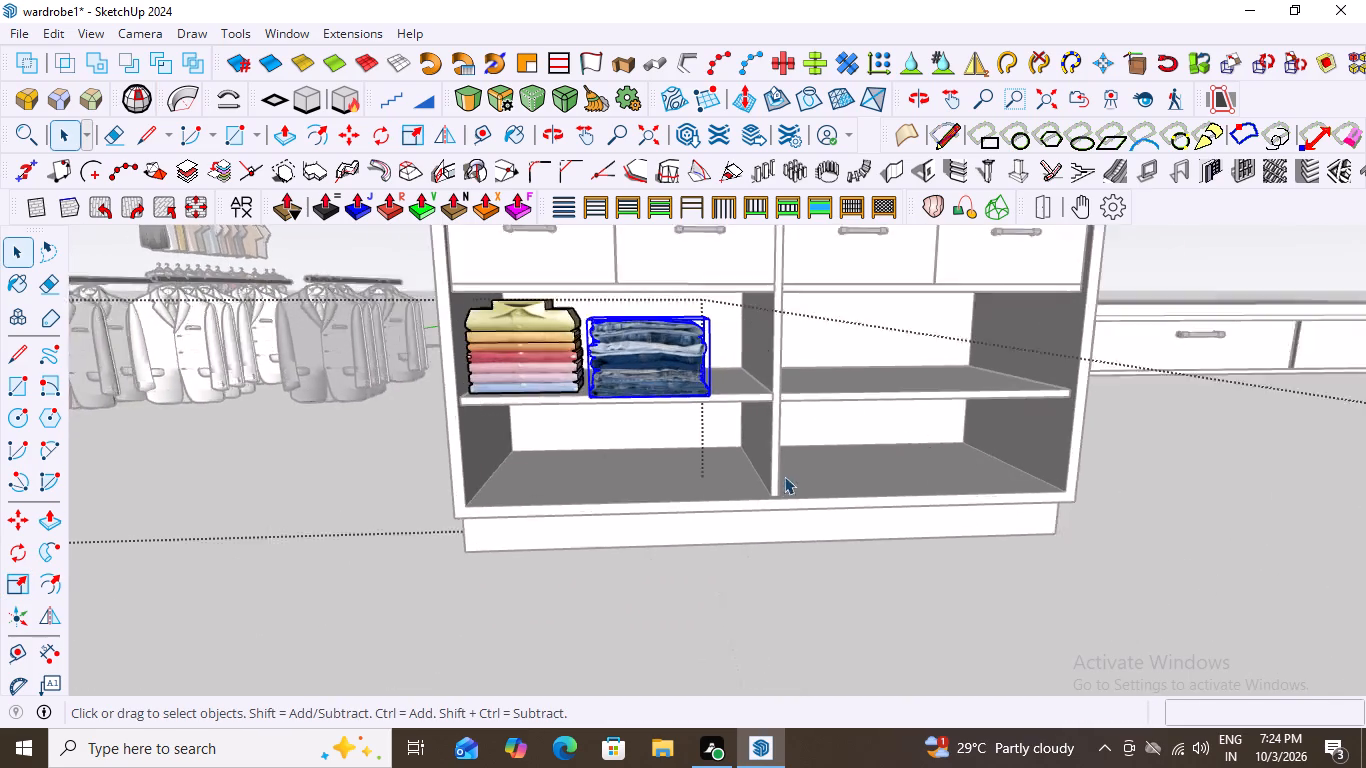
pyautogui.scroll(2, 784, 476)
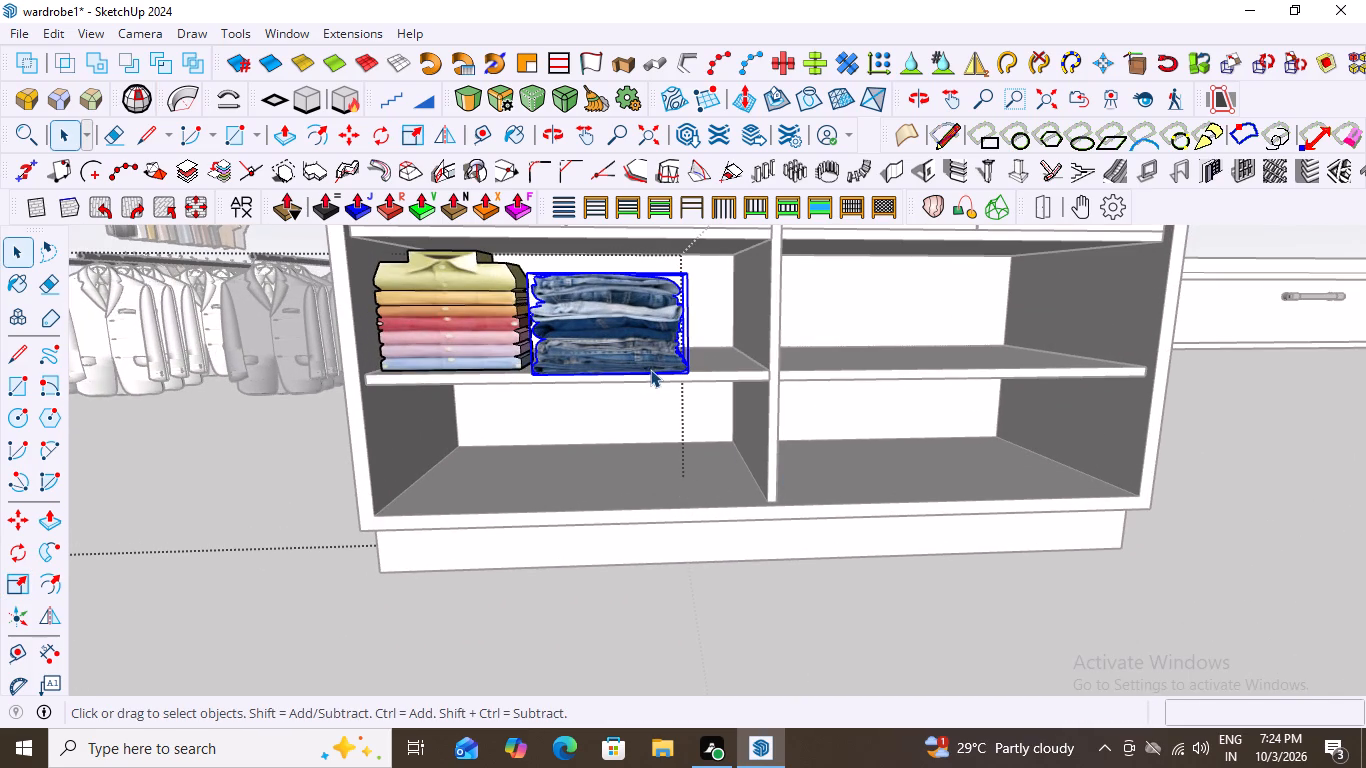
pyautogui.press('m')
pyautogui.moveTo(578, 415); pyautogui.dragTo(651, 517, button='middle')
pyautogui.scroll(4, 588, 501)
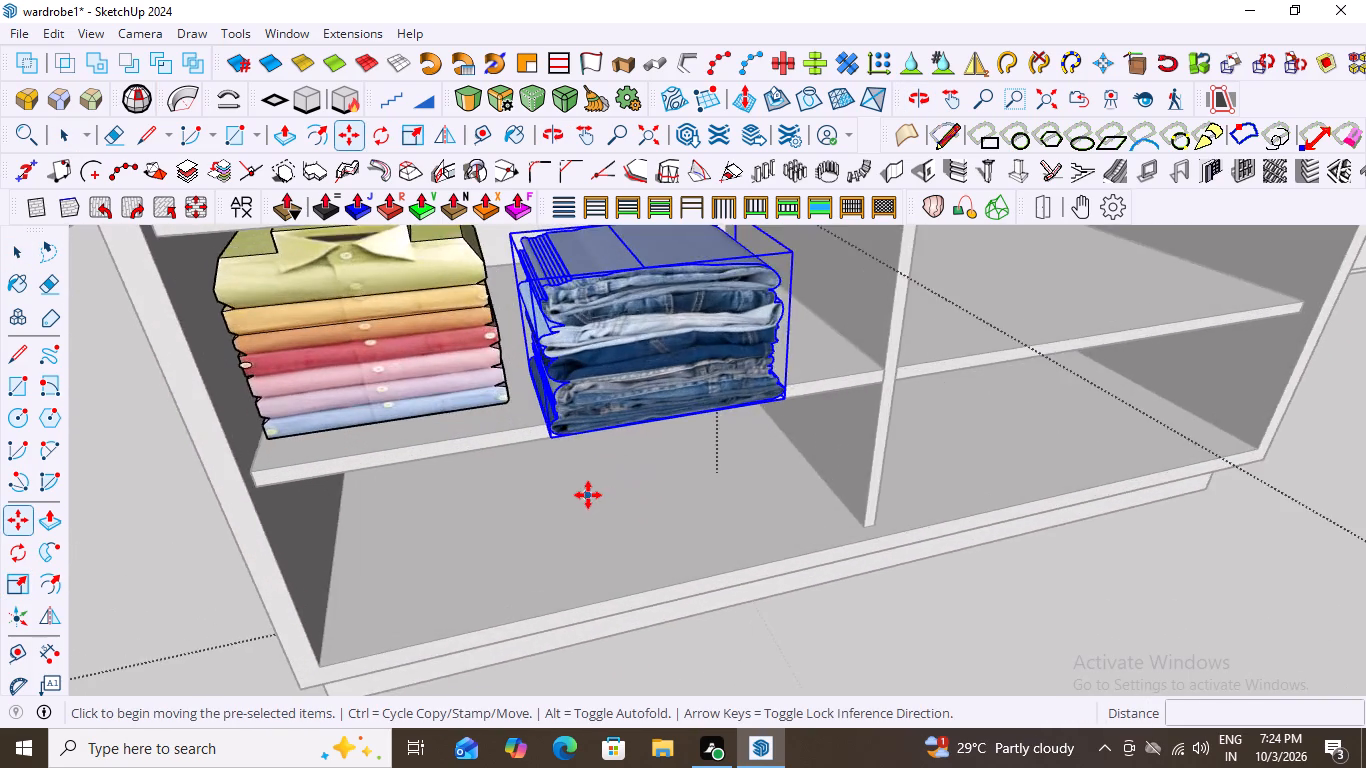
pyautogui.scroll(2, 588, 495)
pyautogui.click(527, 404)
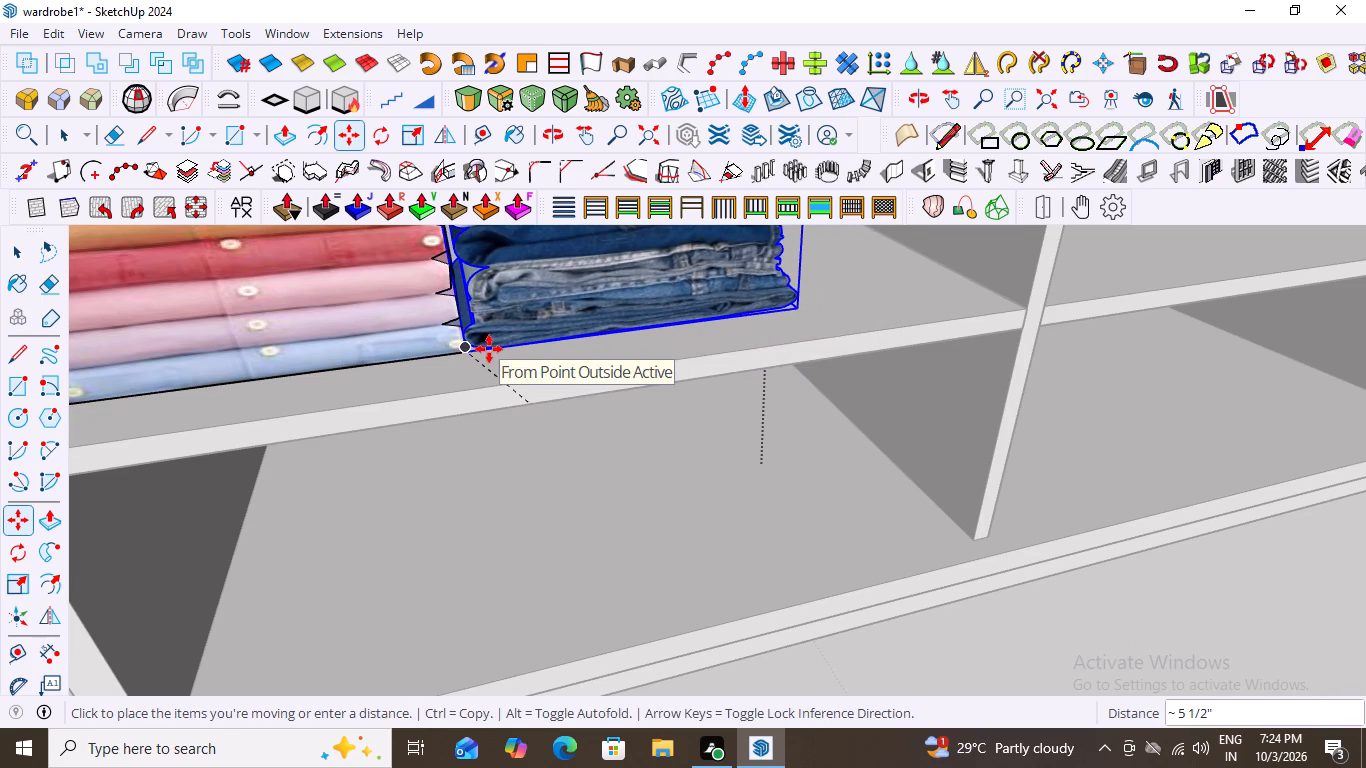
pyautogui.click(491, 349)
pyautogui.scroll(-9, 373, 423)
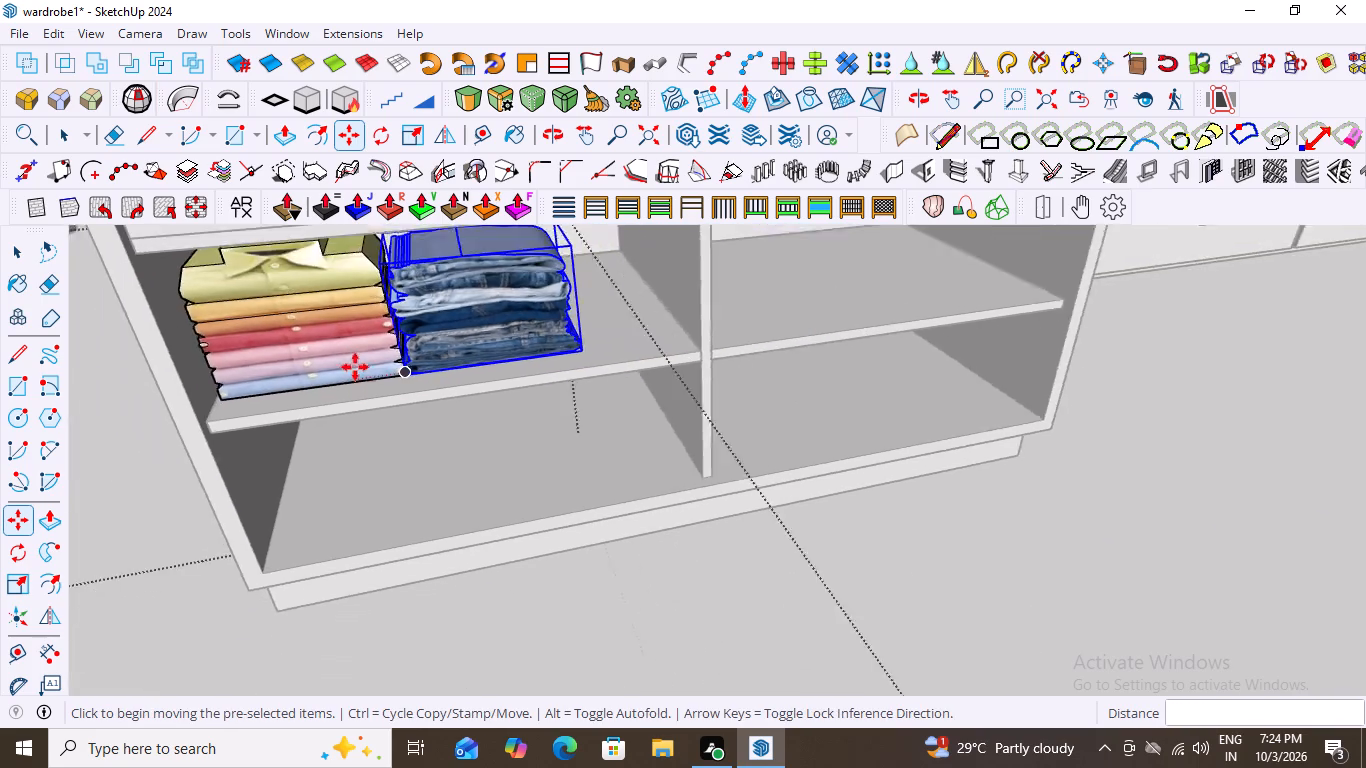
pyautogui.scroll(-10, 355, 367)
pyautogui.press('space')
pyautogui.click(840, 636)
# Examine the shirt and jeans stacks on the left-bay shelf, both up close and within the whole wardrobe.
pyautogui.moveTo(403, 433); pyautogui.dragTo(394, 309, button='middle')
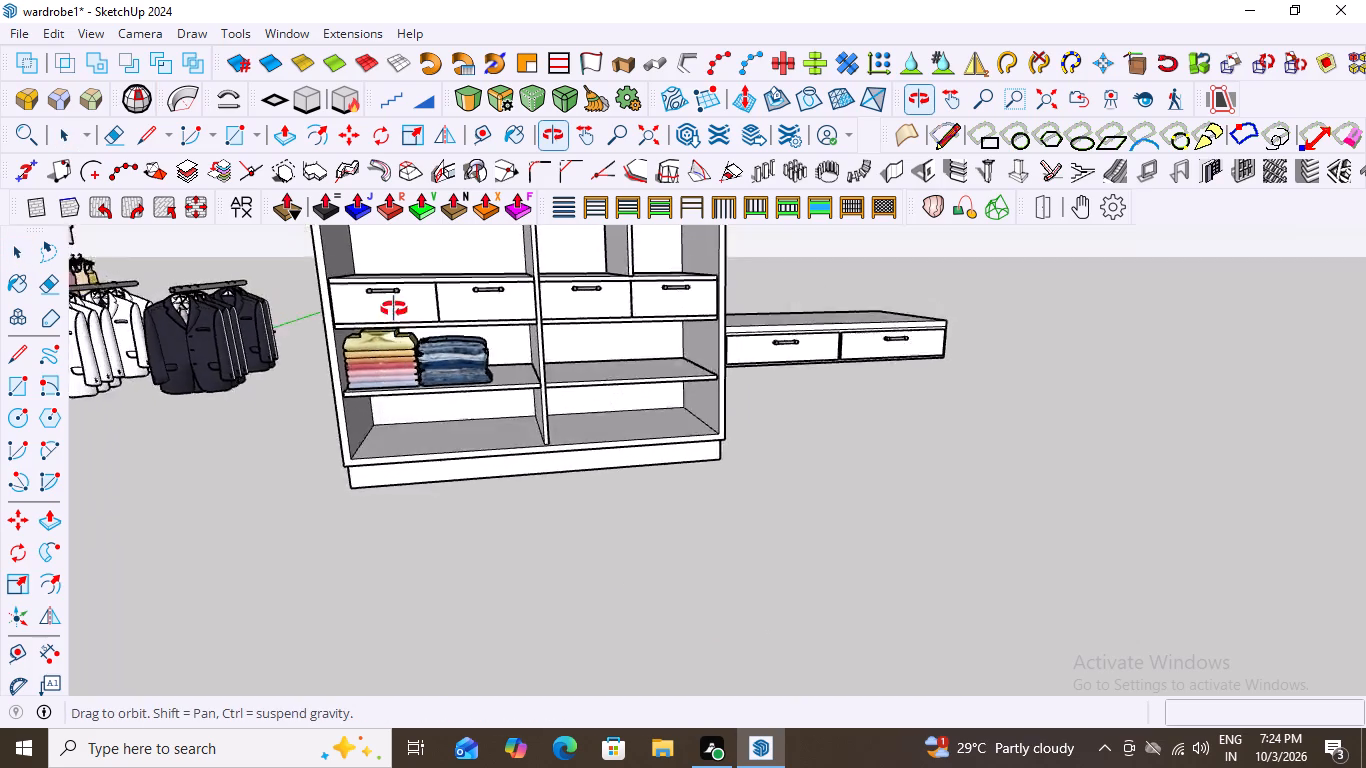
pyautogui.moveTo(394, 309); pyautogui.dragTo(396, 335, button='middle')
pyautogui.scroll(10, 437, 360)
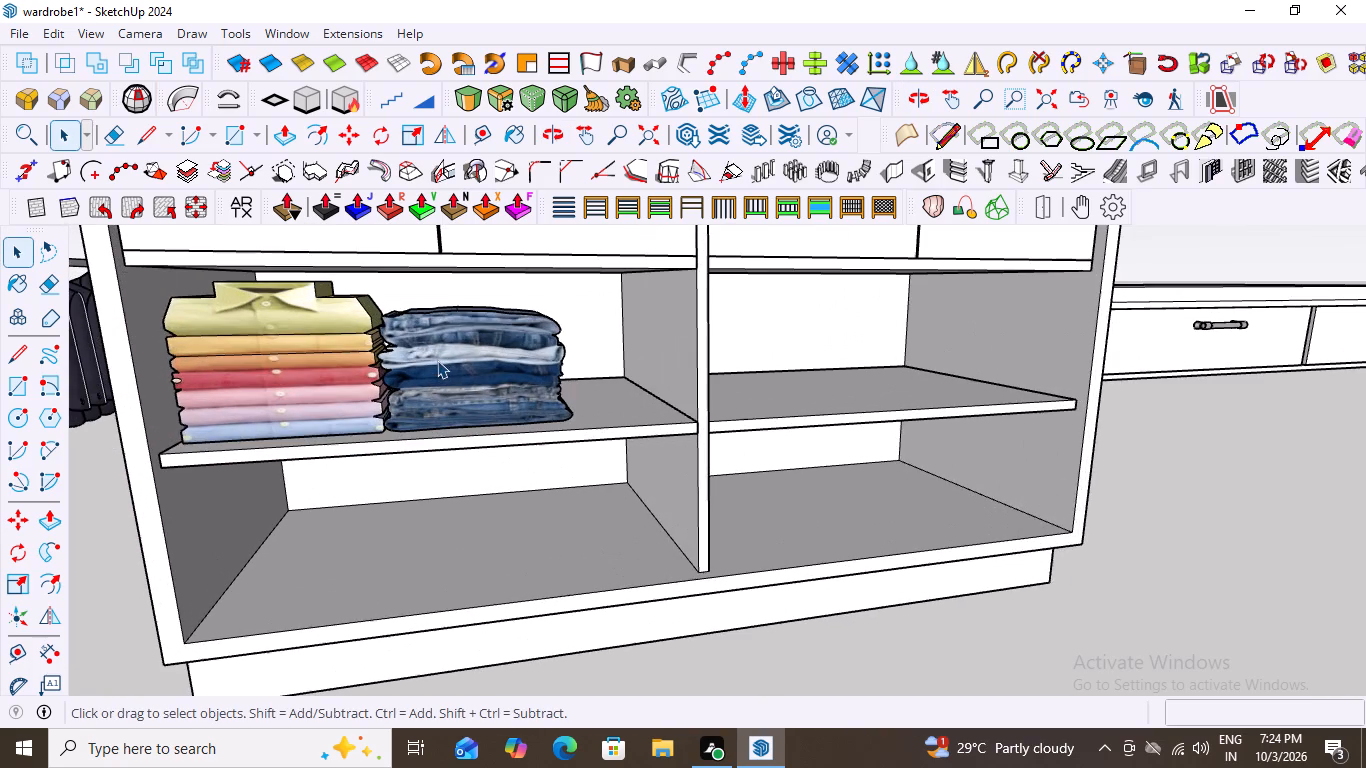
pyautogui.scroll(6, 484, 380)
pyautogui.scroll(-3, 484, 380)
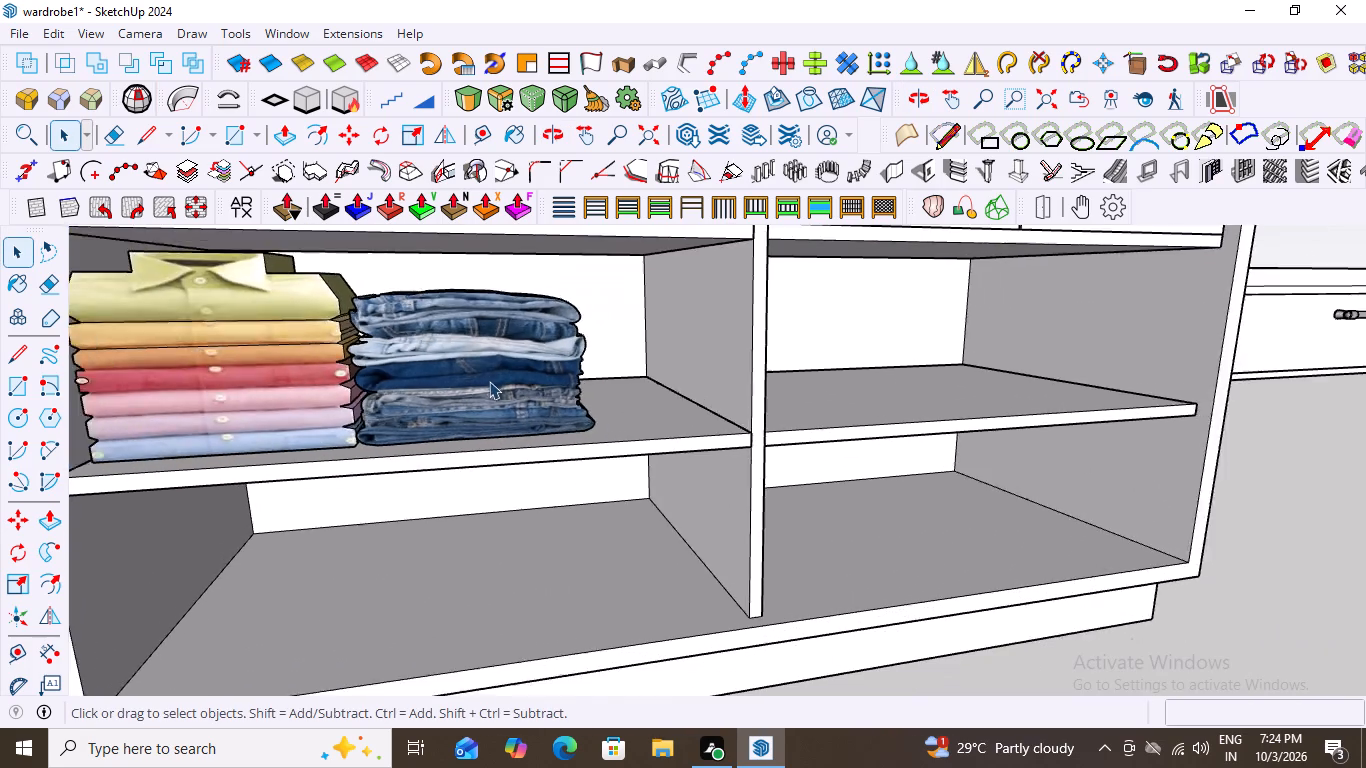
pyautogui.scroll(-14, 489, 381)
pyautogui.moveTo(714, 572); pyautogui.dragTo(640, 507, button='middle')
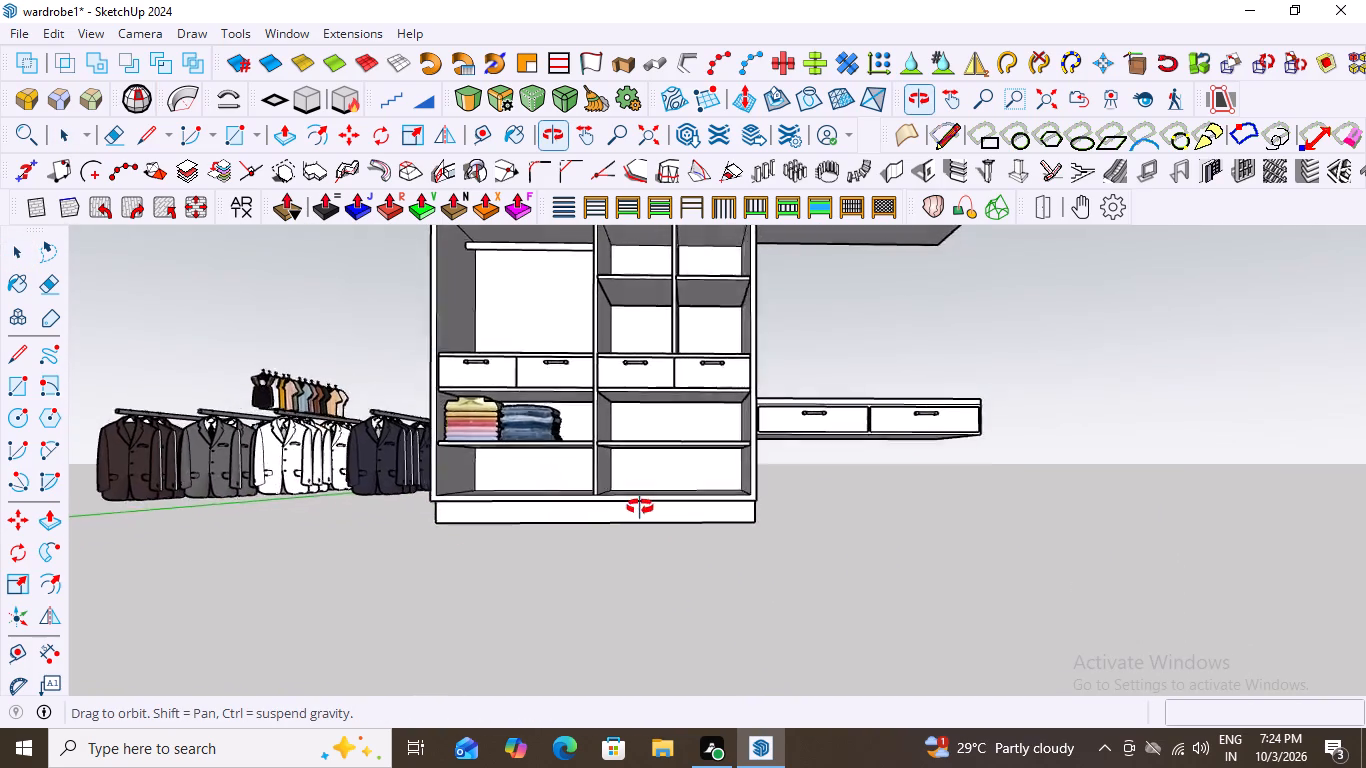
pyautogui.moveTo(640, 507); pyautogui.dragTo(672, 536, button='middle')
pyautogui.scroll(-3, 688, 549)
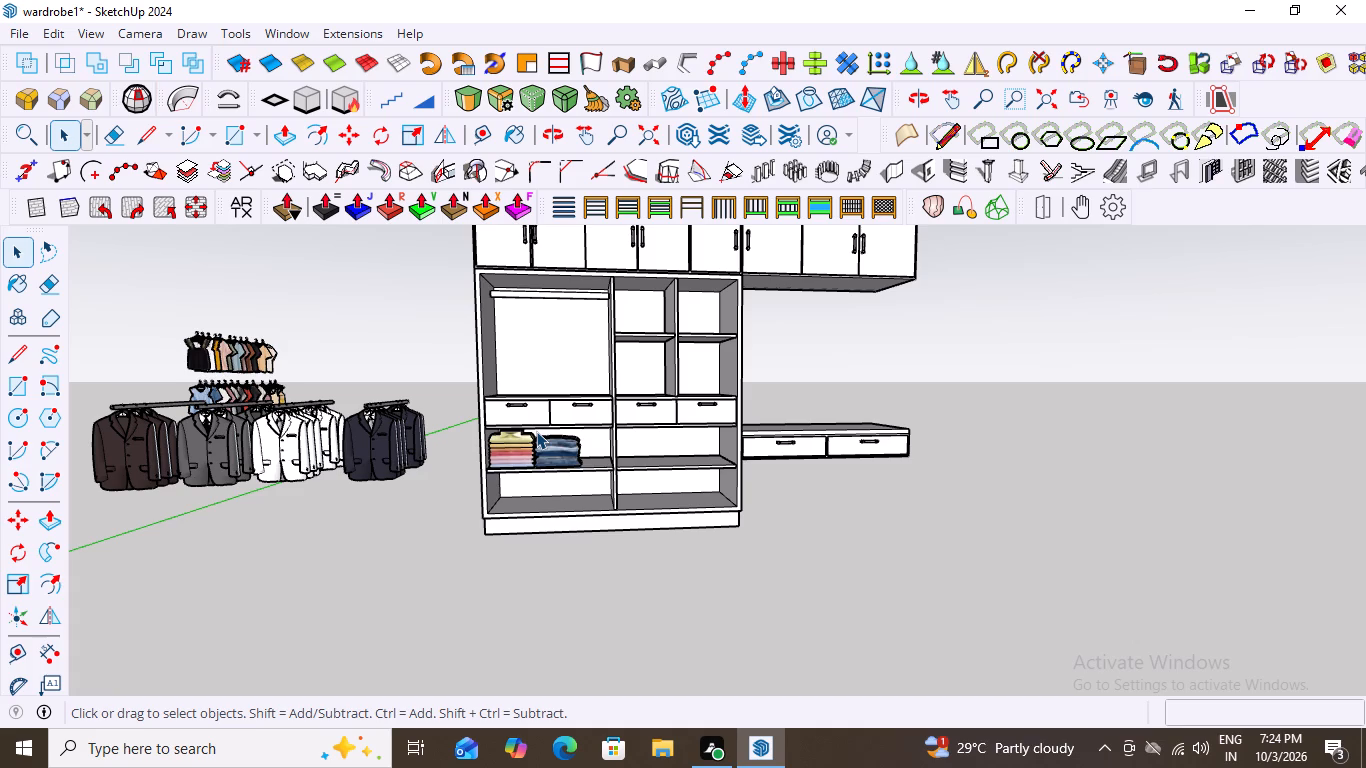
pyautogui.scroll(-1, 594, 524)
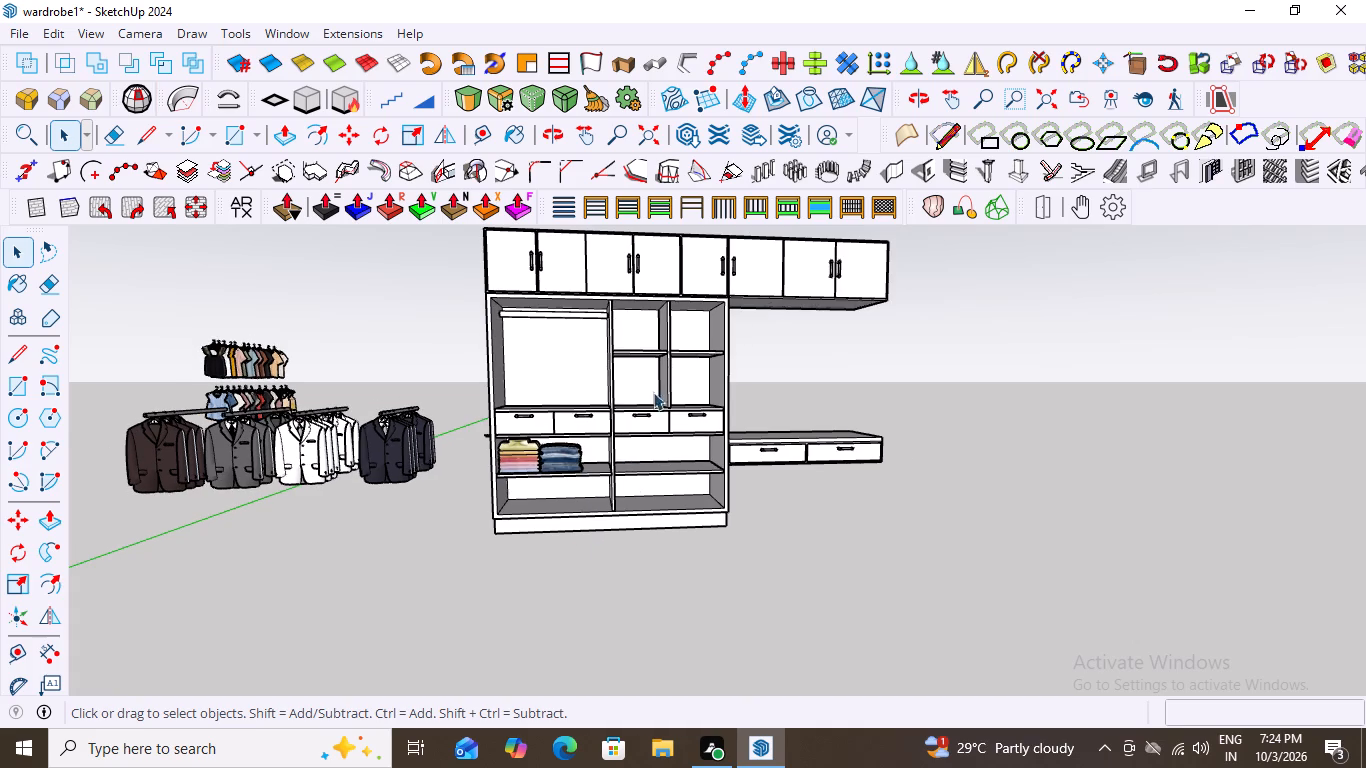
pyautogui.scroll(2, 666, 510)
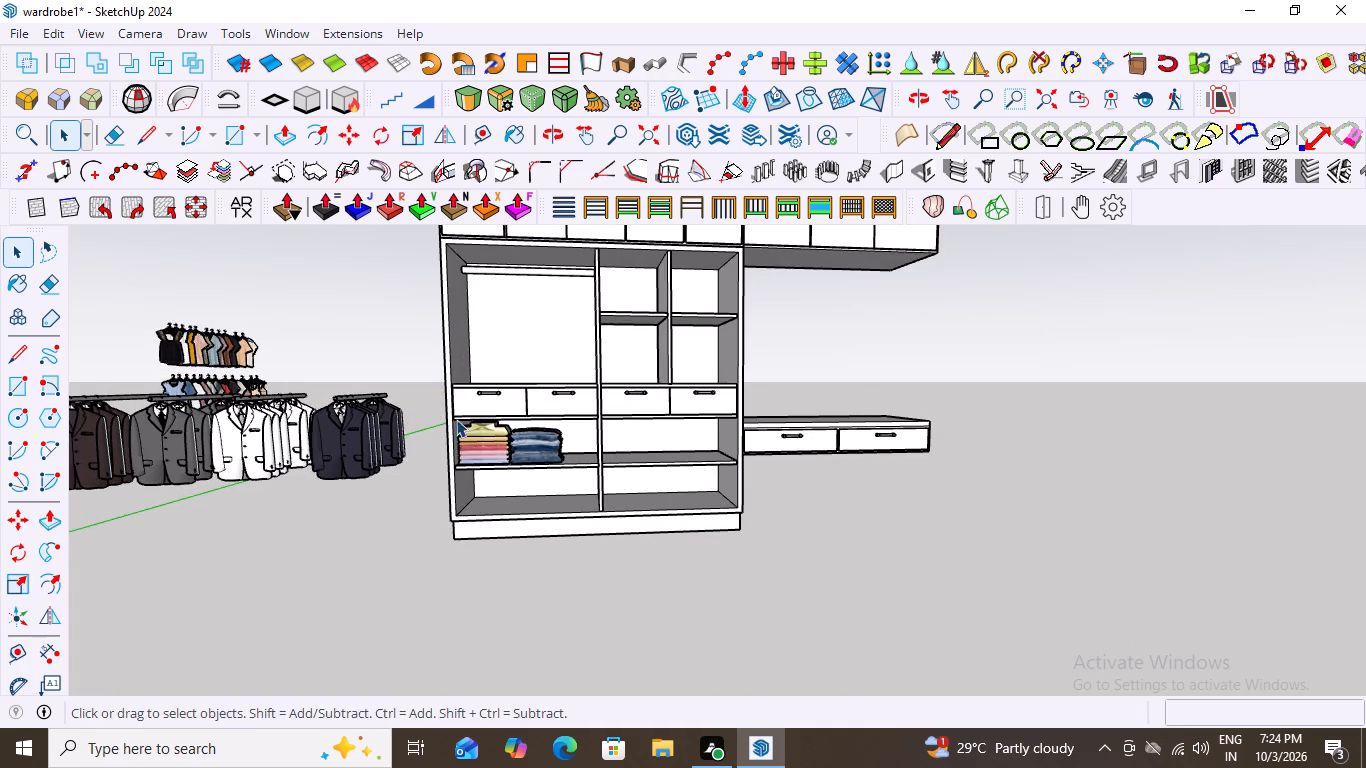
pyautogui.scroll(7, 475, 412)
pyautogui.scroll(7, 570, 489)
pyautogui.scroll(-2, 570, 451)
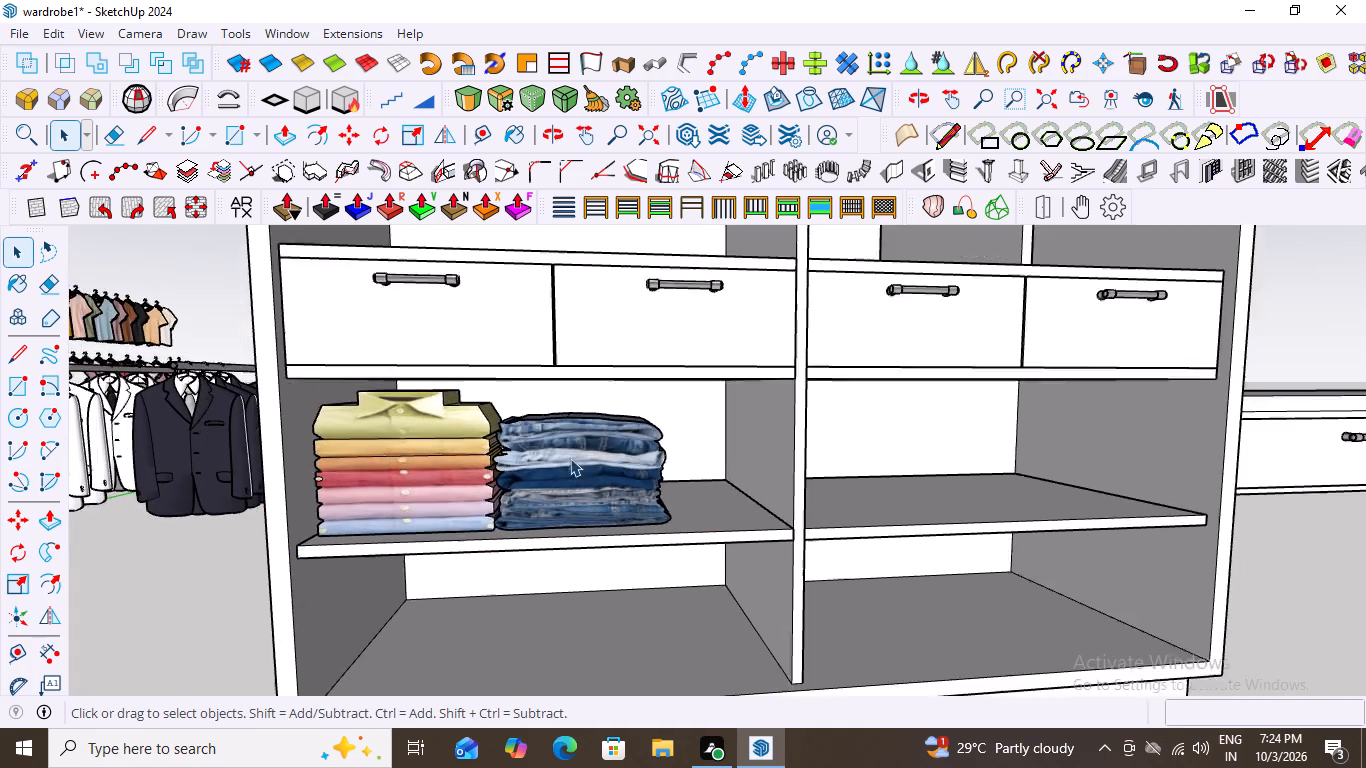
pyautogui.scroll(-4, 570, 458)
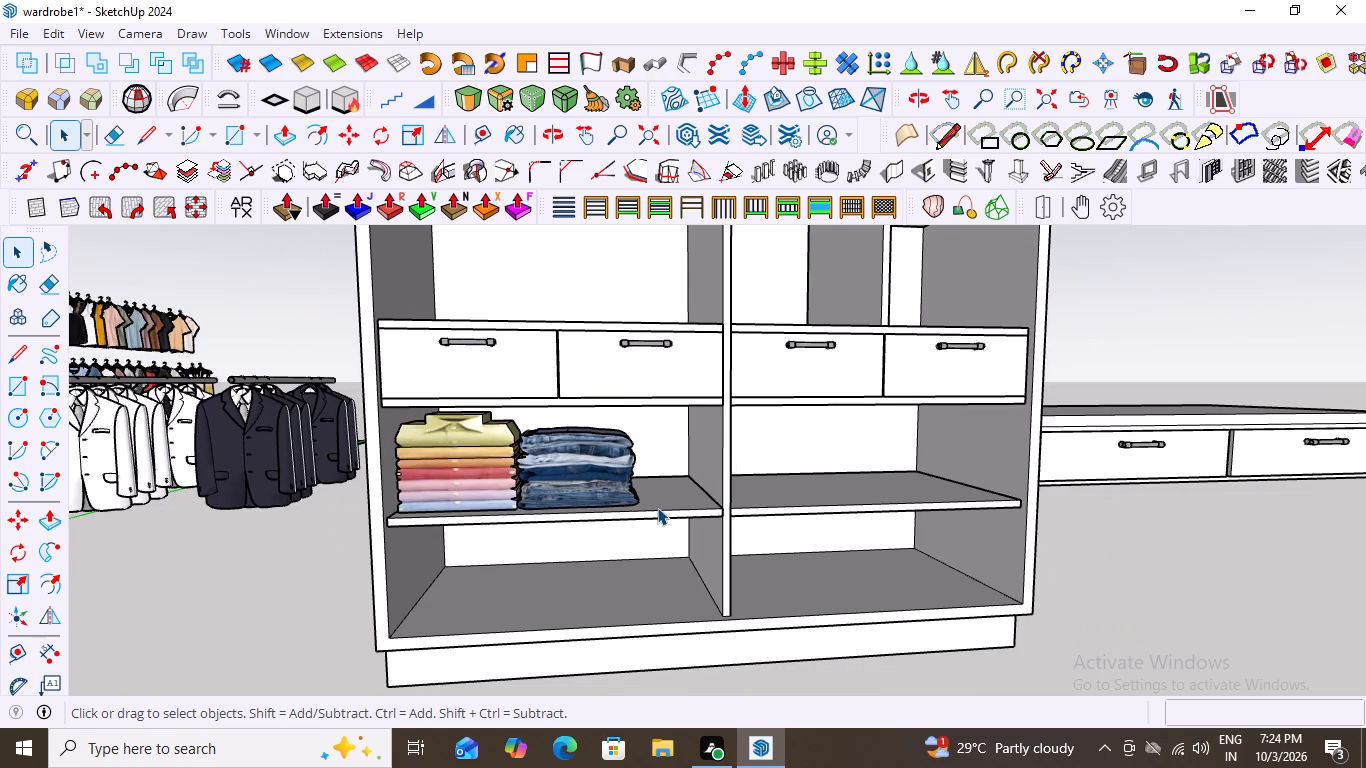
pyautogui.scroll(2, 534, 504)
pyautogui.scroll(-5, 736, 422)
pyautogui.scroll(3, 630, 462)
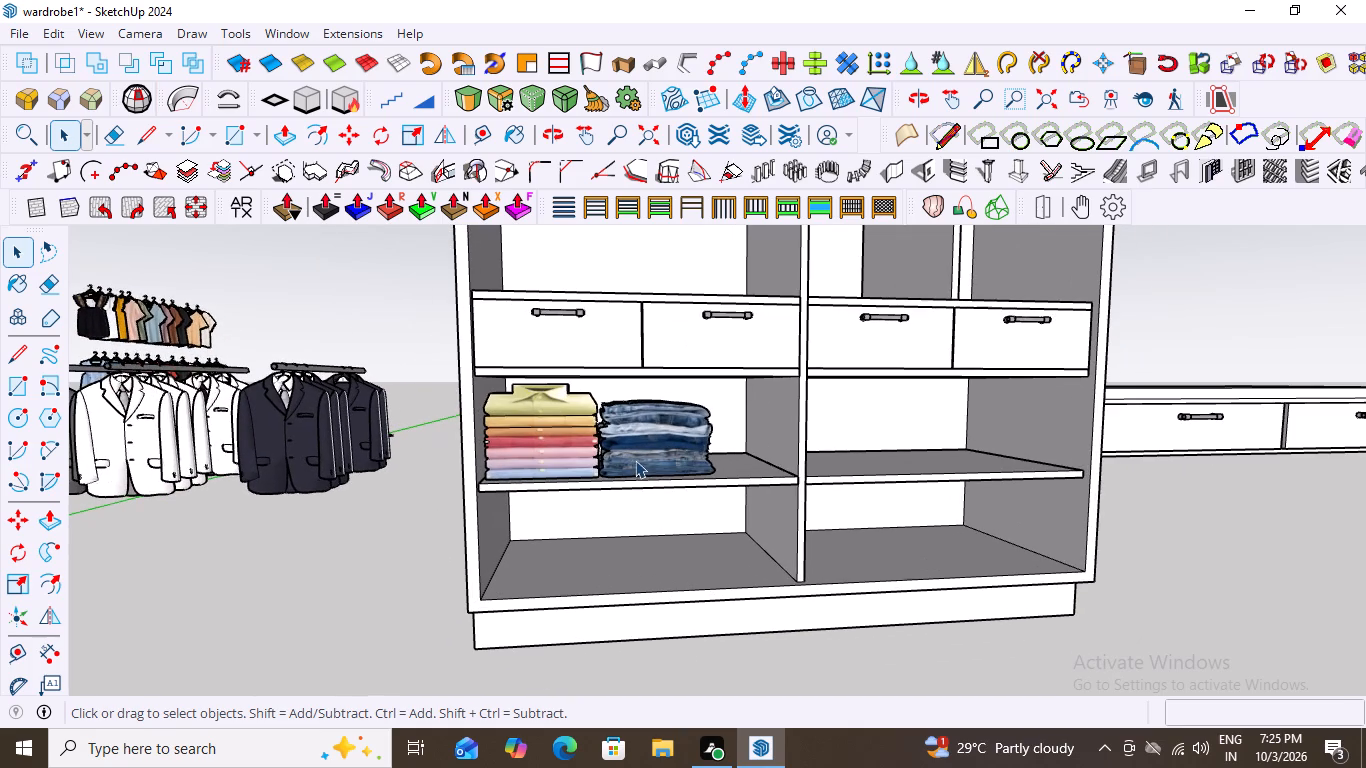
pyautogui.scroll(-5, 670, 441)
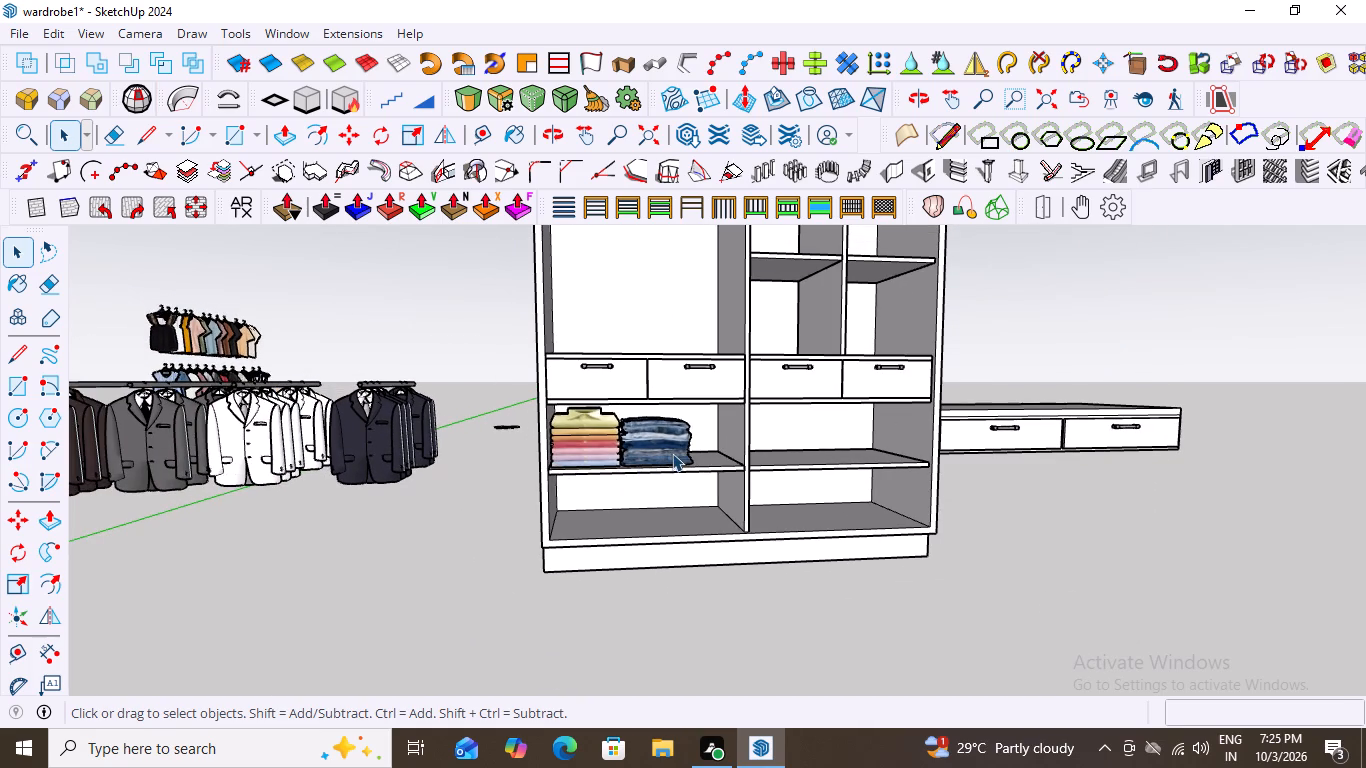
# Look over the remaining imported folded clothes stacks beside the wardrobe and compare them as candidates for the shelves.
pyautogui.scroll(-6, 444, 396)
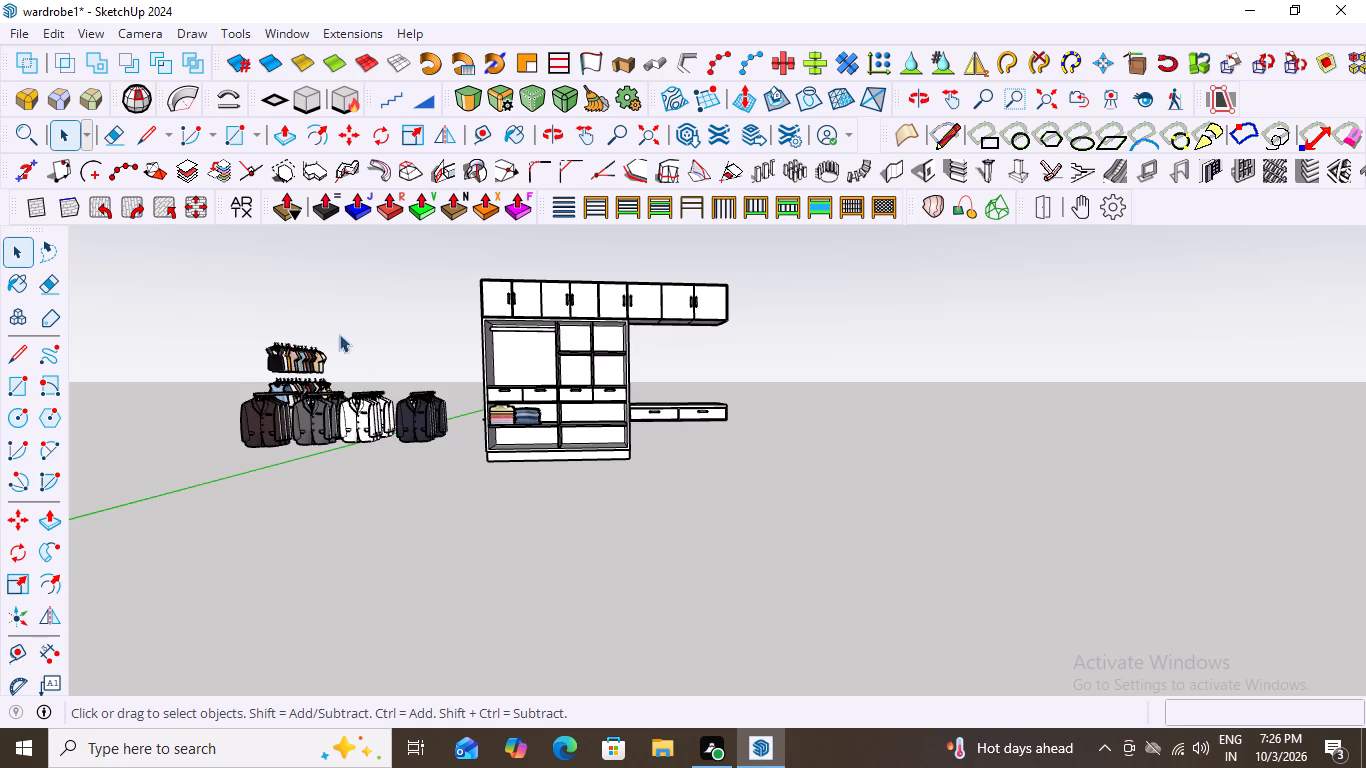
pyautogui.scroll(-2, 457, 425)
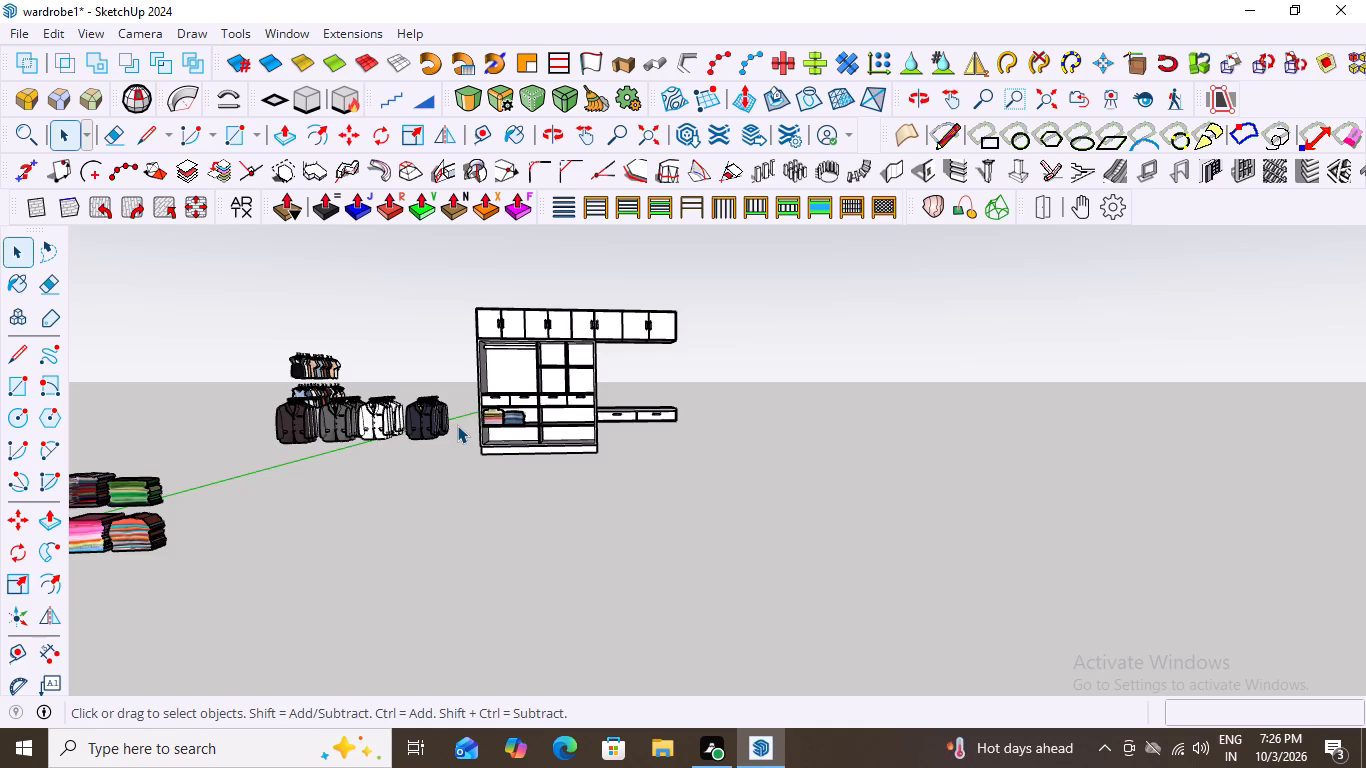
pyautogui.scroll(-7, 608, 471)
pyautogui.moveTo(523, 461); pyautogui.dragTo(505, 586, button='middle')
pyautogui.scroll(-3, 578, 480)
pyautogui.moveTo(520, 468); pyautogui.dragTo(525, 365, button='middle')
pyautogui.scroll(14, 525, 555)
pyautogui.scroll(3, 597, 363)
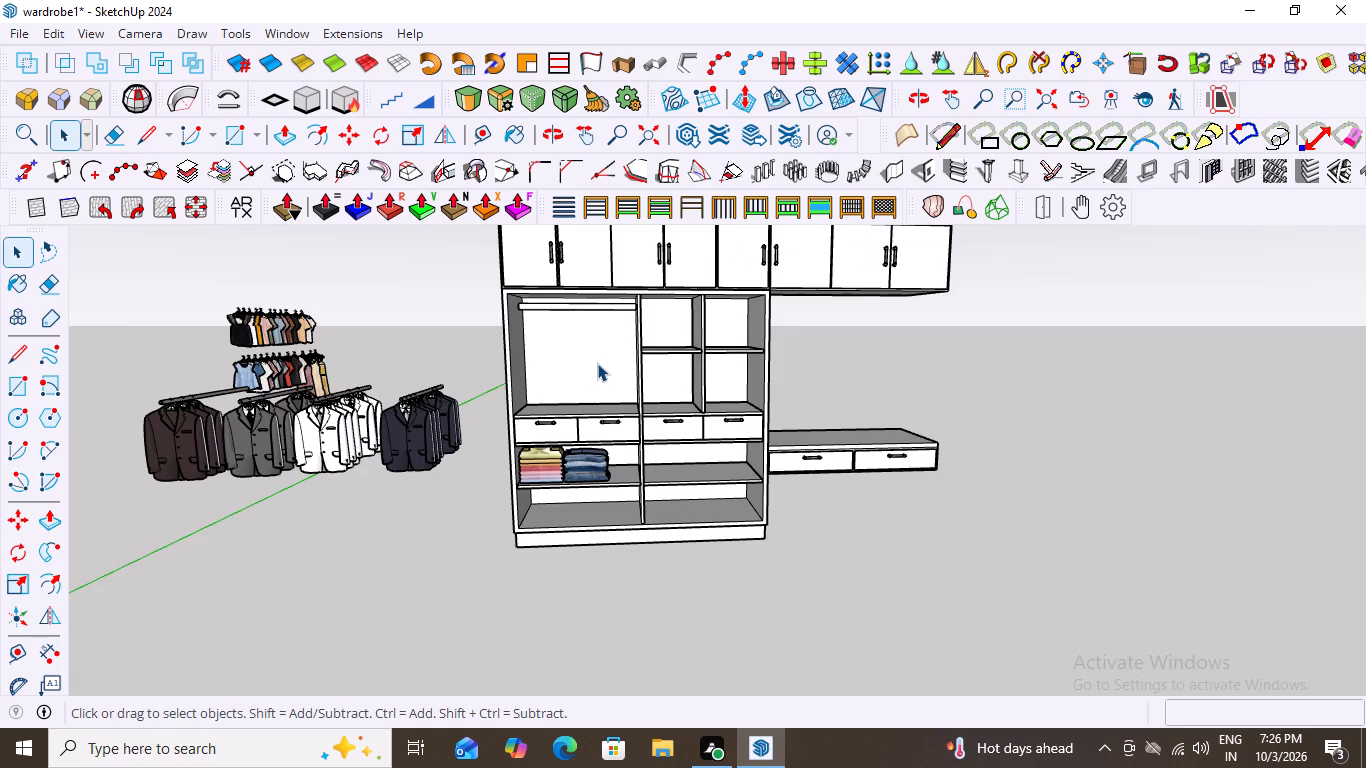
pyautogui.scroll(1, 597, 363)
pyautogui.scroll(4, 547, 548)
pyautogui.scroll(-8, 691, 422)
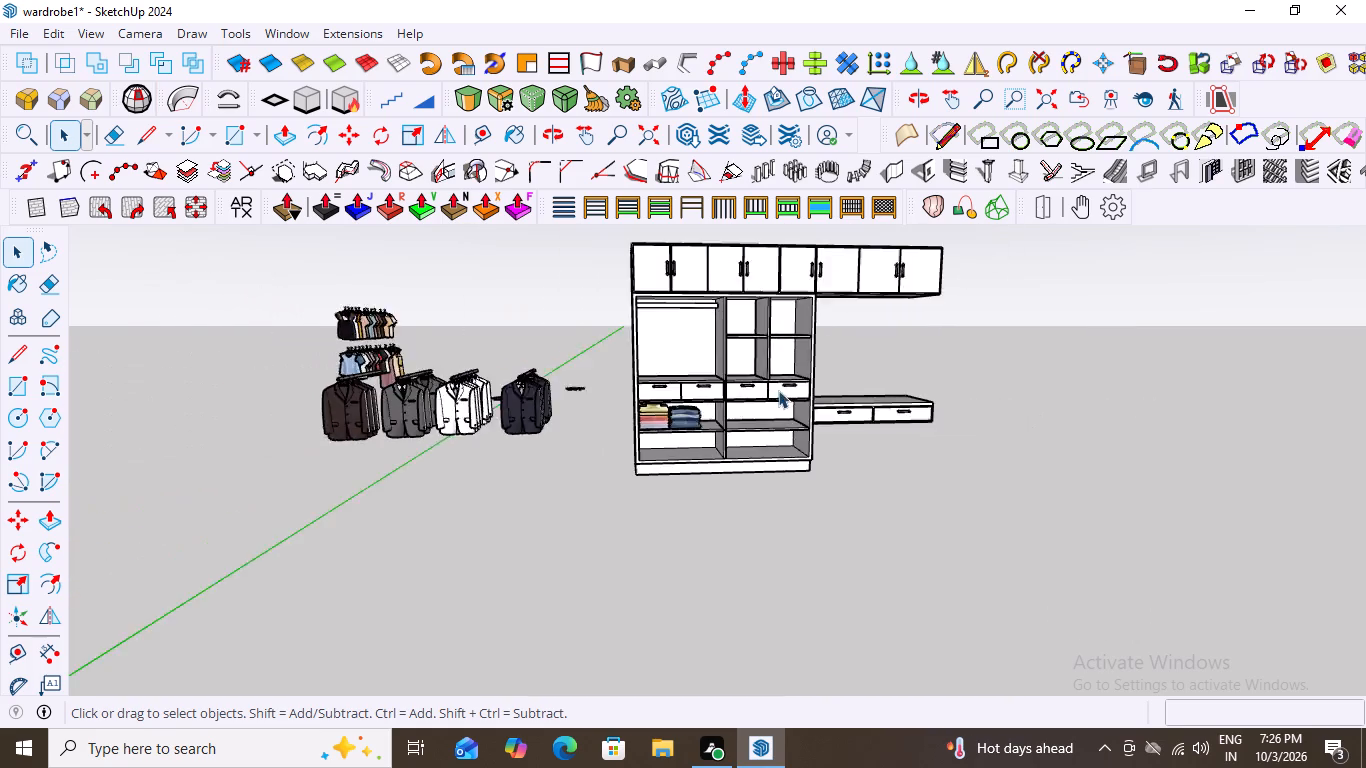
pyautogui.scroll(-7, 778, 390)
pyautogui.scroll(12, 545, 593)
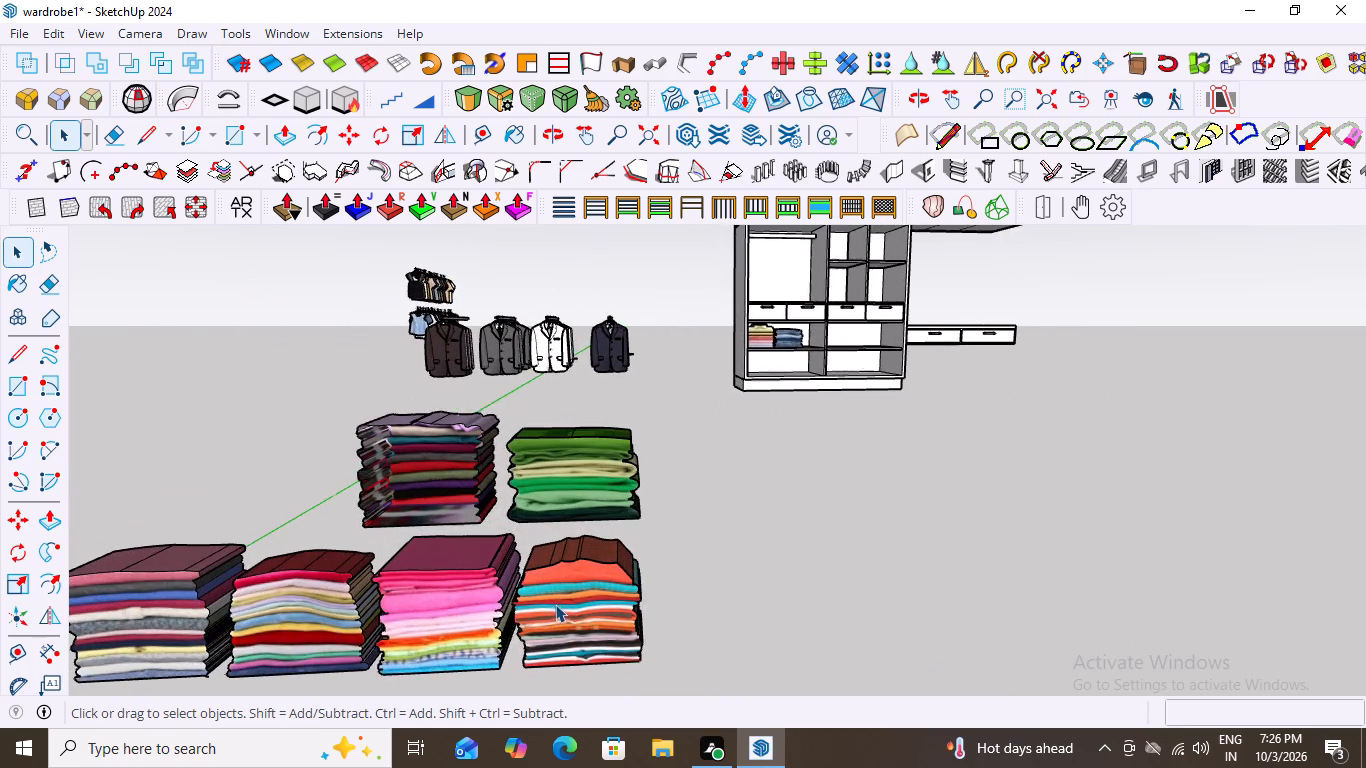
pyautogui.scroll(9, 586, 460)
pyautogui.scroll(-13, 599, 454)
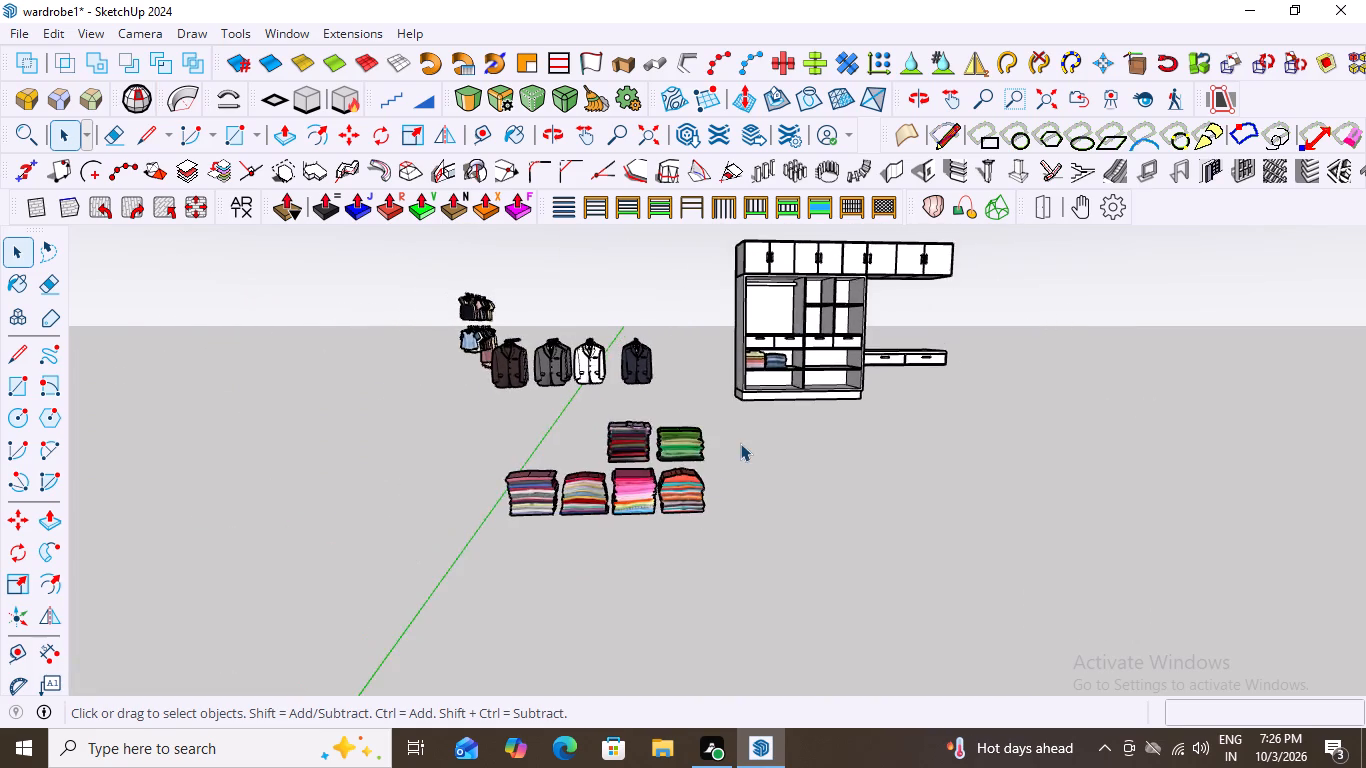
pyautogui.scroll(17, 583, 505)
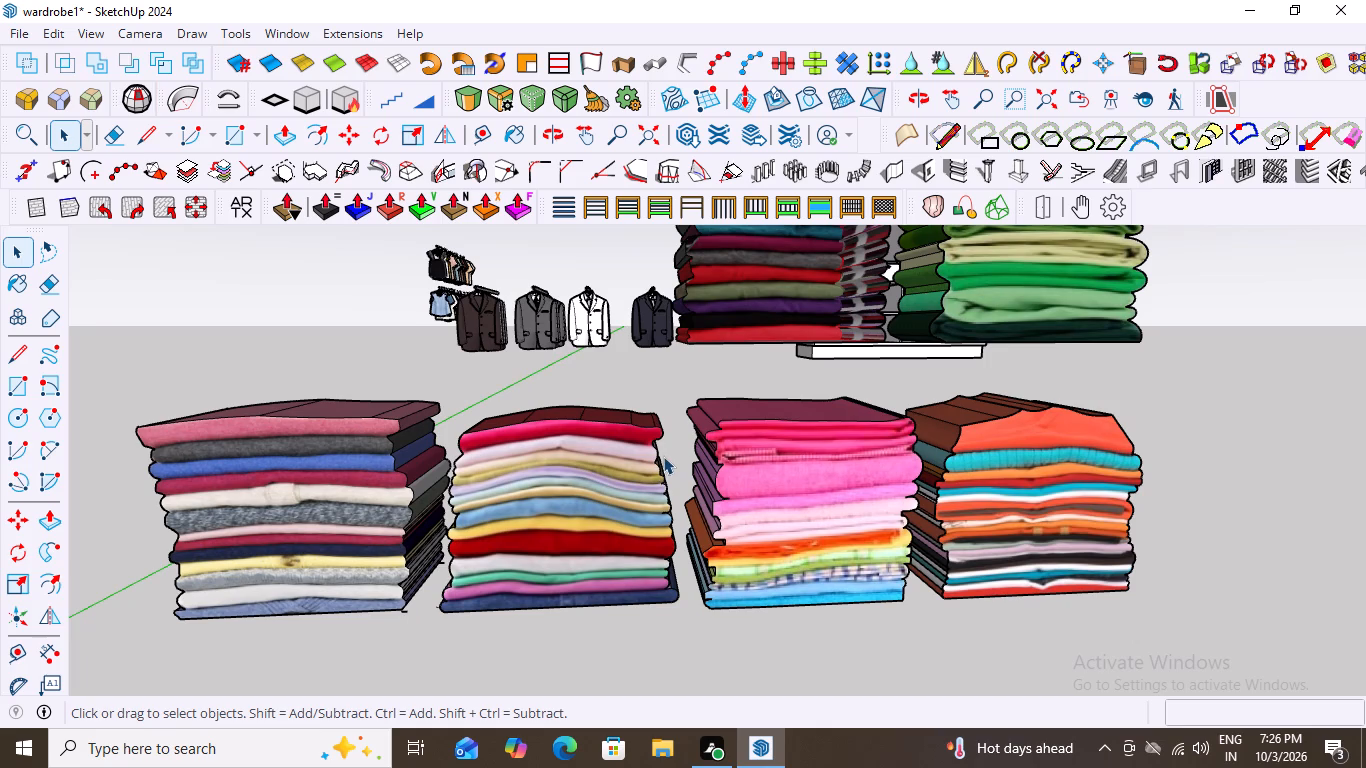
pyautogui.scroll(11, 1109, 469)
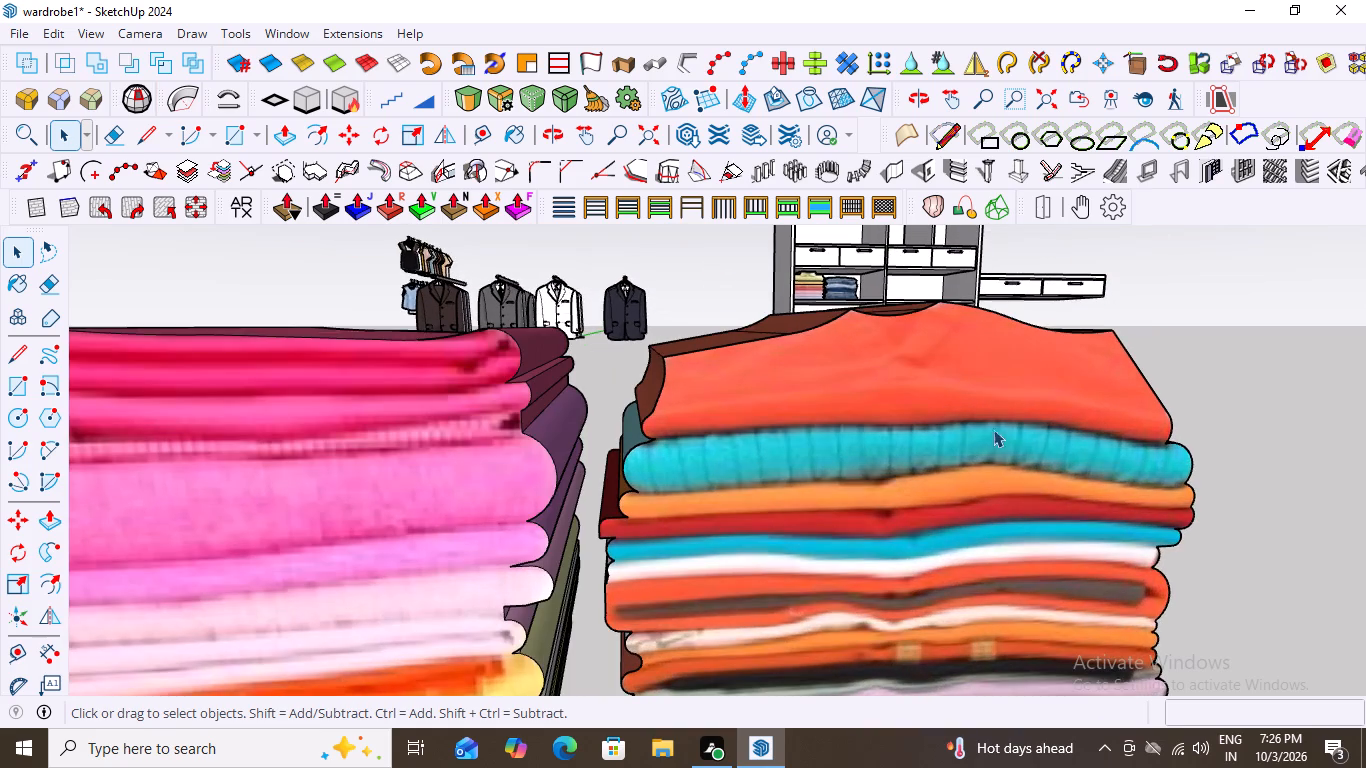
pyautogui.scroll(-10, 961, 421)
pyautogui.scroll(4, 875, 554)
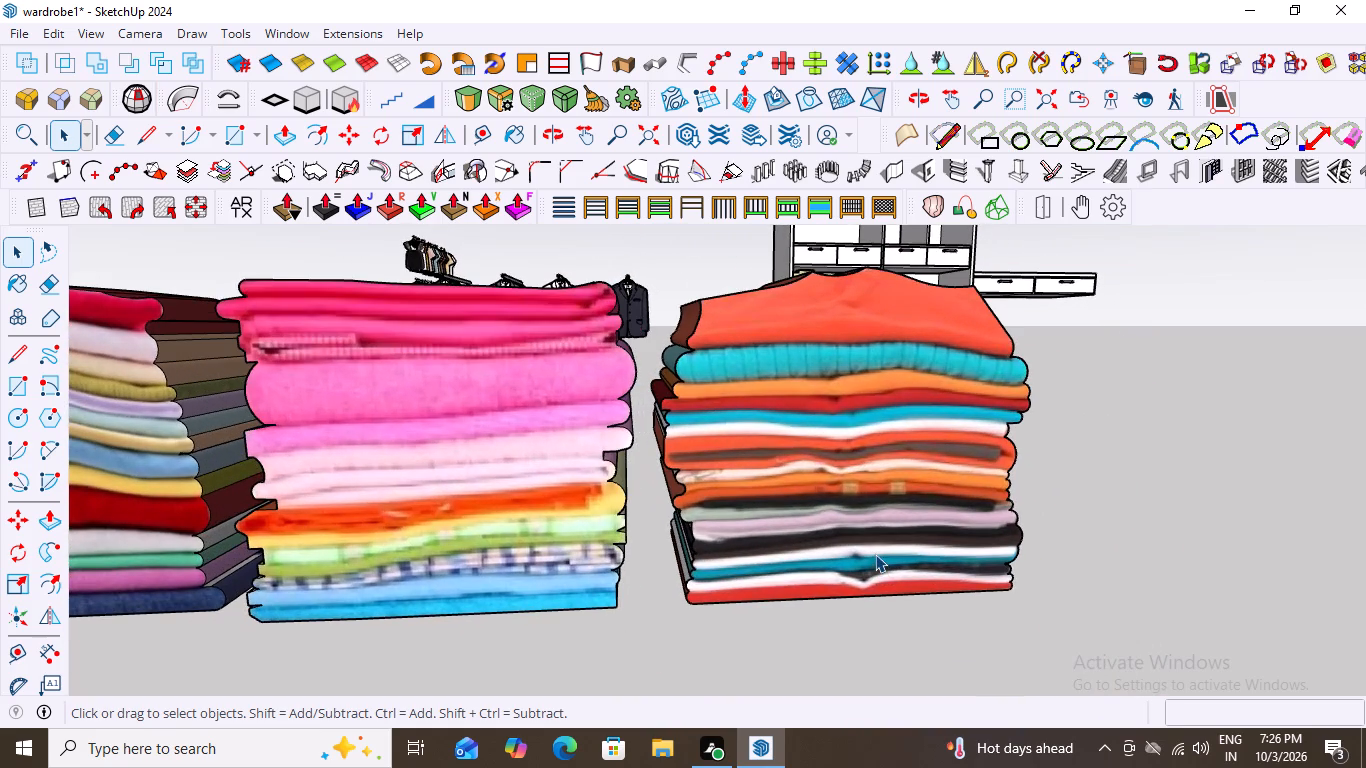
pyautogui.scroll(-8, 875, 554)
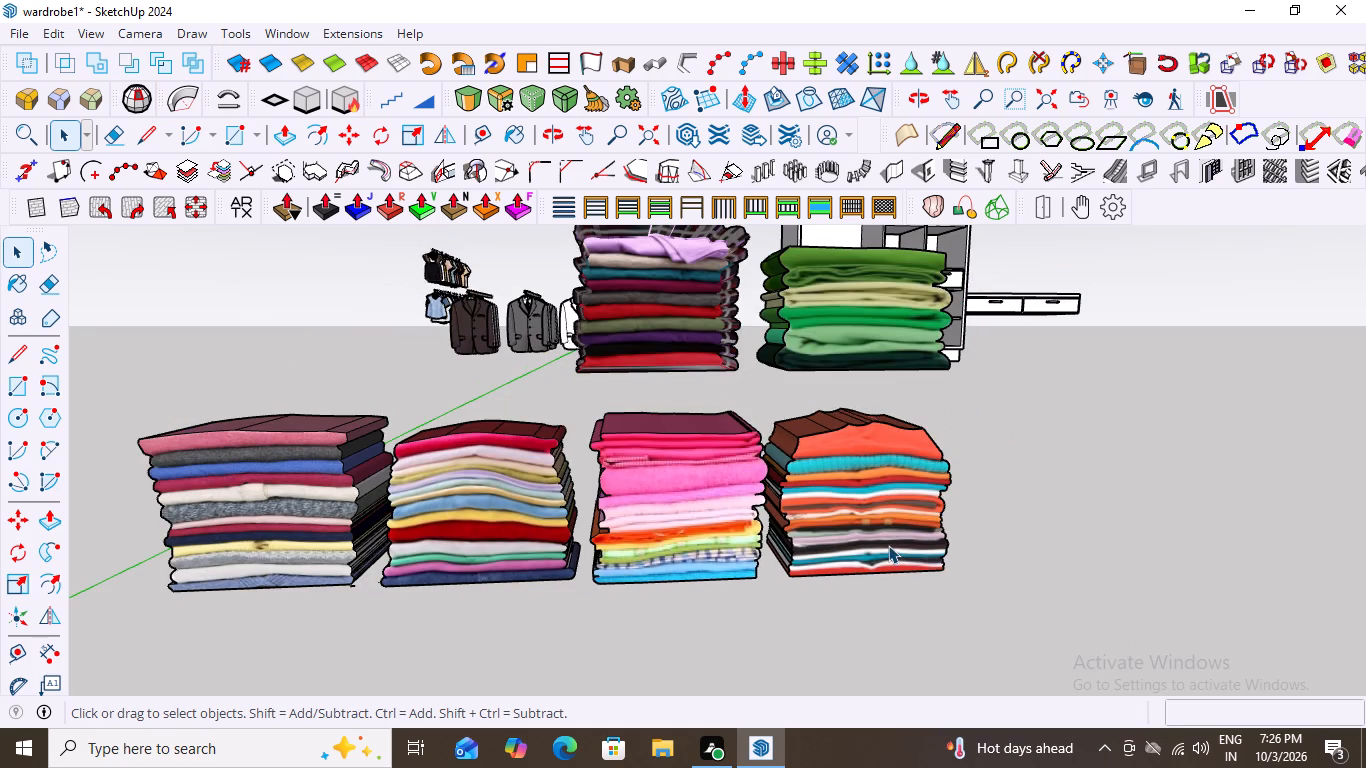
pyautogui.scroll(-3, 888, 545)
pyautogui.scroll(6, 733, 324)
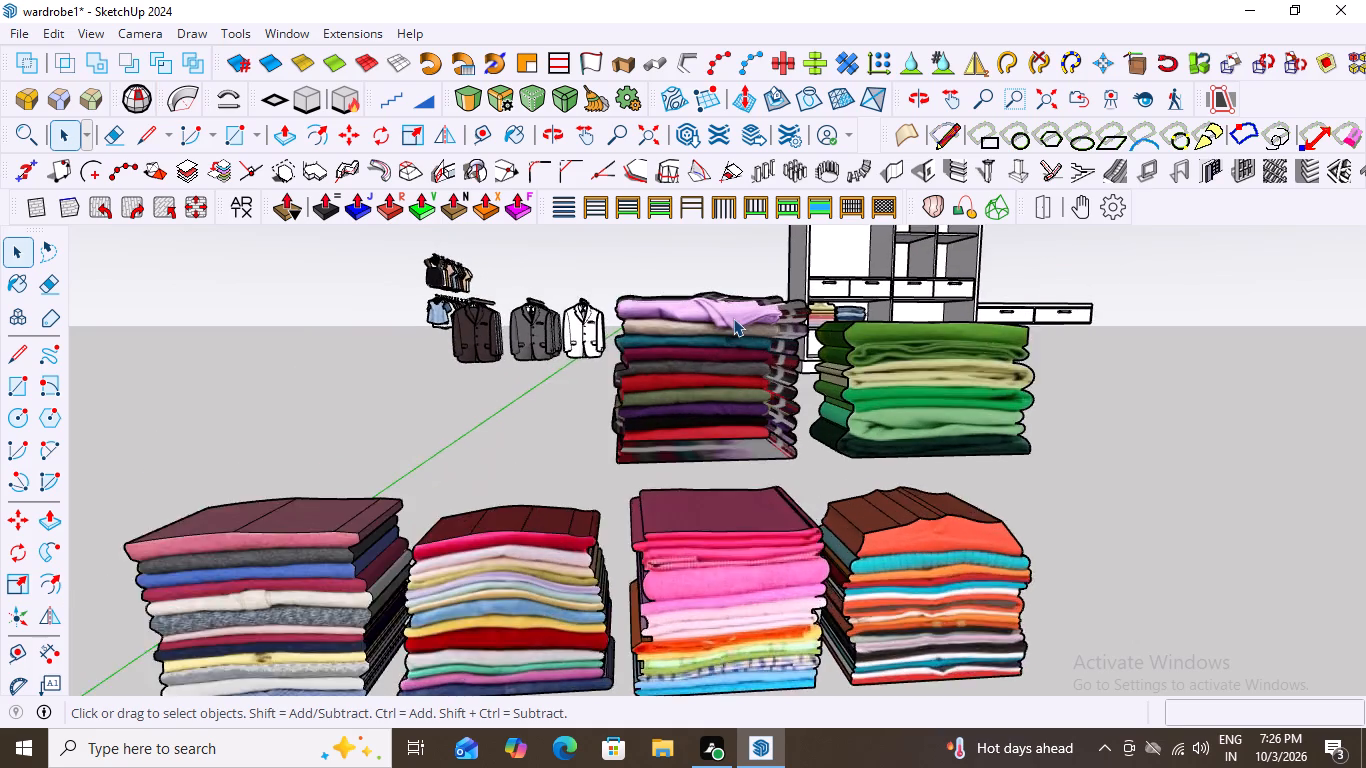
pyautogui.scroll(3, 733, 318)
pyautogui.scroll(-5, 681, 335)
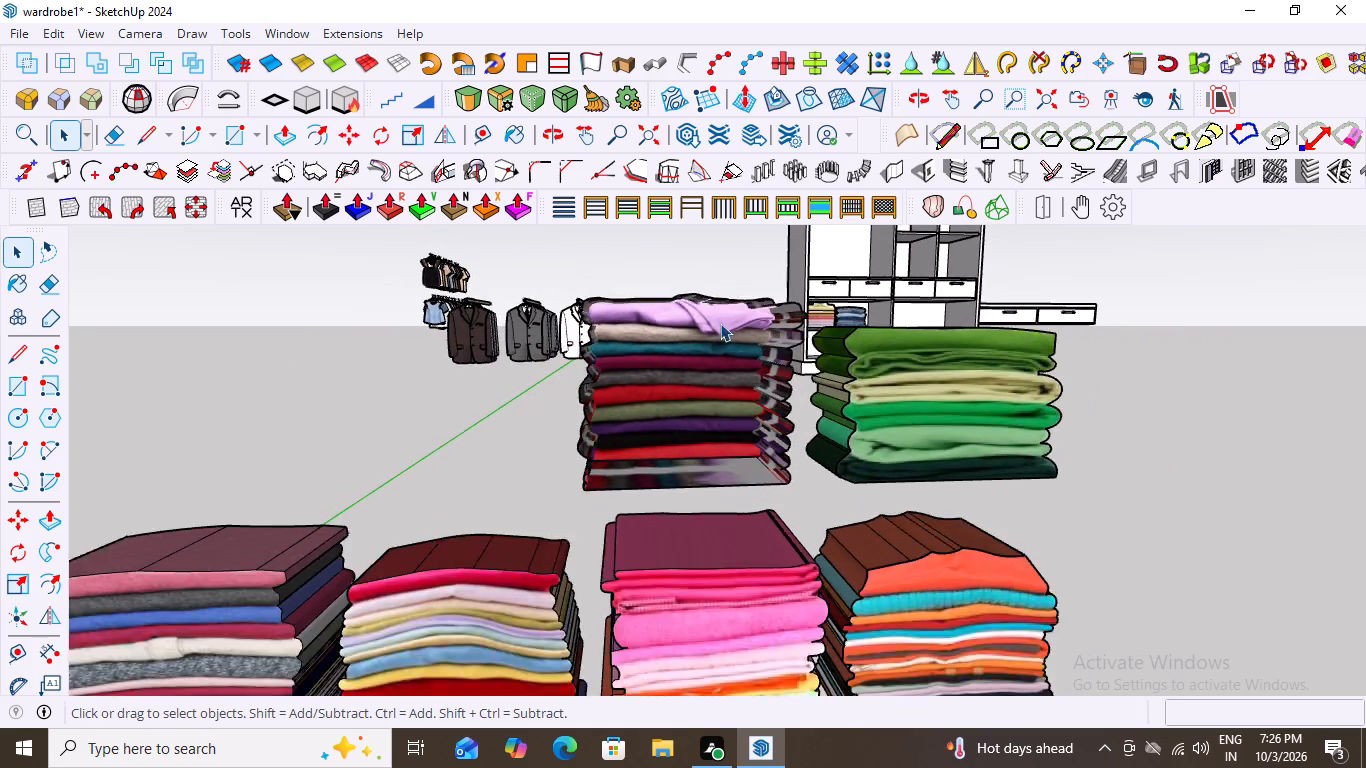
pyautogui.scroll(-5, 720, 323)
pyautogui.scroll(15, 313, 561)
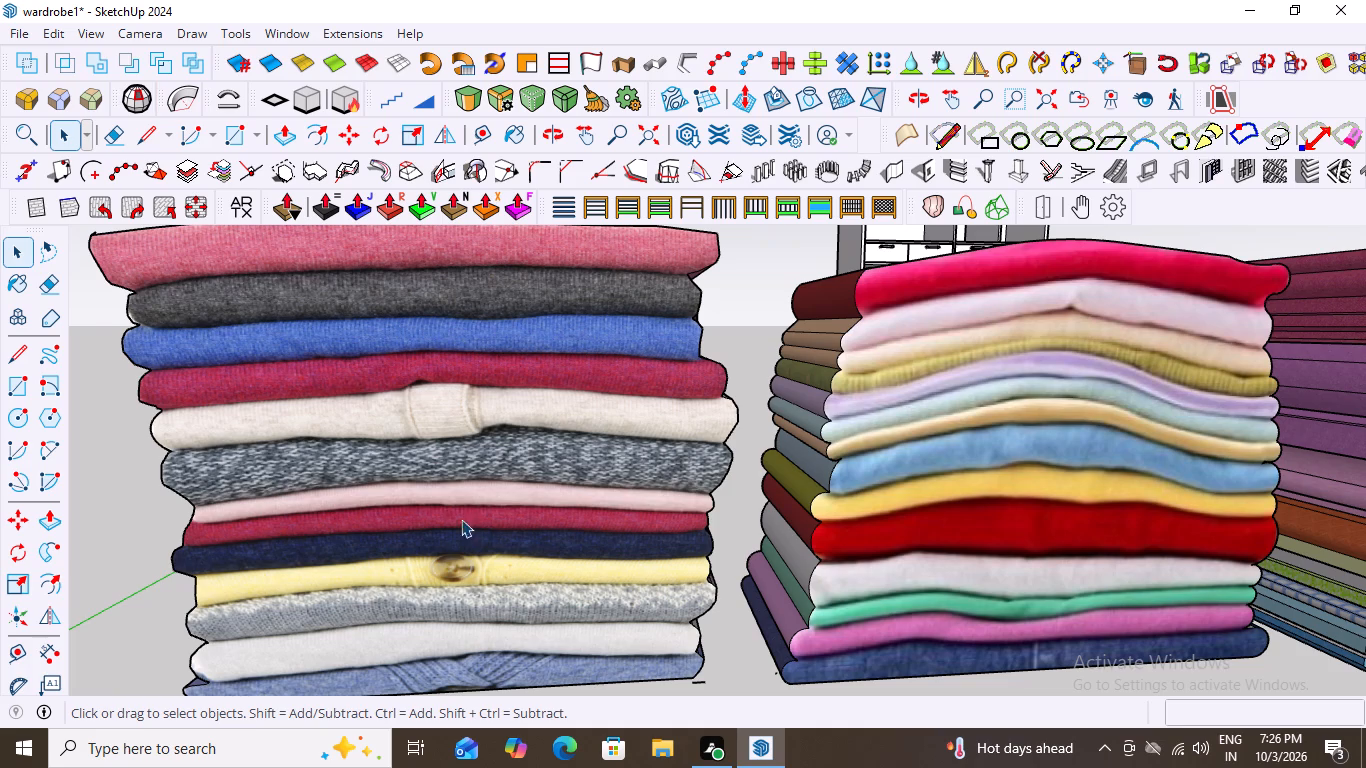
# Move the grey, cream and red sweater stack from the imported clothes about 27' 11 1/2" onto the left-bay shelf, between the jeans and the divider.
pyautogui.scroll(-11, 401, 507)
pyautogui.click(423, 453)
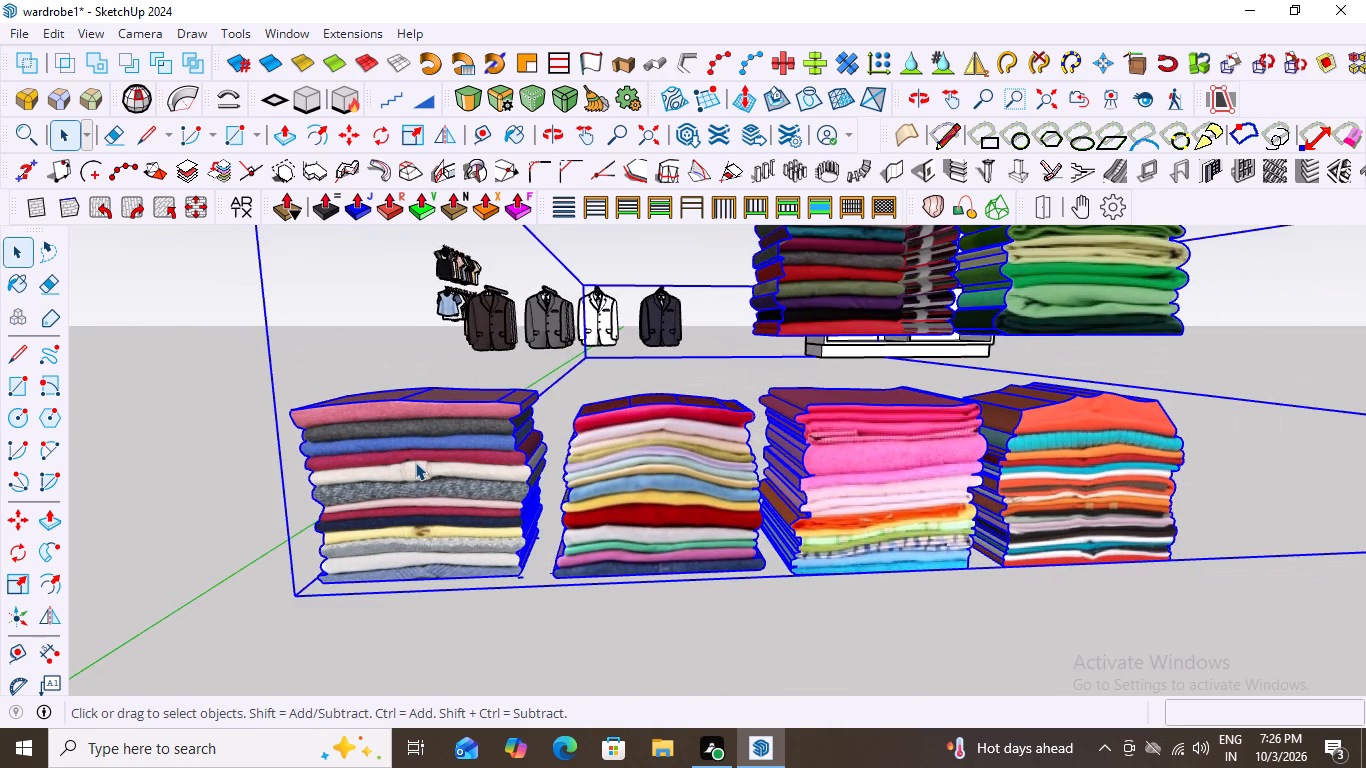
pyautogui.doubleClick(415, 462)
pyautogui.click(415, 462)
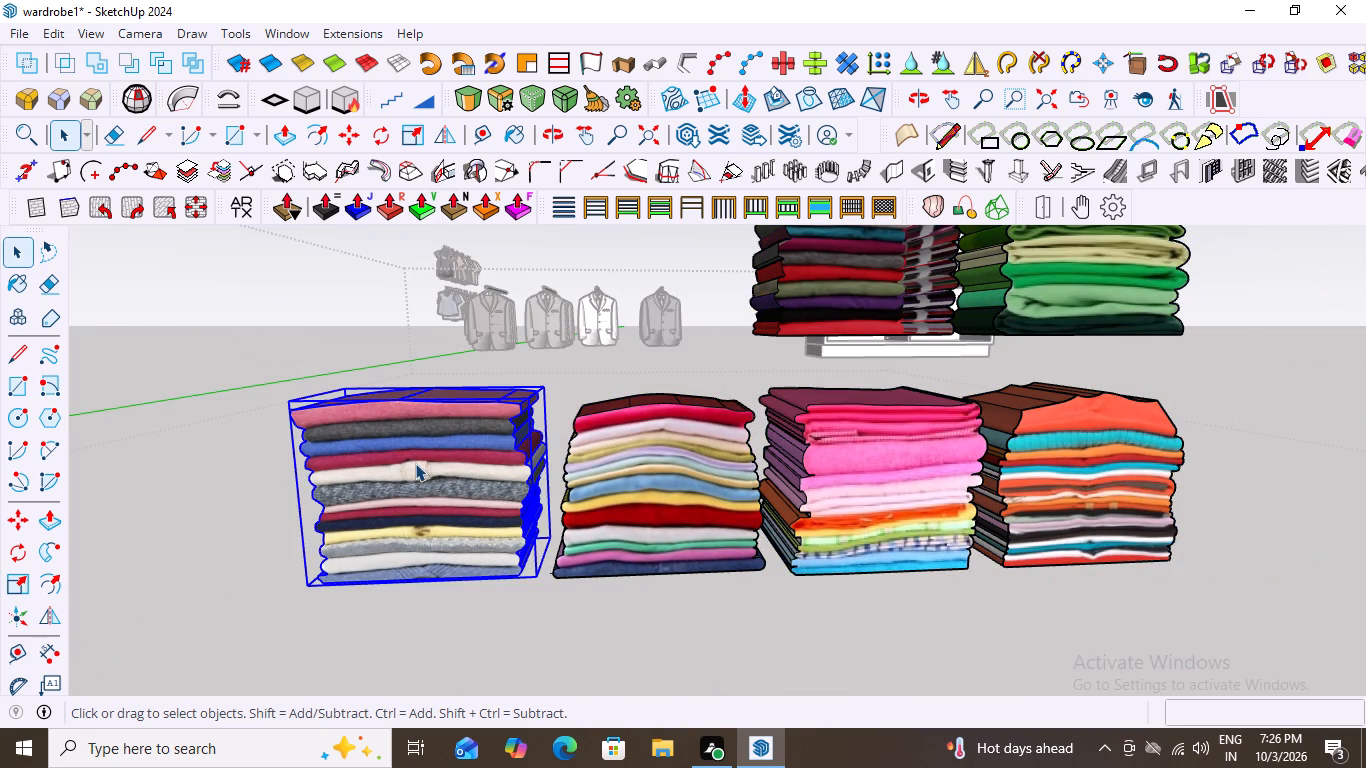
pyautogui.press('m')
pyautogui.scroll(-4, 386, 465)
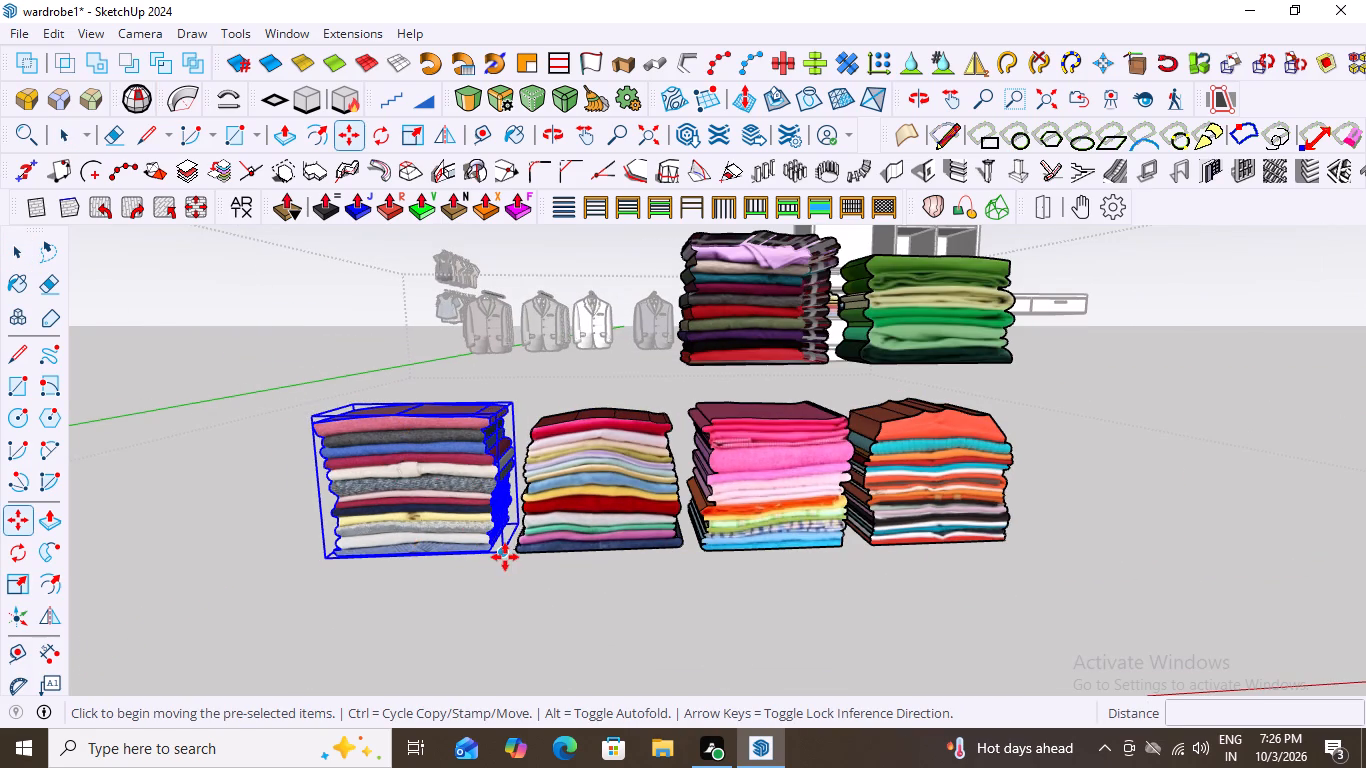
pyautogui.click(505, 556)
pyautogui.scroll(-11, 371, 579)
pyautogui.scroll(5, 826, 337)
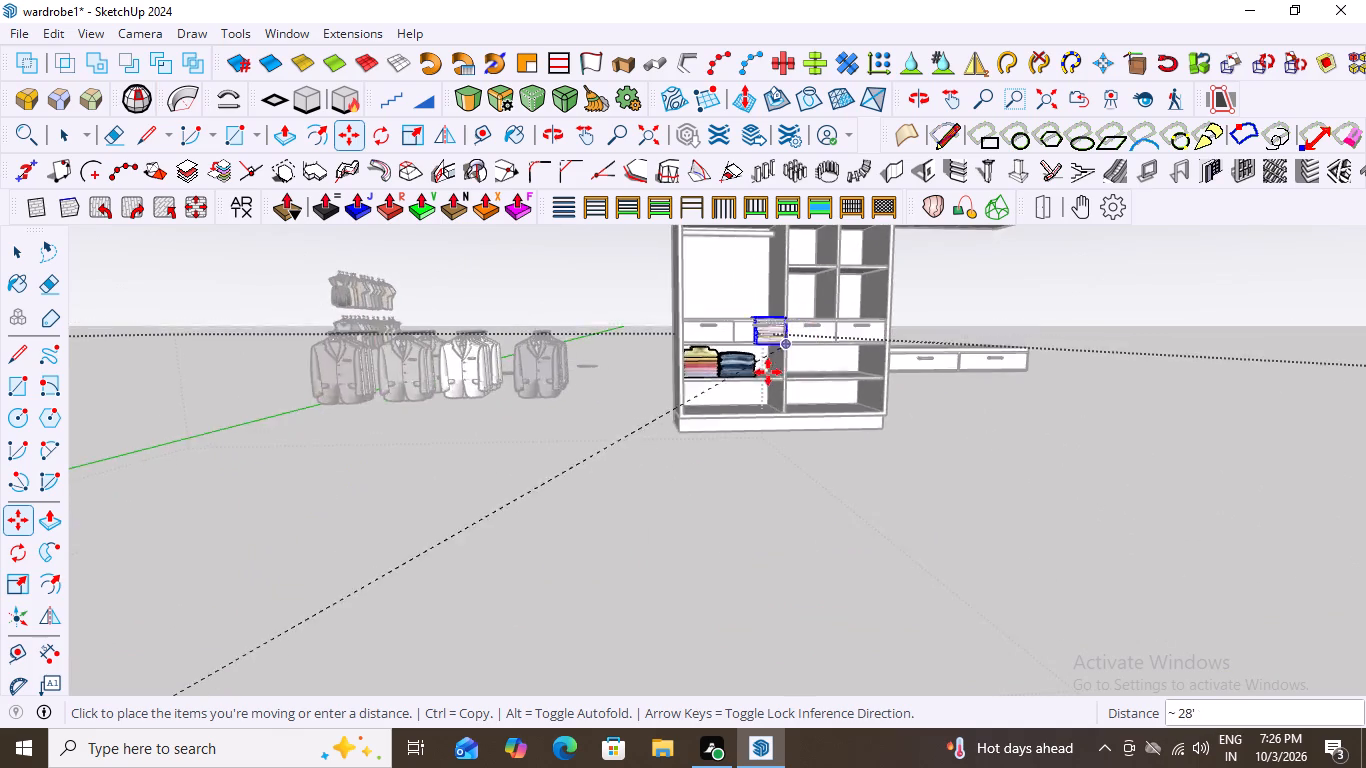
pyautogui.scroll(16, 768, 372)
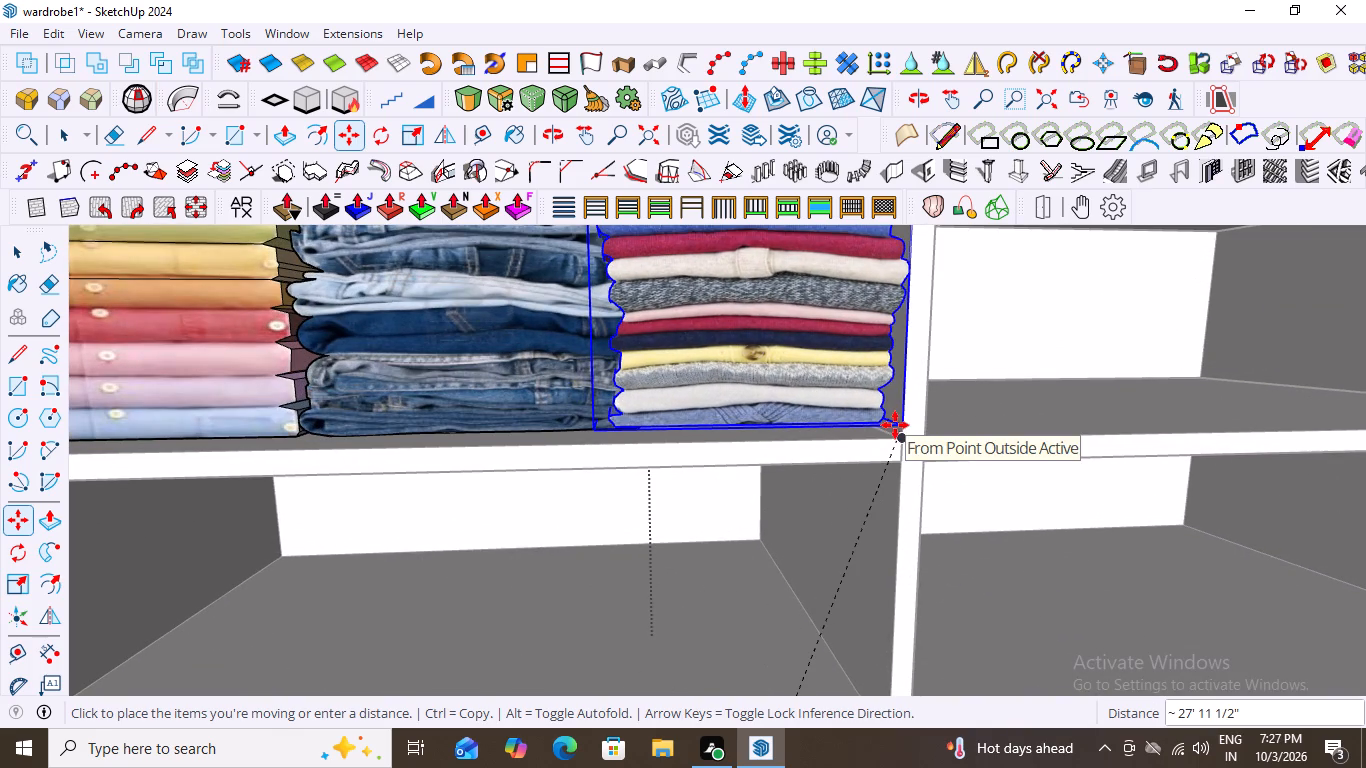
pyautogui.click(887, 424)
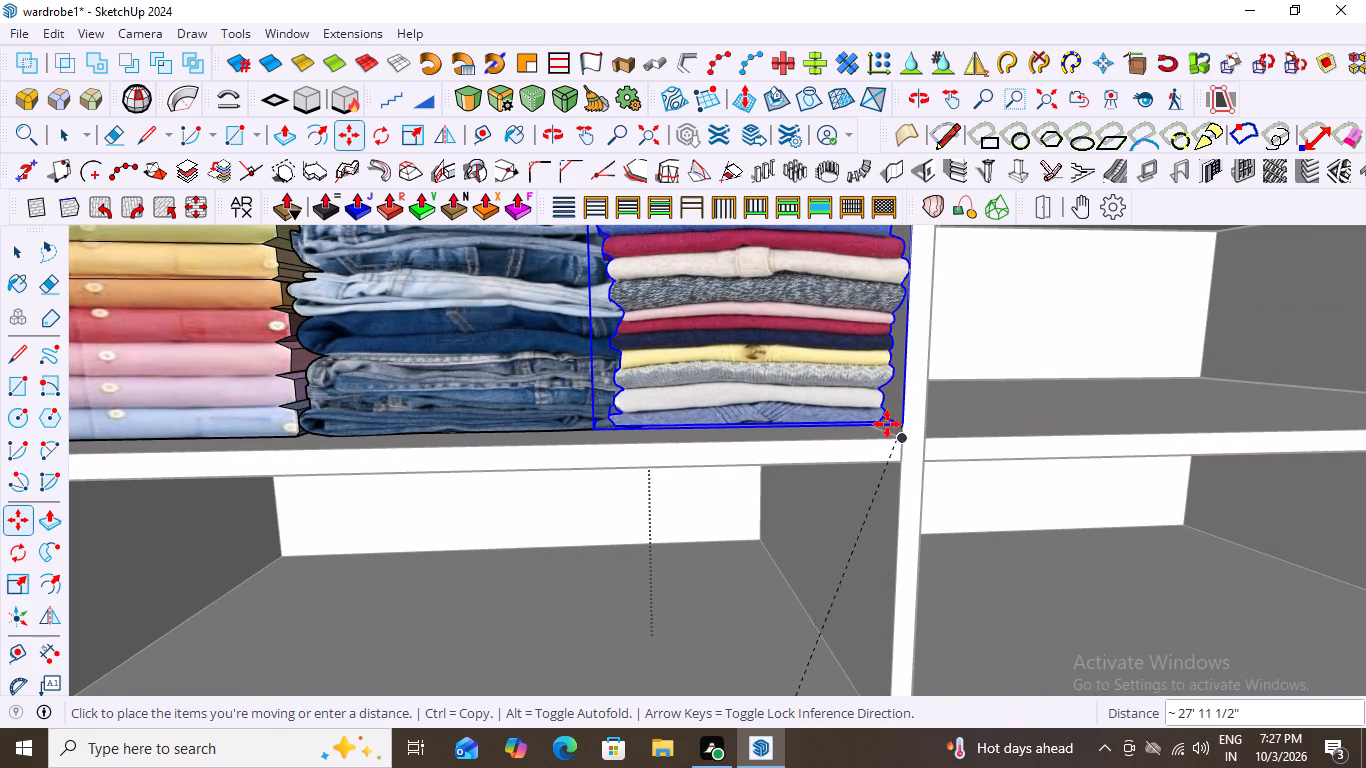
pyautogui.scroll(-11, 545, 530)
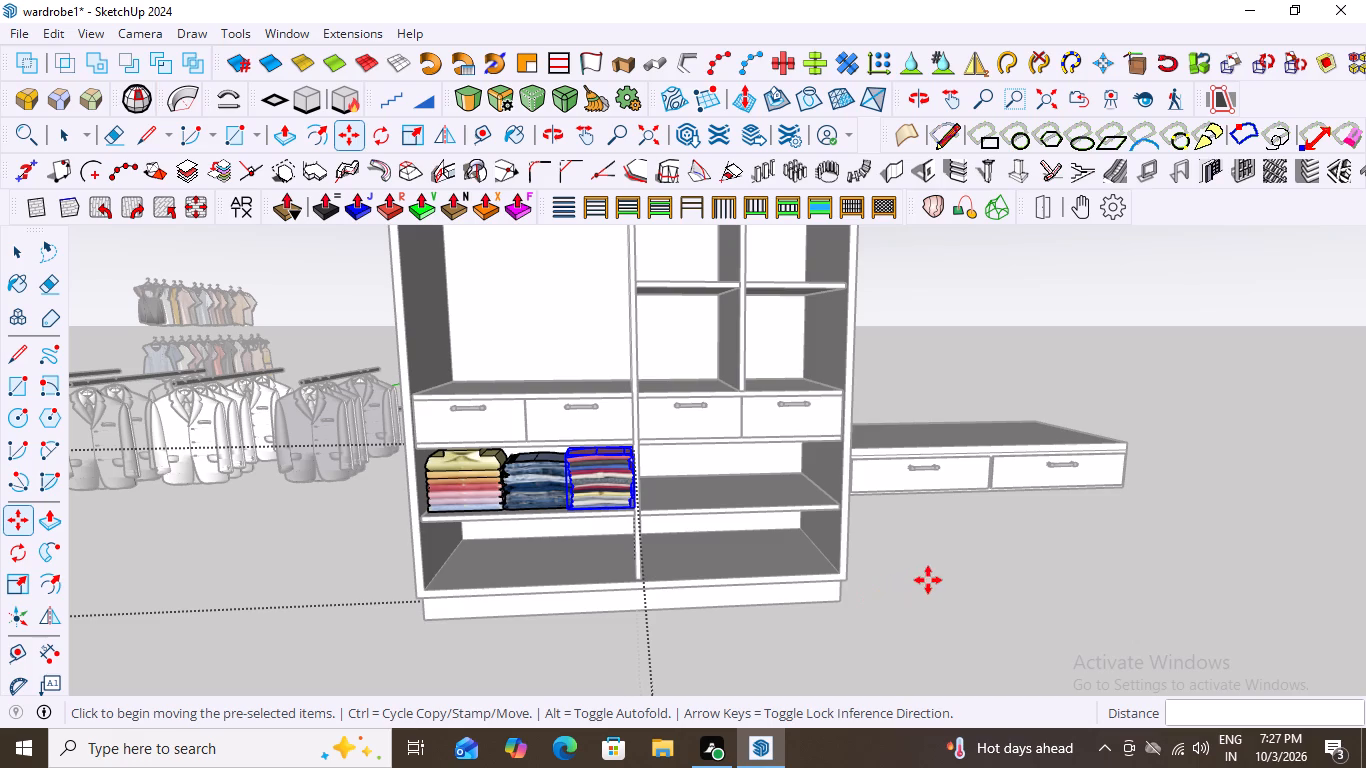
pyautogui.press('space')
# Scale the sweater stack down uniformly to about 0.90 from its lower front corner beside the jeans.
pyautogui.scroll(15, 559, 463)
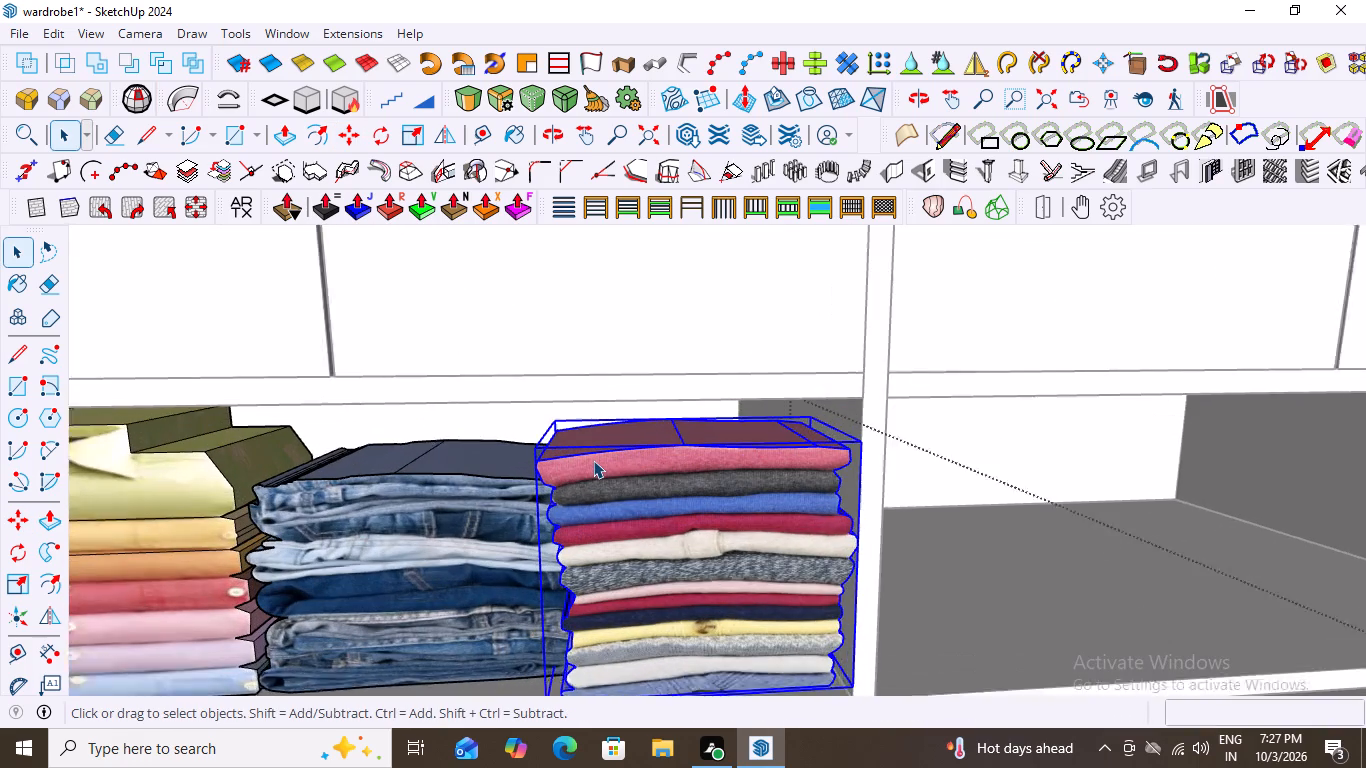
pyautogui.scroll(1, 593, 460)
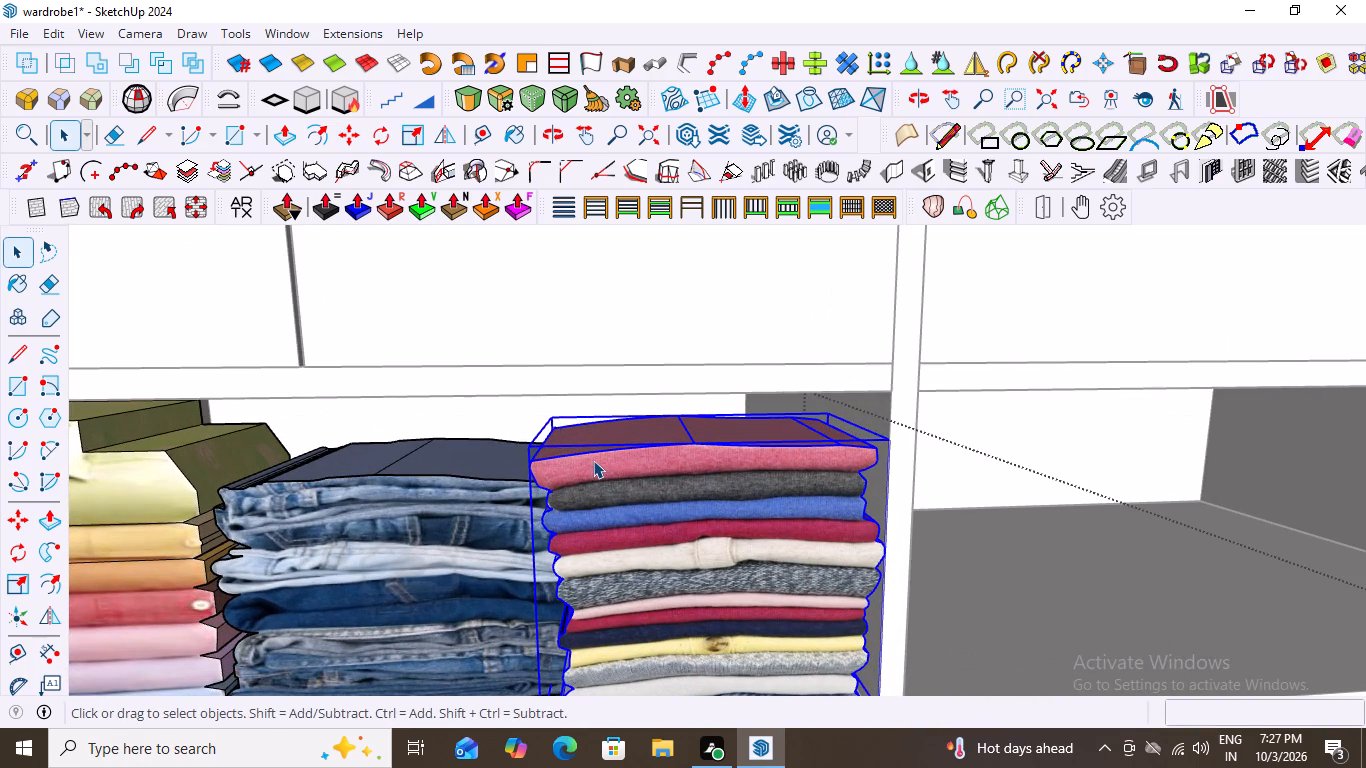
pyautogui.press('s')
pyautogui.scroll(-8, 622, 411)
pyautogui.scroll(8, 589, 522)
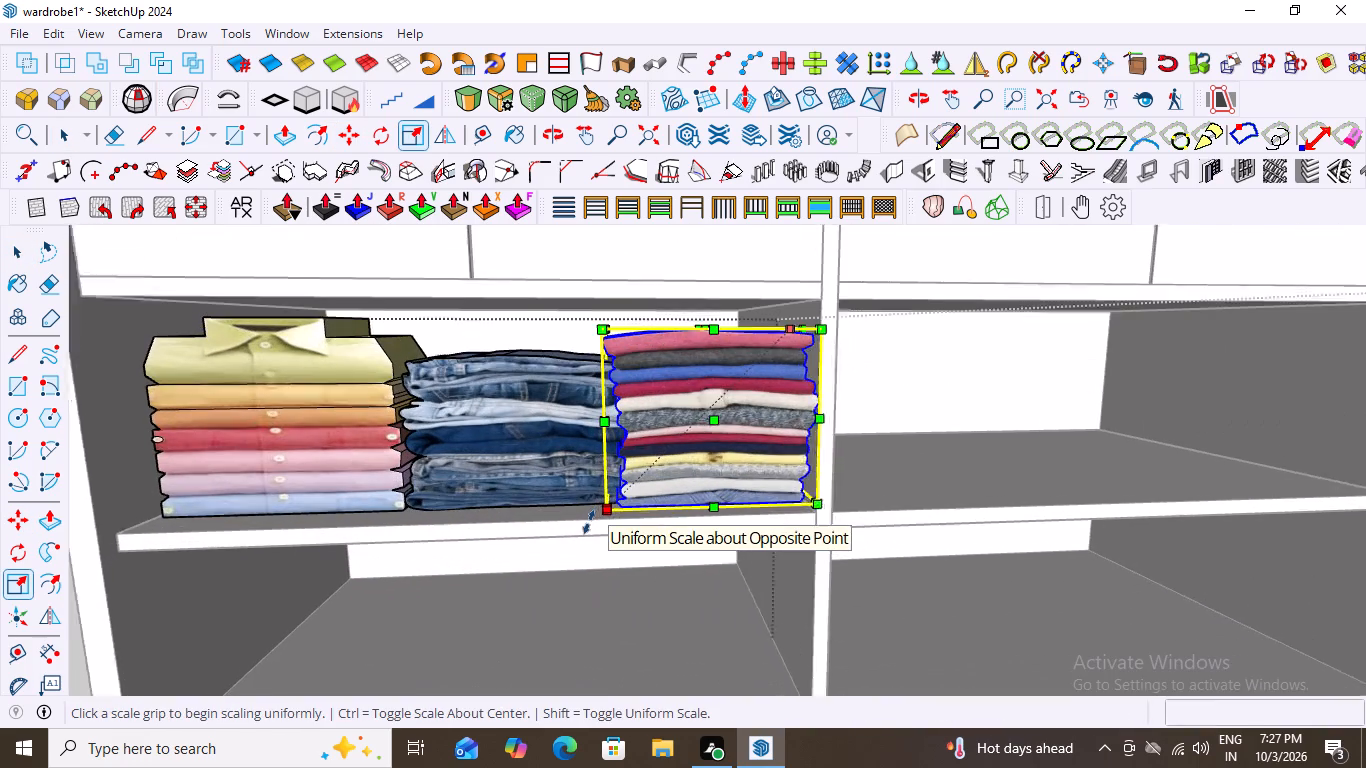
pyautogui.moveTo(607, 509); pyautogui.dragTo(645, 488)
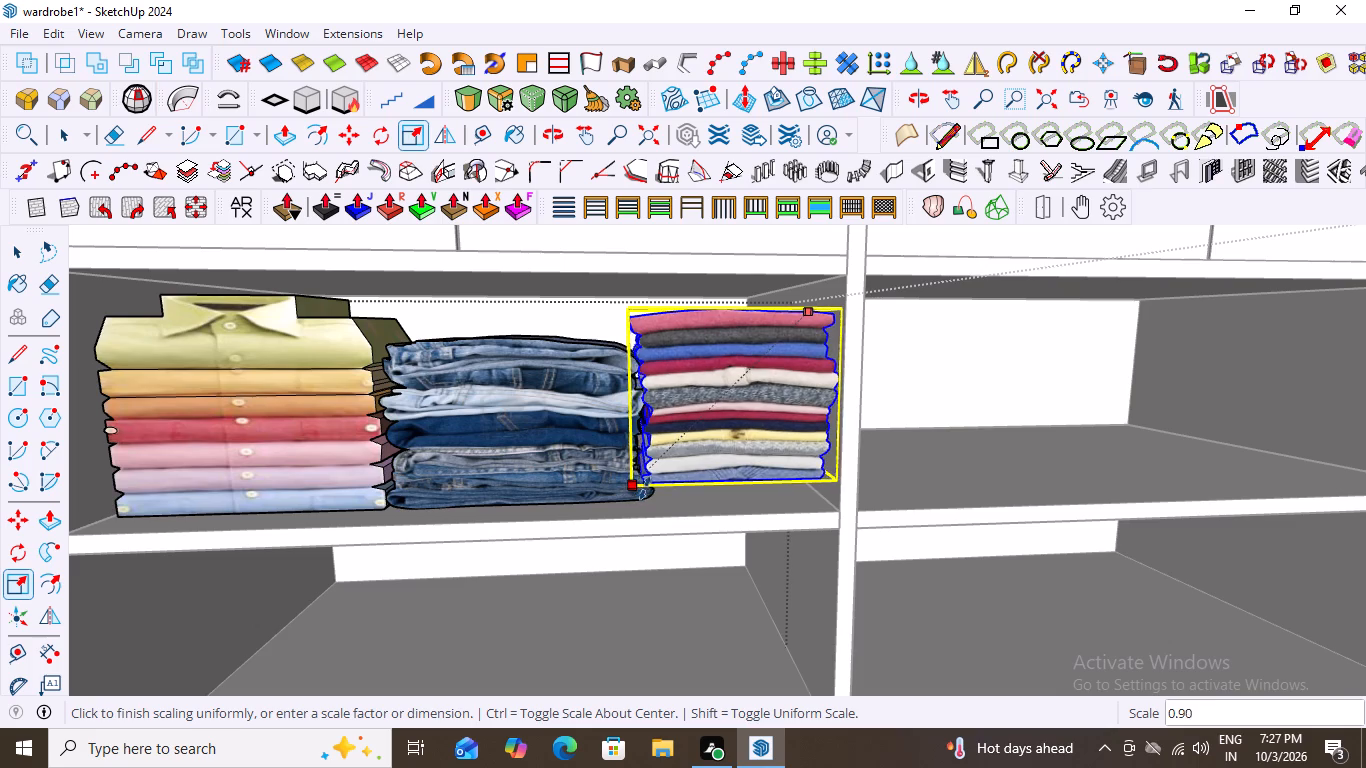
pyautogui.moveTo(645, 488); pyautogui.dragTo(661, 495)
pyautogui.moveTo(661, 498); pyautogui.dragTo(641, 523)
pyautogui.click(640, 523)
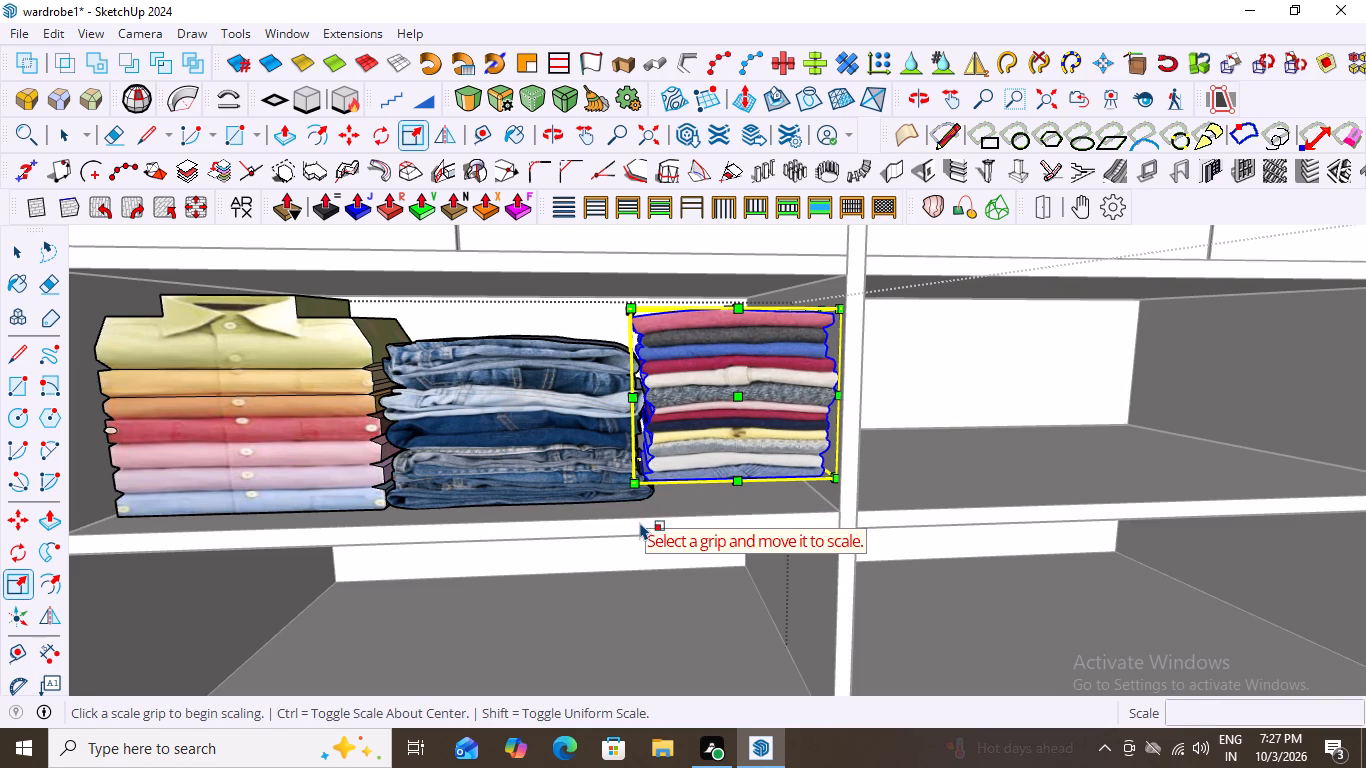
pyautogui.moveTo(642, 521); pyautogui.dragTo(696, 467)
pyautogui.scroll(-2, 631, 478)
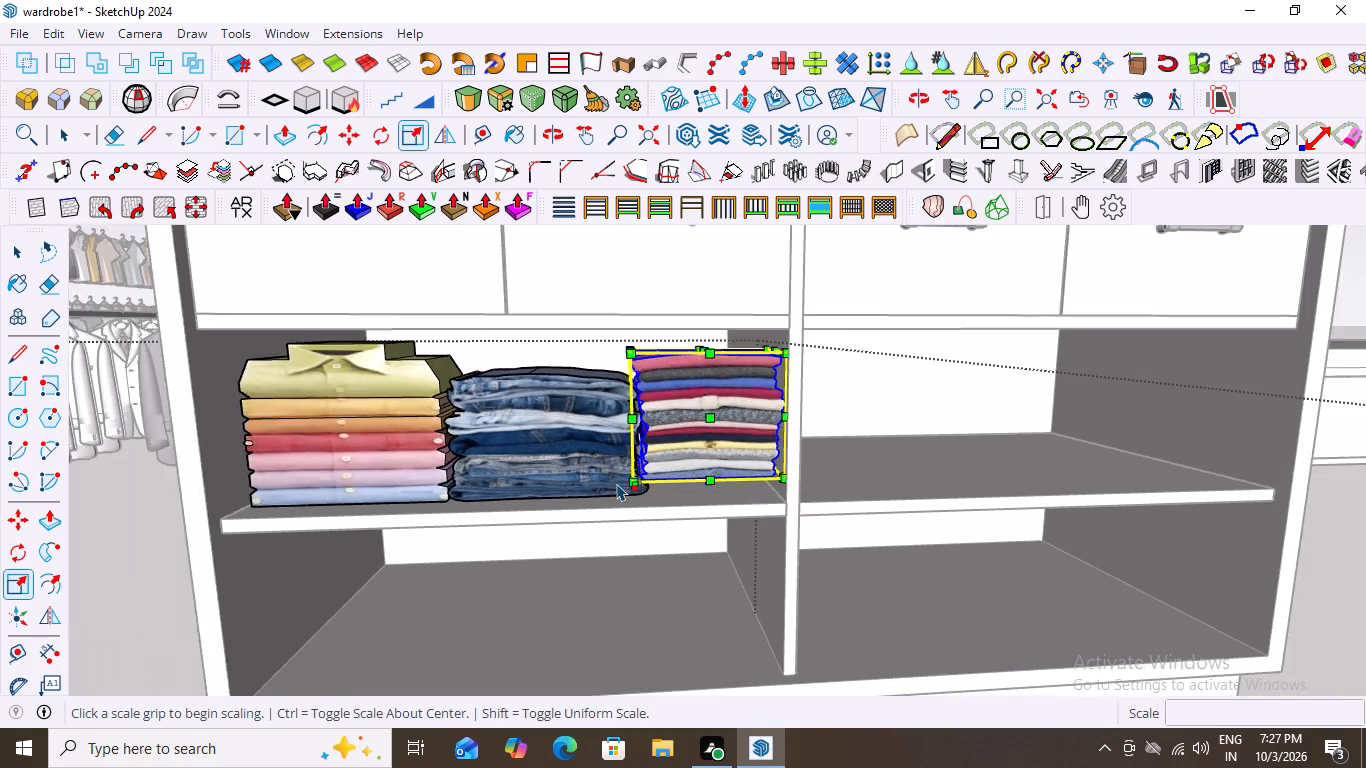
pyautogui.scroll(-4, 617, 483)
pyautogui.scroll(9, 639, 449)
pyautogui.scroll(-4, 739, 425)
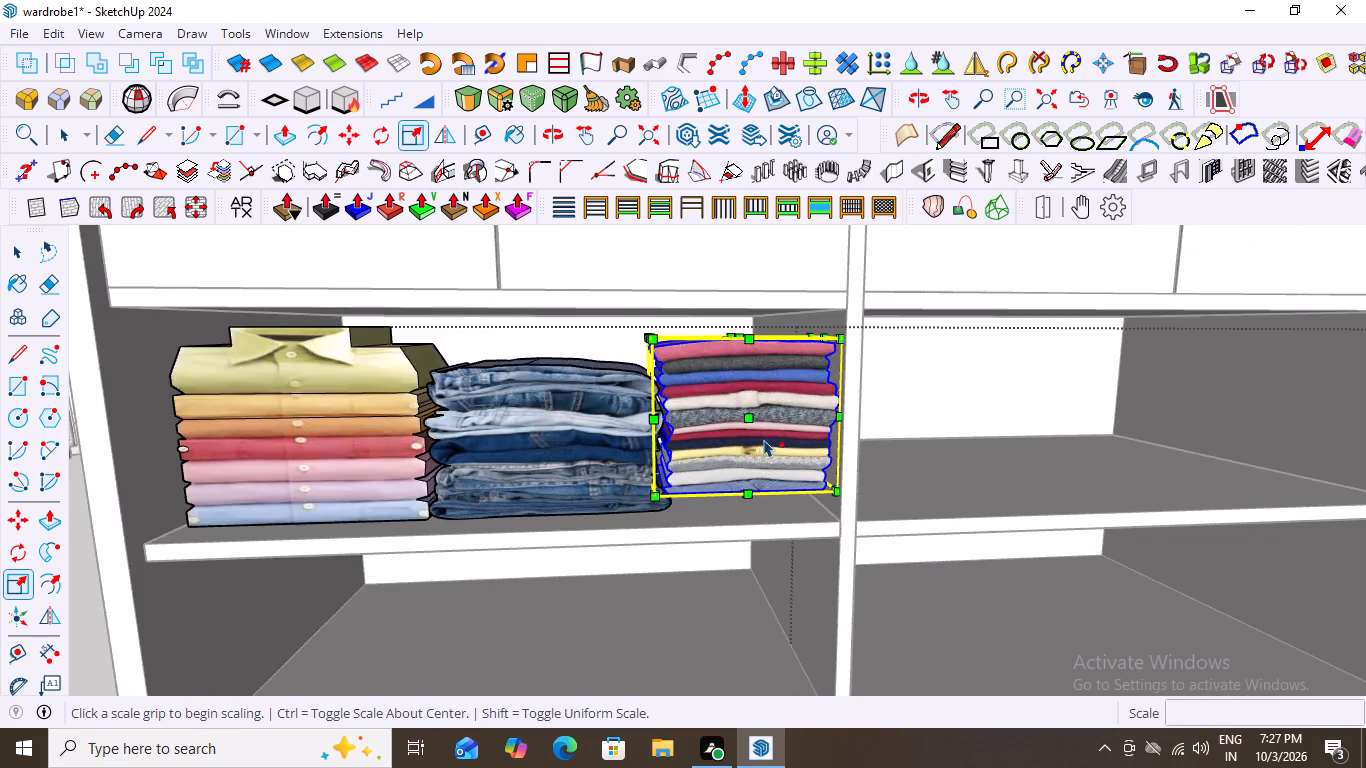
pyautogui.scroll(-4, 764, 439)
pyautogui.press('space')
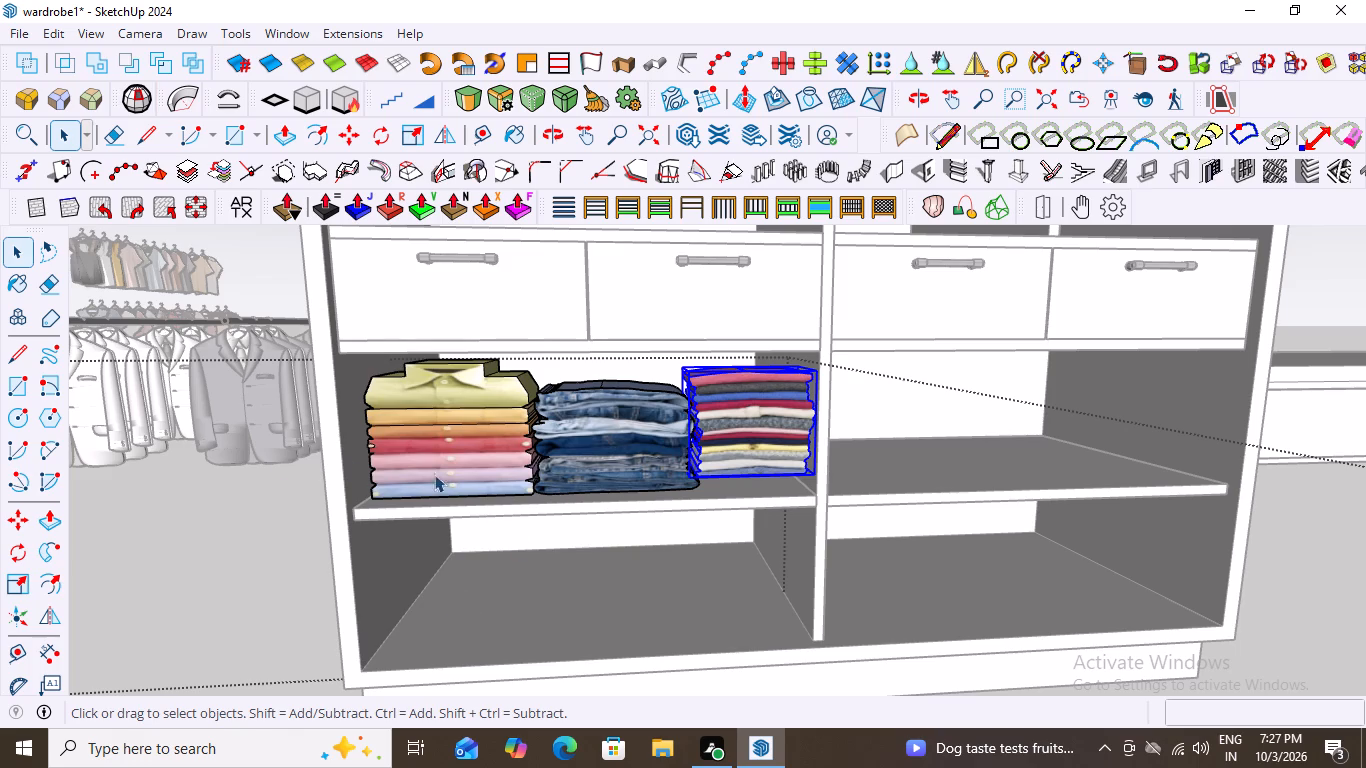
# Scale the folded shirt stack down uniformly to about 0.88 from its lower front corner beside the jeans.
pyautogui.click(234, 457)
pyautogui.click(457, 416)
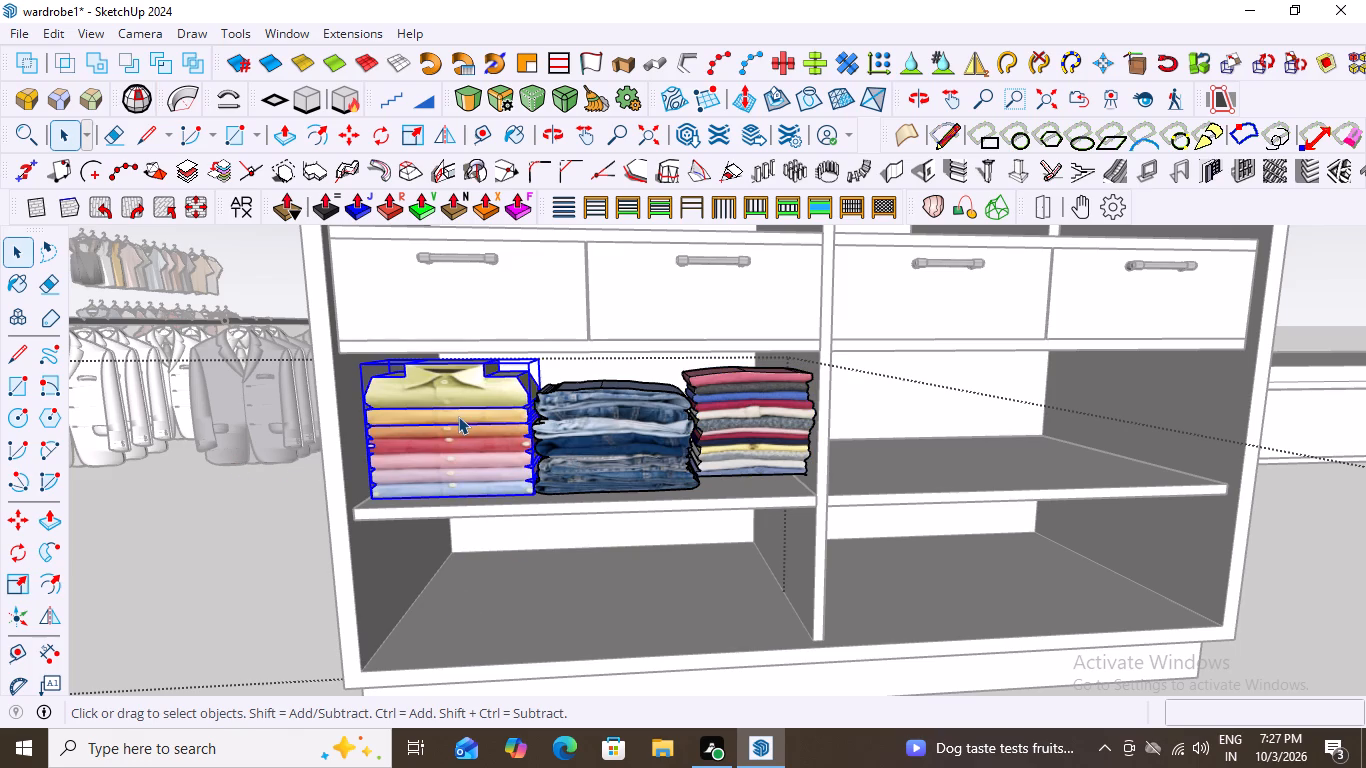
pyautogui.press('s')
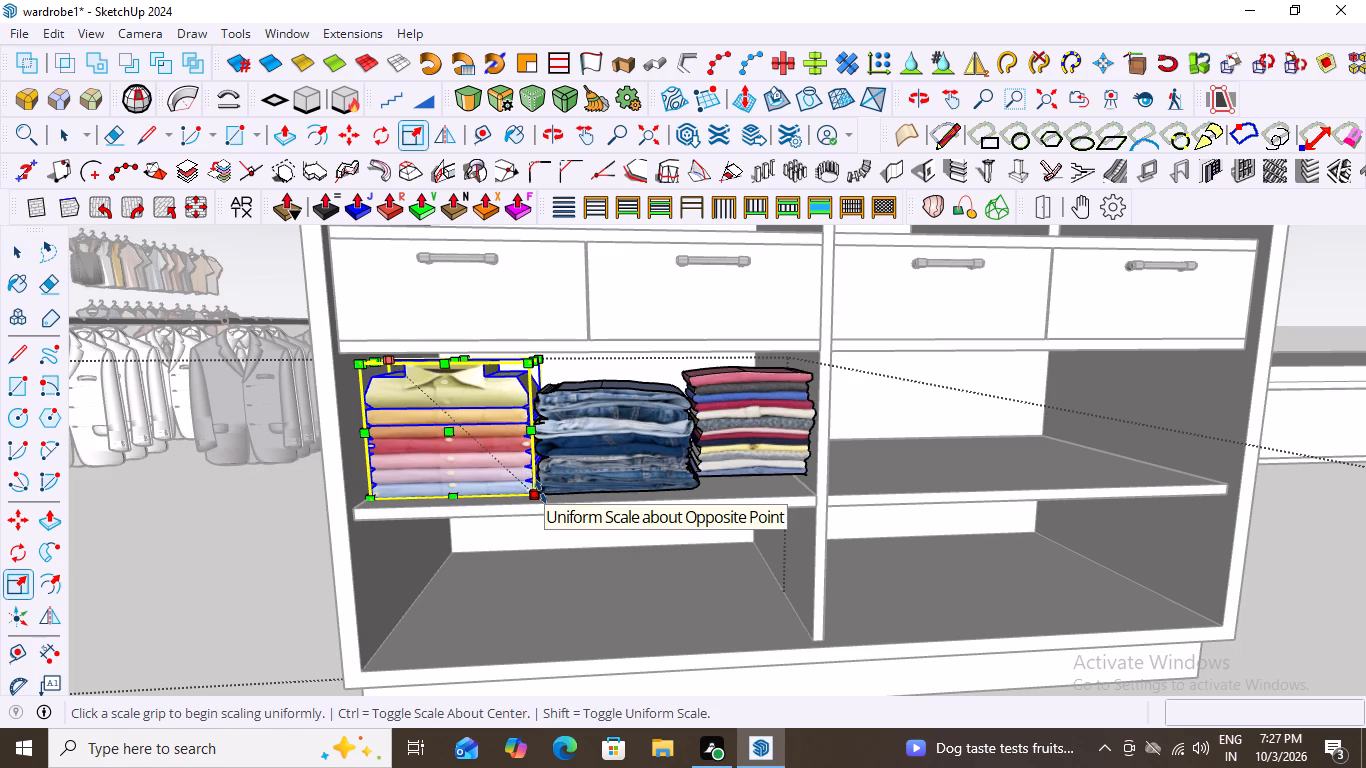
pyautogui.moveTo(534, 492); pyautogui.dragTo(510, 486)
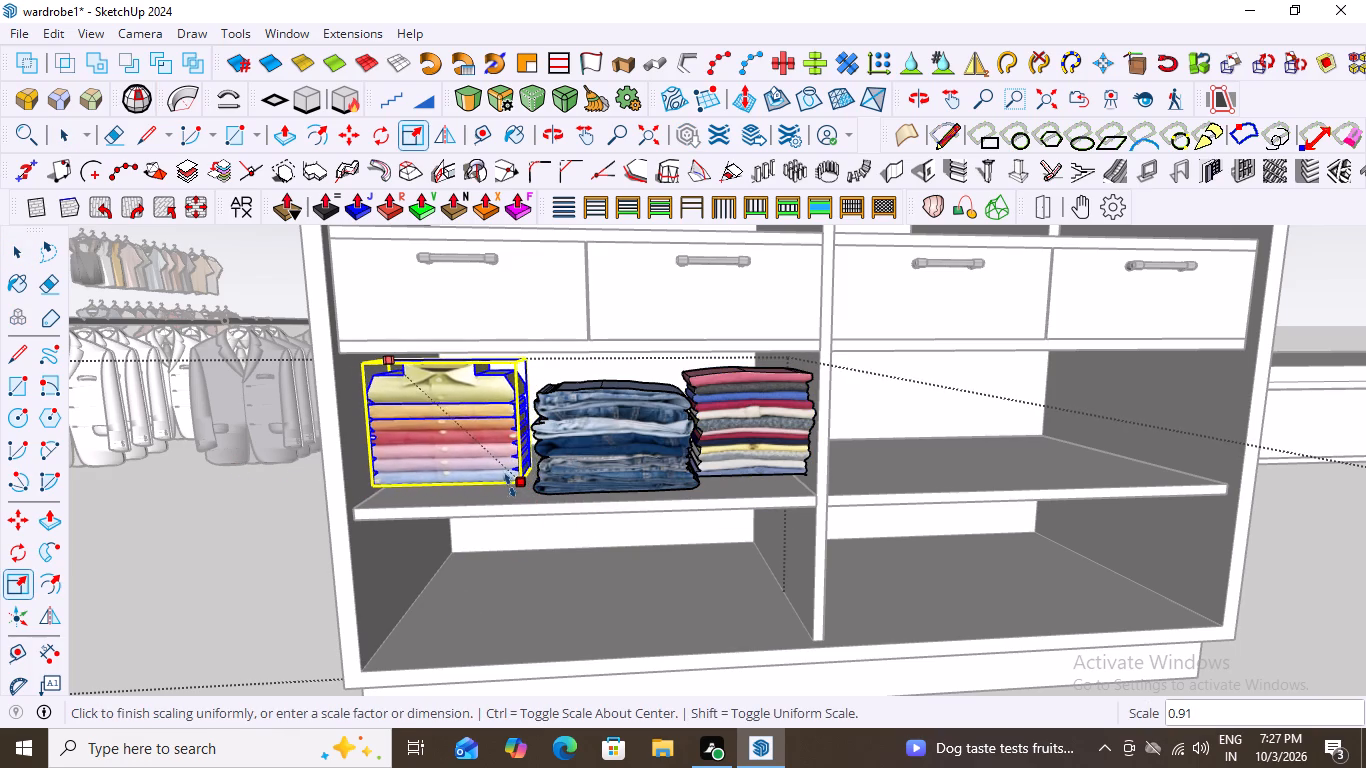
pyautogui.moveTo(510, 486); pyautogui.dragTo(501, 484)
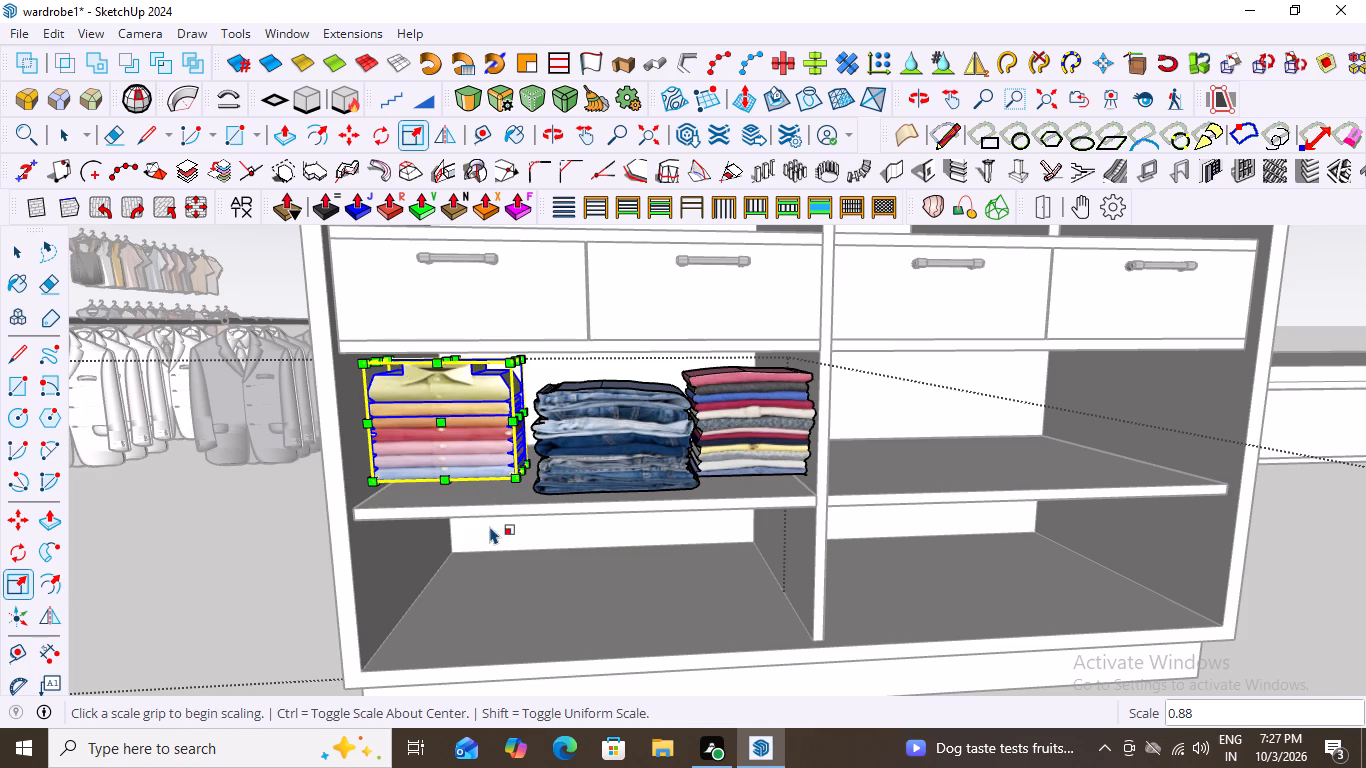
pyautogui.press('space')
pyautogui.click(233, 489)
# Move the folded shirt stack about 2" down and forward toward the shelf's front edge, closer to the jeans.
pyautogui.moveTo(520, 459); pyautogui.dragTo(552, 455, button='middle')
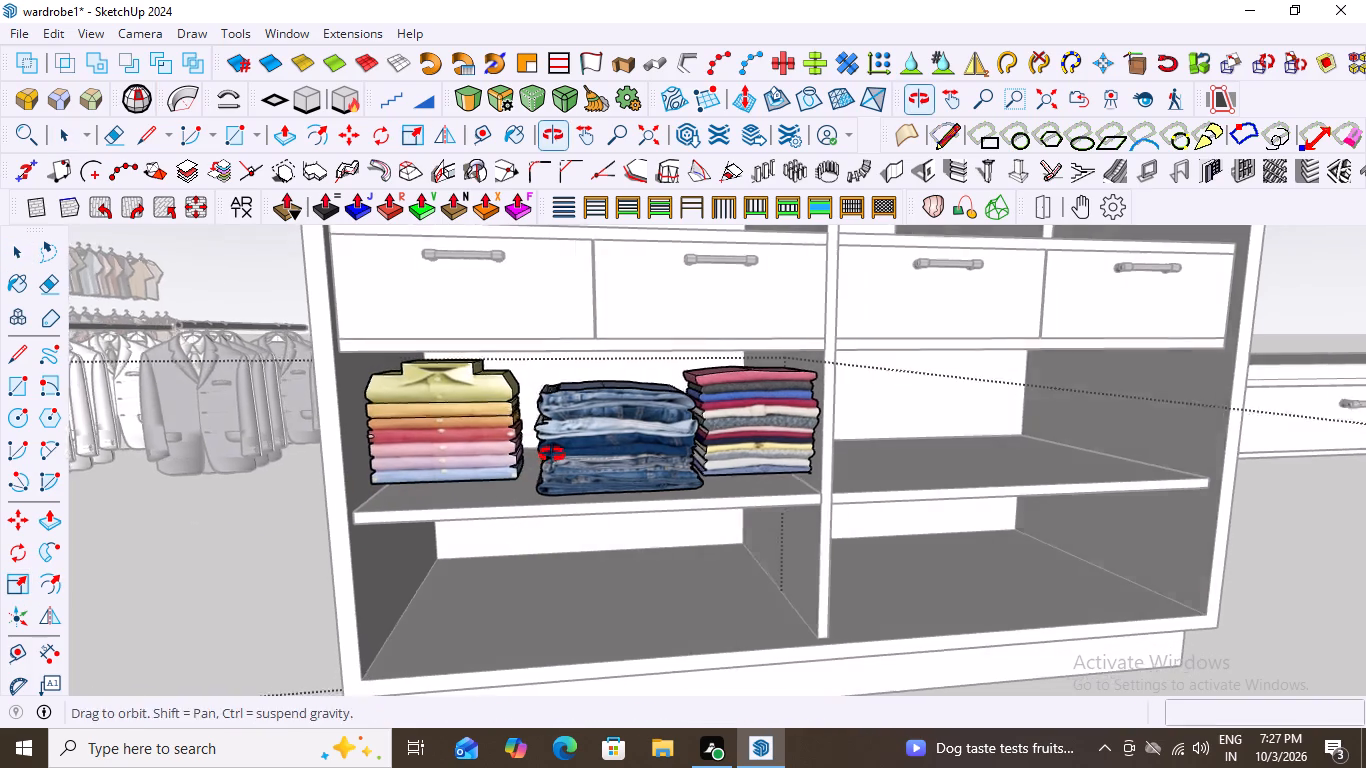
pyautogui.moveTo(552, 455); pyautogui.dragTo(554, 454, button='middle')
pyautogui.scroll(3, 632, 447)
pyautogui.click(640, 431)
pyautogui.scroll(-2, 459, 457)
pyautogui.click(396, 447)
pyautogui.scroll(6, 418, 499)
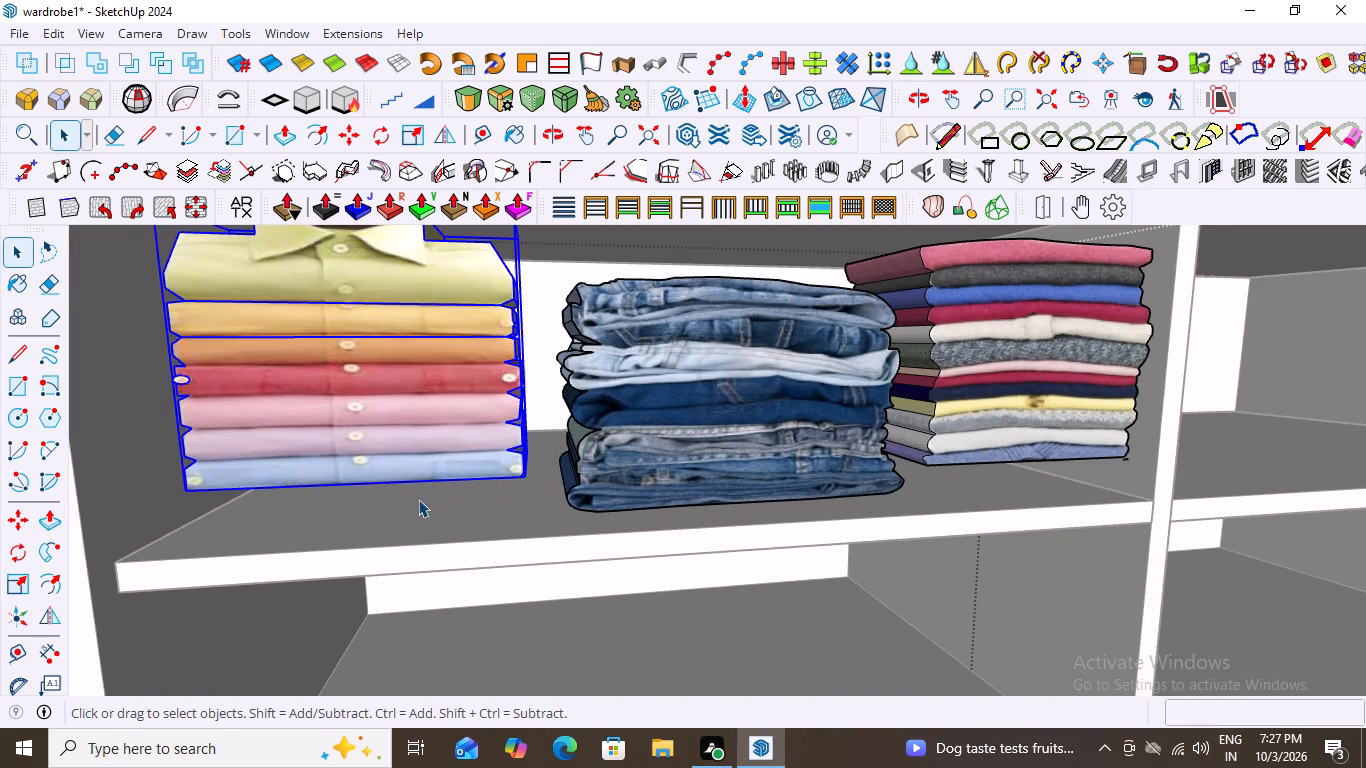
pyautogui.press('m')
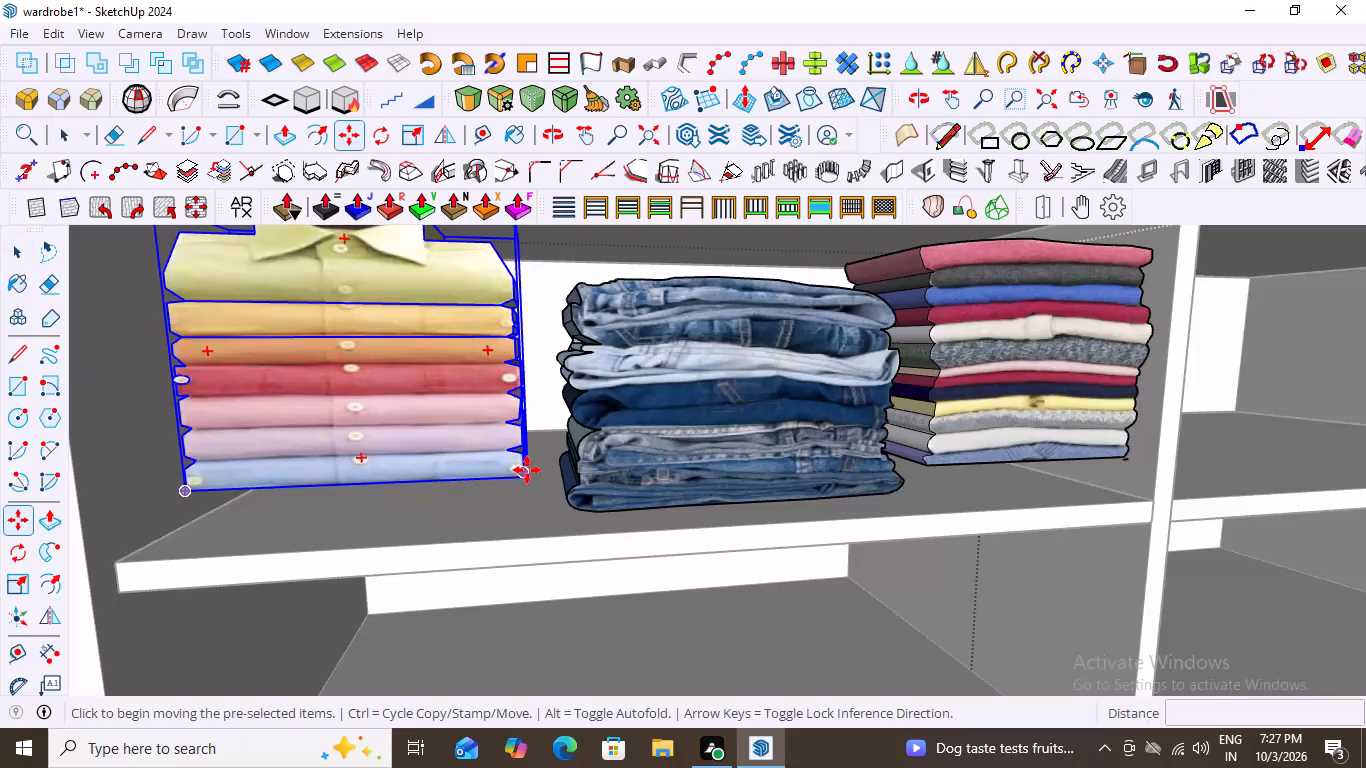
pyautogui.click(525, 474)
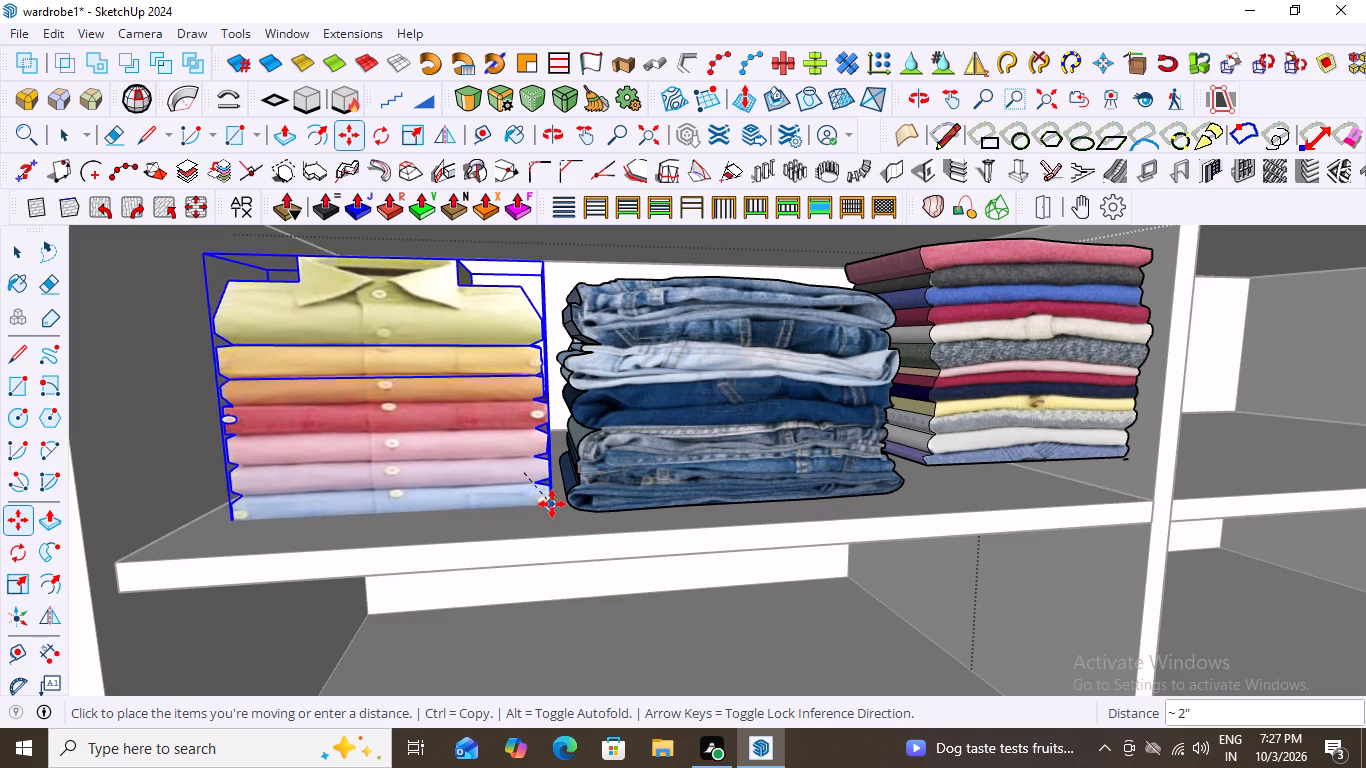
pyautogui.click(552, 509)
pyautogui.scroll(-11, 537, 506)
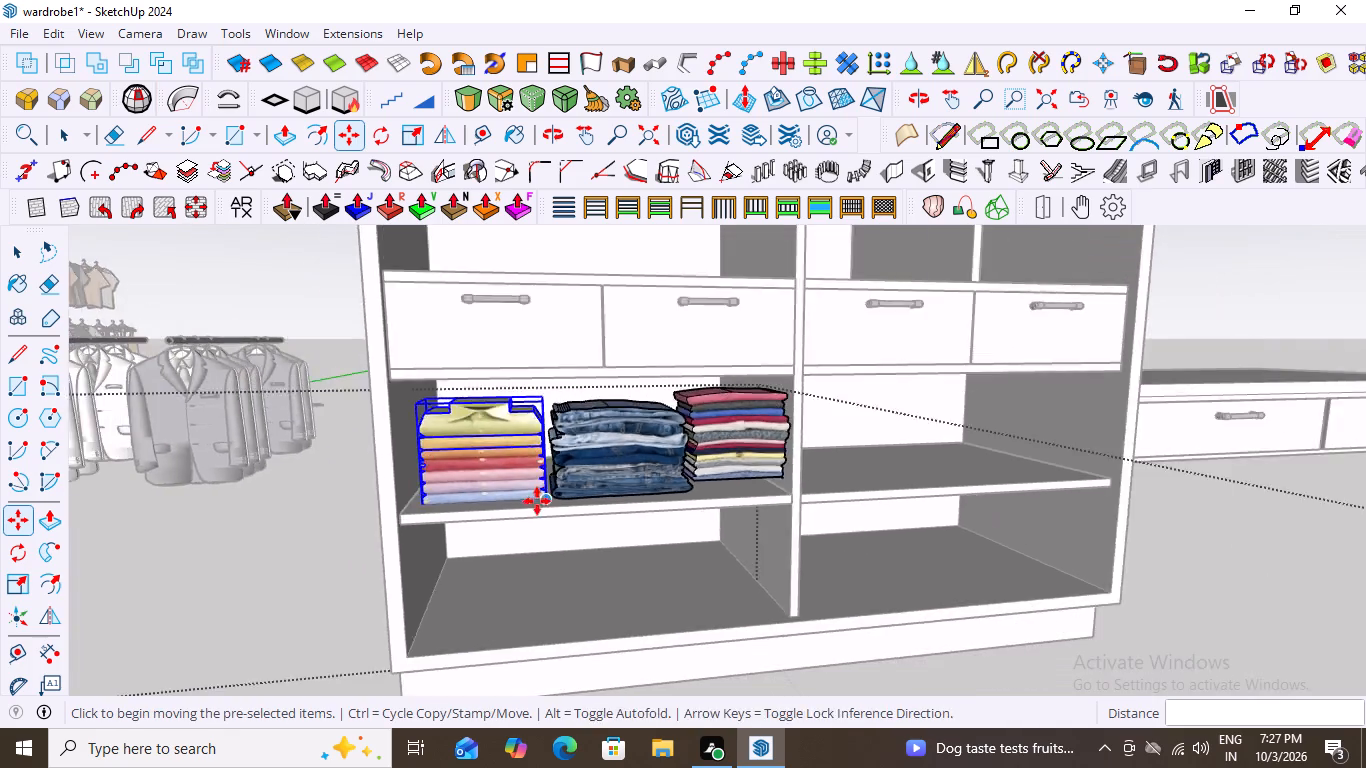
pyautogui.scroll(-7, 537, 501)
pyautogui.scroll(-3, 658, 578)
pyautogui.scroll(9, 660, 545)
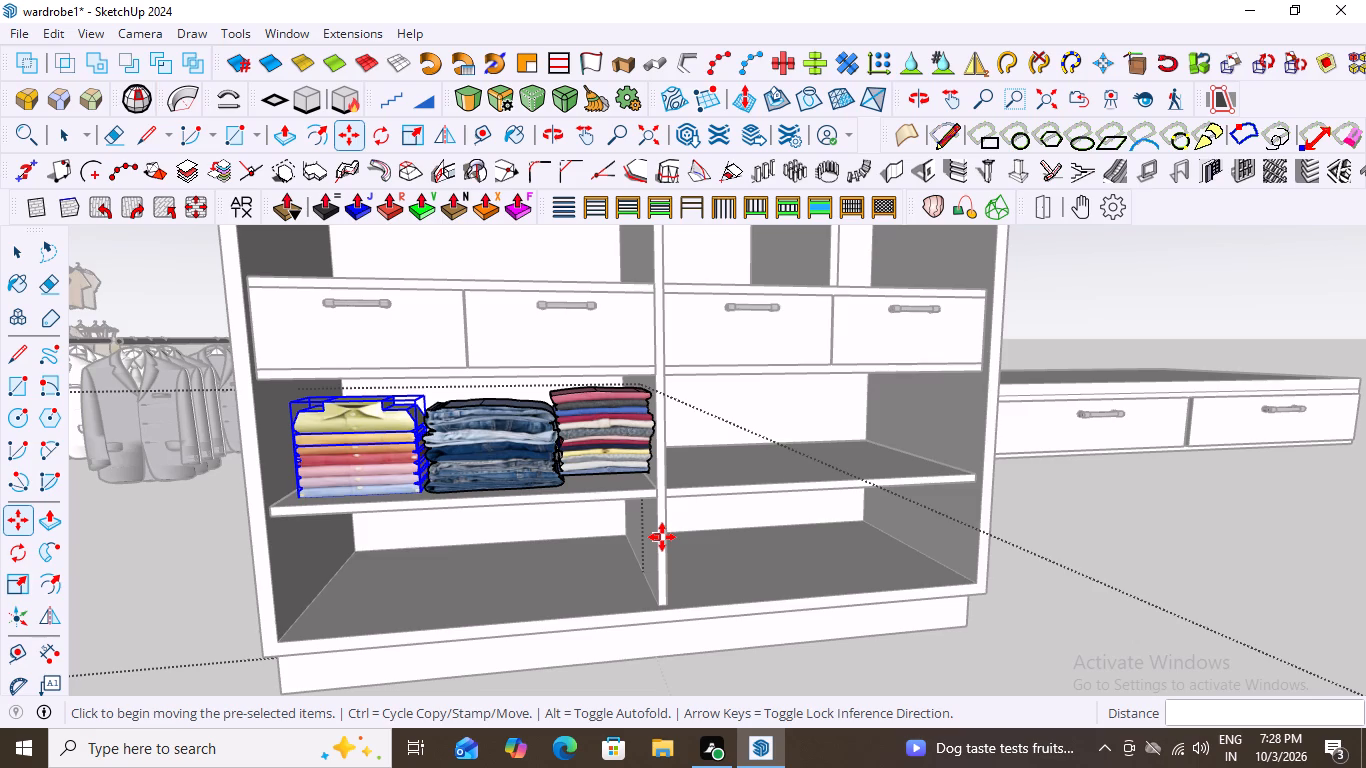
pyautogui.scroll(-4, 664, 535)
pyautogui.scroll(5, 440, 555)
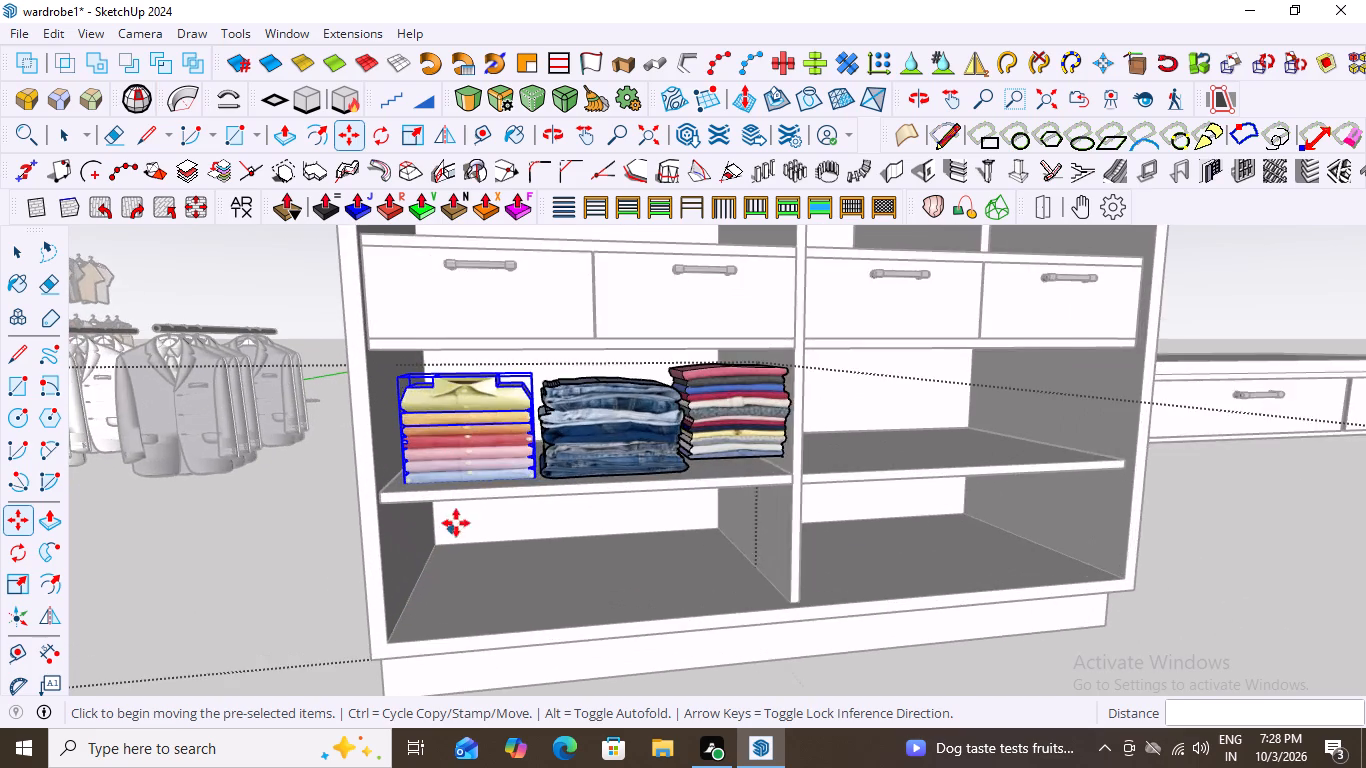
pyautogui.scroll(2, 456, 523)
pyautogui.scroll(-5, 731, 506)
pyautogui.press('space')
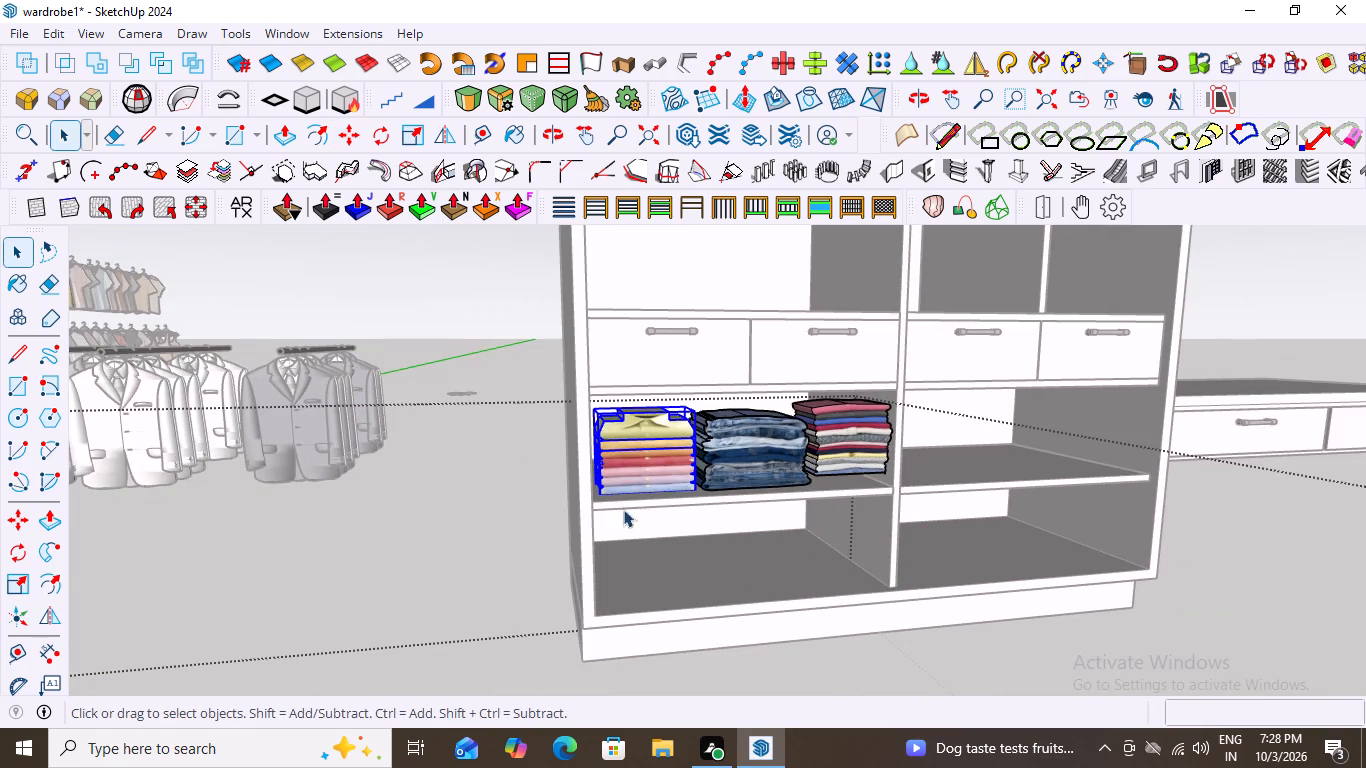
# Move the folded shirt stack about 1 1/2" away from the jeans, toward the bay's outer side panel.
pyautogui.click(515, 464)
pyautogui.scroll(13, 616, 474)
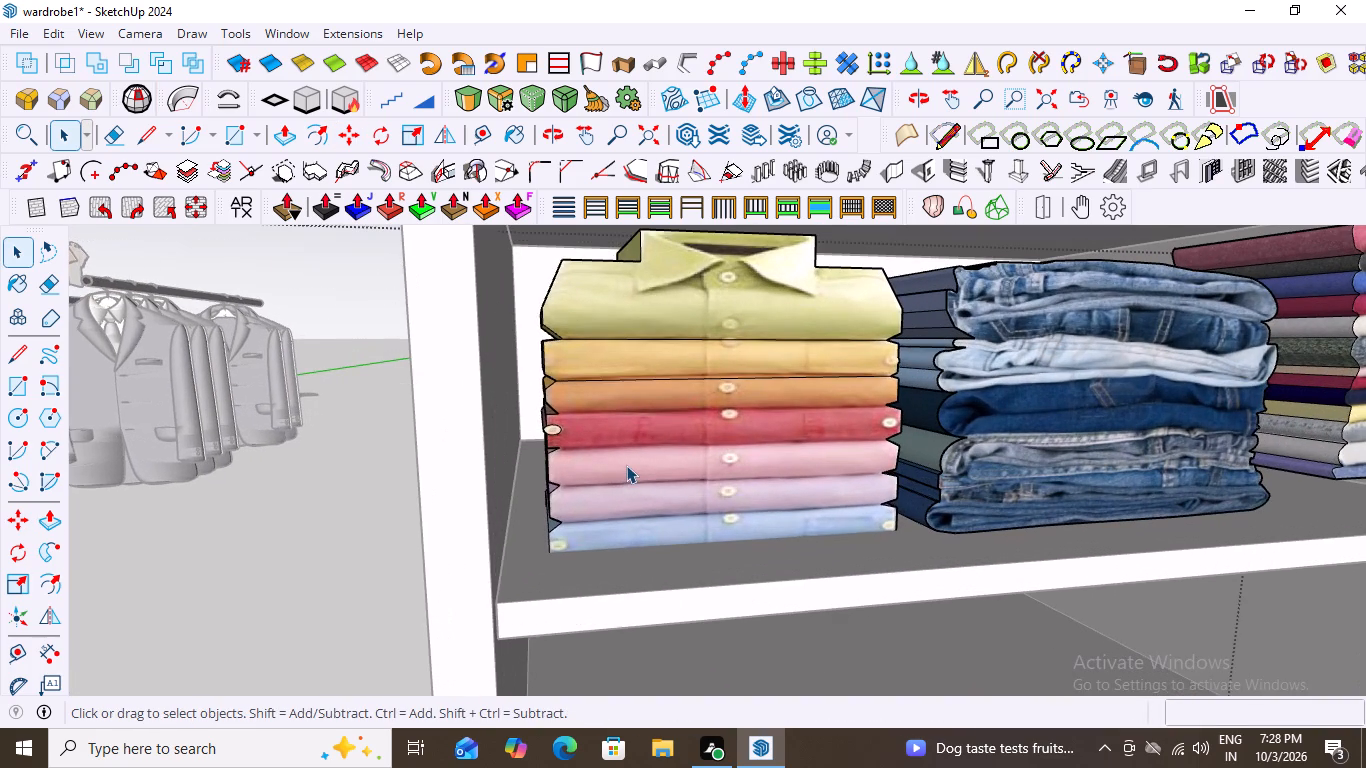
pyautogui.click(626, 465)
pyautogui.moveTo(787, 627); pyautogui.dragTo(731, 375, button='middle')
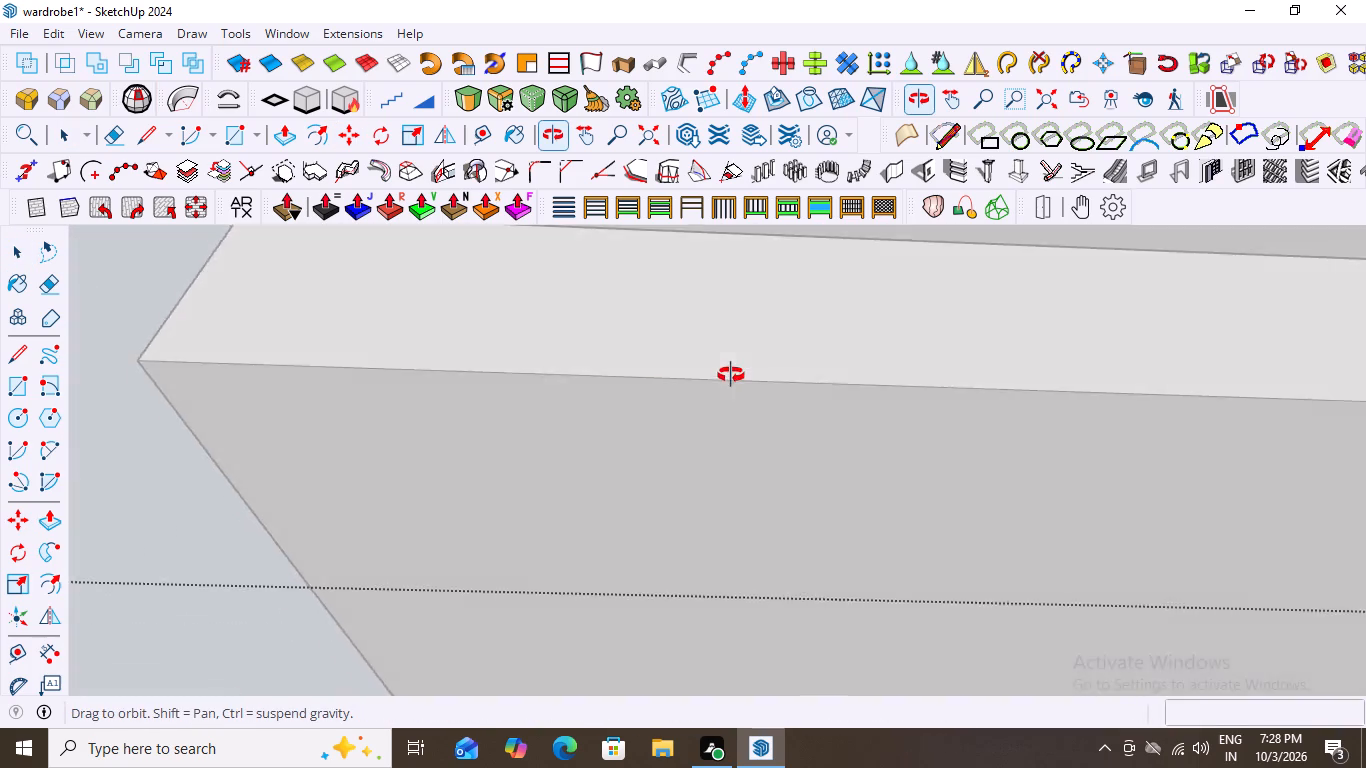
pyautogui.moveTo(731, 375); pyautogui.dragTo(804, 650, button='middle')
pyautogui.scroll(2, 566, 624)
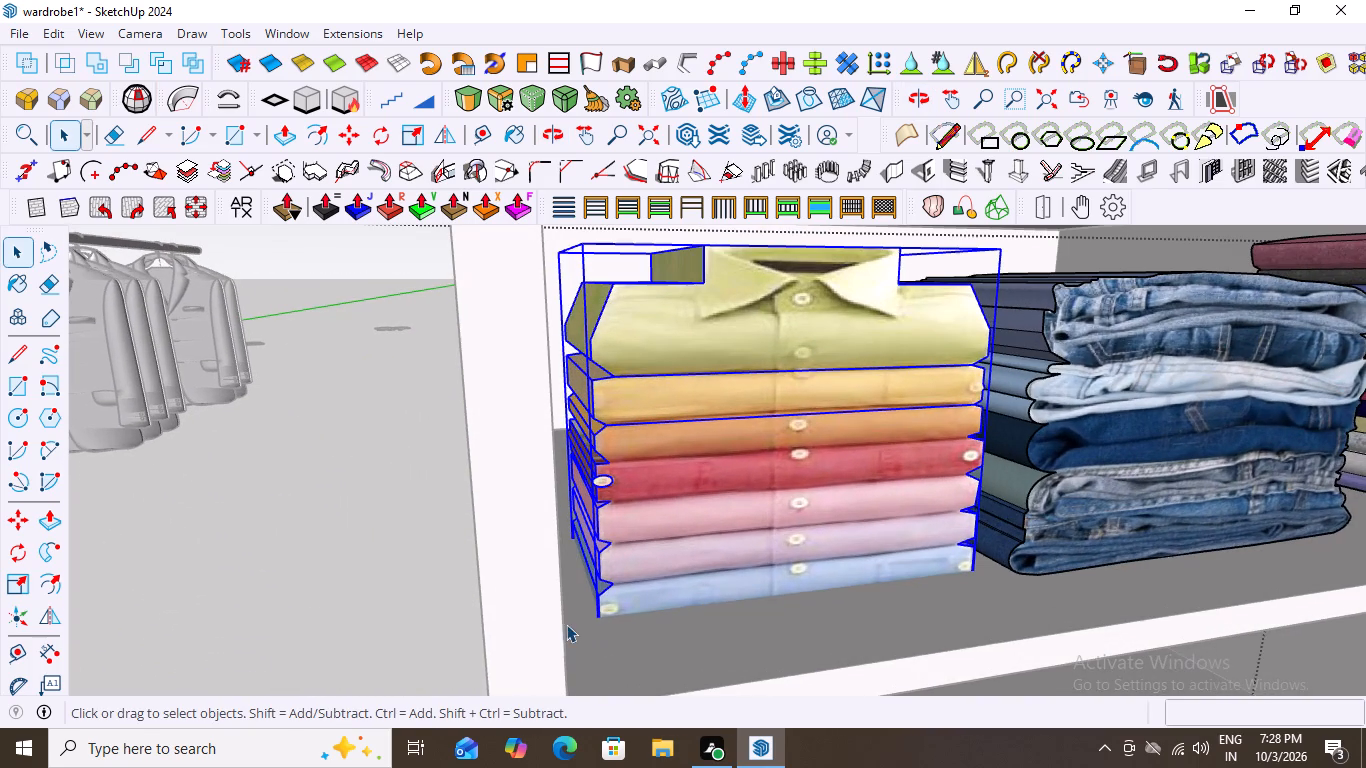
pyautogui.press('m')
pyautogui.scroll(4, 625, 630)
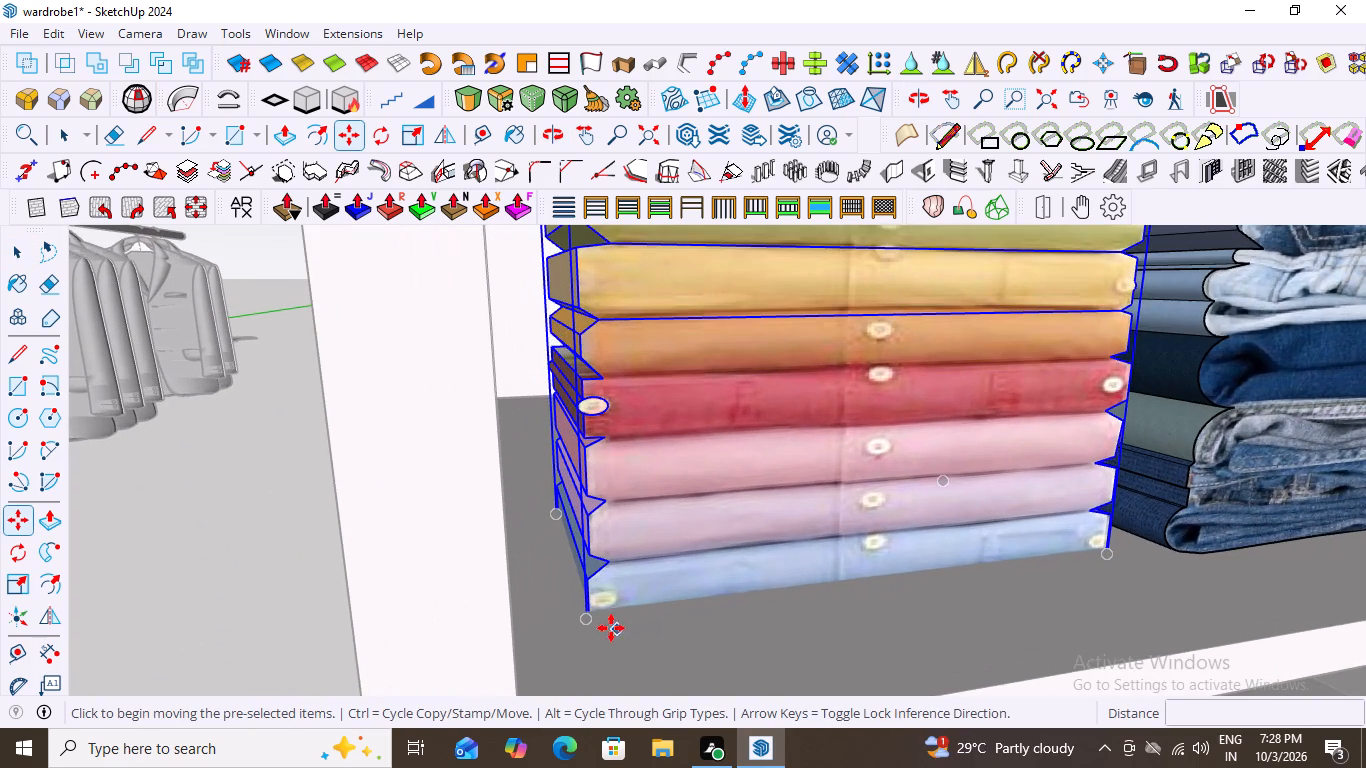
pyautogui.click(587, 613)
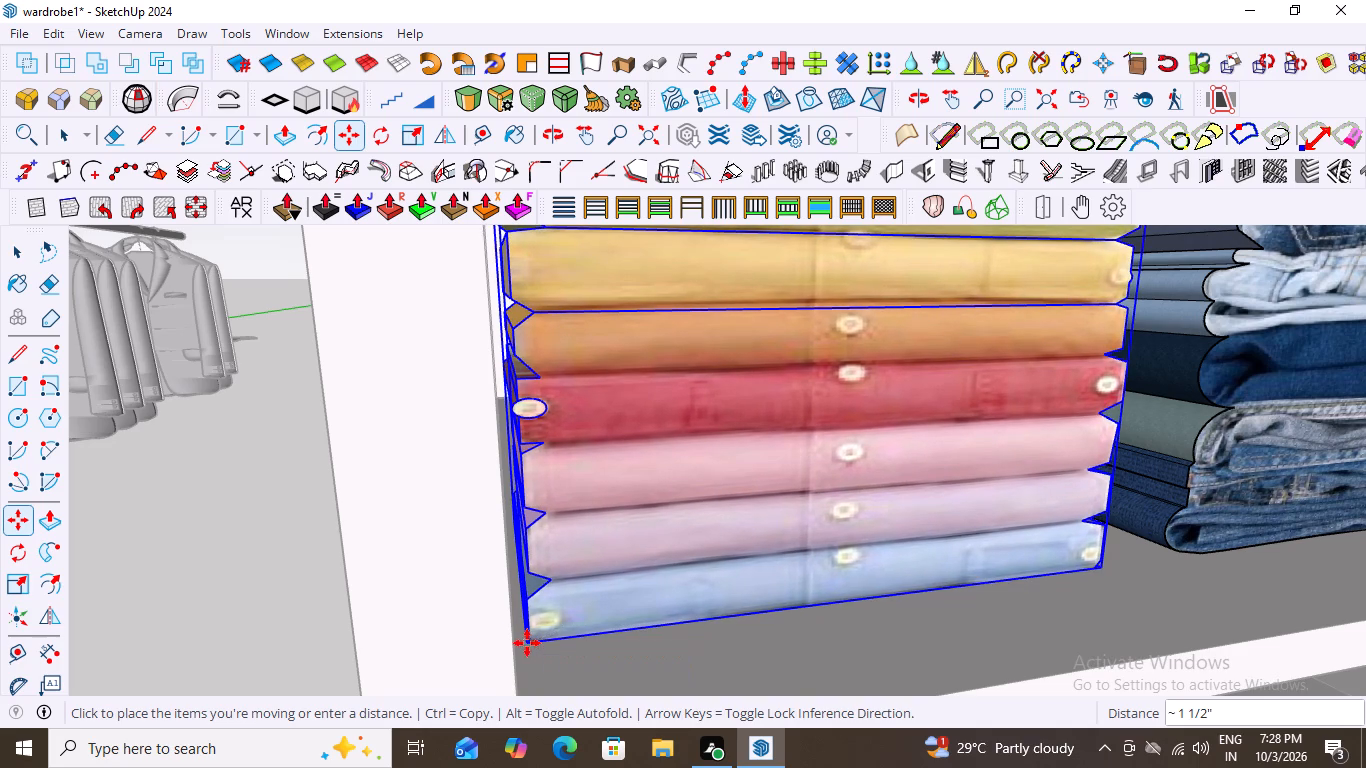
pyautogui.click(527, 643)
pyautogui.scroll(-7, 302, 575)
pyautogui.moveTo(774, 618); pyautogui.dragTo(698, 604, button='middle')
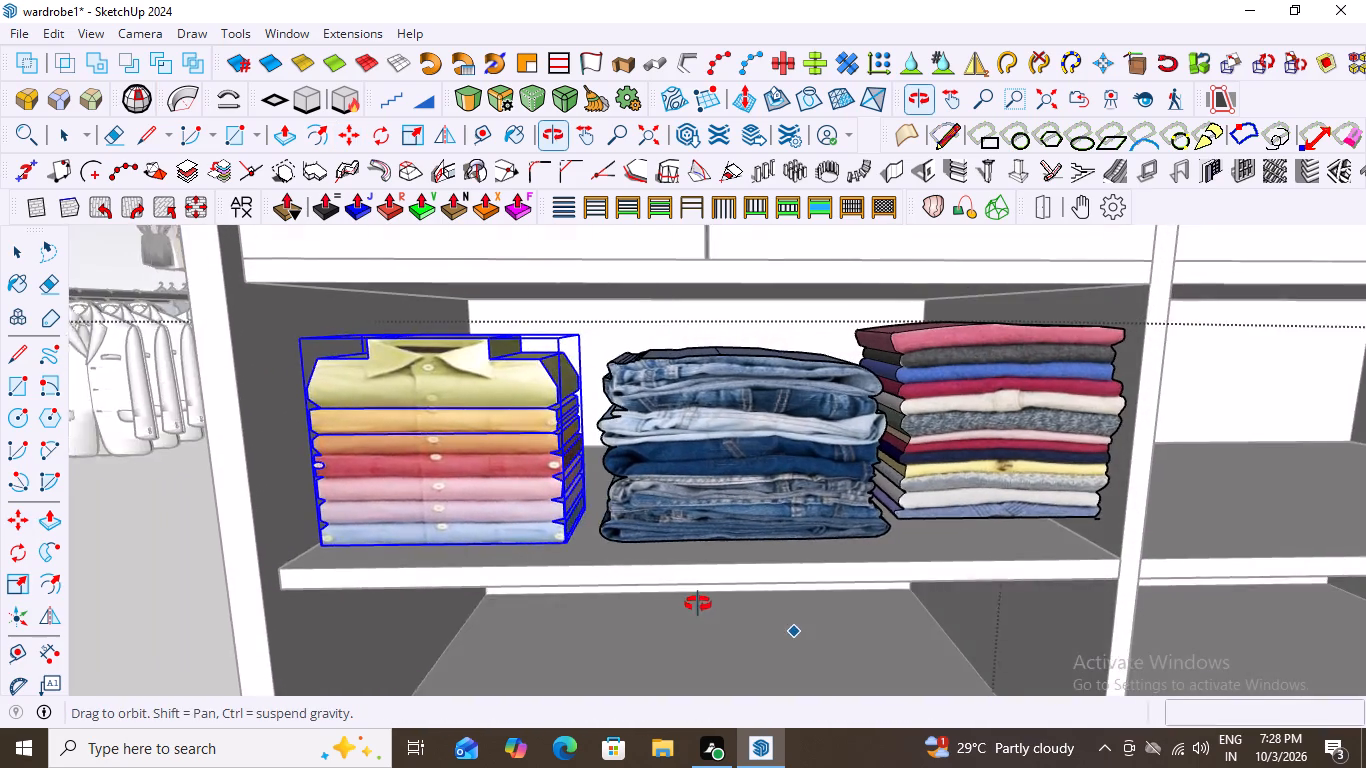
pyautogui.moveTo(698, 604); pyautogui.dragTo(725, 619, button='middle')
pyautogui.press('space')
# Move the folded jeans stack about 1 1/2" along the shelf toward the folded shirt stack.
pyautogui.click(770, 509)
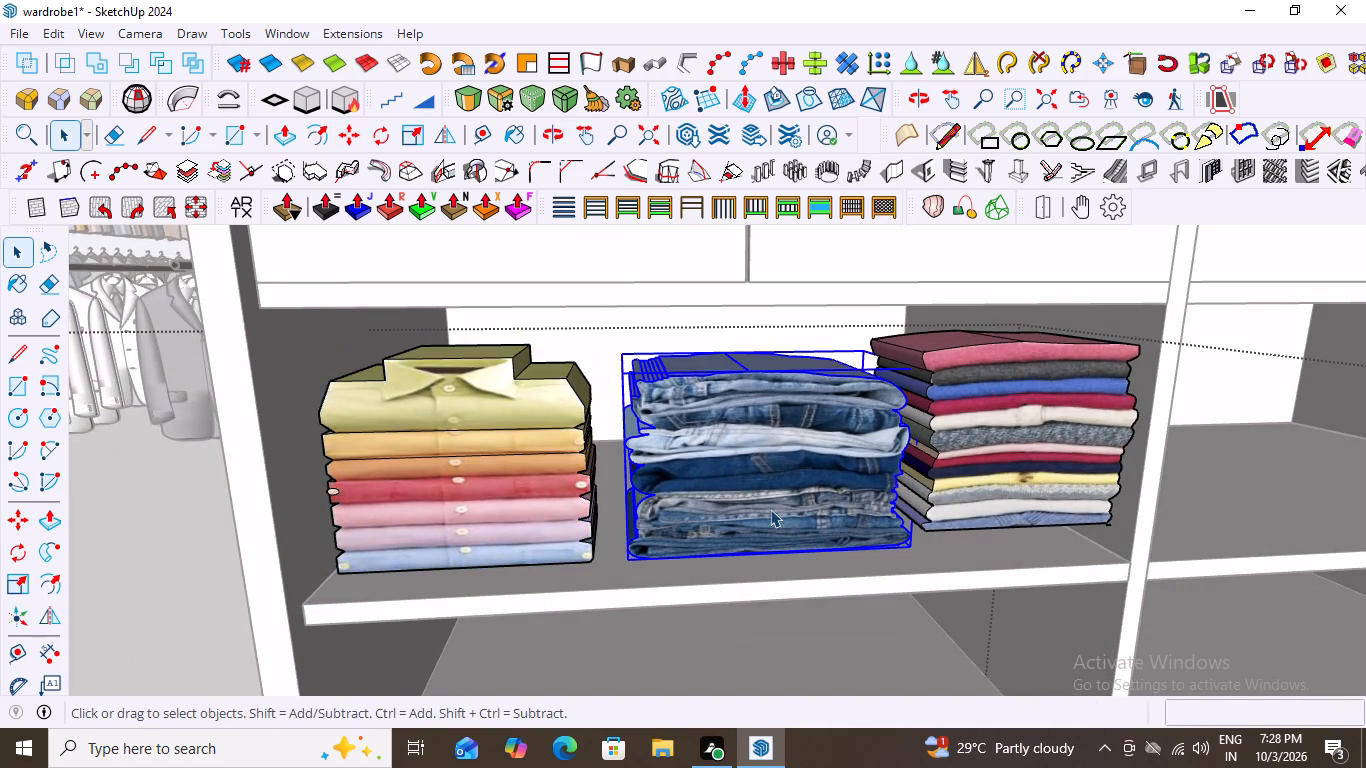
pyautogui.press('m')
pyautogui.click(626, 559)
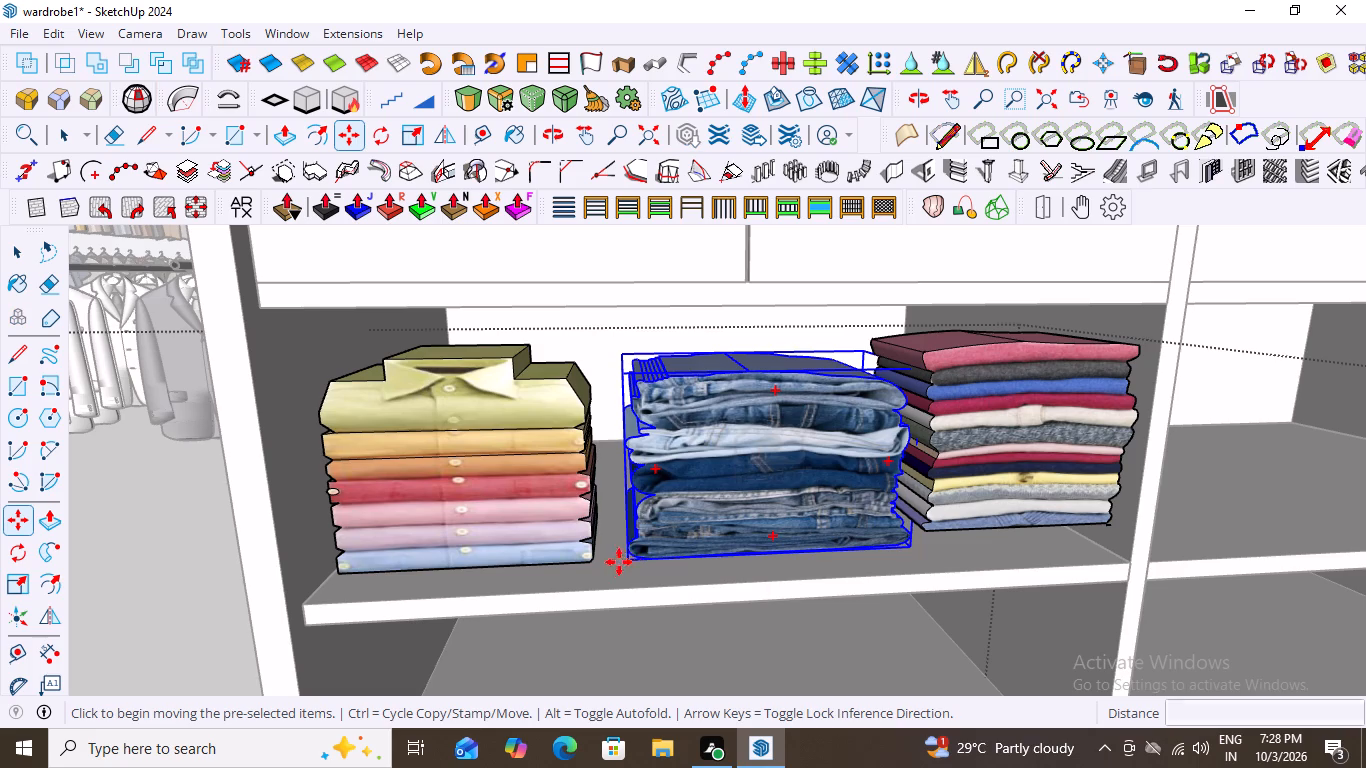
pyautogui.click(604, 565)
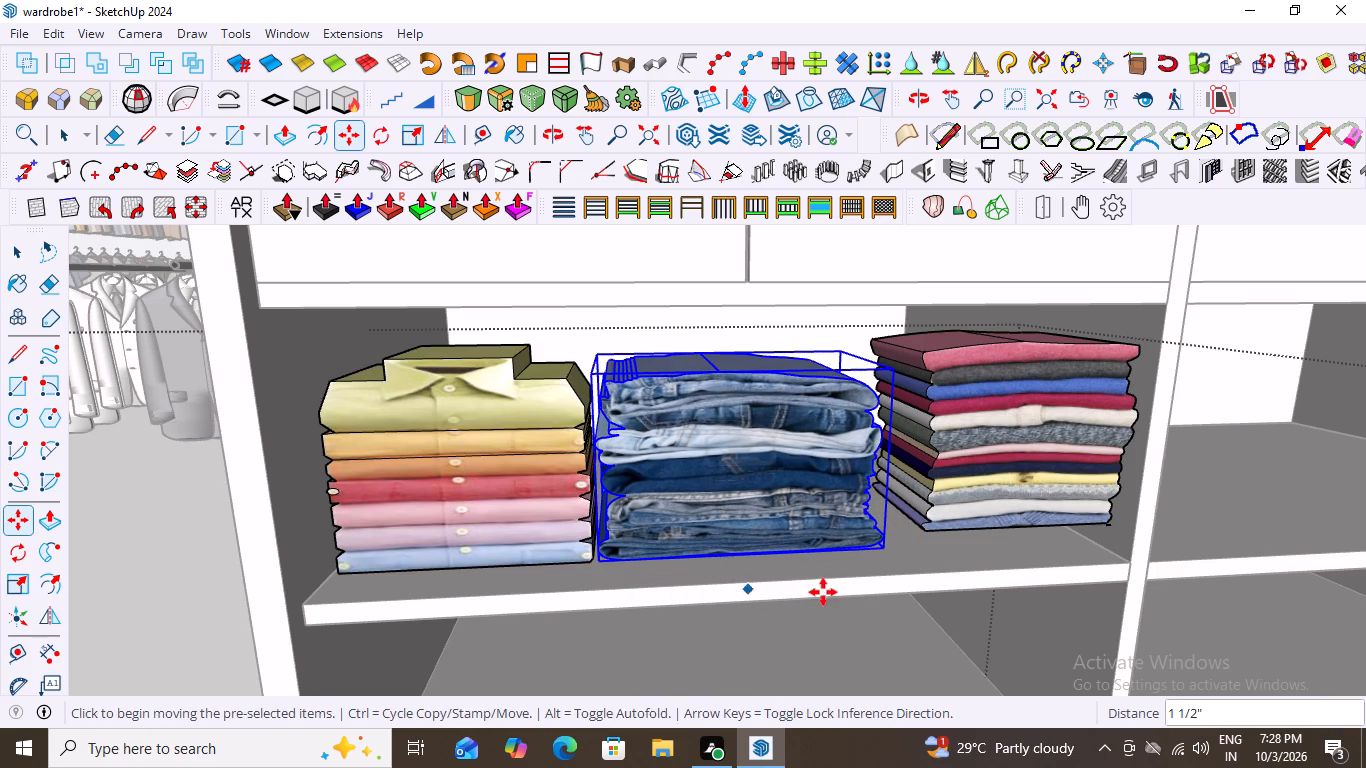
pyautogui.press('space')
# Move the folded sweater stack about 3" across the shelf, closer to the jeans and the shelf's front edge.
pyautogui.click(984, 494)
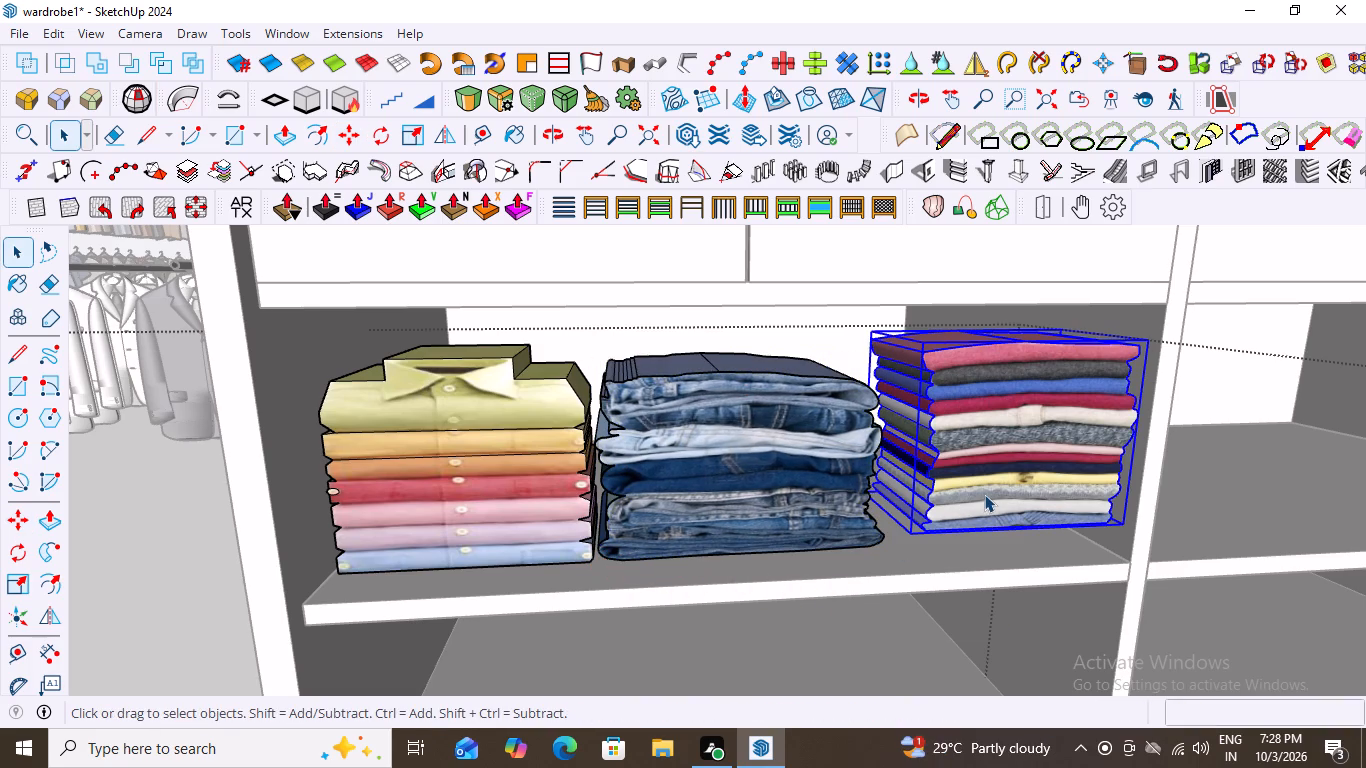
pyautogui.press('m')
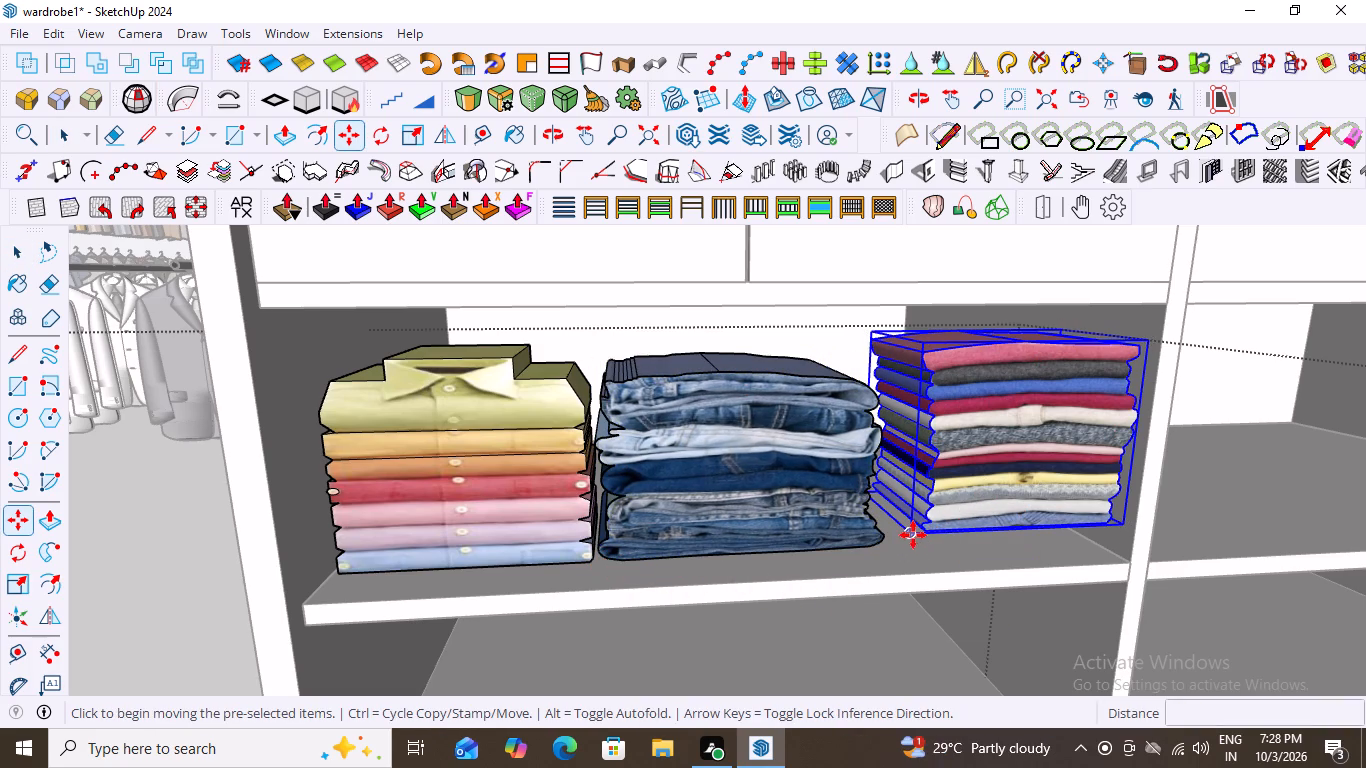
pyautogui.click(913, 534)
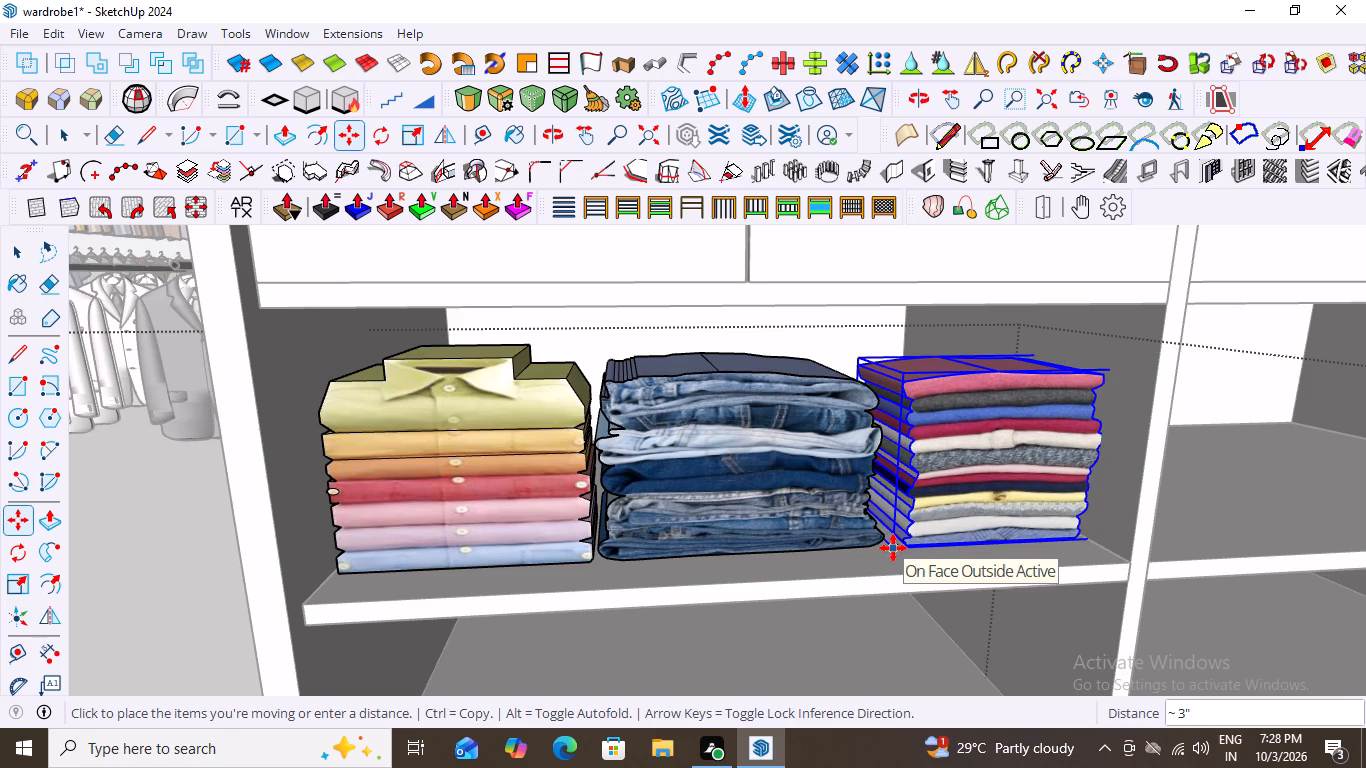
pyautogui.click(895, 548)
pyautogui.scroll(-9, 629, 504)
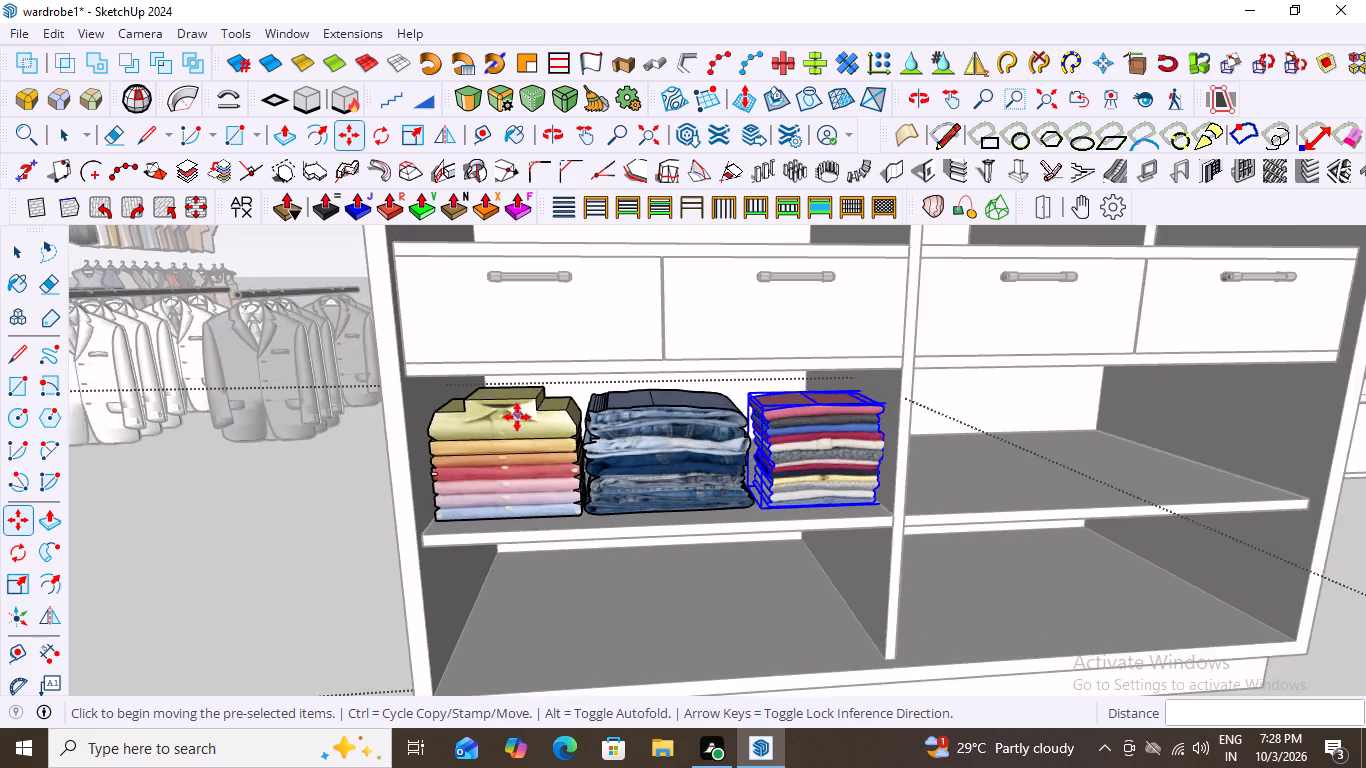
pyautogui.scroll(-9, 517, 417)
pyautogui.press('space')
pyautogui.click(270, 547)
# Move the folded jeans stack about 1/2" toward the sweater stack to even out the gaps between the three stacks.
pyautogui.moveTo(560, 480); pyautogui.dragTo(627, 435, button='middle')
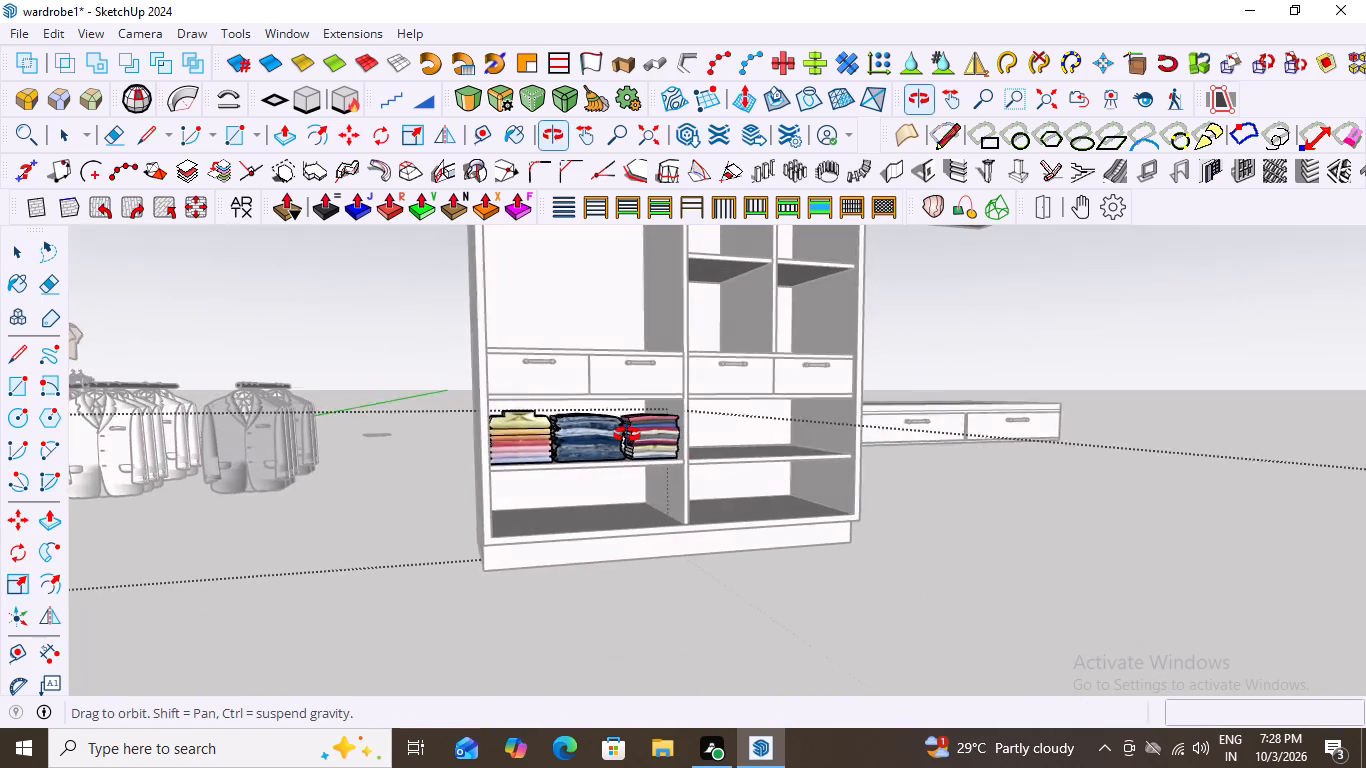
pyautogui.moveTo(627, 435); pyautogui.dragTo(597, 428, button='middle')
pyautogui.scroll(11, 593, 435)
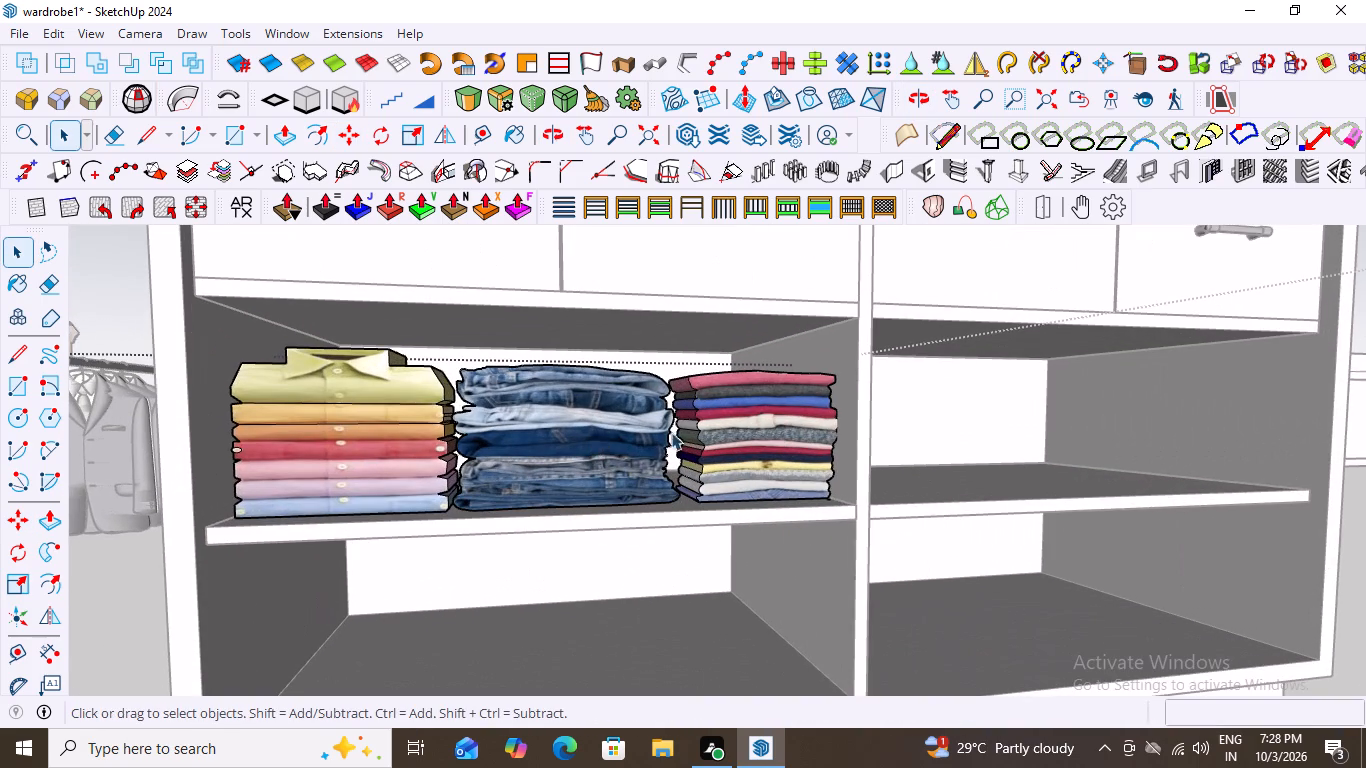
pyautogui.click(553, 450)
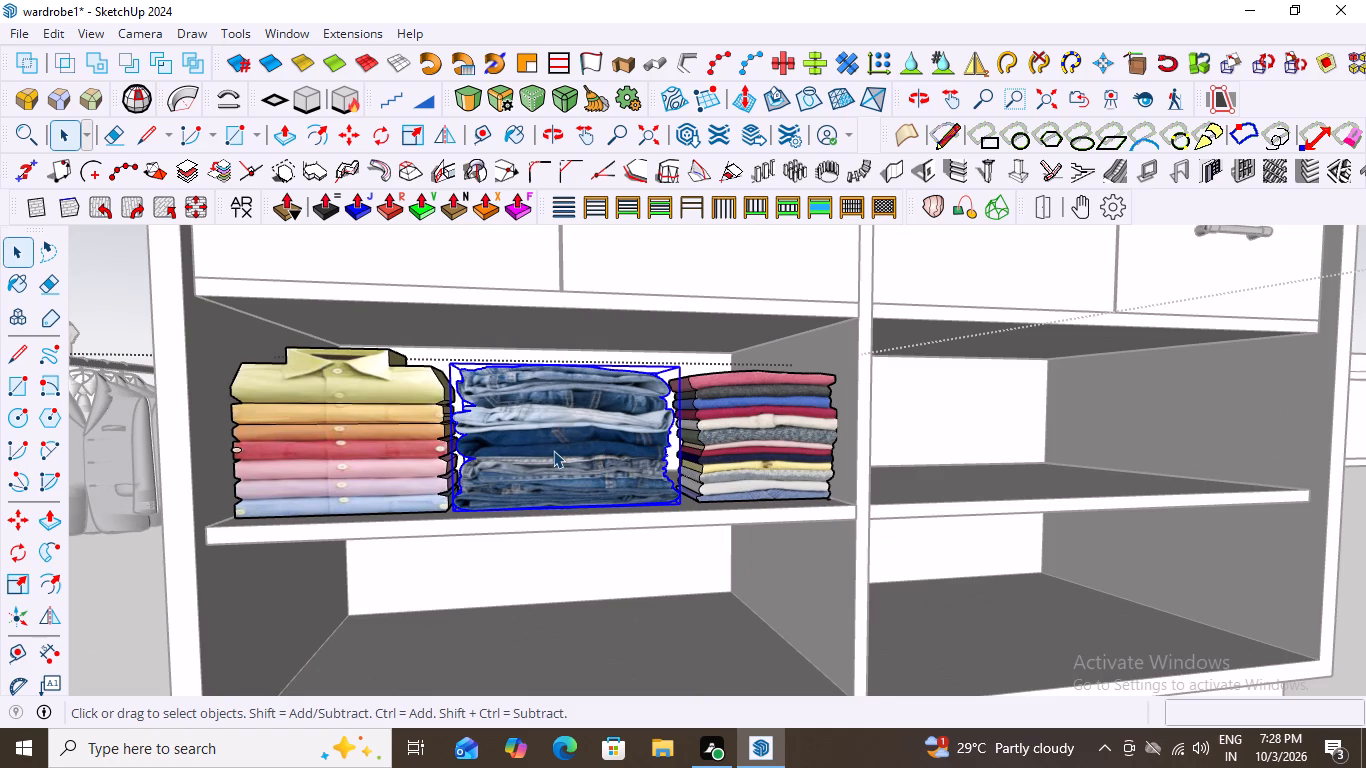
pyautogui.scroll(-15, 570, 433)
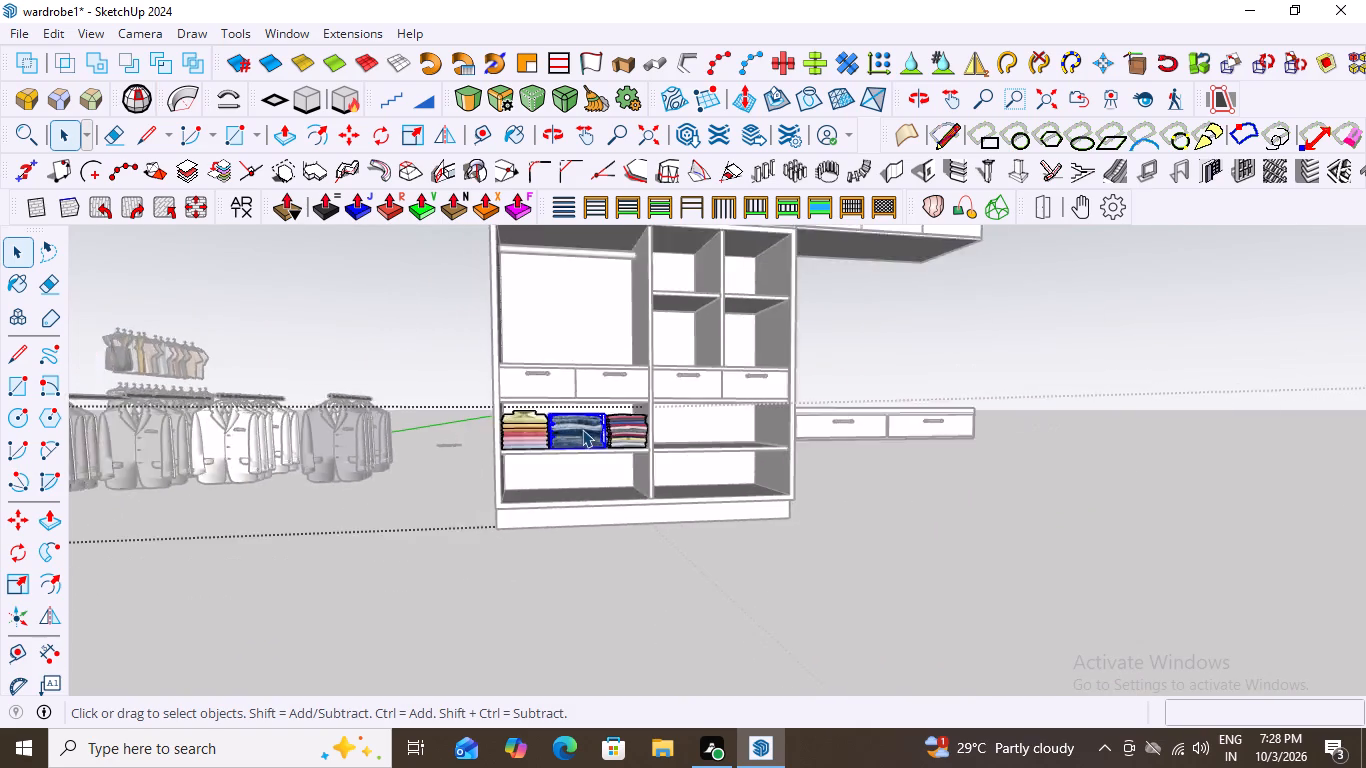
pyautogui.scroll(-4, 582, 429)
pyautogui.scroll(16, 565, 424)
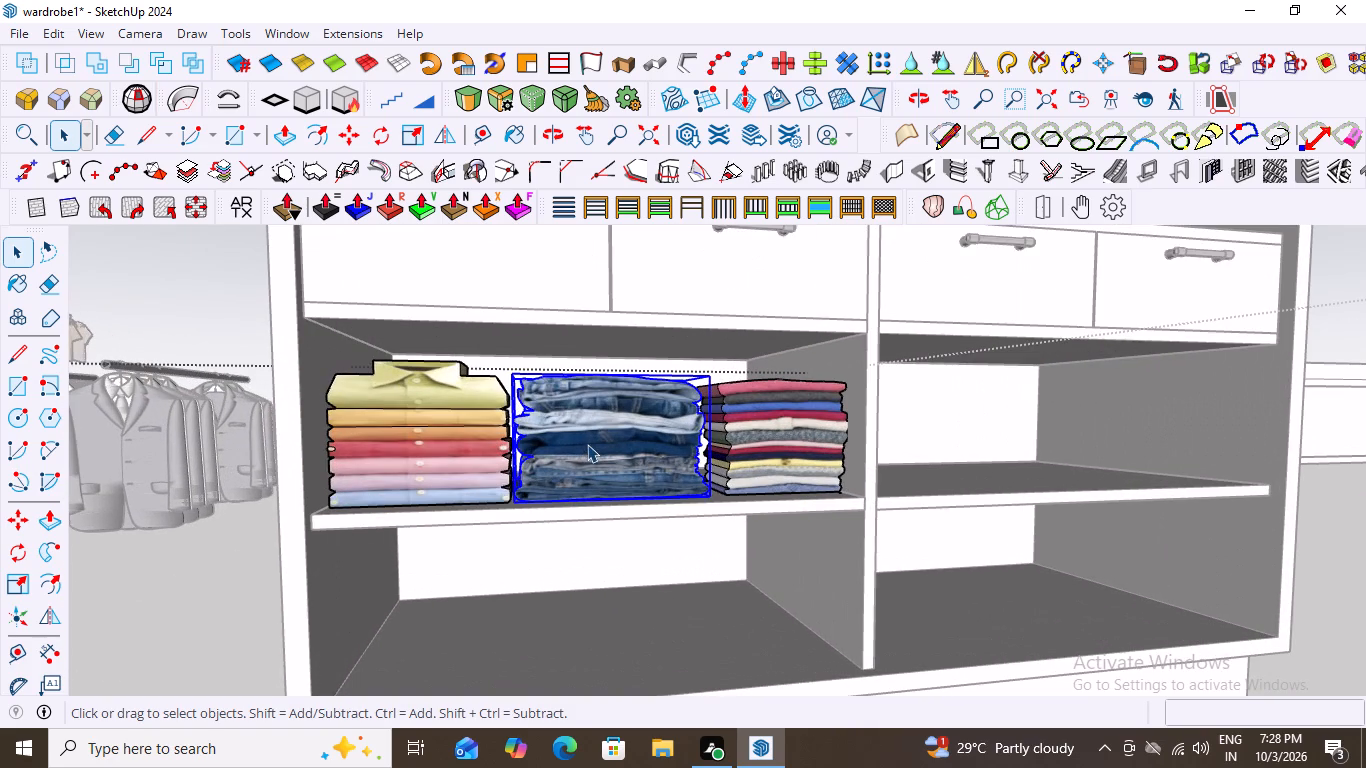
pyautogui.press('m')
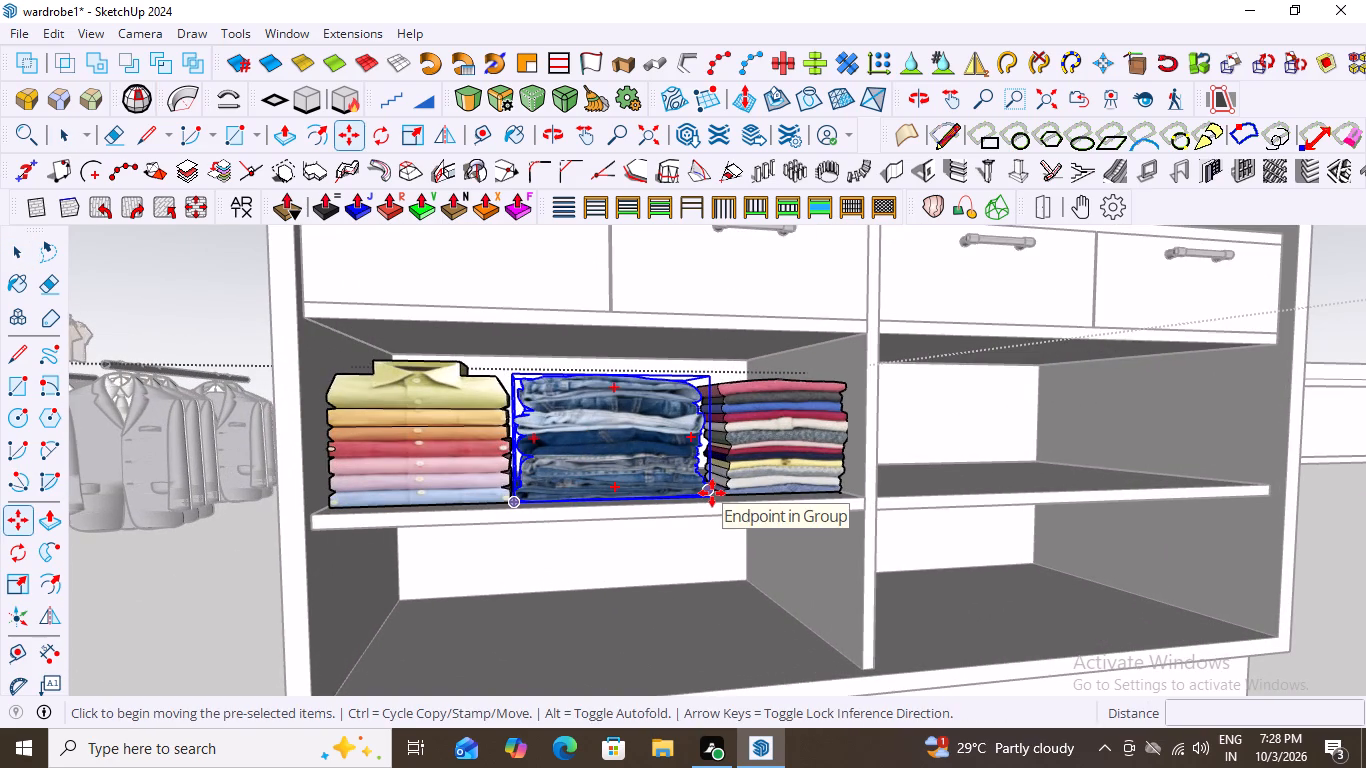
pyautogui.scroll(4, 712, 497)
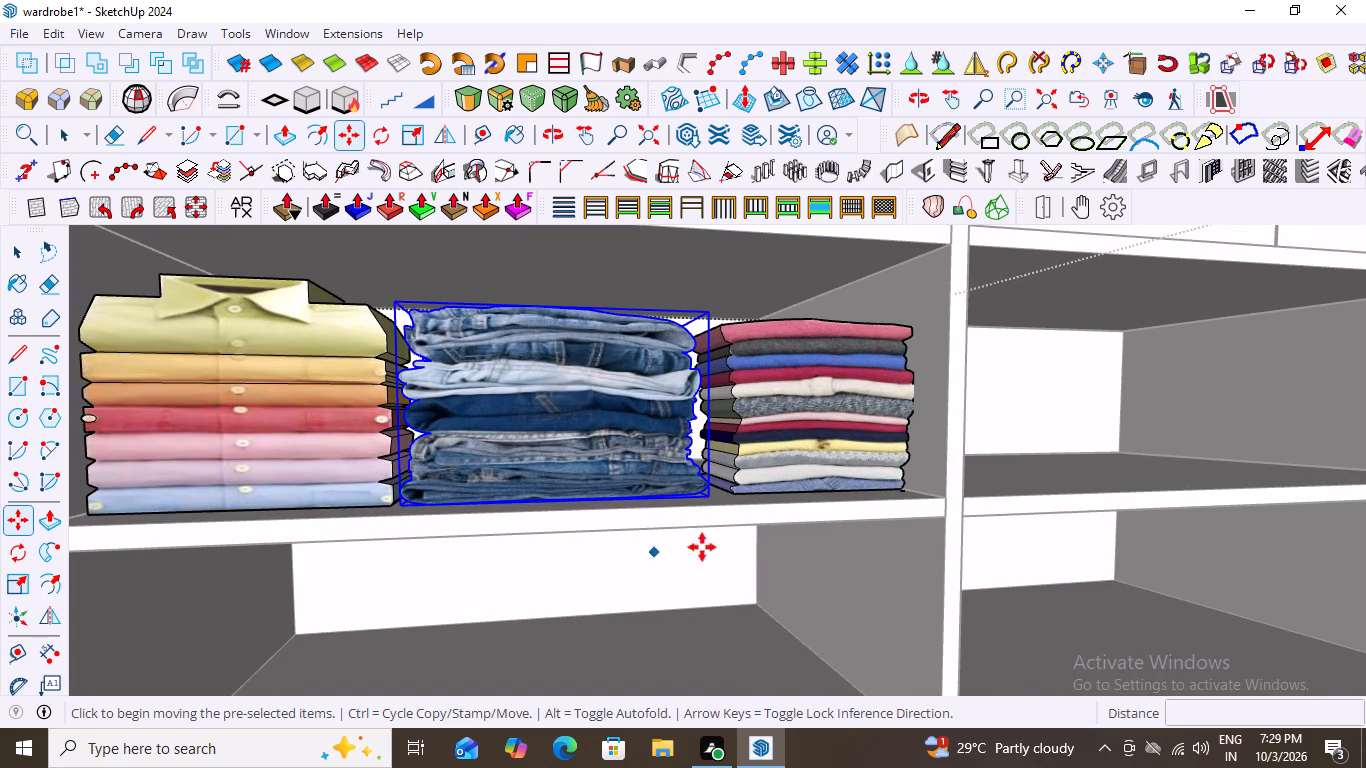
pyautogui.click(709, 502)
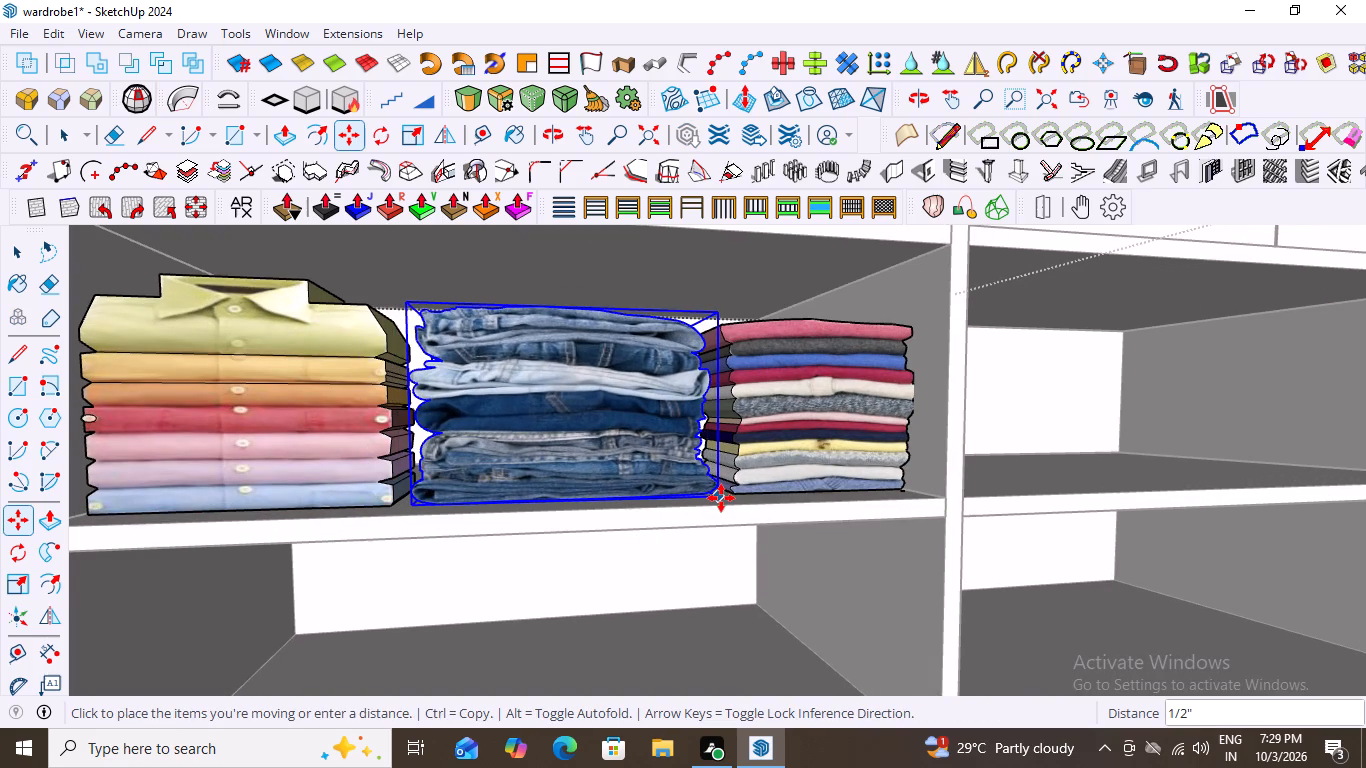
pyautogui.click(721, 498)
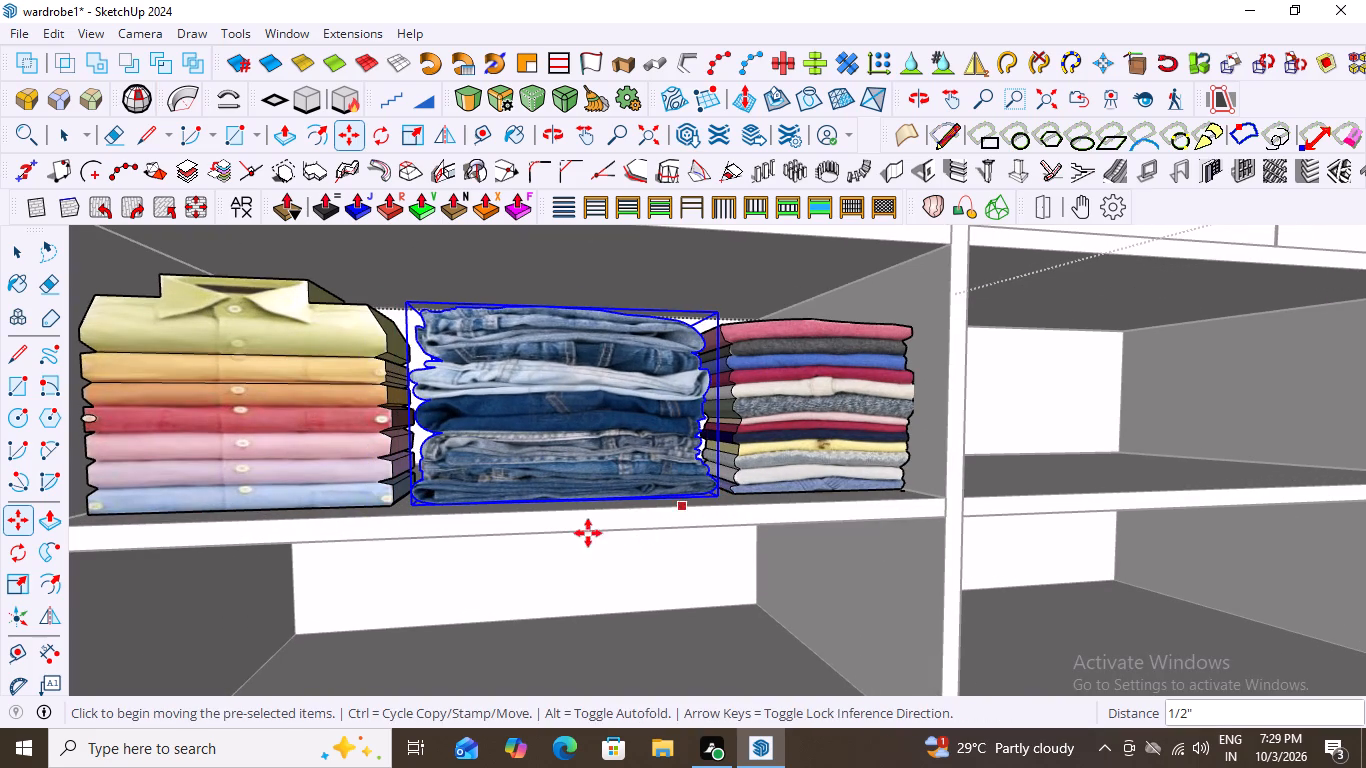
pyautogui.press('space')
pyautogui.scroll(-14, 351, 472)
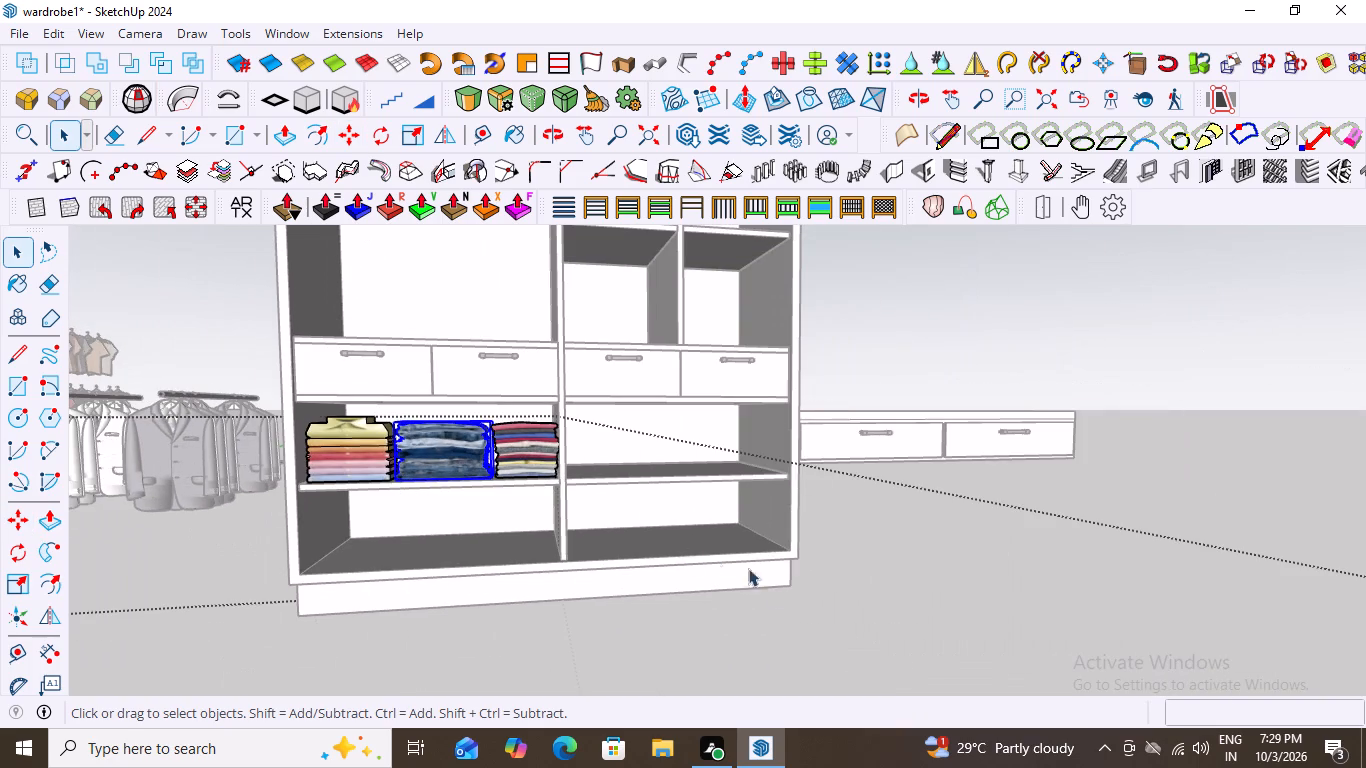
pyautogui.click(798, 613)
# Examine the wardrobe and the five spare folded clothes stacks standing in front of it to choose the next one.
pyautogui.scroll(-9, 524, 540)
pyautogui.moveTo(615, 544); pyautogui.dragTo(633, 570, button='middle')
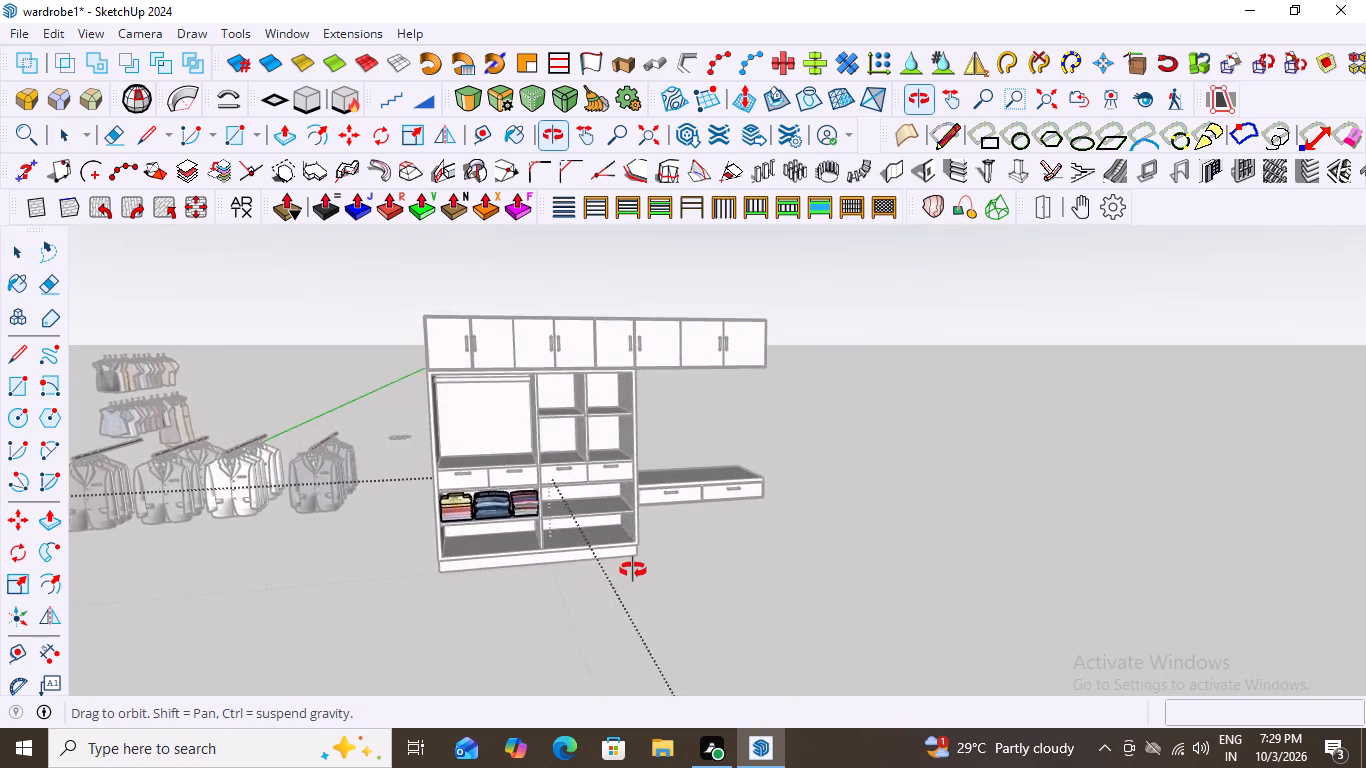
pyautogui.moveTo(633, 570); pyautogui.dragTo(591, 595, button='middle')
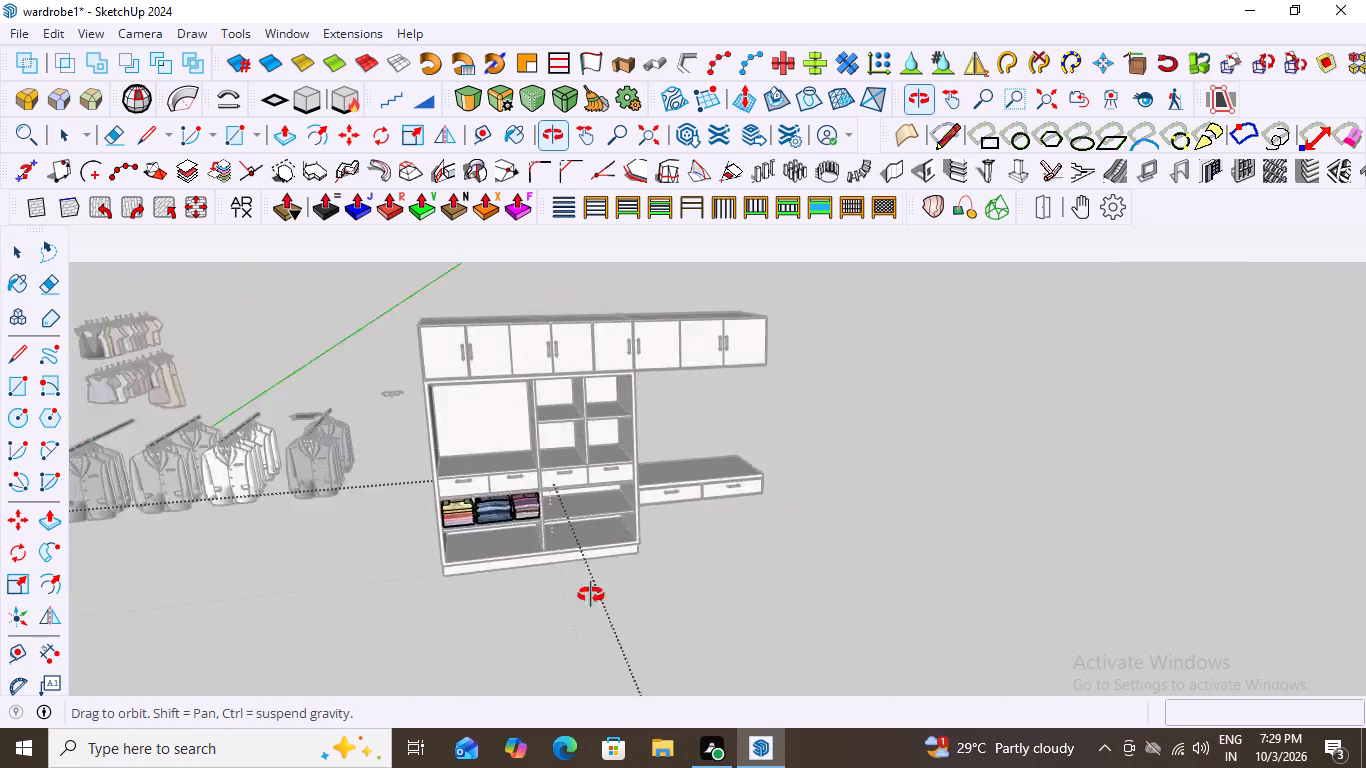
pyautogui.moveTo(591, 595); pyautogui.dragTo(611, 543, button='middle')
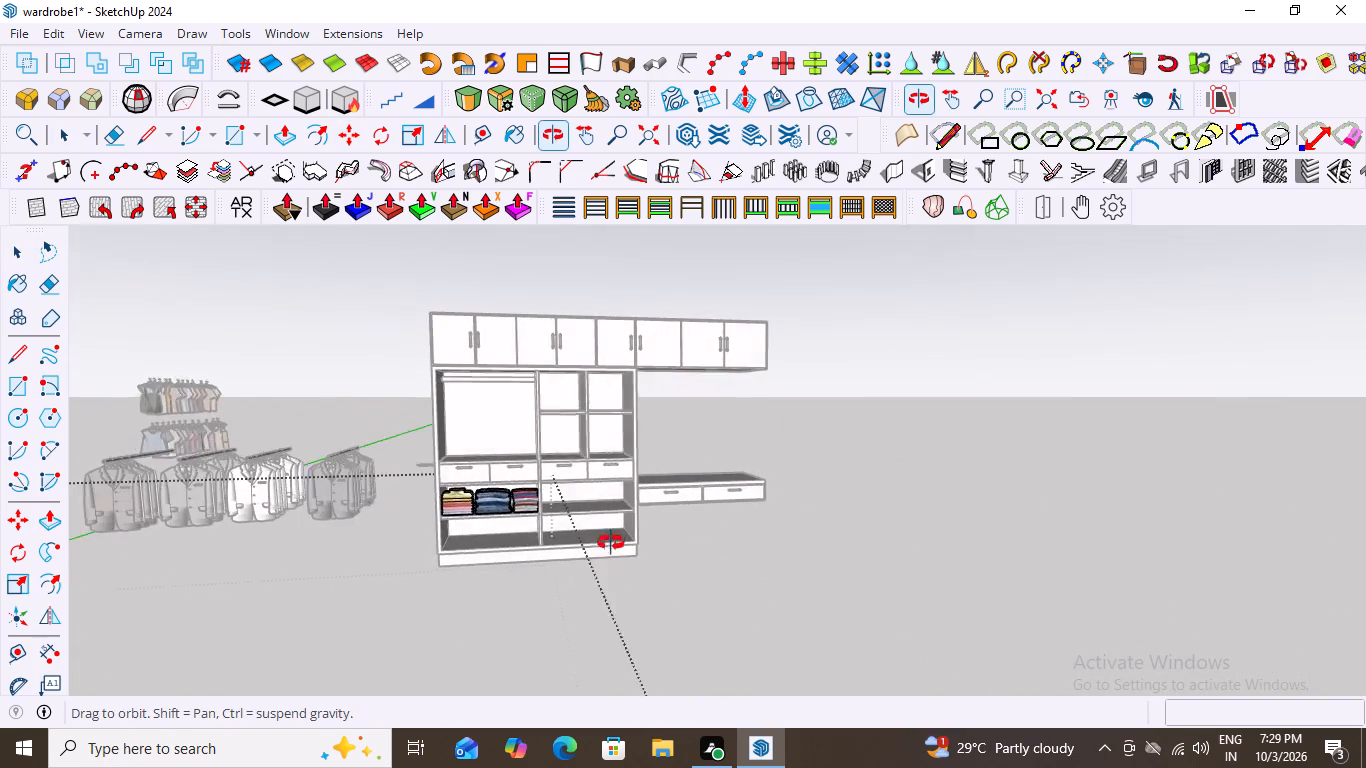
pyautogui.moveTo(611, 543); pyautogui.dragTo(613, 530, button='middle')
pyautogui.scroll(-11, 721, 489)
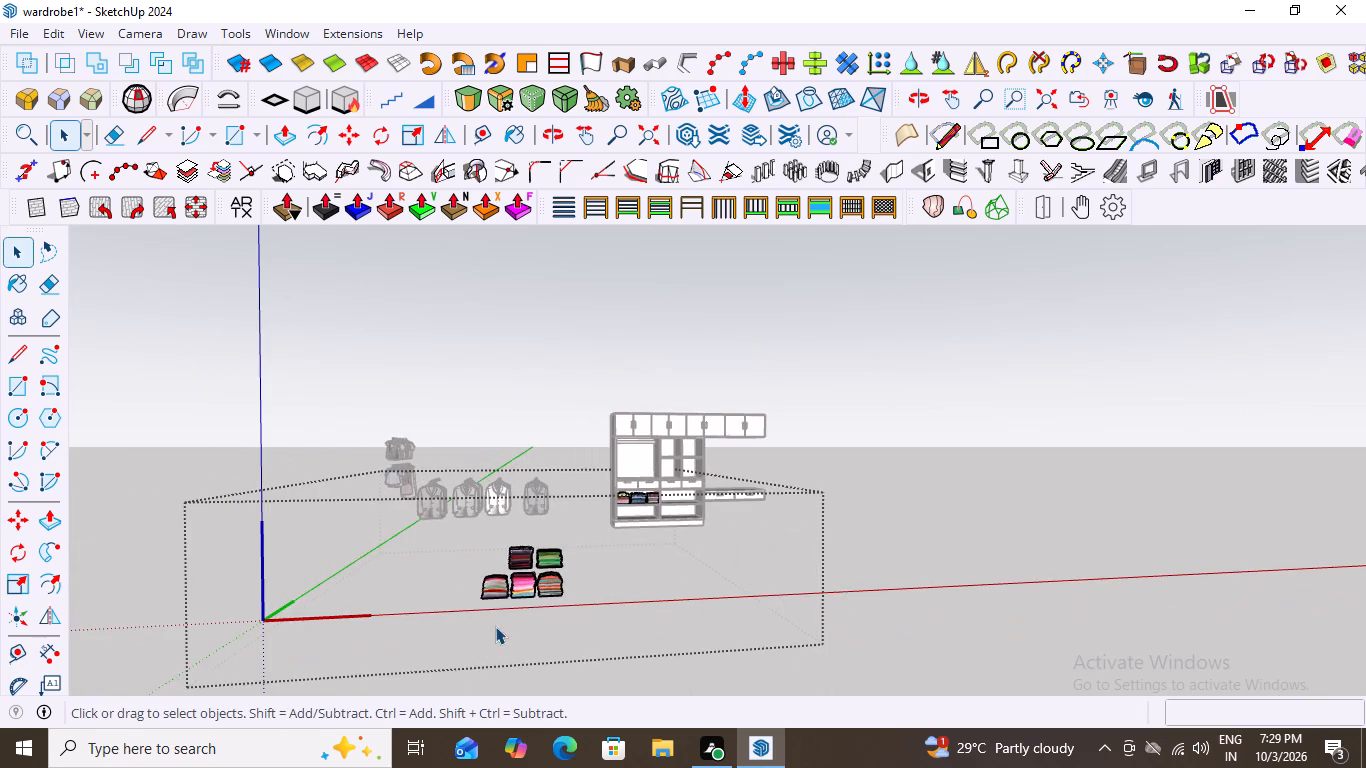
pyautogui.moveTo(495, 627); pyautogui.dragTo(489, 656, button='middle')
pyautogui.scroll(7, 489, 656)
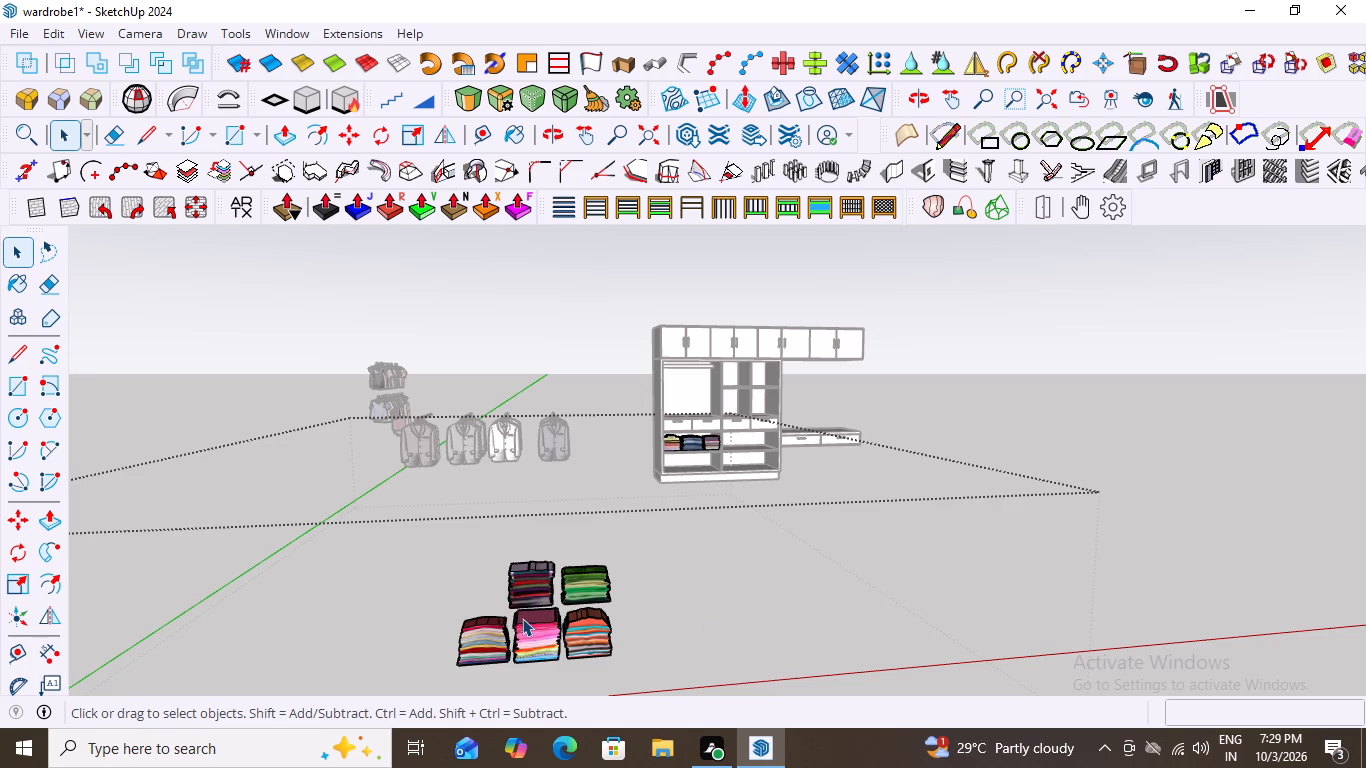
pyautogui.scroll(9, 760, 543)
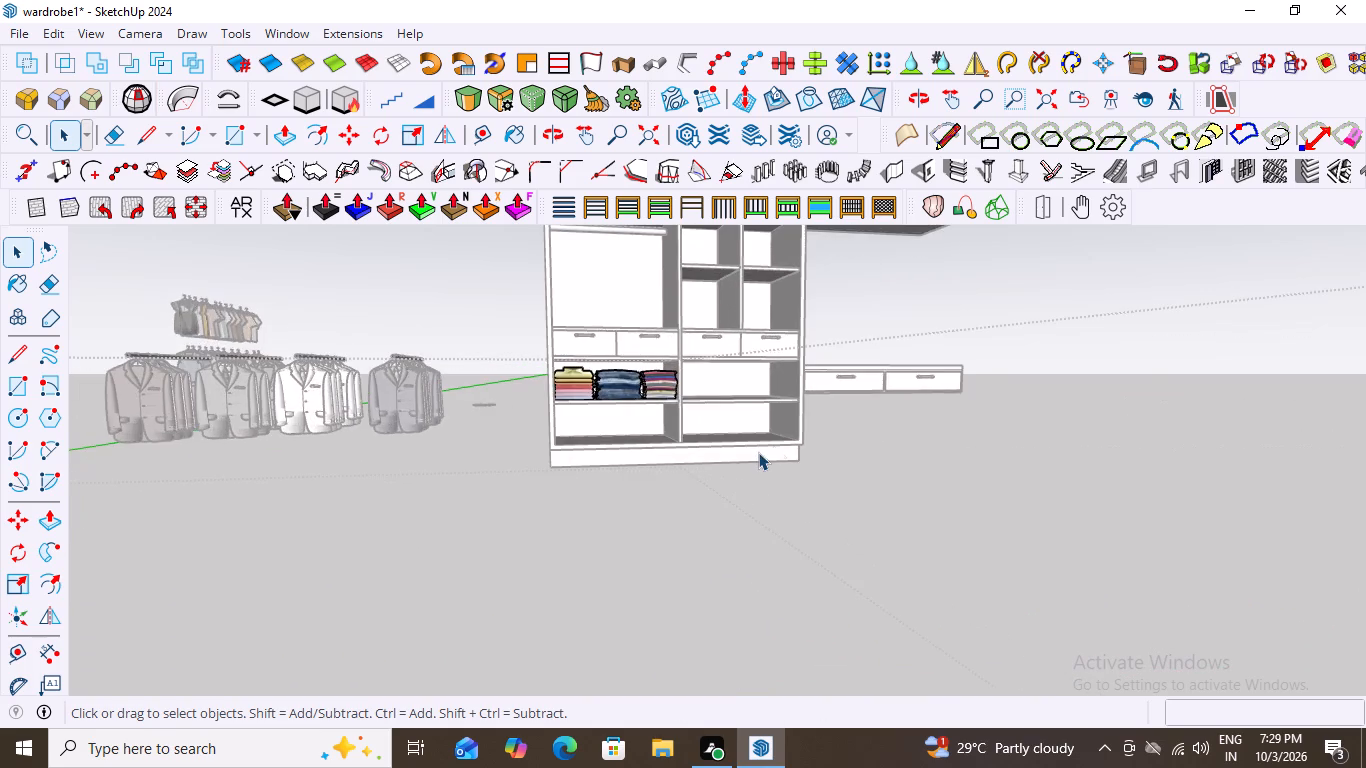
pyautogui.scroll(-12, 878, 431)
pyautogui.scroll(8, 752, 635)
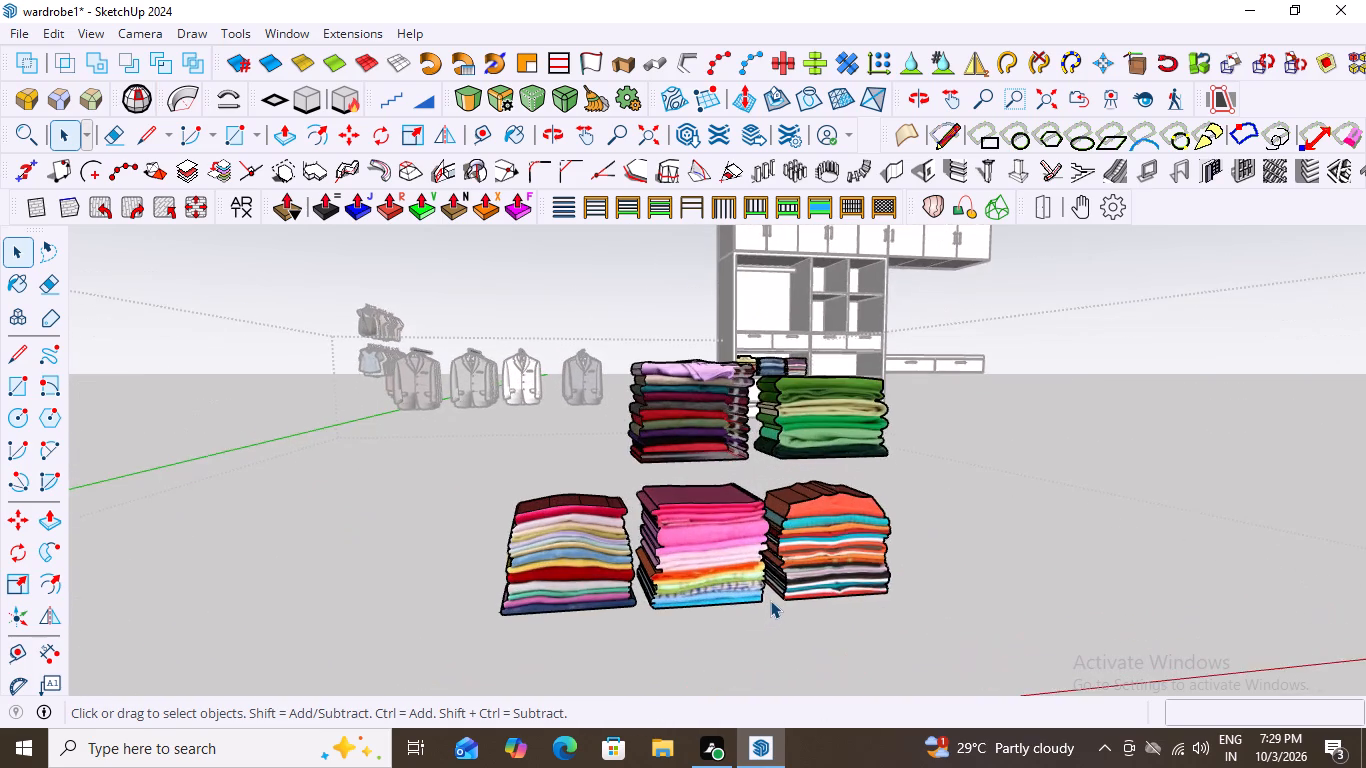
pyautogui.scroll(2, 770, 600)
pyautogui.scroll(3, 490, 553)
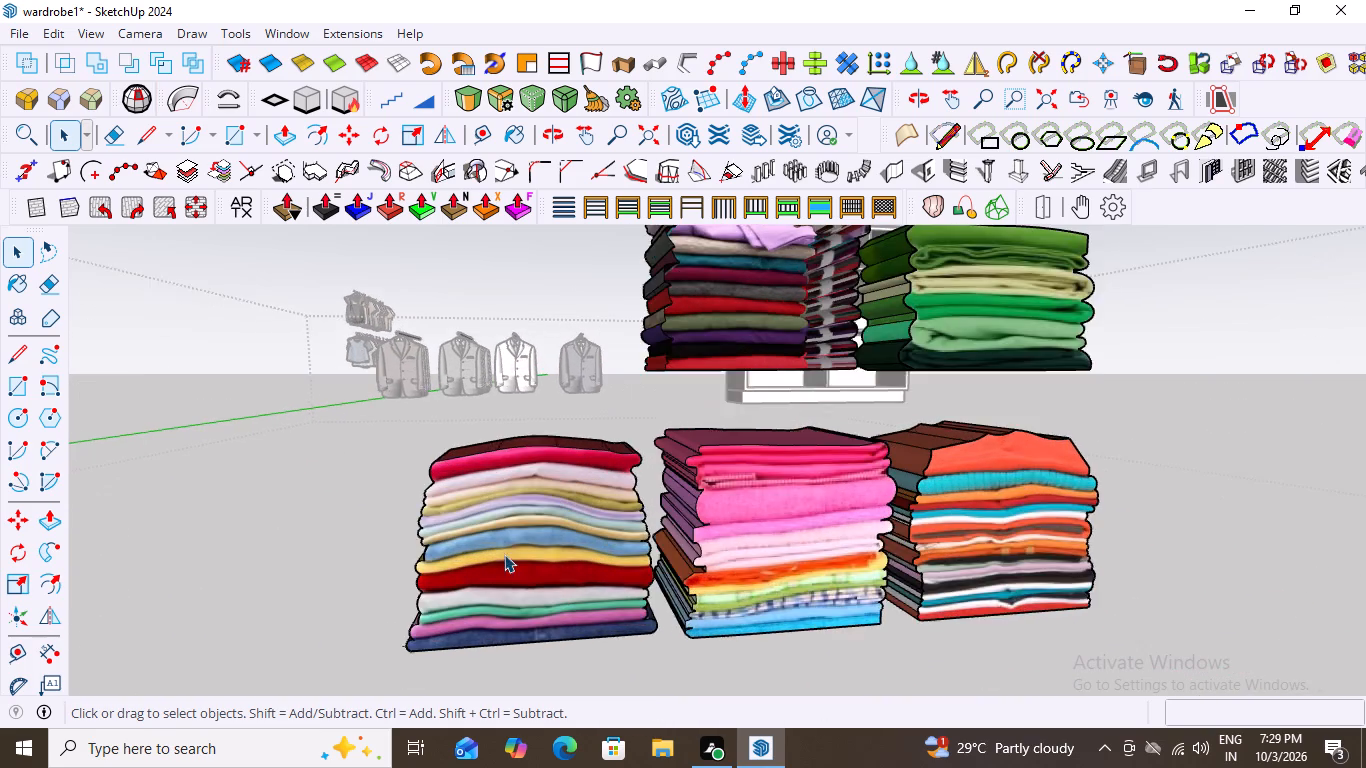
pyautogui.scroll(5, 504, 554)
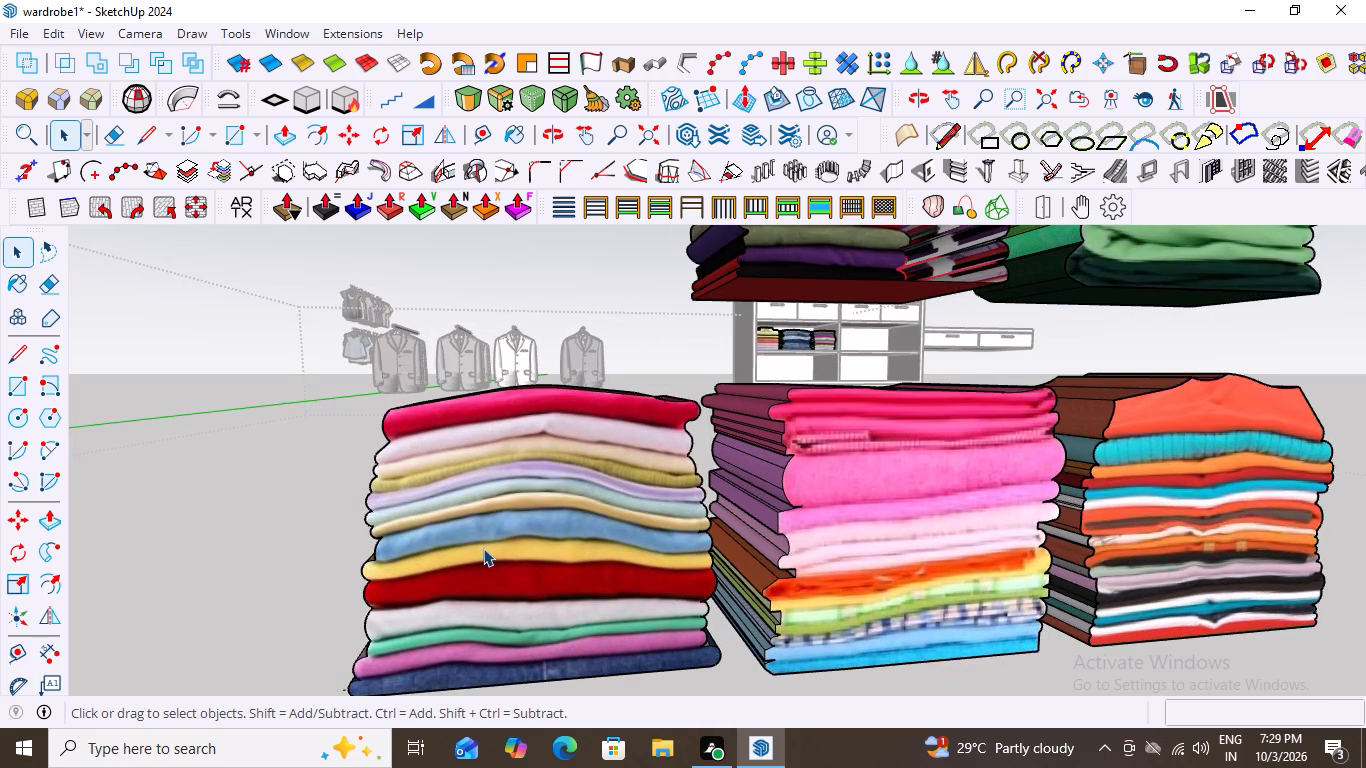
pyautogui.scroll(-7, 482, 548)
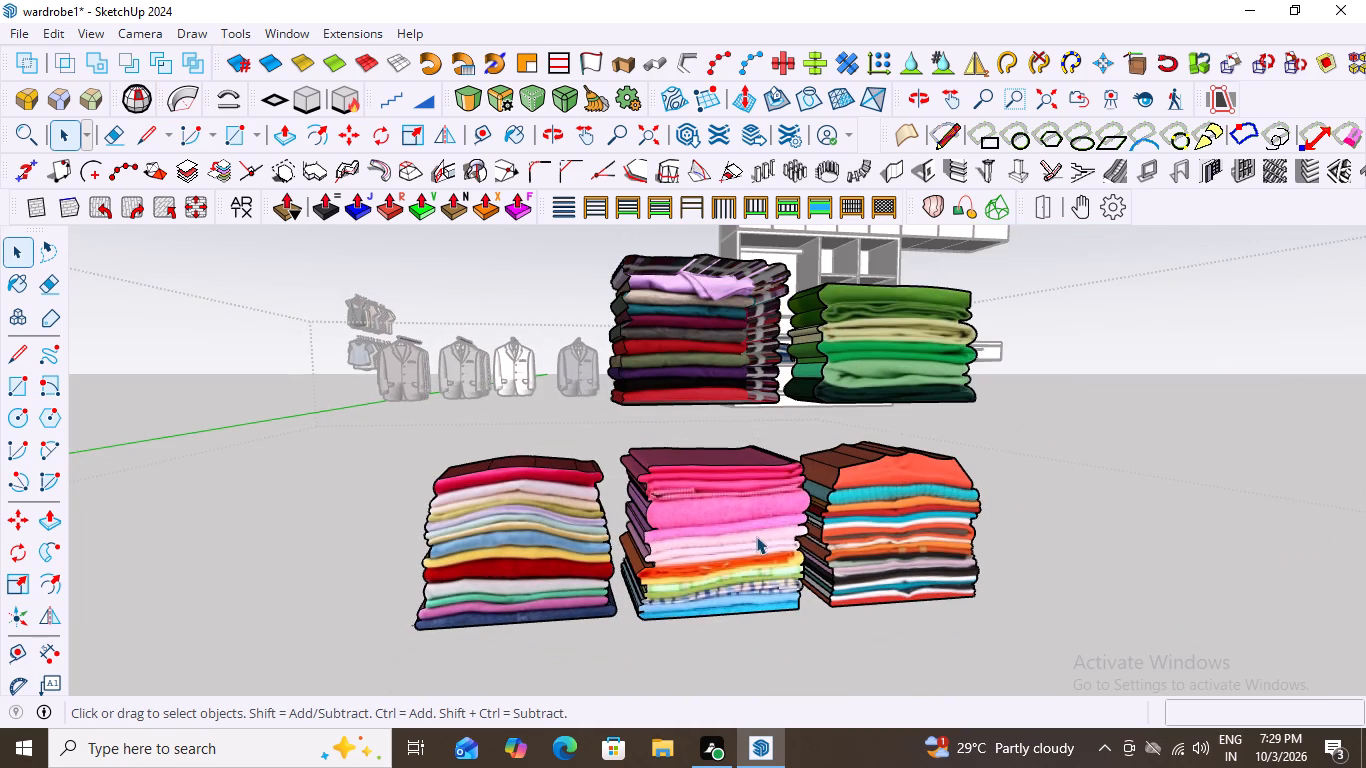
pyautogui.moveTo(808, 527); pyautogui.dragTo(782, 583, button='middle')
pyautogui.scroll(-3, 782, 583)
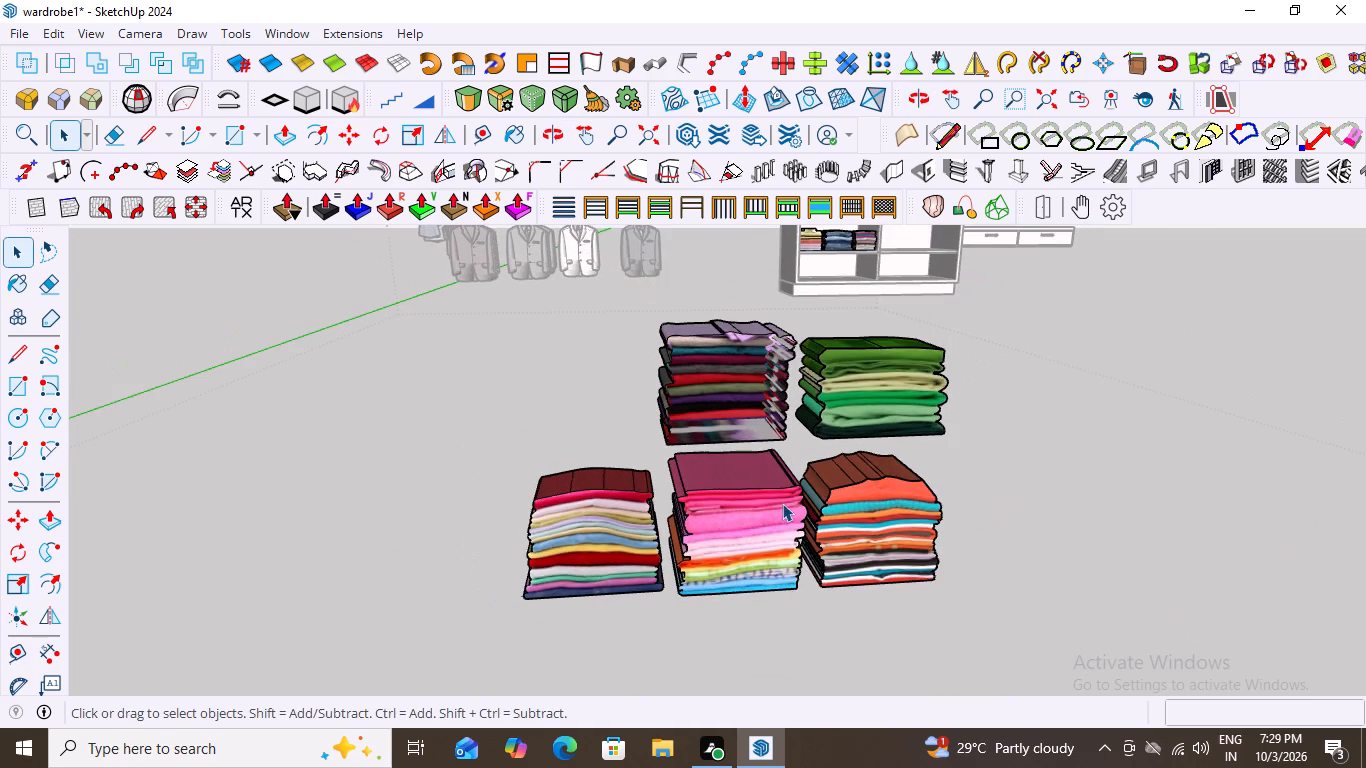
pyautogui.scroll(8, 779, 384)
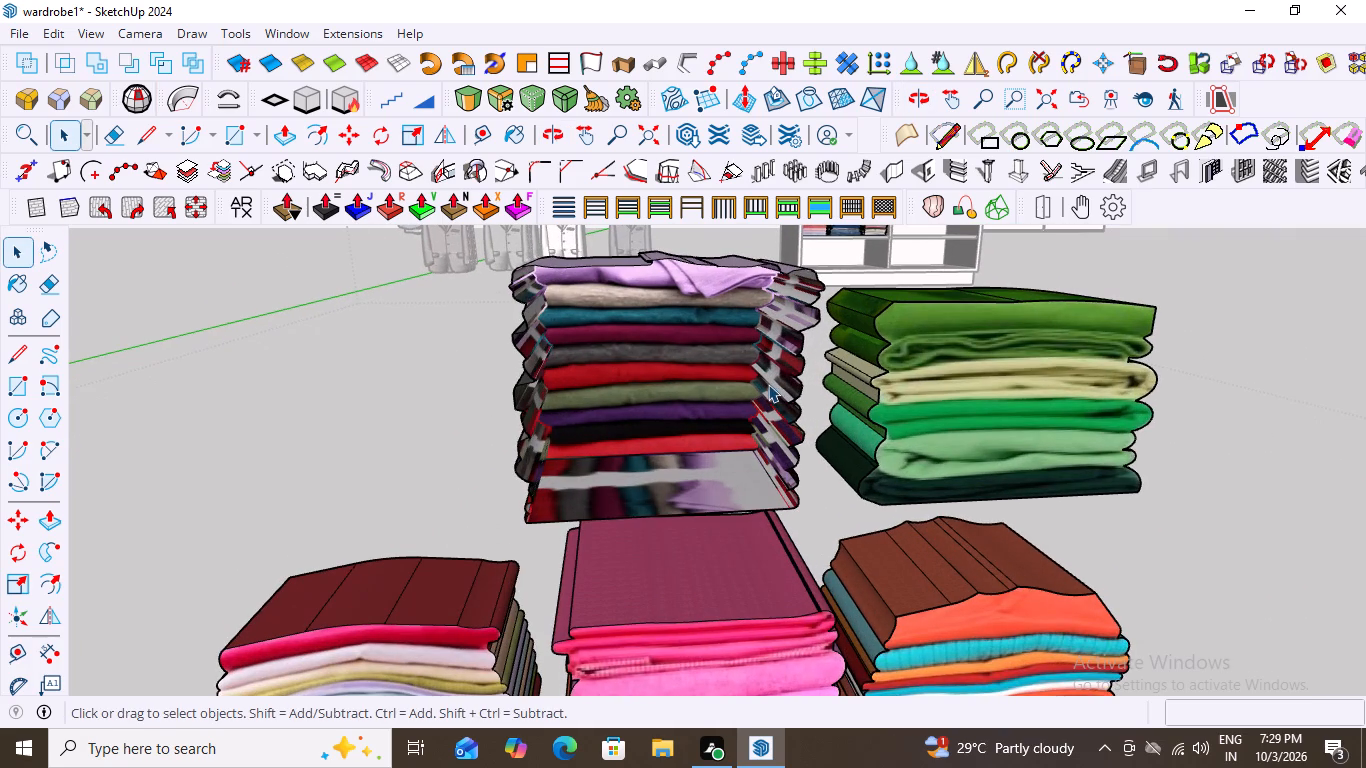
pyautogui.scroll(2, 988, 373)
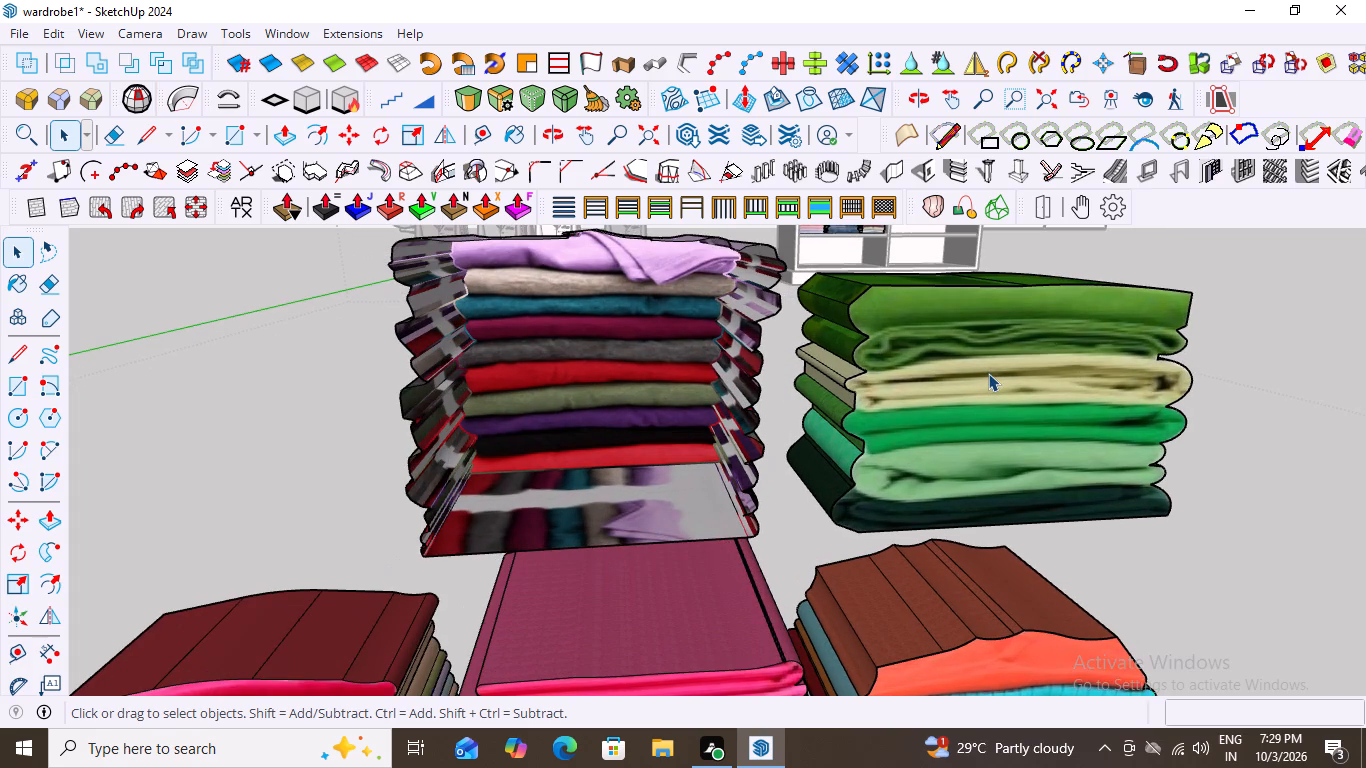
pyautogui.scroll(-10, 884, 405)
pyautogui.scroll(4, 791, 653)
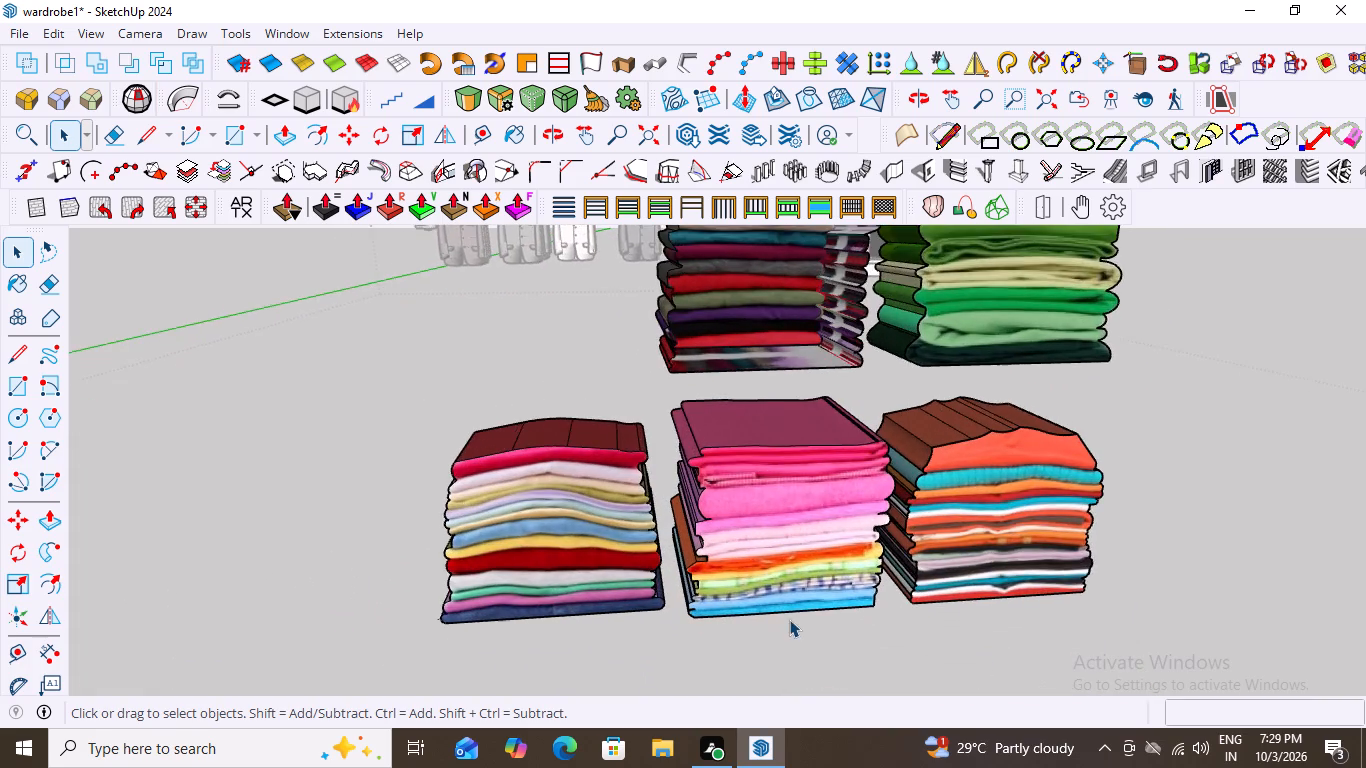
pyautogui.scroll(2, 789, 619)
pyautogui.moveTo(760, 578); pyautogui.dragTo(752, 545, button='middle')
pyautogui.scroll(-7, 747, 545)
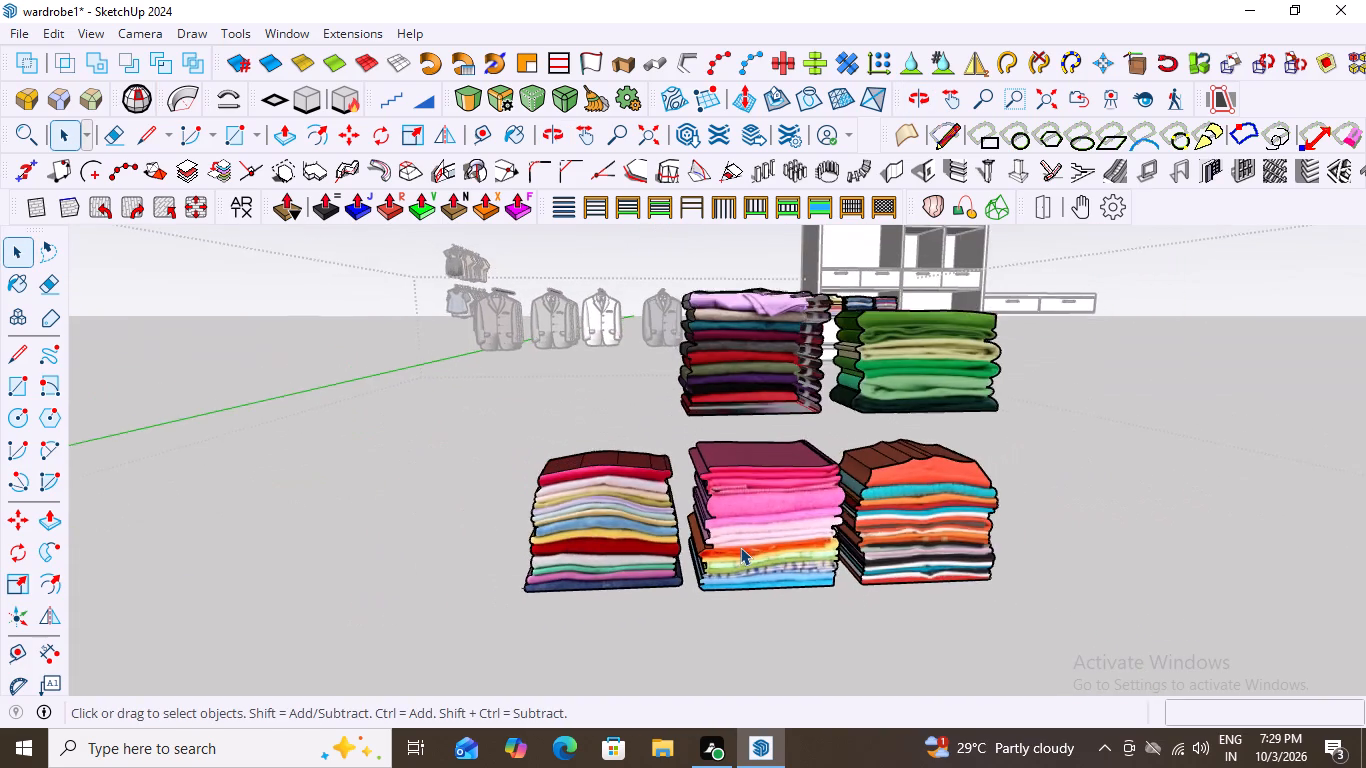
pyautogui.scroll(-3, 741, 546)
# Move the dark multicoloured folded stack about 27' 6" onto the wardrobe's empty shelf, against the central divider opposite the sweater stack.
pyautogui.click(765, 410)
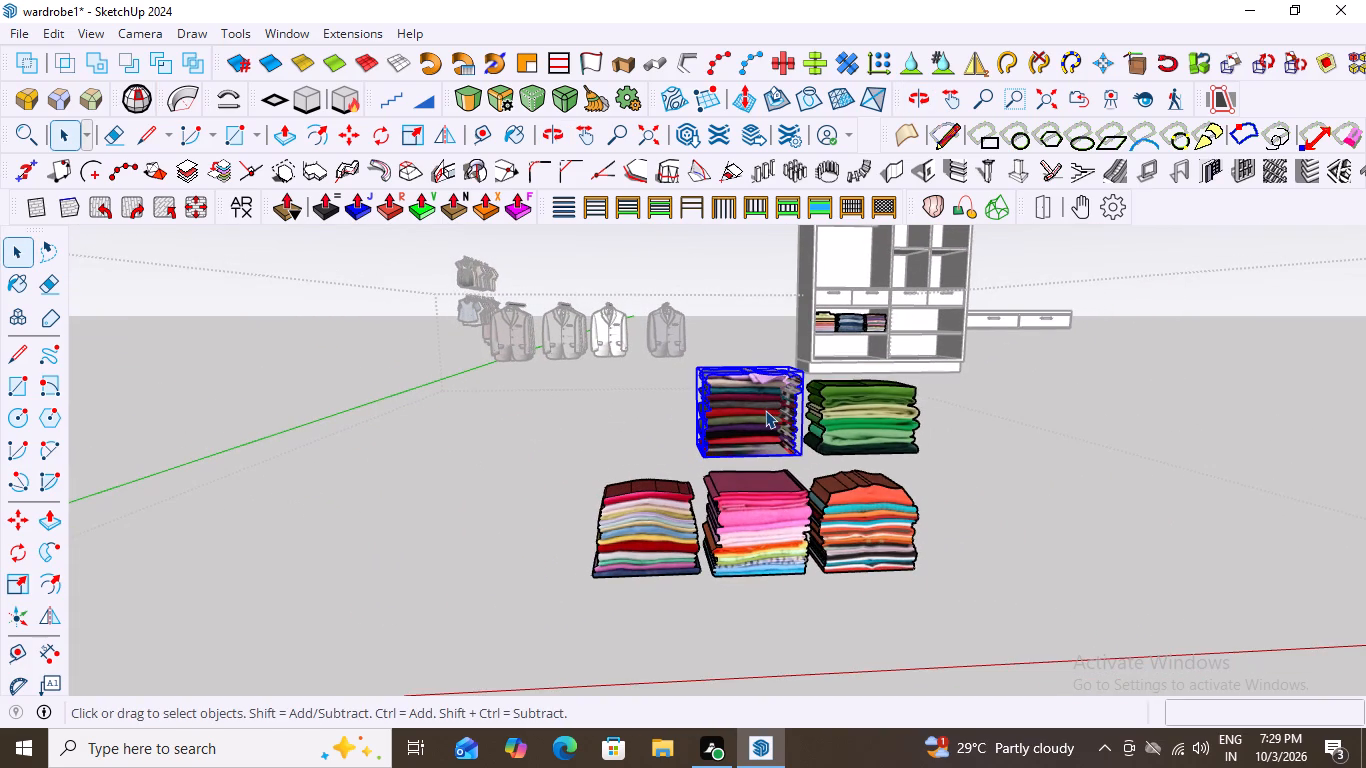
pyautogui.scroll(1, 813, 485)
pyautogui.press('m')
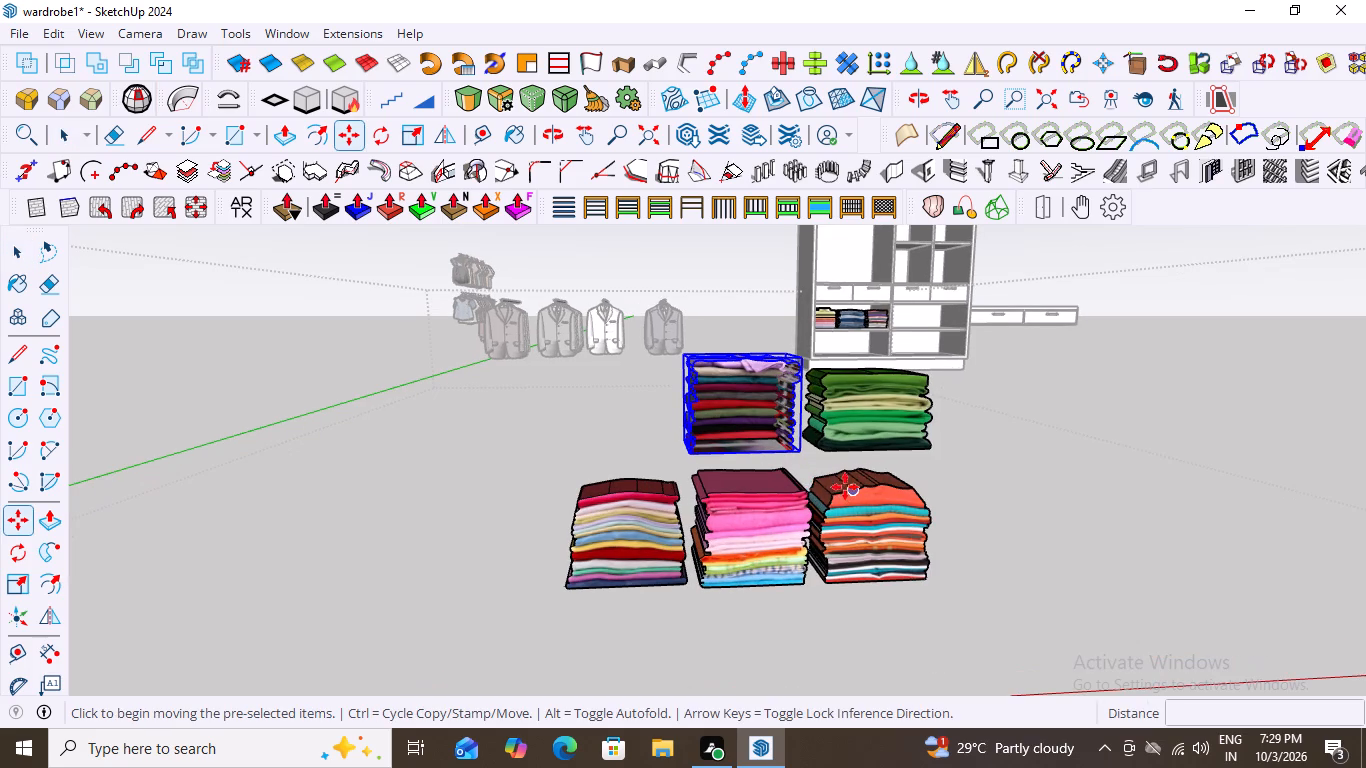
pyautogui.scroll(3, 844, 484)
pyautogui.click(786, 441)
pyautogui.scroll(-4, 886, 451)
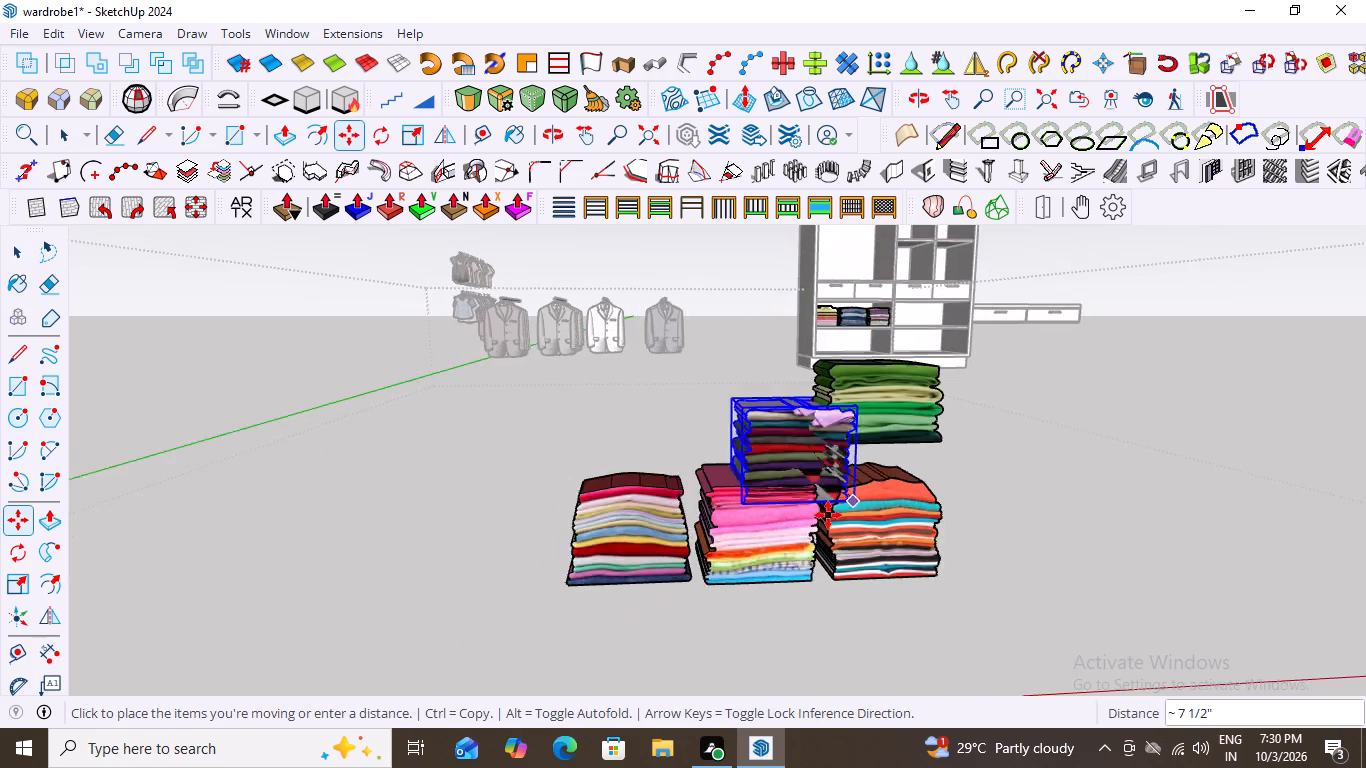
pyautogui.scroll(-9, 828, 515)
pyautogui.scroll(12, 930, 369)
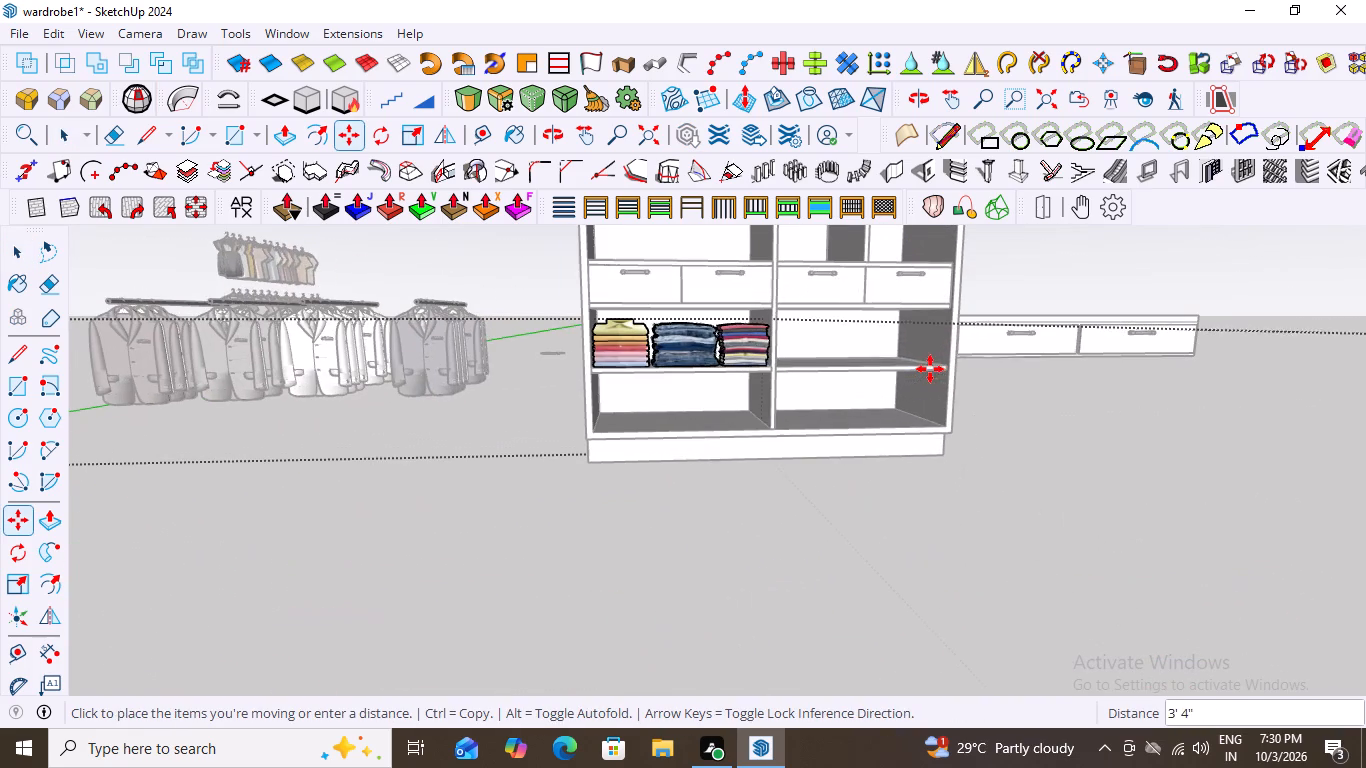
pyautogui.scroll(12, 837, 367)
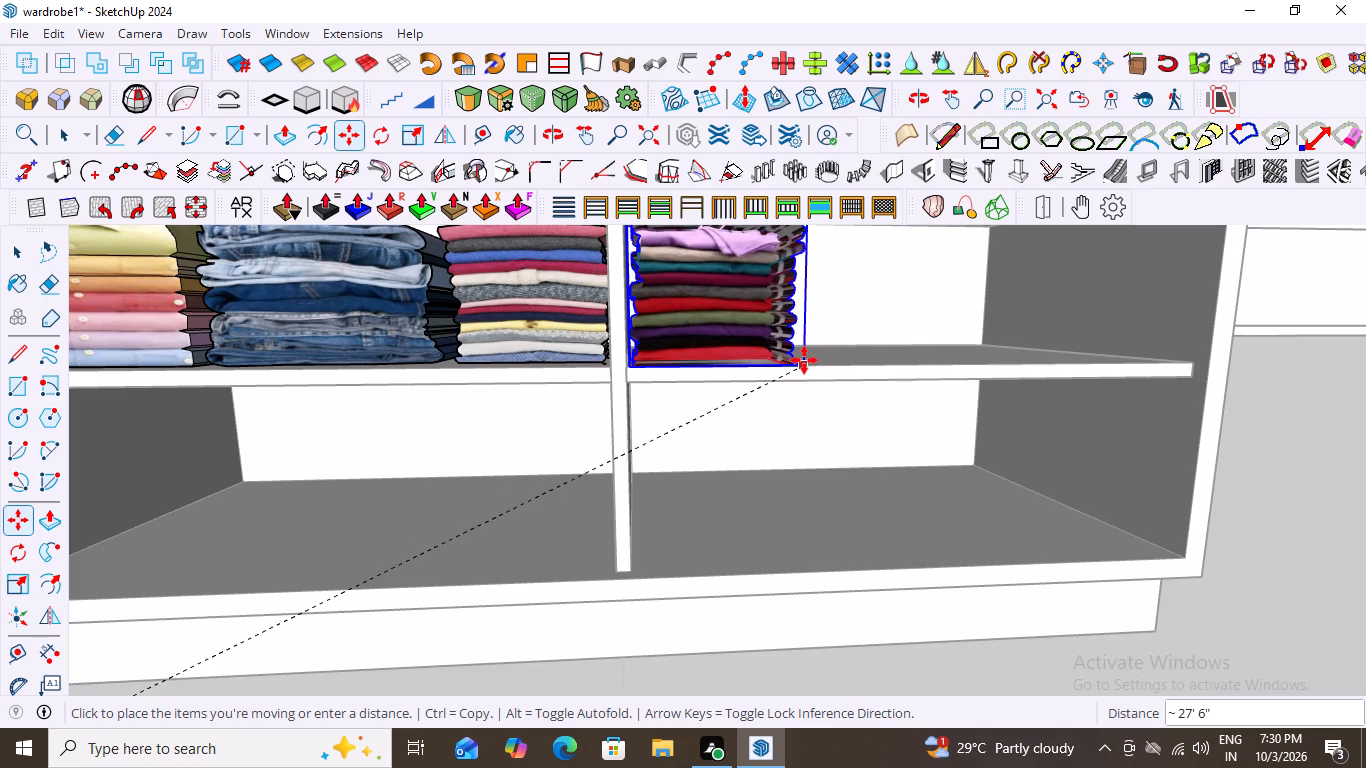
pyautogui.click(809, 360)
pyautogui.scroll(-10, 810, 482)
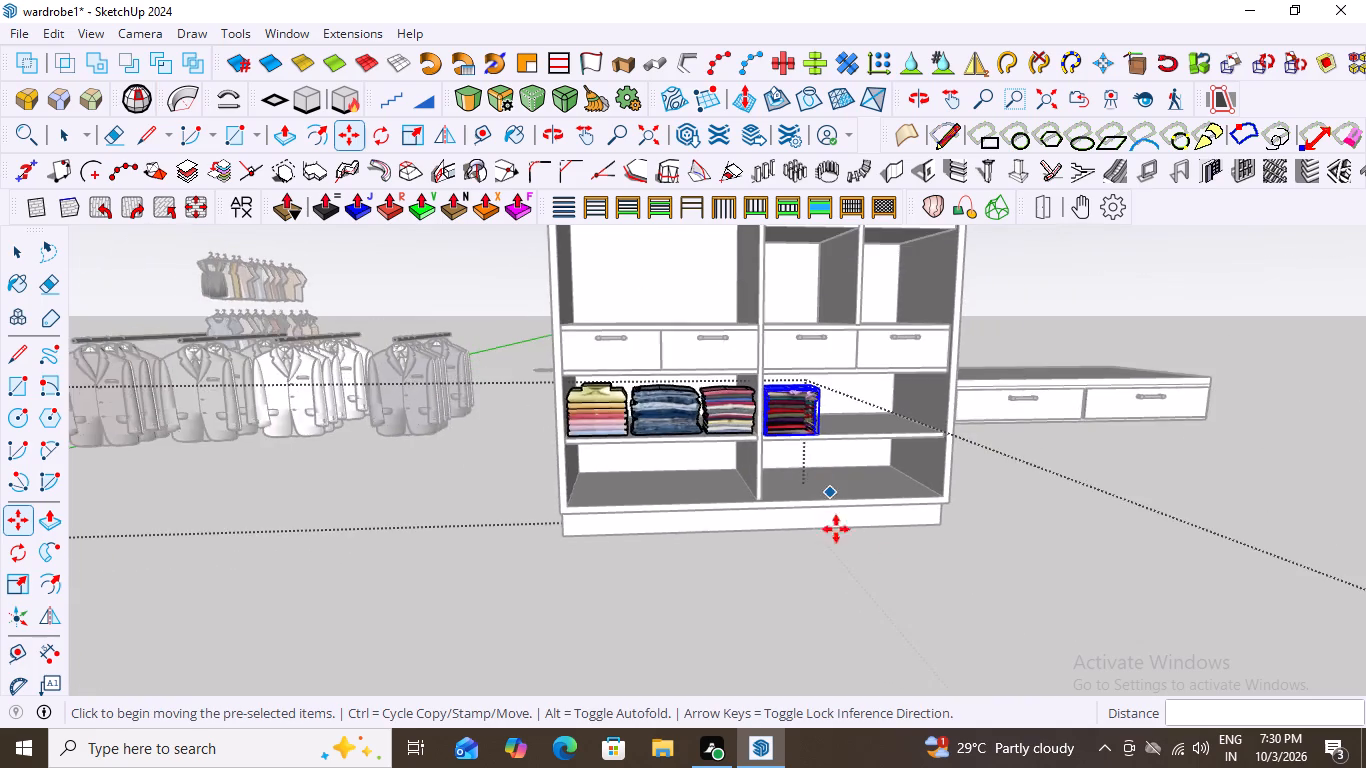
pyautogui.scroll(-4, 836, 529)
pyautogui.press('space')
pyautogui.click(841, 599)
# Move the dark multicoloured stack about 2" back from the shelf's front edge and leave the wardrobe group.
pyautogui.scroll(6, 861, 419)
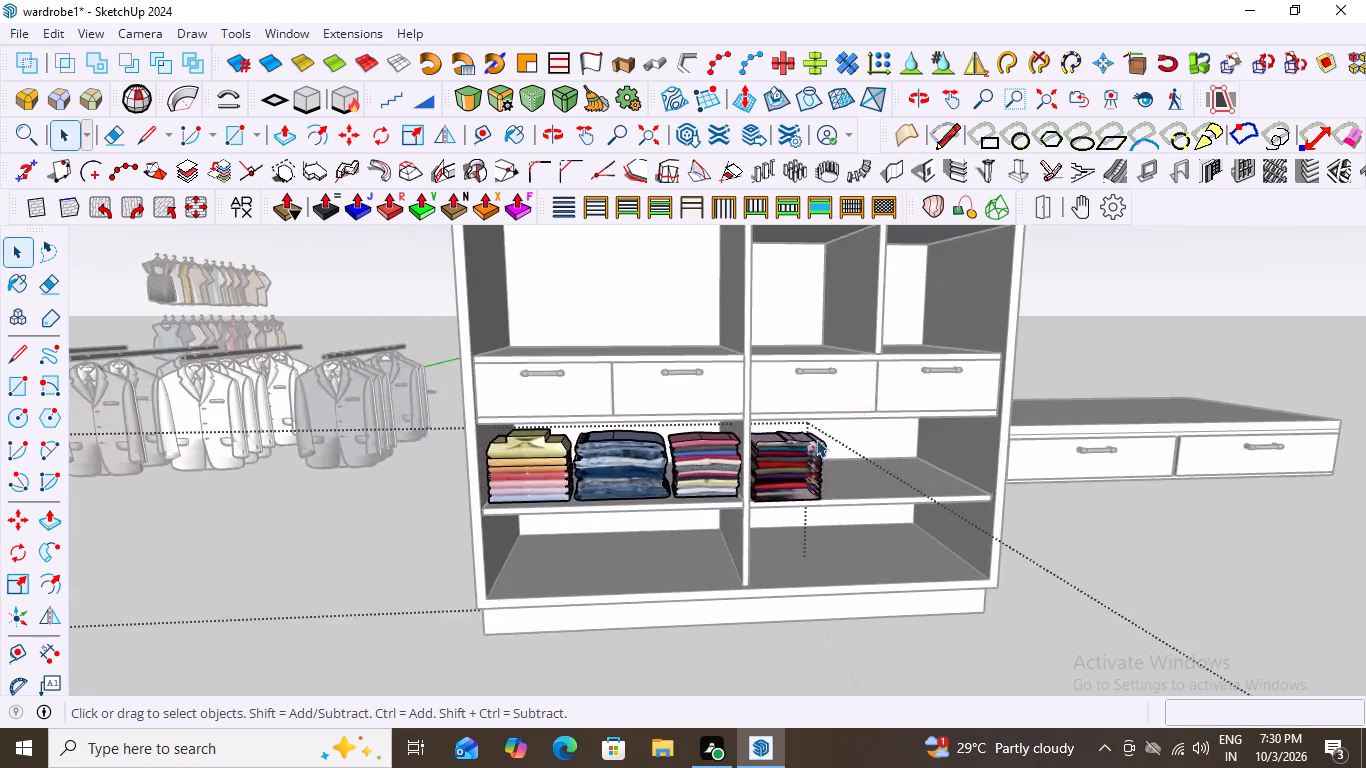
pyautogui.scroll(11, 816, 439)
pyautogui.click(766, 488)
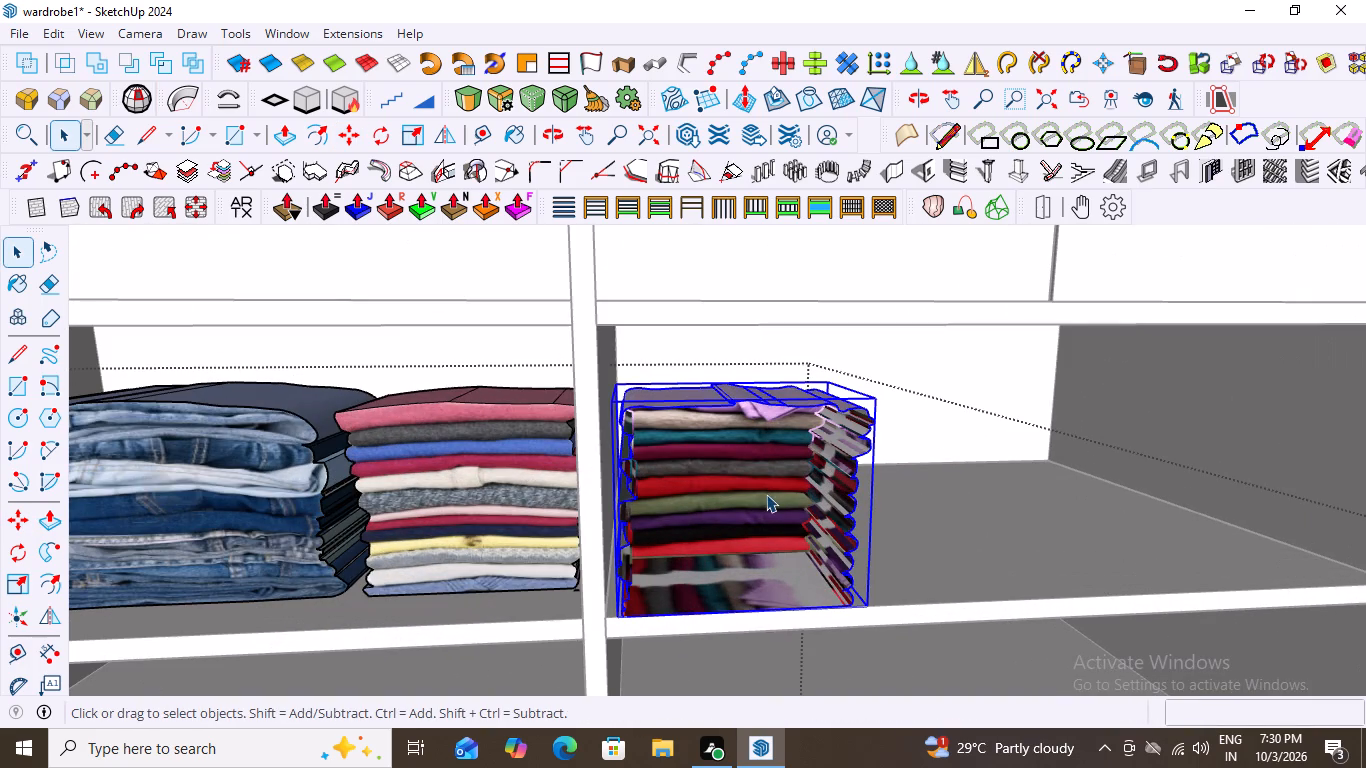
pyautogui.press('m')
pyautogui.click(871, 608)
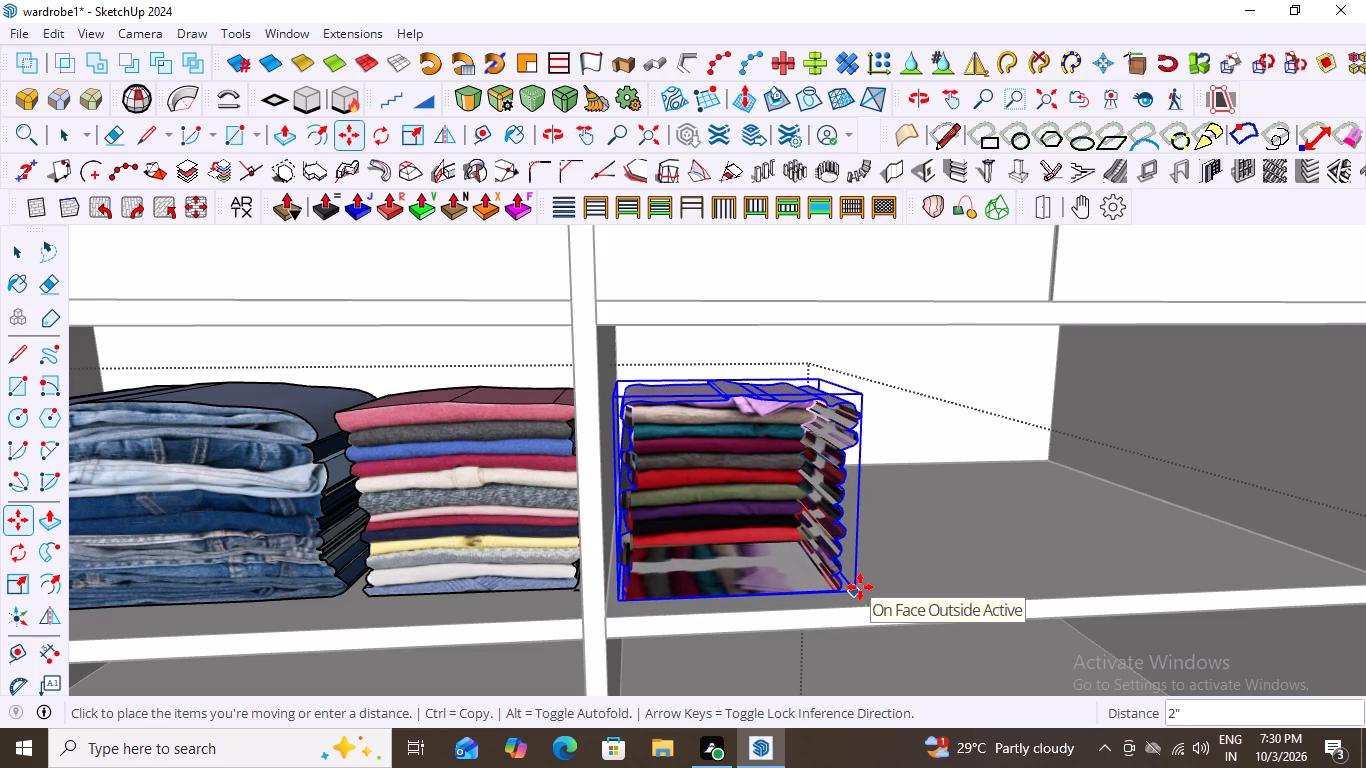
pyautogui.click(860, 587)
pyautogui.scroll(-12, 943, 501)
pyautogui.press('space')
pyautogui.click(1192, 564)
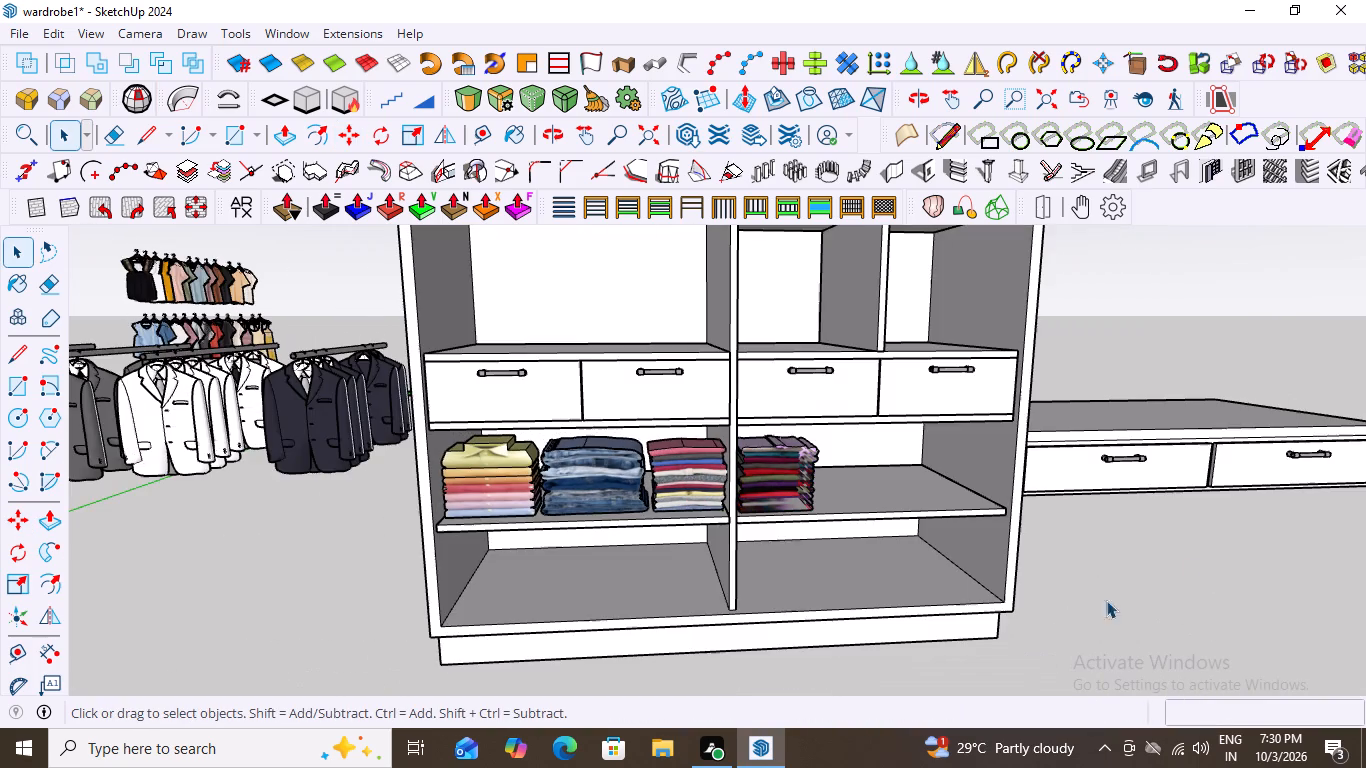
# Examine the wardrobe with its shelved stacks and the four spare folded stacks standing in front of it.
pyautogui.scroll(-1, 832, 494)
pyautogui.moveTo(760, 440); pyautogui.dragTo(608, 376, button='middle')
pyautogui.moveTo(684, 412); pyautogui.dragTo(789, 432, button='middle')
pyautogui.scroll(-4, 823, 478)
pyautogui.moveTo(865, 599); pyautogui.dragTo(905, 584, button='middle')
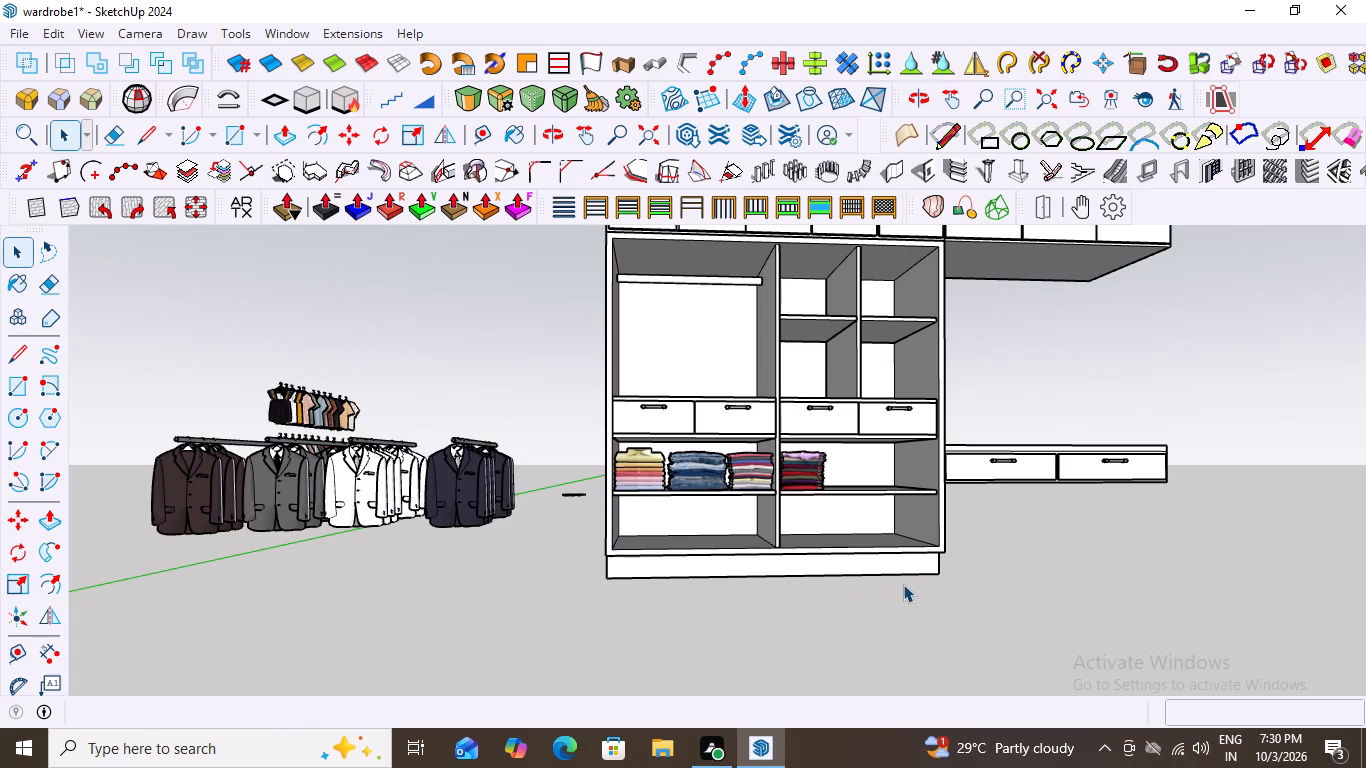
pyautogui.scroll(-8, 717, 466)
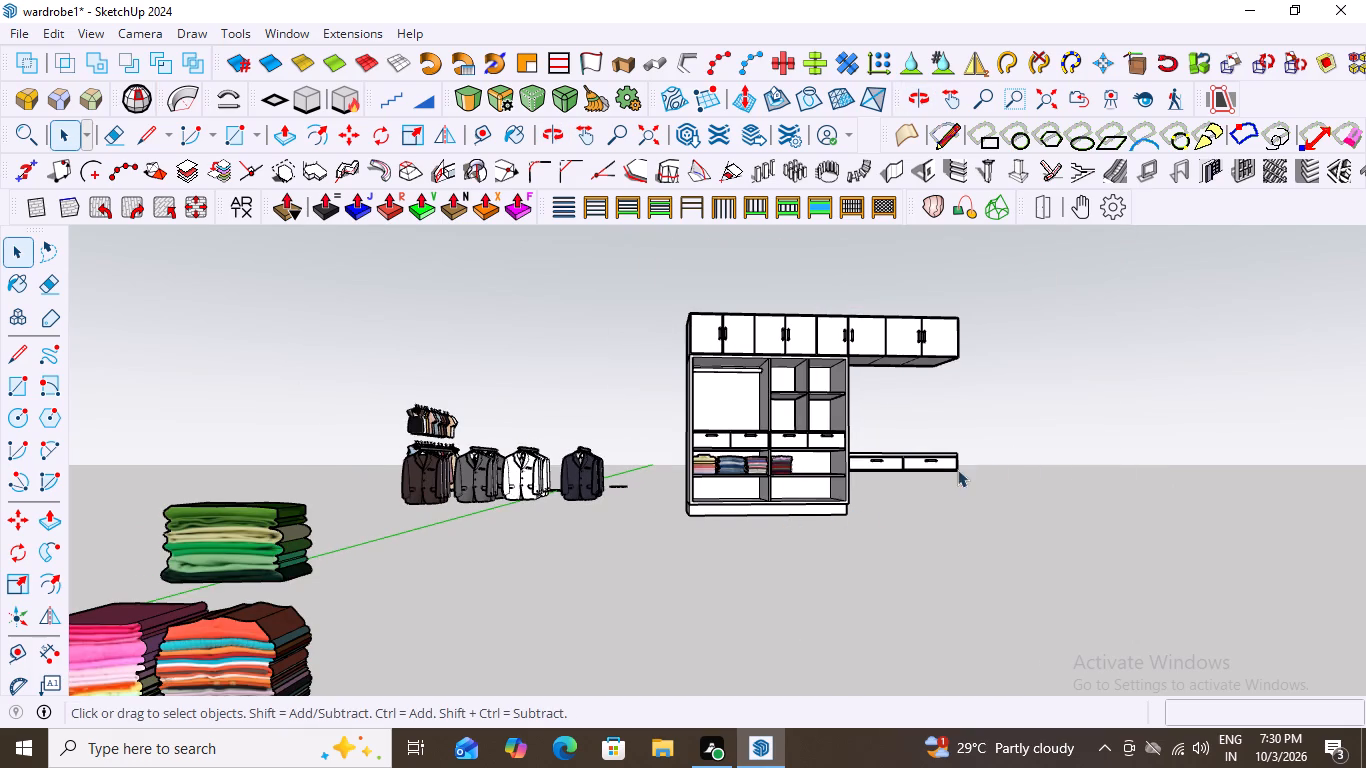
pyautogui.scroll(-4, 1003, 460)
pyautogui.scroll(3, 733, 490)
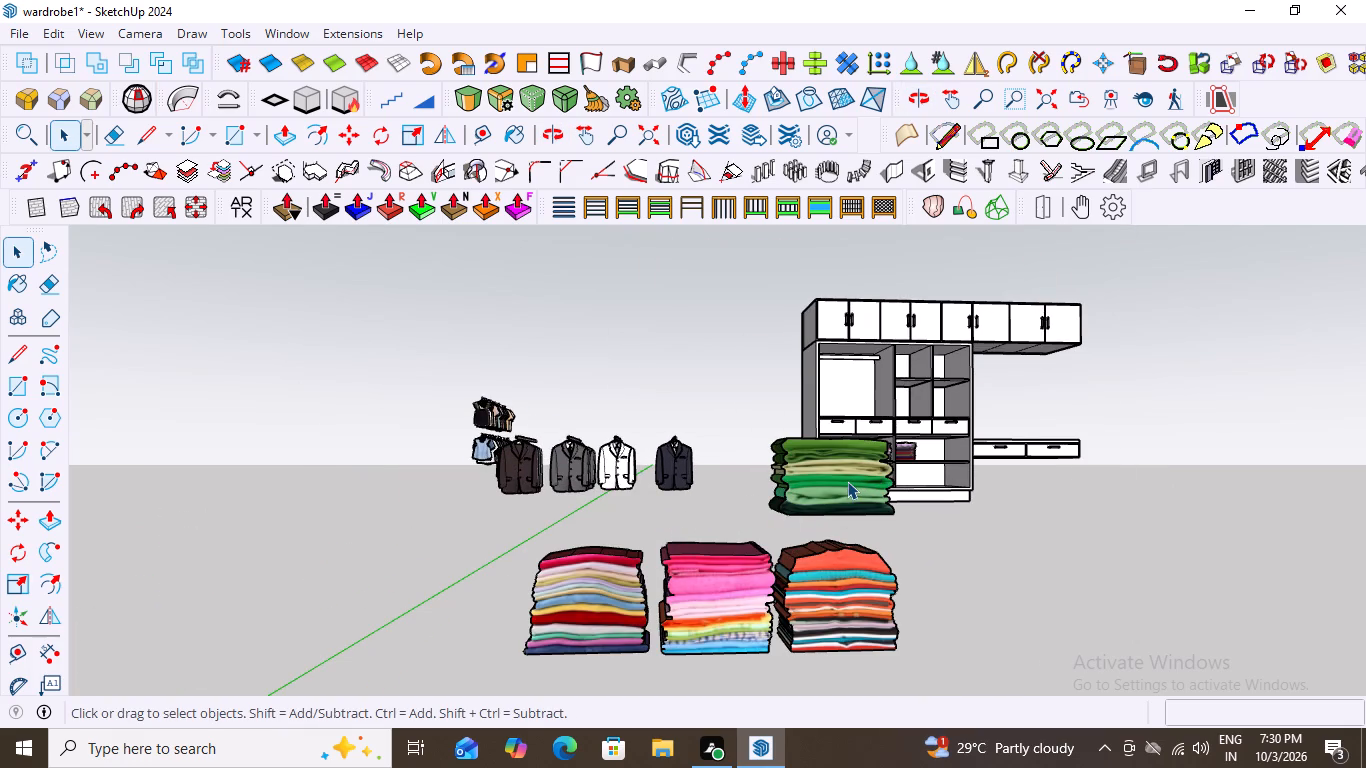
pyautogui.scroll(3, 845, 481)
pyautogui.scroll(-2, 845, 481)
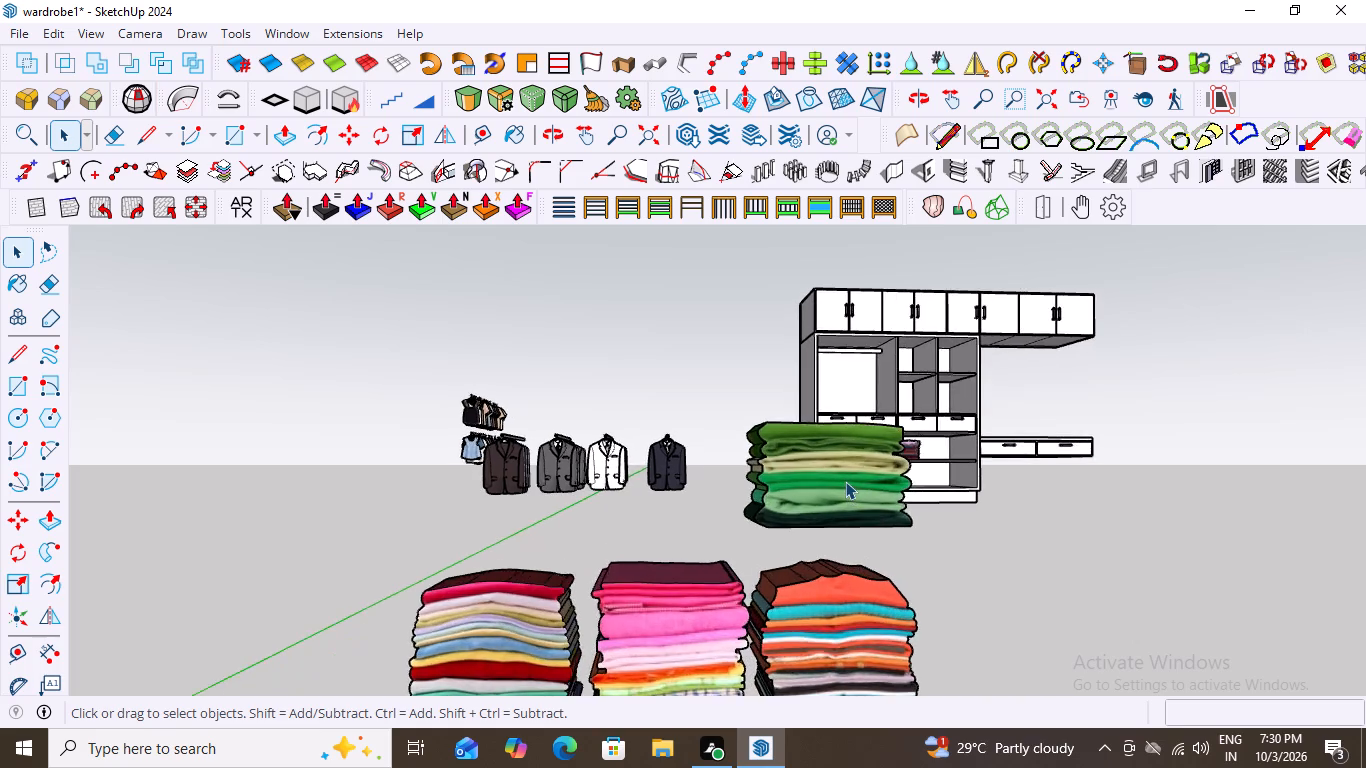
pyautogui.scroll(-2, 845, 481)
pyautogui.scroll(3, 589, 611)
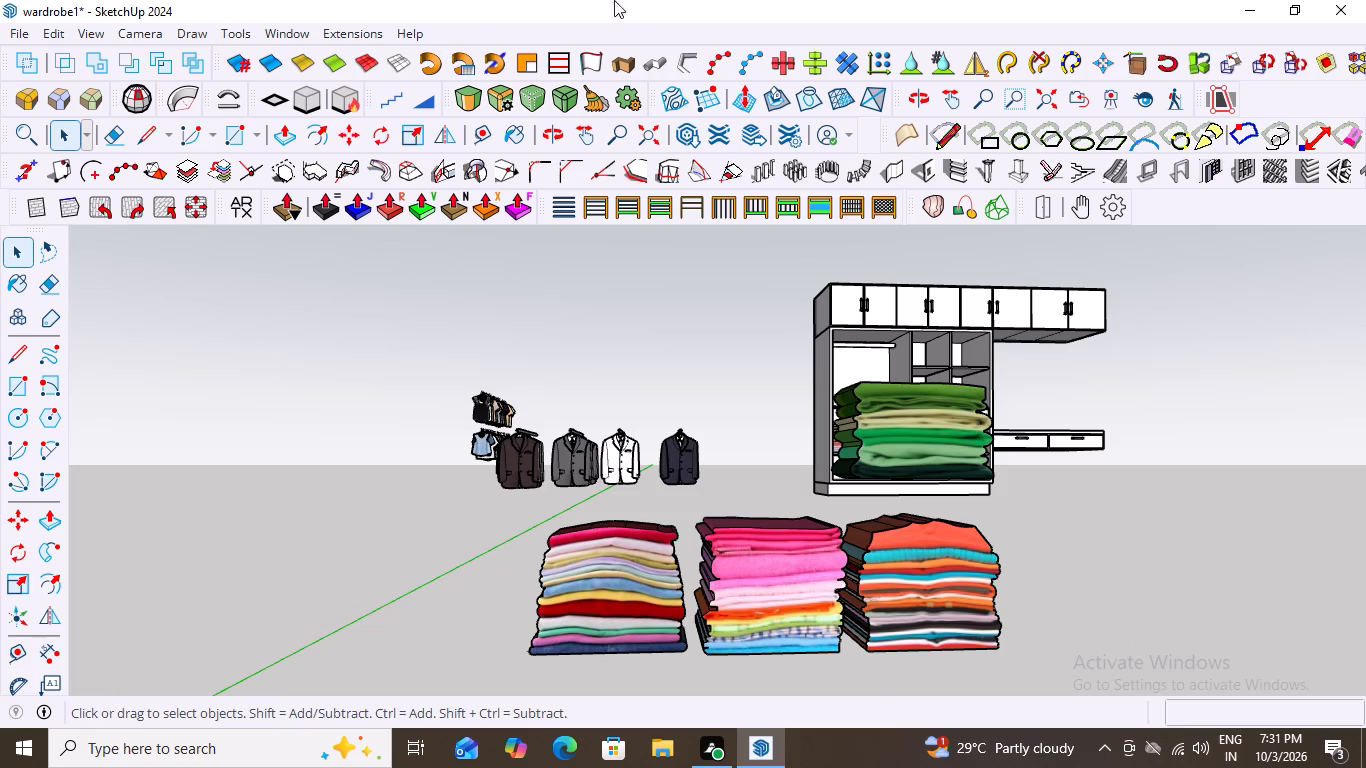
# Measure the depth of the wardrobe's plinth along its bottom side edge without placing a dimension.
pyautogui.scroll(9, 949, 495)
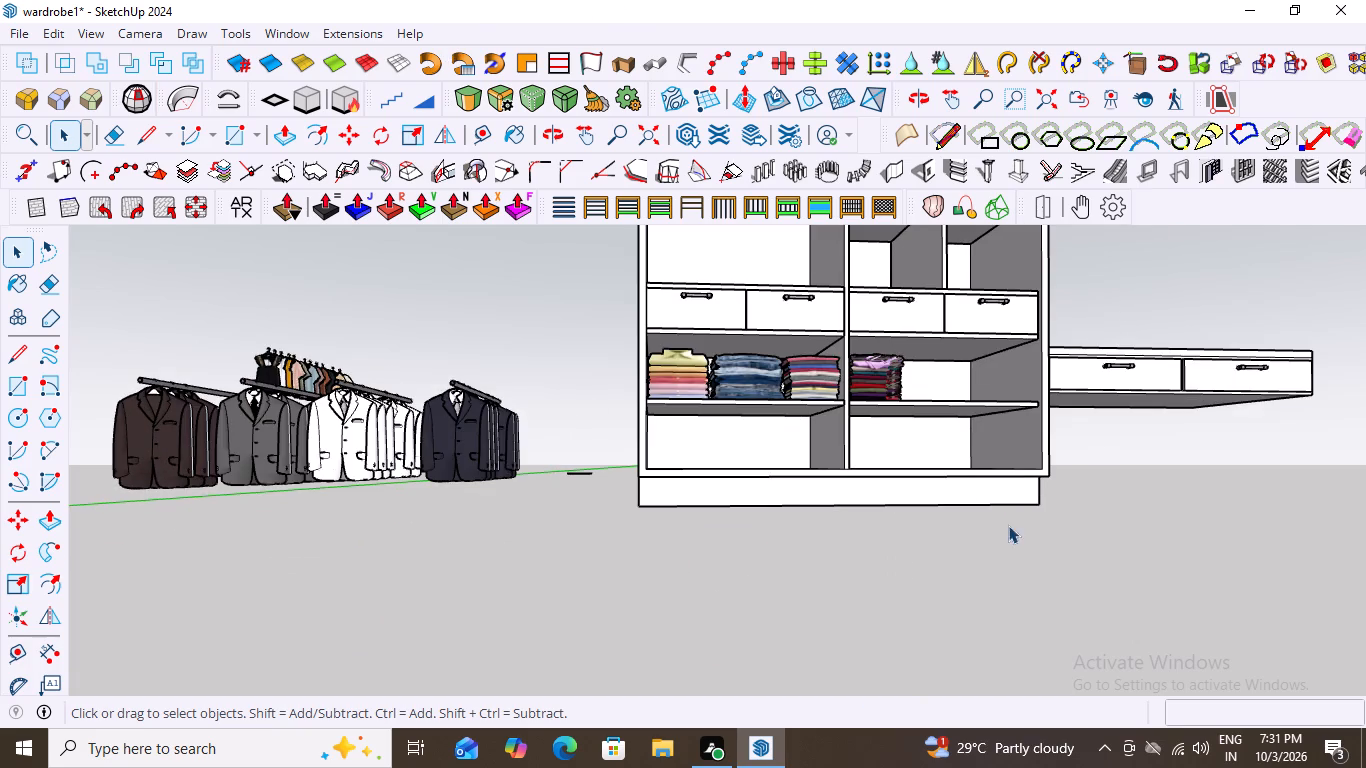
pyautogui.scroll(4, 1013, 558)
pyautogui.moveTo(1048, 506); pyautogui.dragTo(884, 540, button='middle')
pyautogui.moveTo(1080, 516); pyautogui.dragTo(1002, 526, button='middle')
pyautogui.scroll(-1, 1002, 526)
pyautogui.scroll(4, 981, 577)
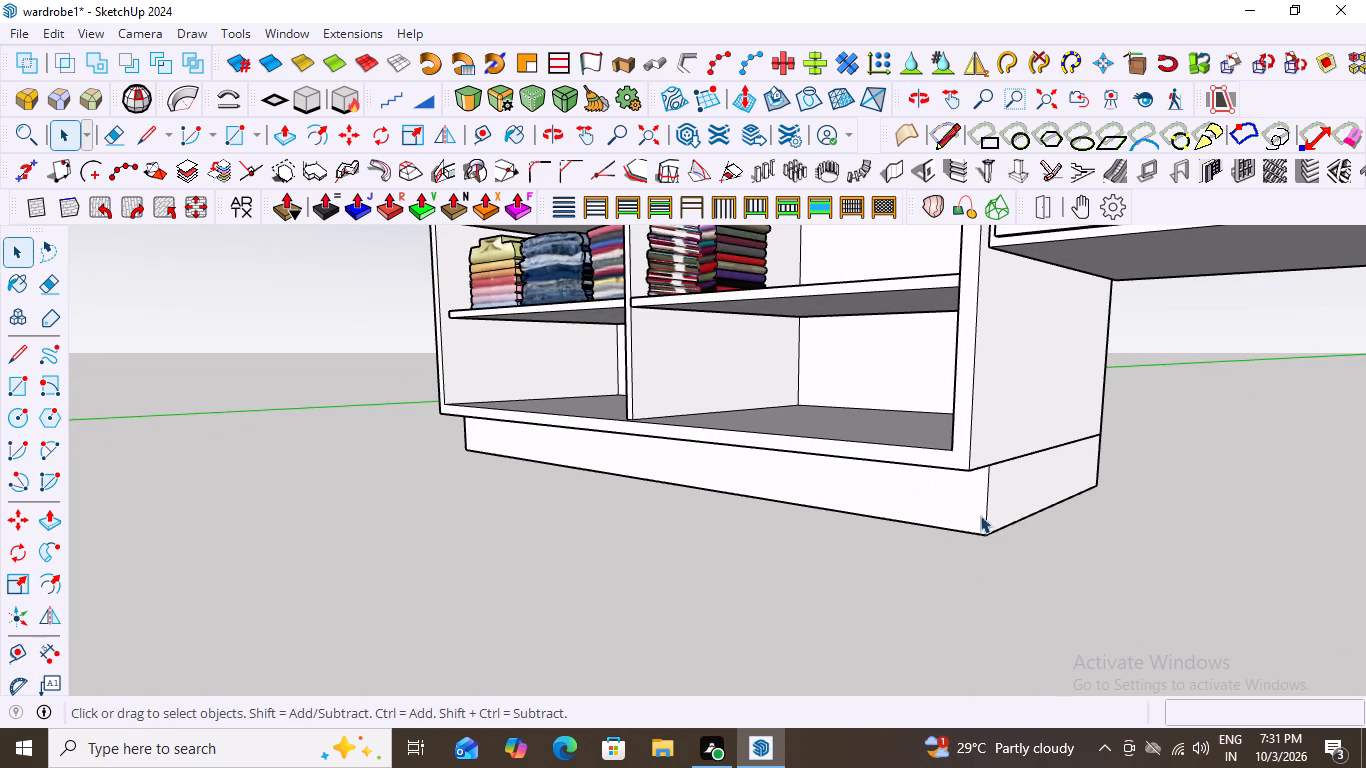
pyautogui.scroll(2, 1067, 507)
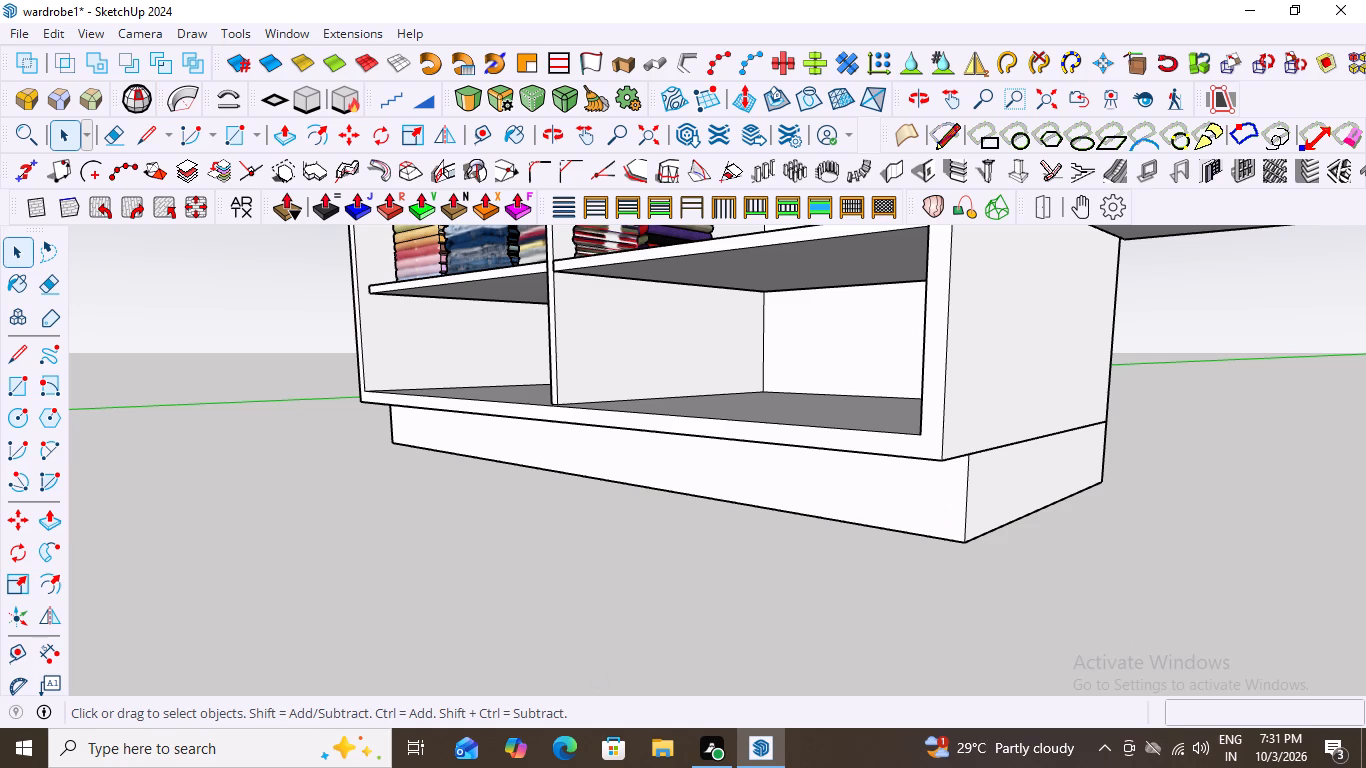
pyautogui.click(50, 647)
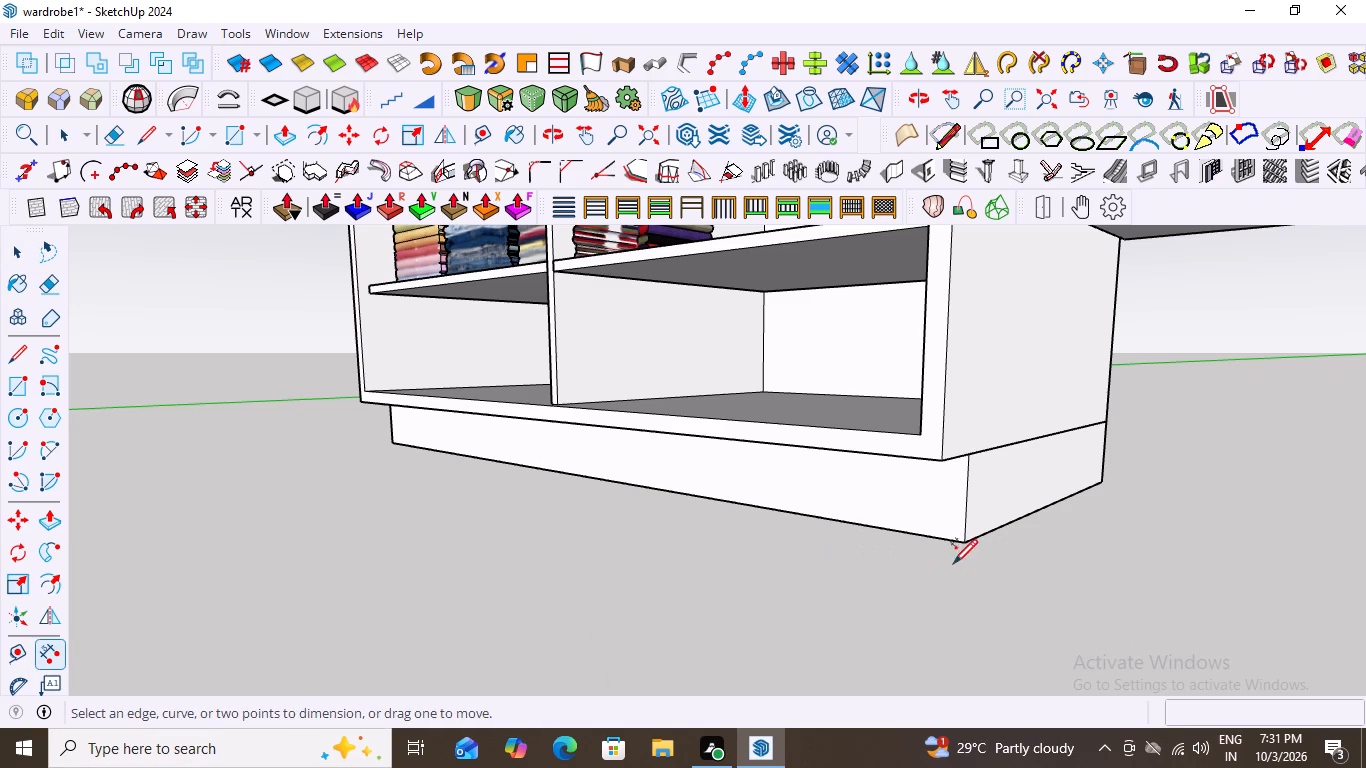
pyautogui.click(965, 542)
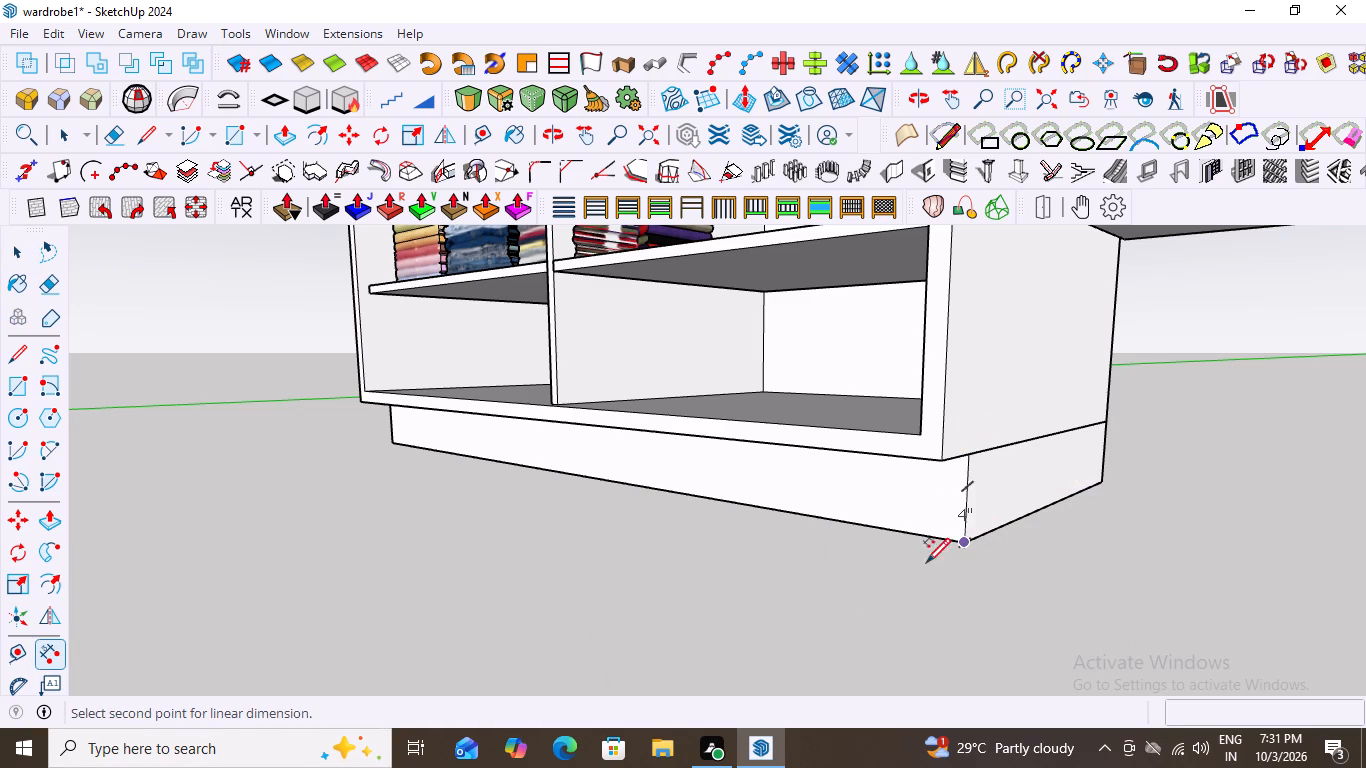
pyautogui.scroll(-1, 1017, 578)
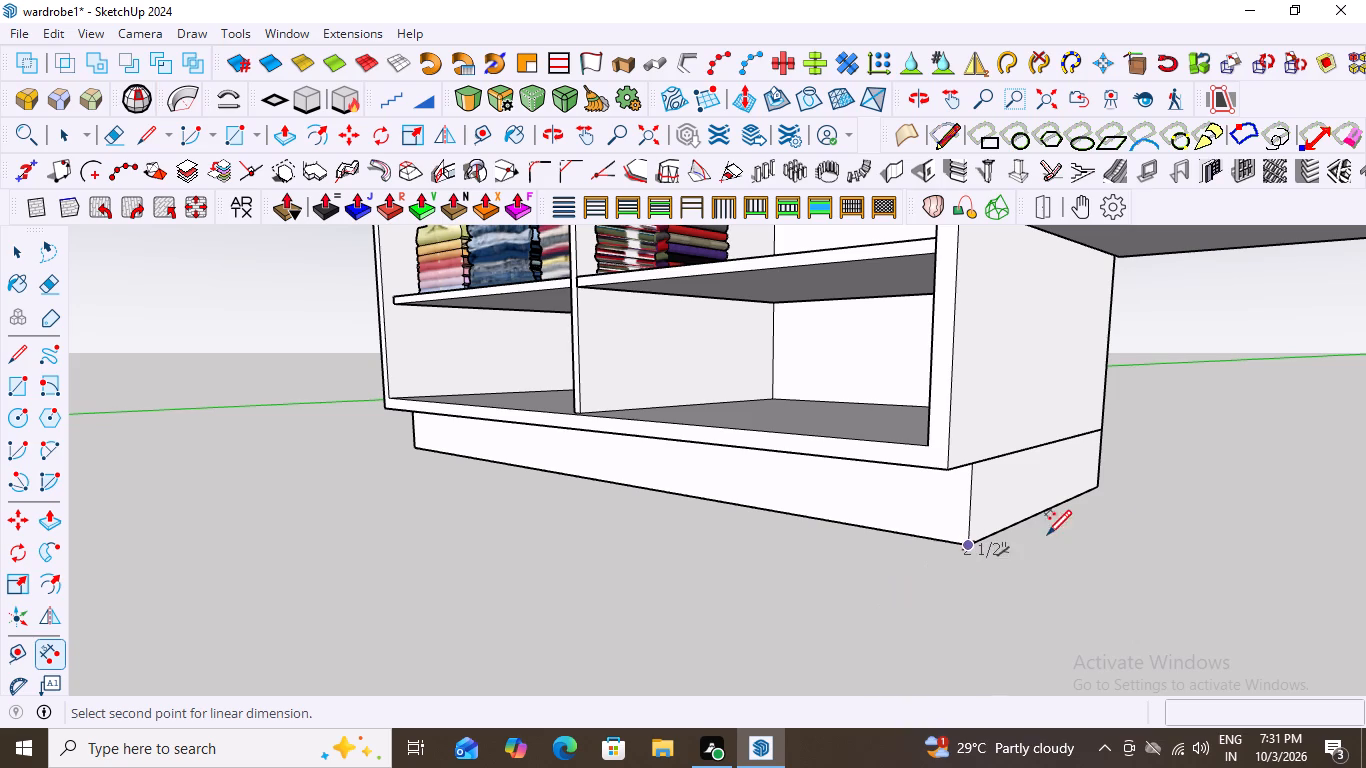
pyautogui.click(1099, 488)
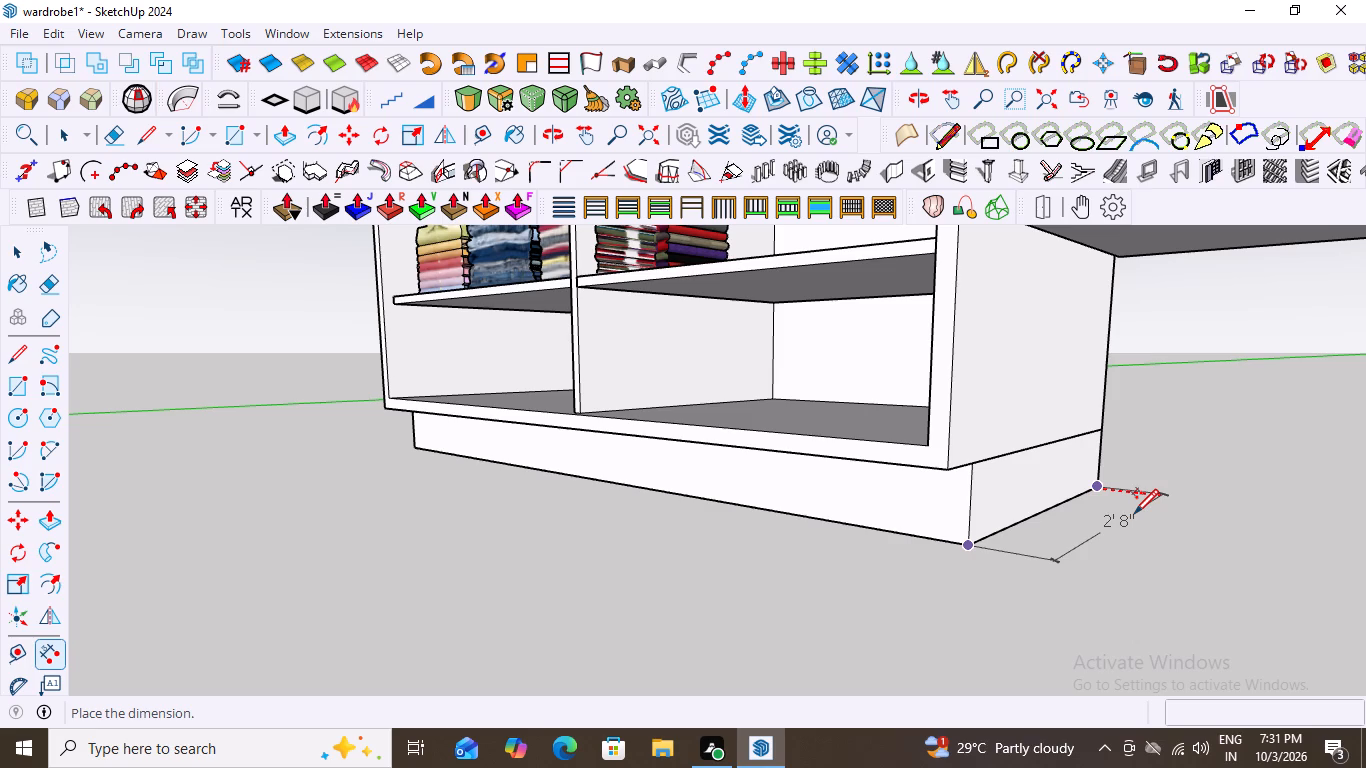
pyautogui.press('Escape')
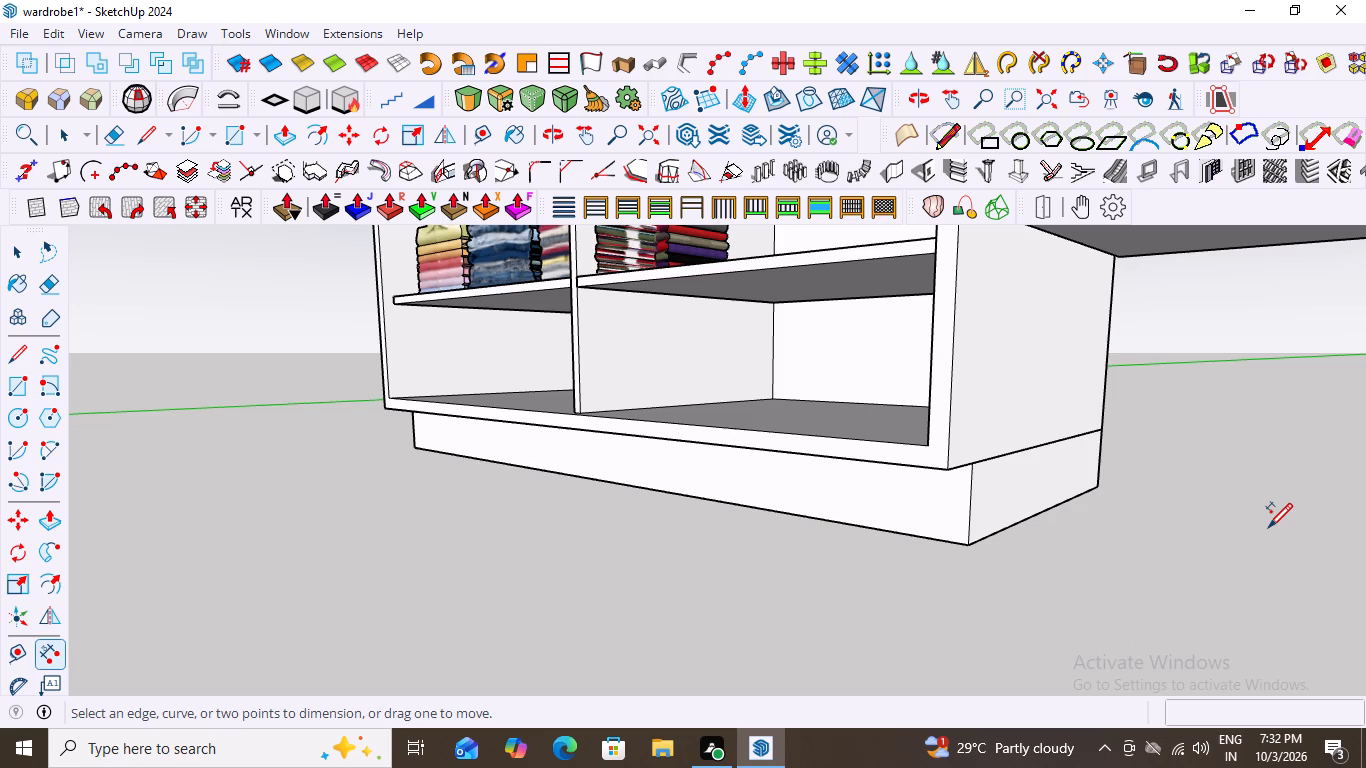
pyautogui.press('space')
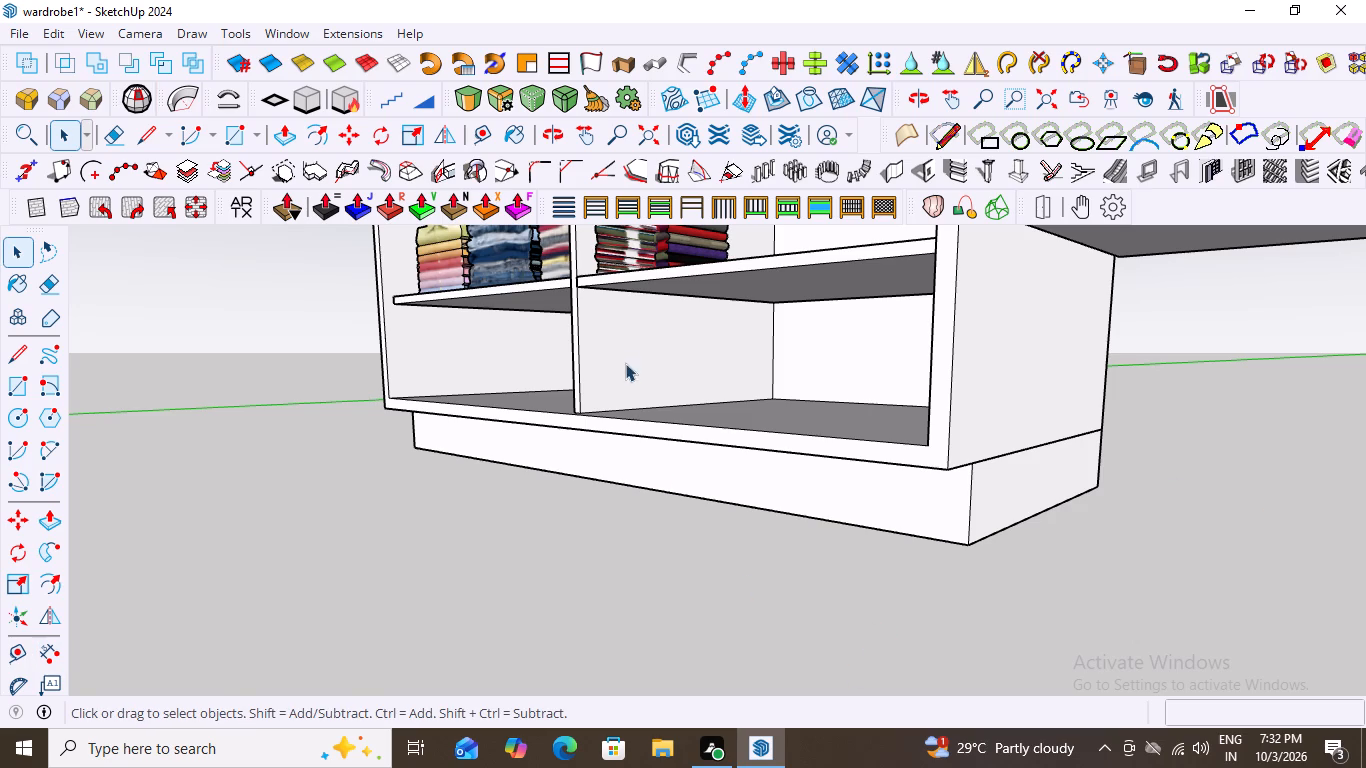
# Open the hanging clothes group and delete the loose blue T-shirt lying apart from the garment rows.
pyautogui.scroll(-11, 623, 358)
pyautogui.moveTo(628, 443); pyautogui.dragTo(893, 487, button='middle')
pyautogui.scroll(-3, 984, 440)
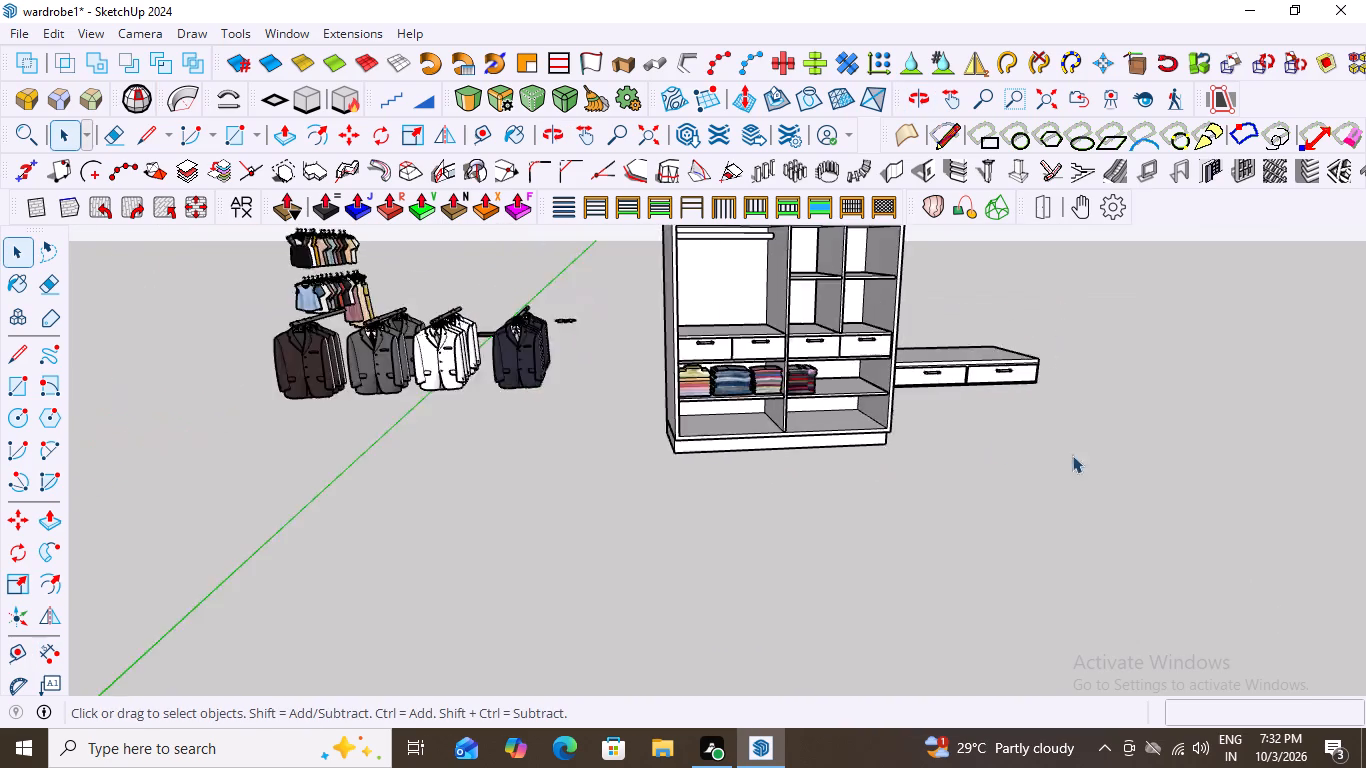
pyautogui.scroll(-5, 1072, 455)
pyautogui.moveTo(770, 286); pyautogui.dragTo(752, 391, button='middle')
pyautogui.scroll(6, 591, 261)
pyautogui.scroll(-14, 607, 290)
pyautogui.scroll(14, 632, 220)
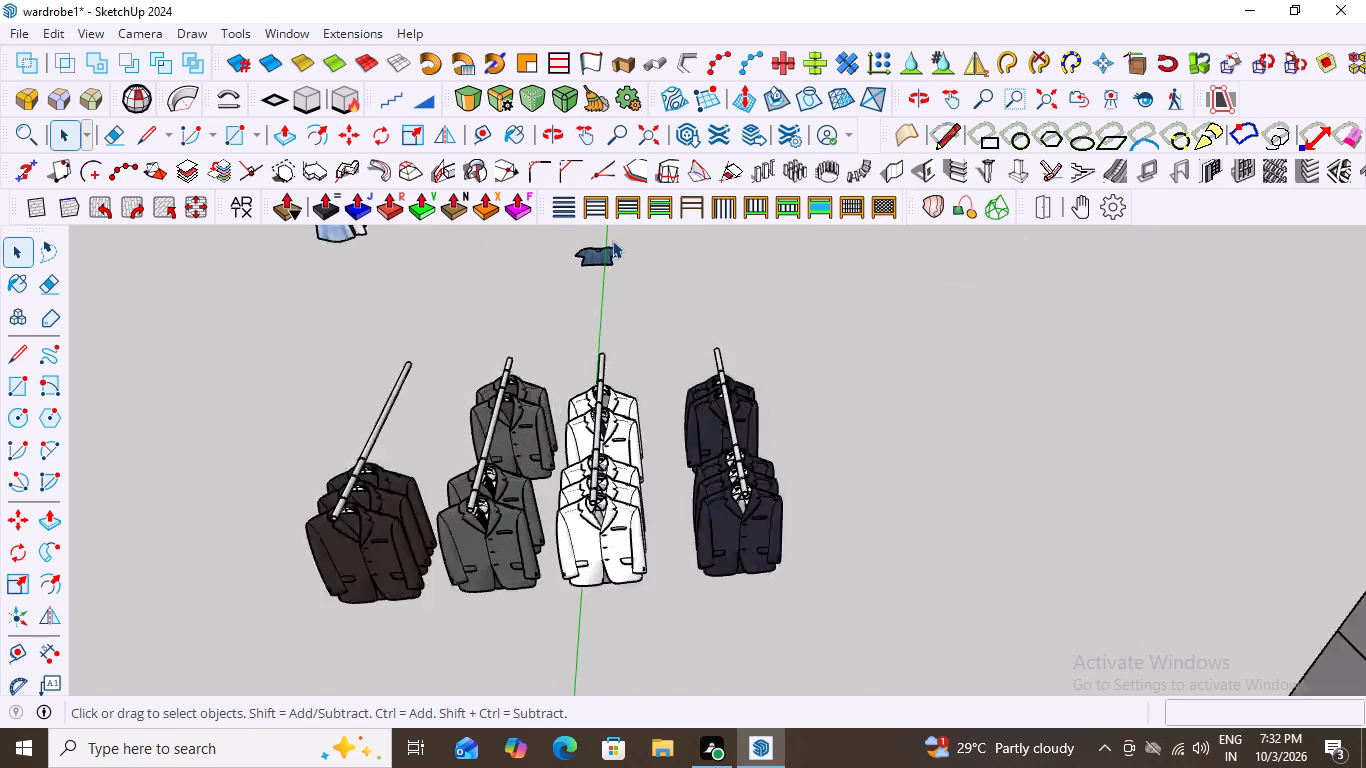
pyautogui.scroll(5, 612, 240)
pyautogui.scroll(-18, 593, 261)
pyautogui.scroll(3, 624, 210)
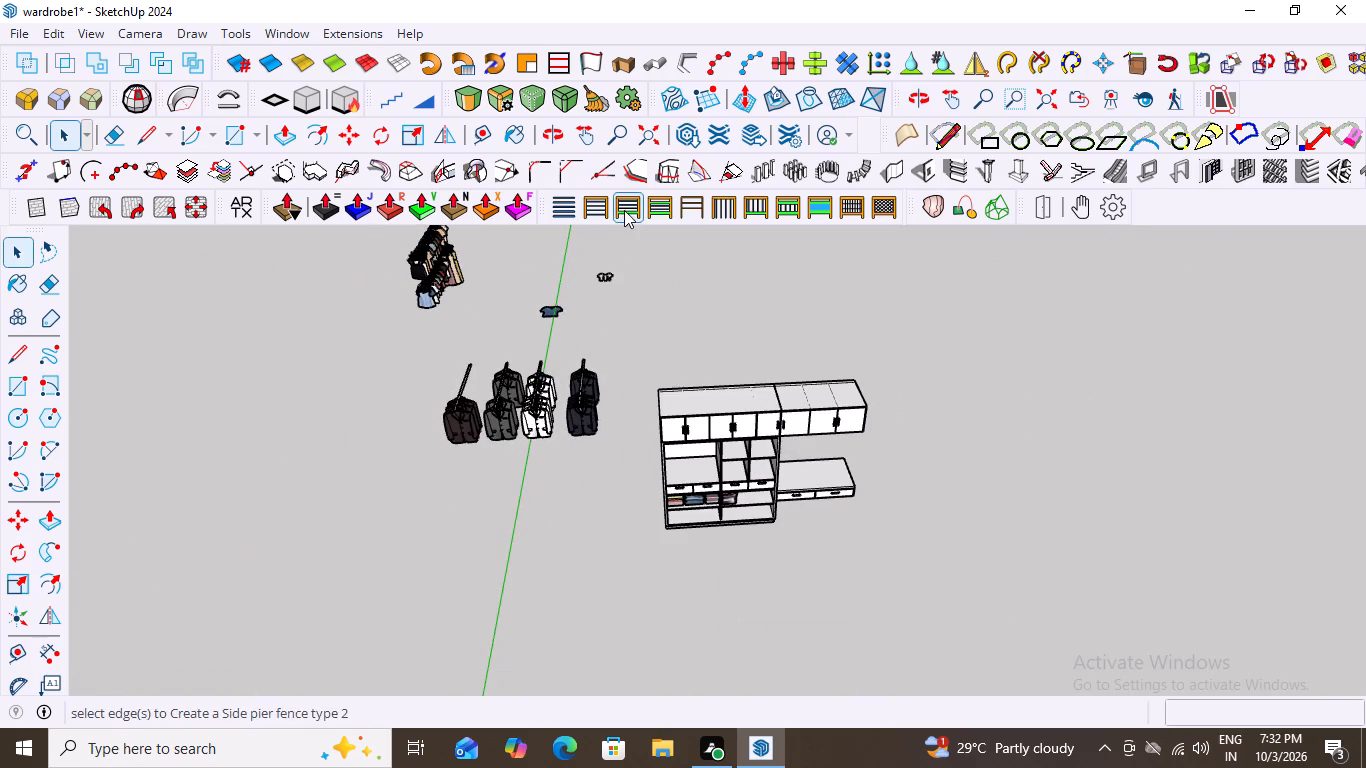
pyautogui.scroll(12, 624, 210)
pyautogui.click(637, 284)
pyautogui.doubleClick(629, 286)
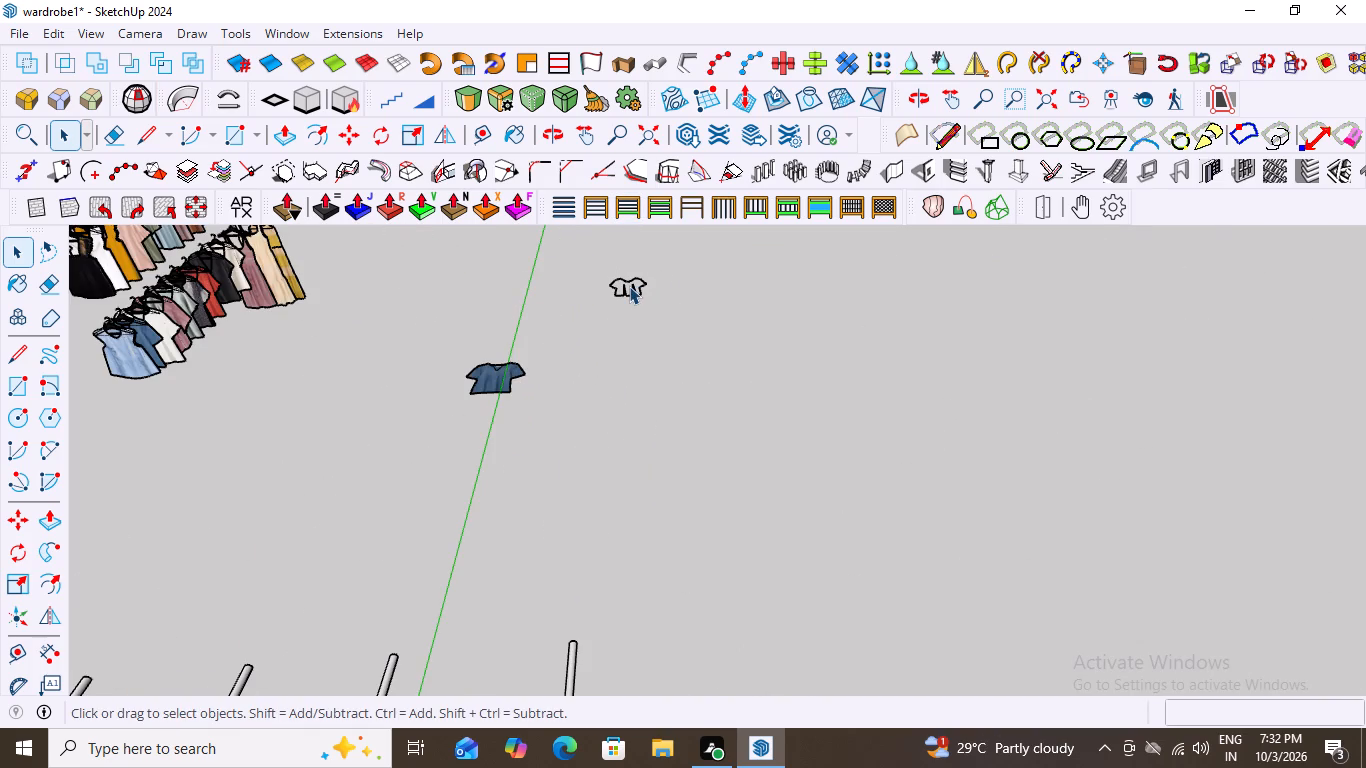
pyautogui.click(629, 286)
pyautogui.click(603, 292)
pyautogui.click(173, 328)
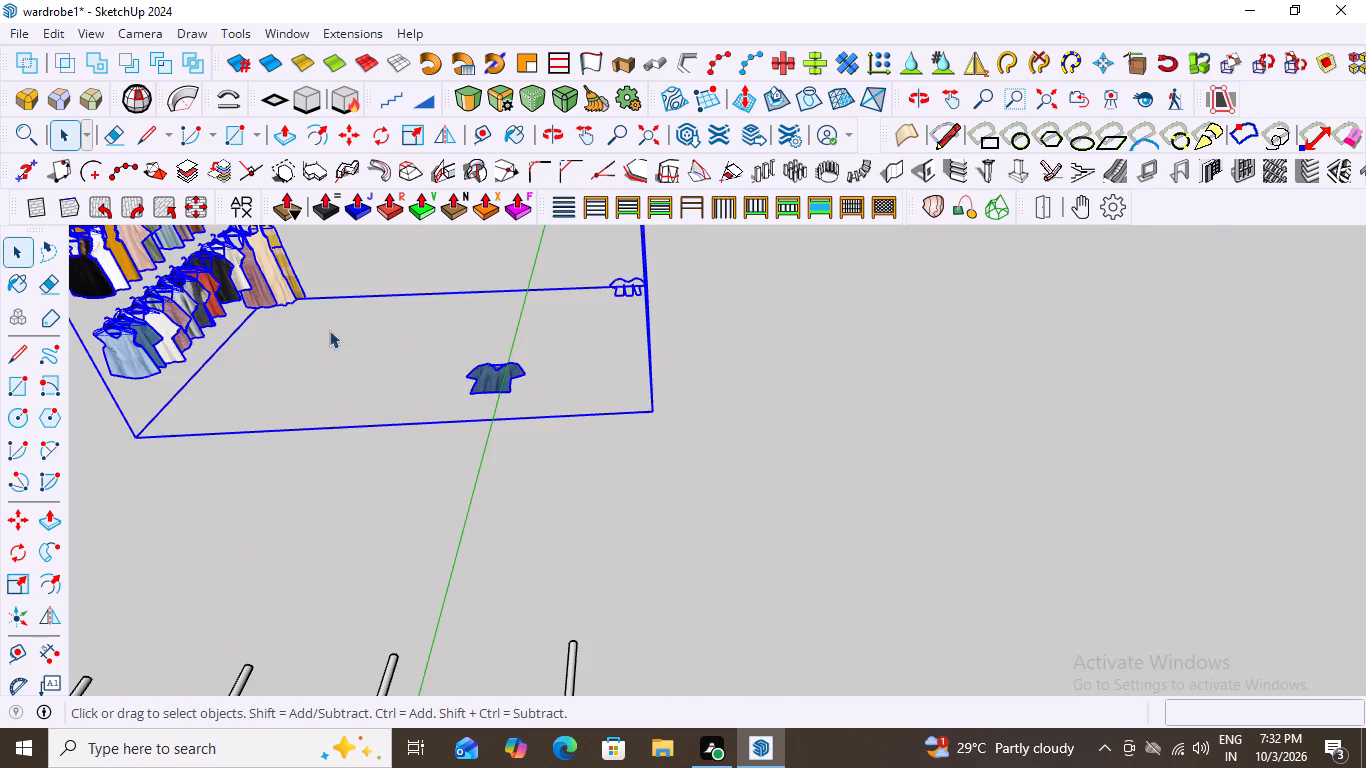
pyautogui.doubleClick(480, 368)
pyautogui.doubleClick(482, 374)
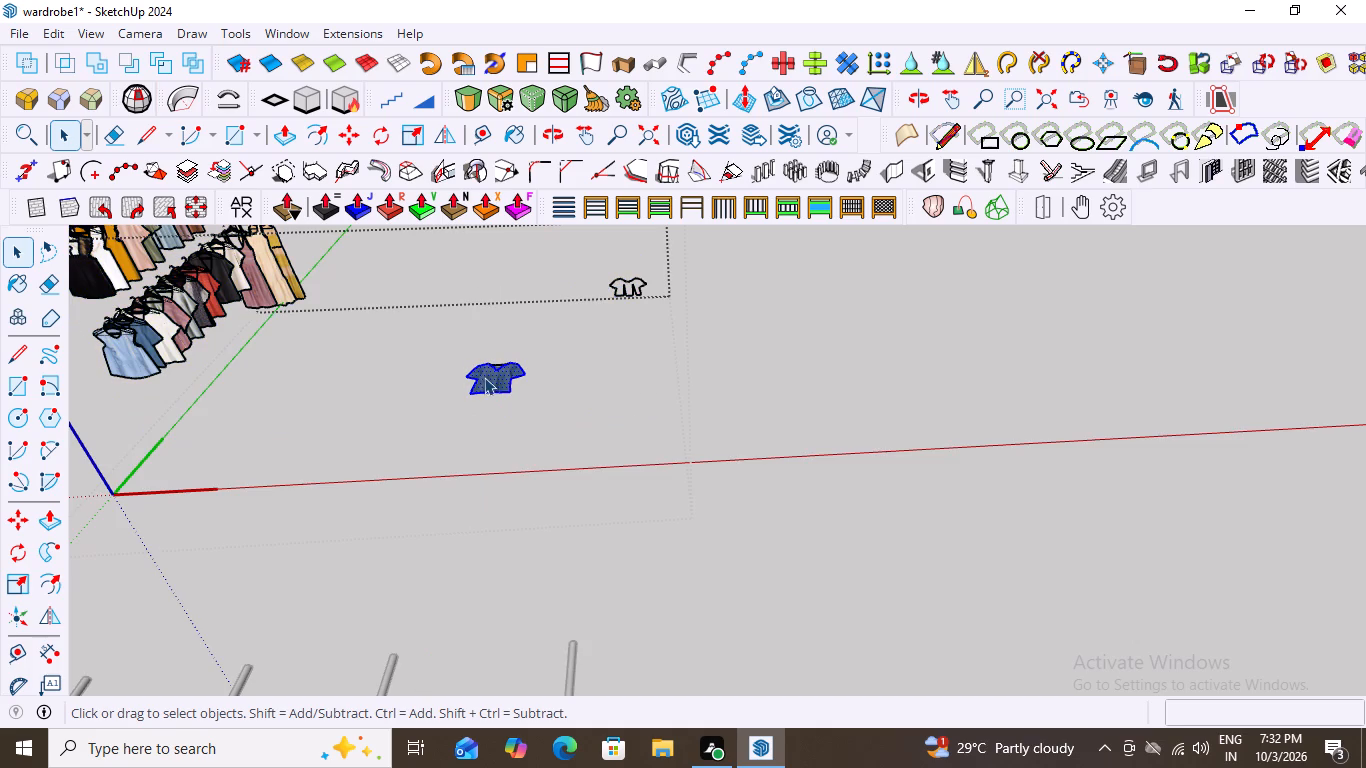
pyautogui.scroll(7, 506, 381)
pyautogui.moveTo(599, 297); pyautogui.dragTo(440, 435)
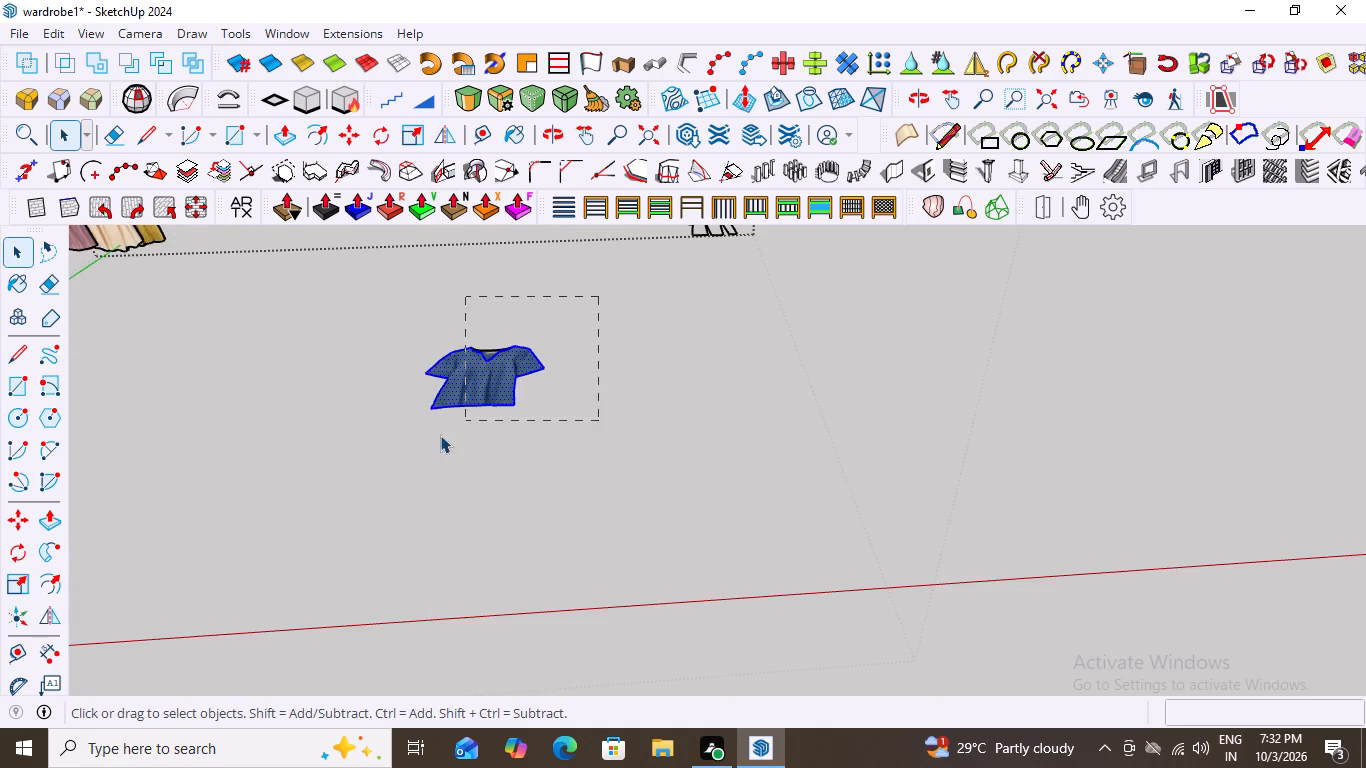
pyautogui.moveTo(440, 435); pyautogui.dragTo(422, 444)
pyautogui.press('Delete')
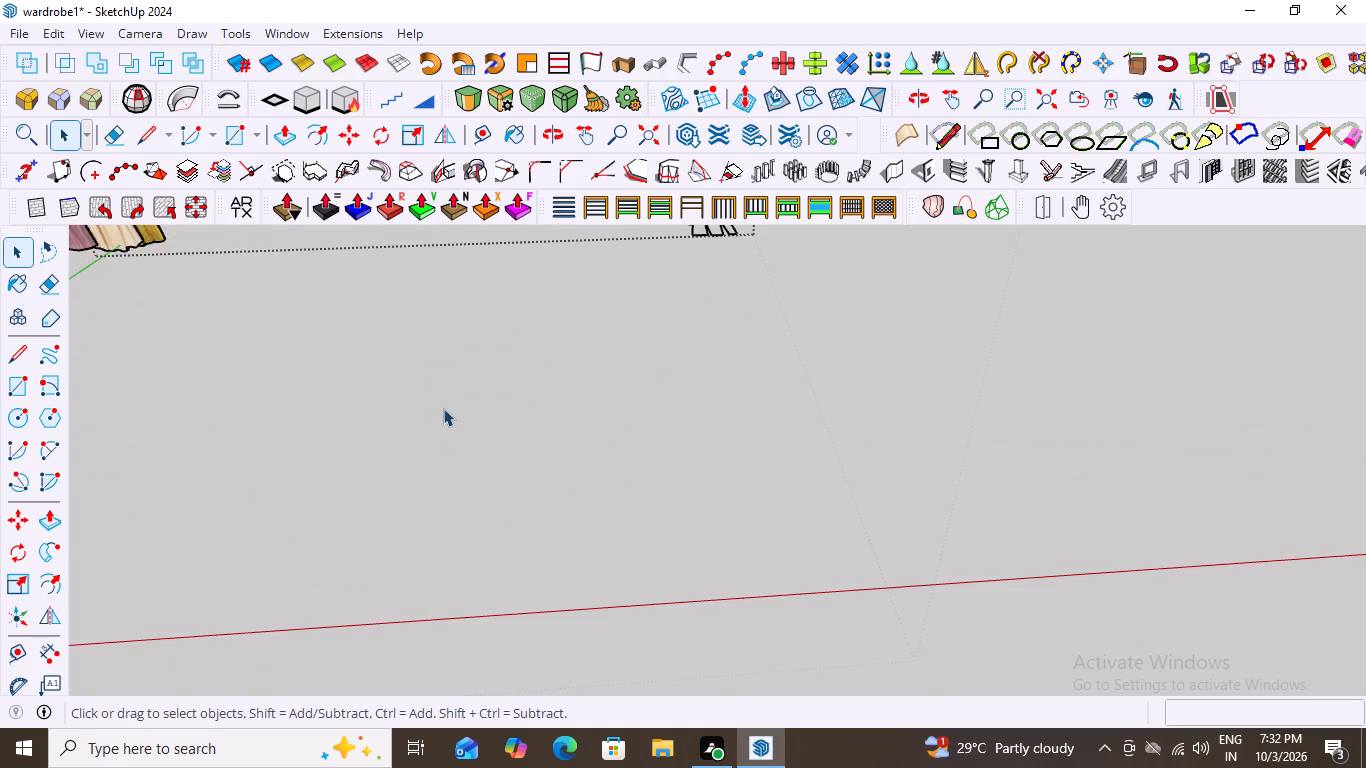
# Delete the leftover T-shirt outline edges and the small stray edge fragments at the corner of the hanging clothes group.
pyautogui.scroll(-8, 443, 408)
pyautogui.scroll(9, 609, 283)
pyautogui.moveTo(618, 270); pyautogui.dragTo(581, 341)
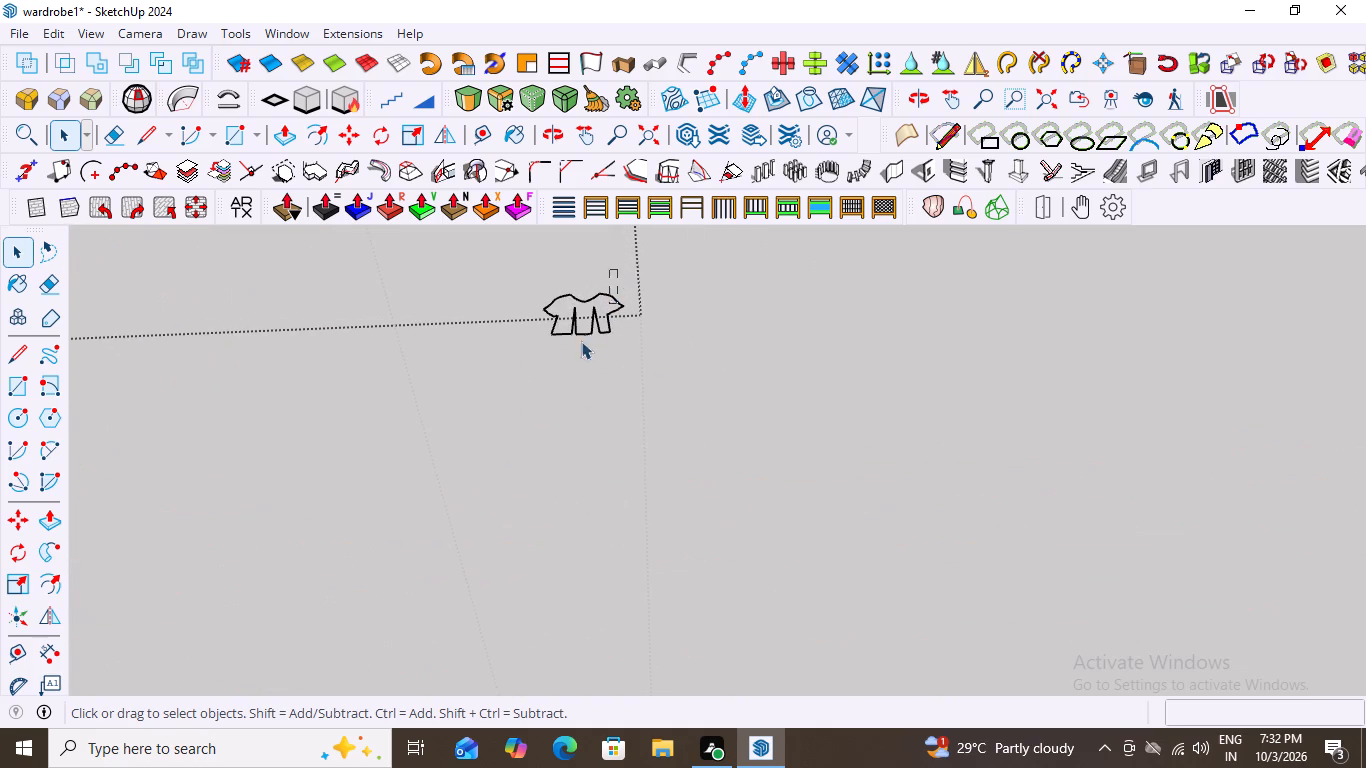
pyautogui.moveTo(581, 341); pyautogui.dragTo(528, 374)
pyautogui.press('Delete')
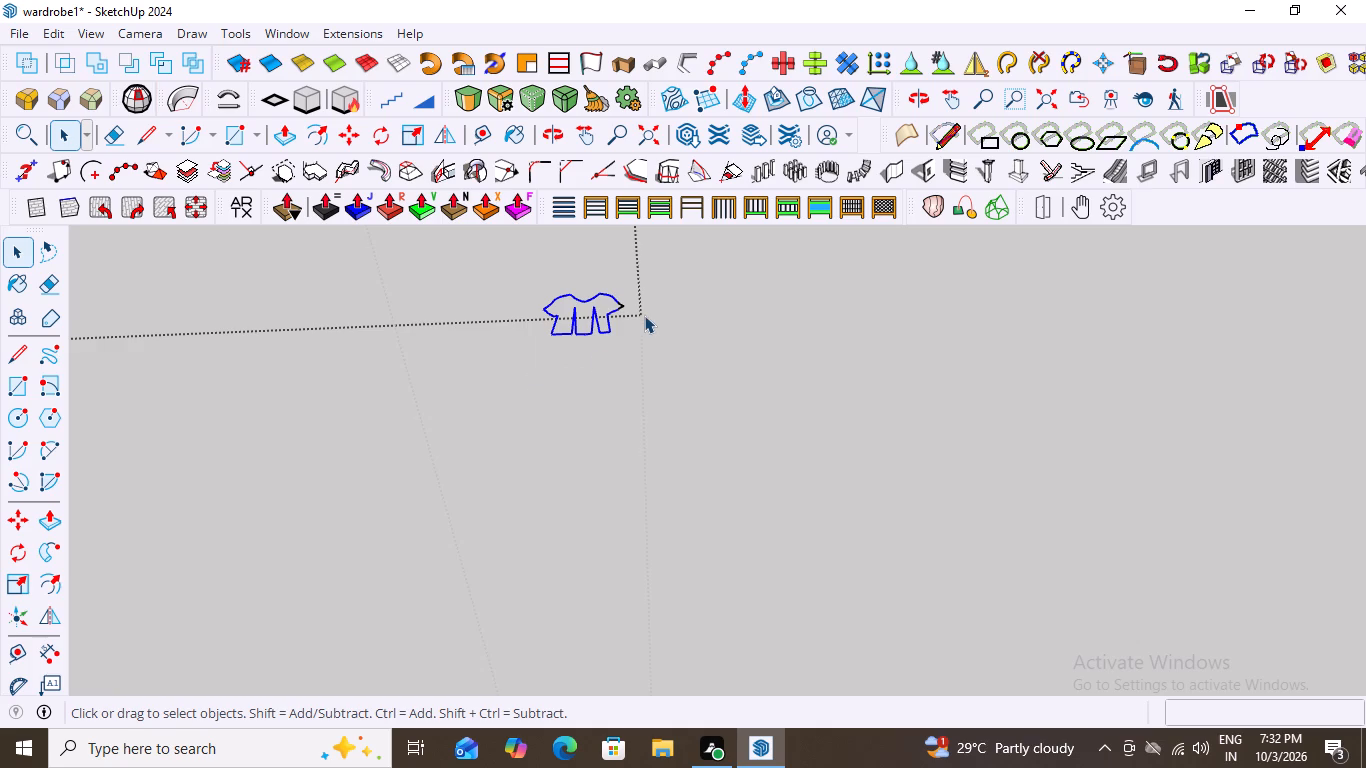
pyautogui.scroll(4, 599, 300)
pyautogui.click(628, 307)
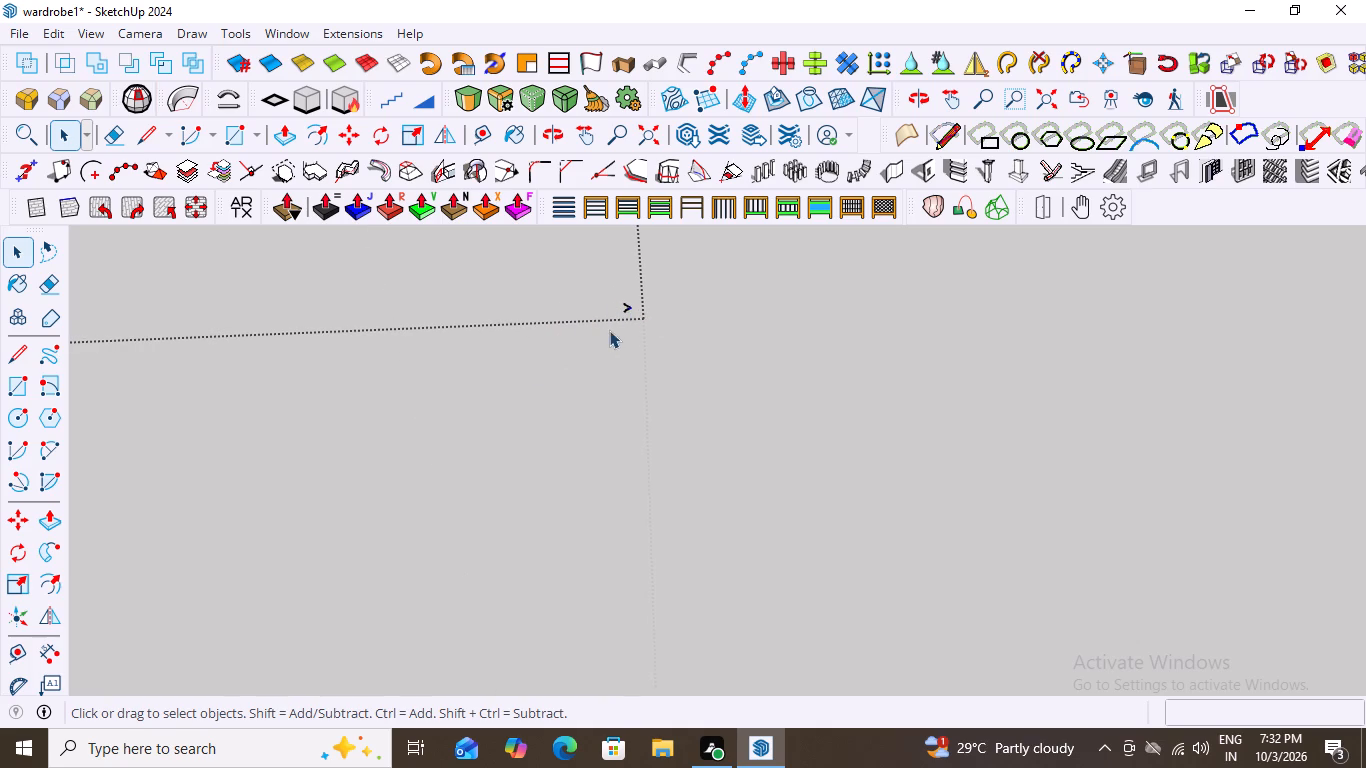
pyautogui.scroll(15, 624, 307)
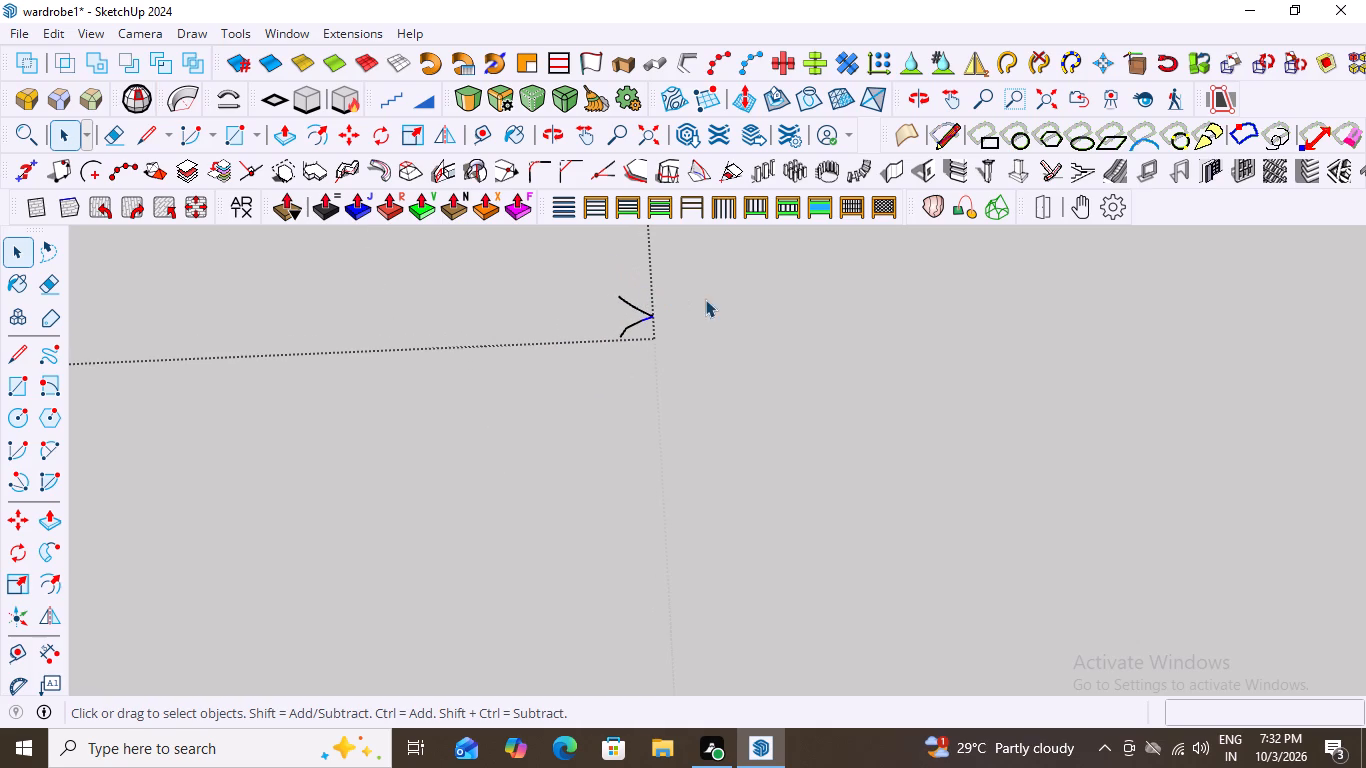
pyautogui.moveTo(709, 300); pyautogui.dragTo(562, 370)
pyautogui.press('Delete')
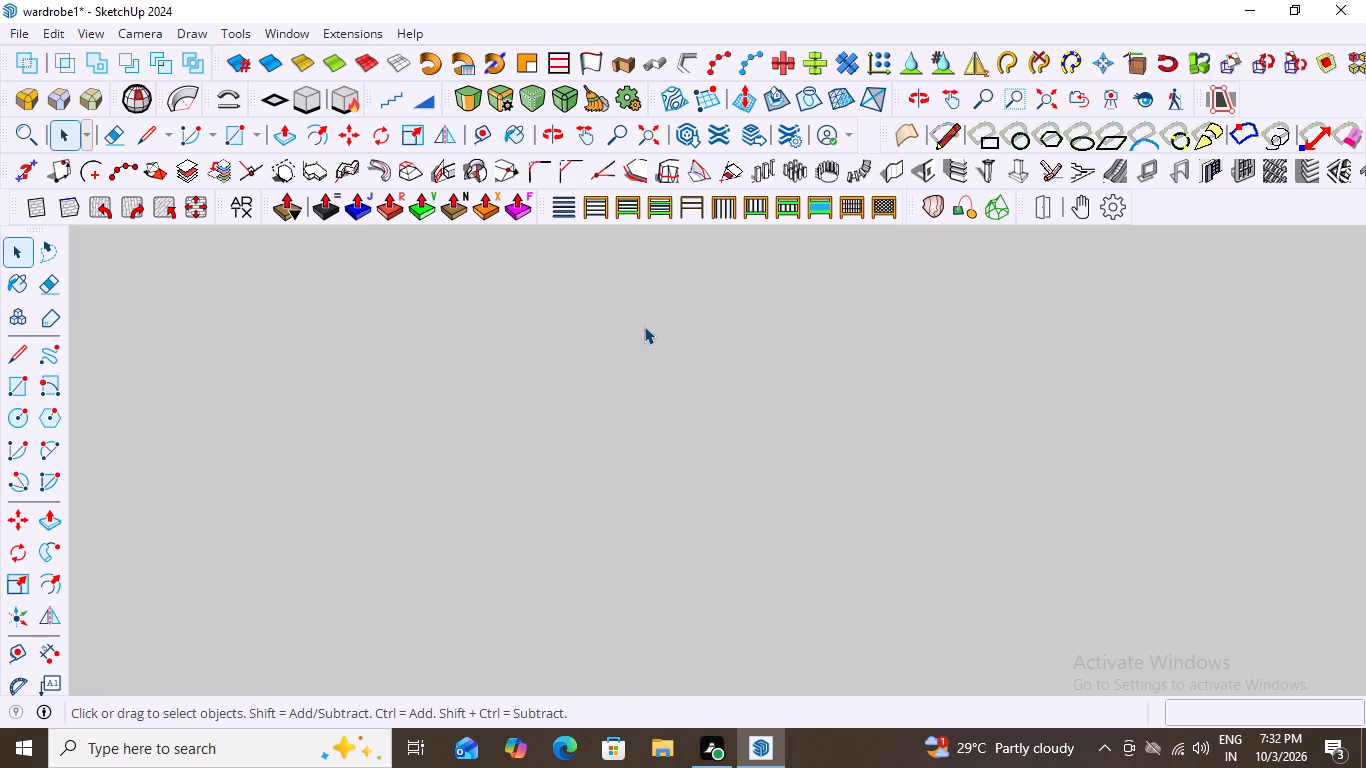
# Examine the remaining garment rows in relation to the rest of the model and leave the hanging clothes group.
pyautogui.scroll(-19, 644, 326)
pyautogui.scroll(1, 611, 322)
pyautogui.scroll(-4, 590, 313)
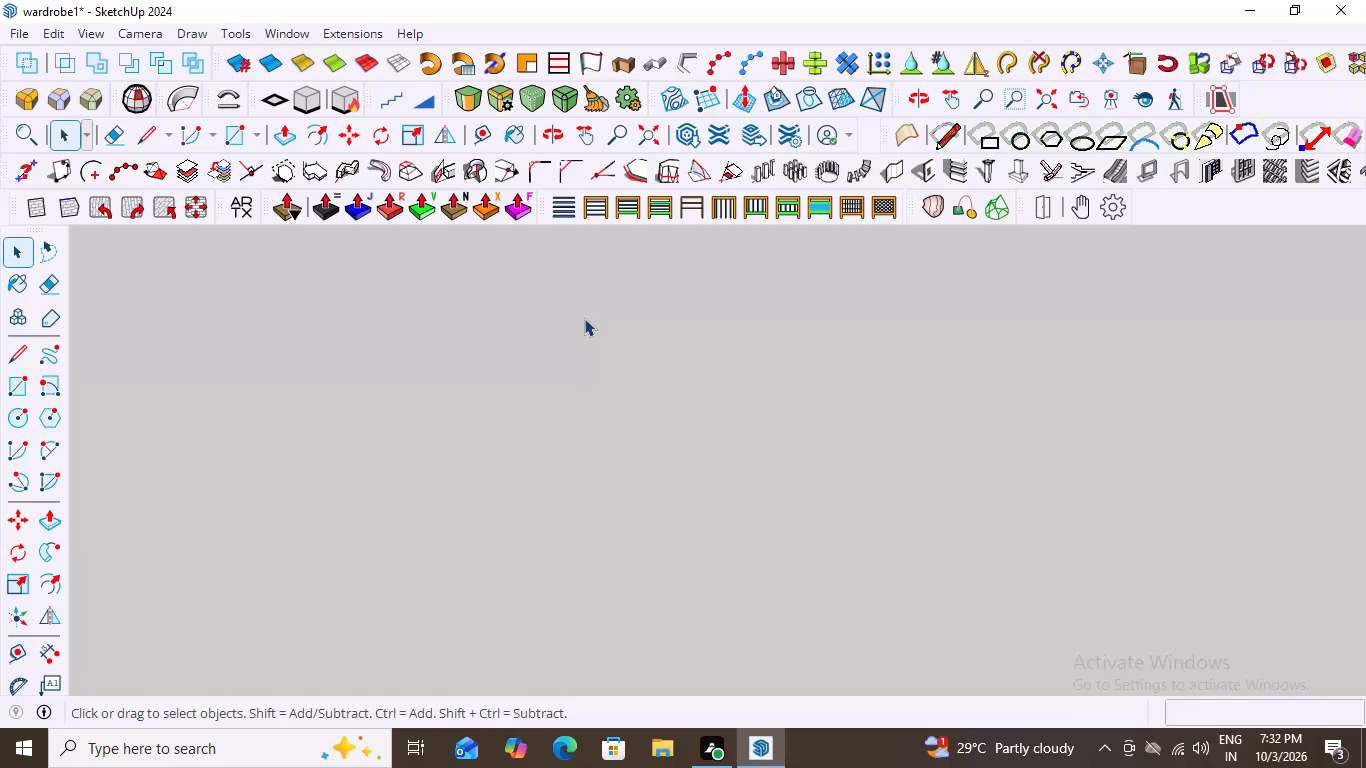
pyautogui.scroll(-15, 474, 311)
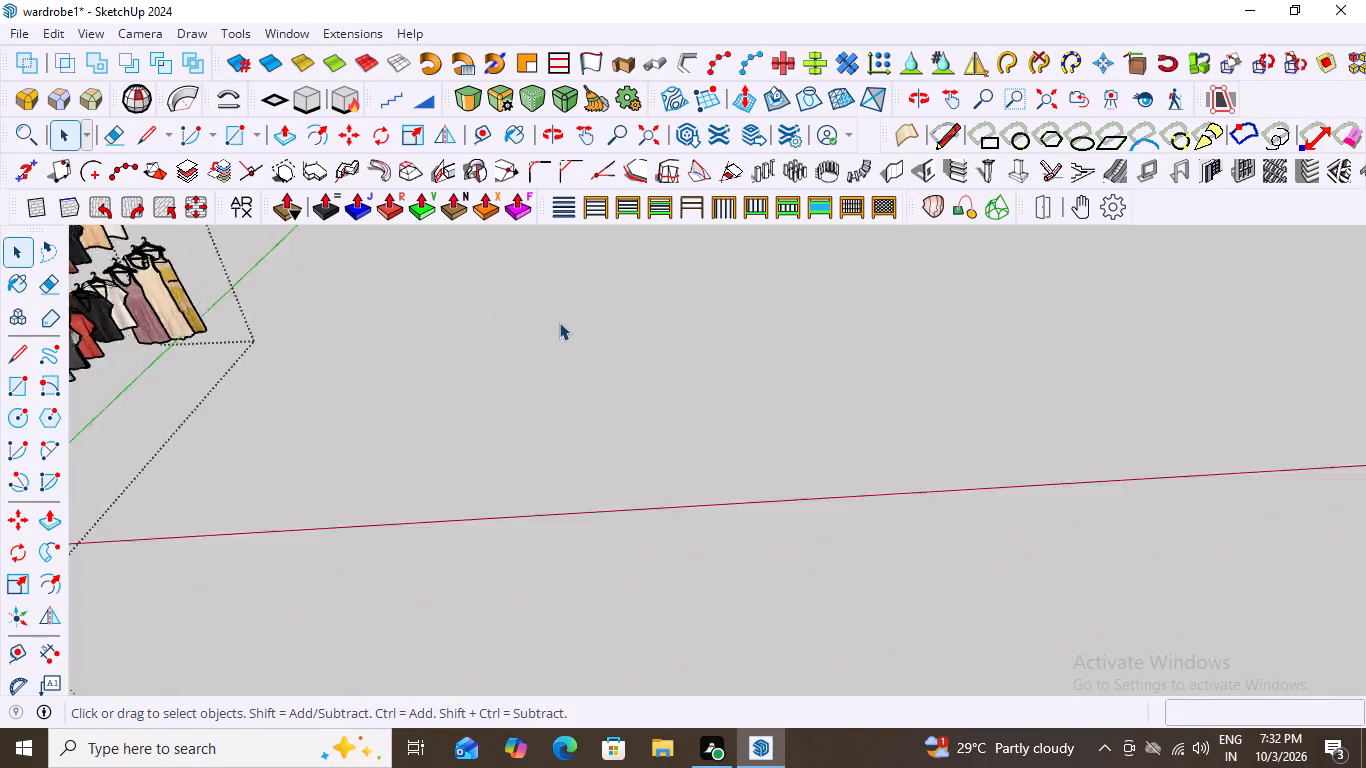
pyautogui.scroll(-18, 559, 322)
pyautogui.scroll(11, 321, 332)
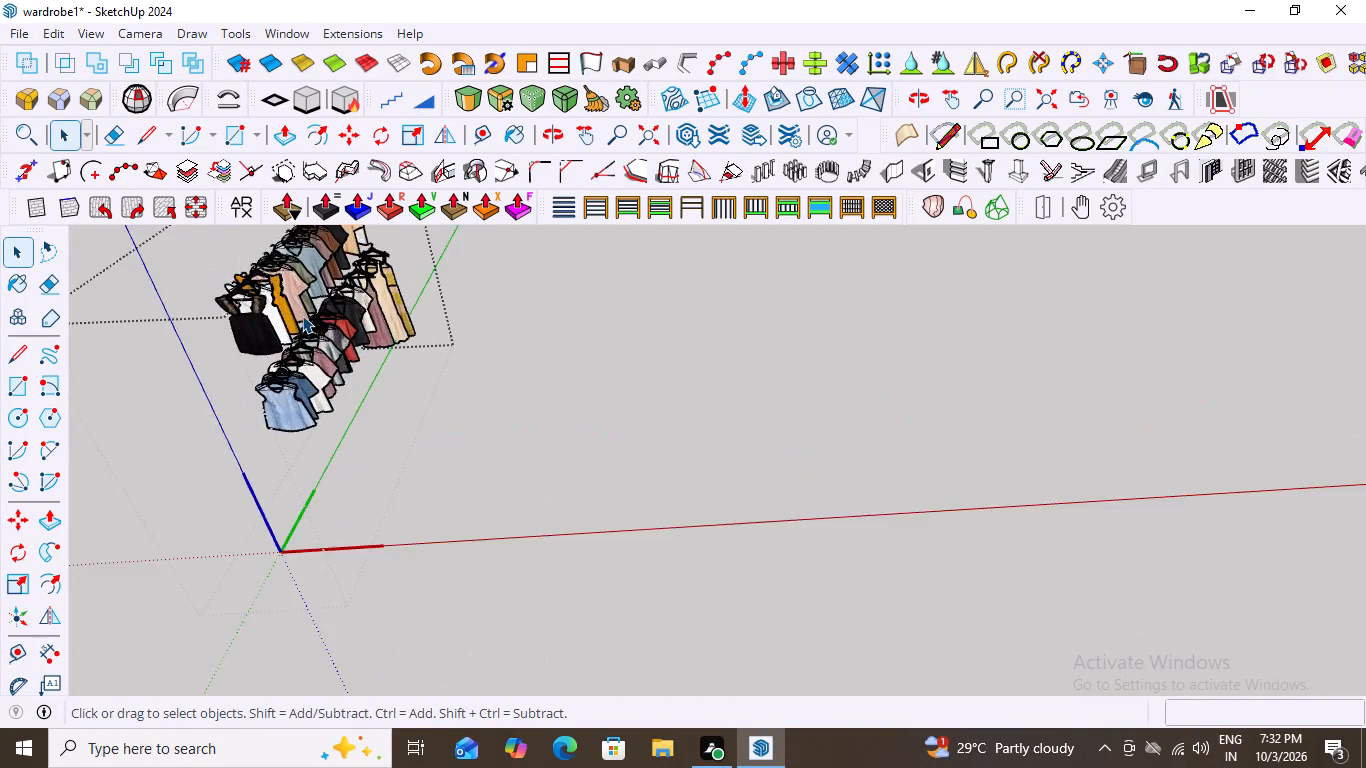
pyautogui.scroll(3, 302, 315)
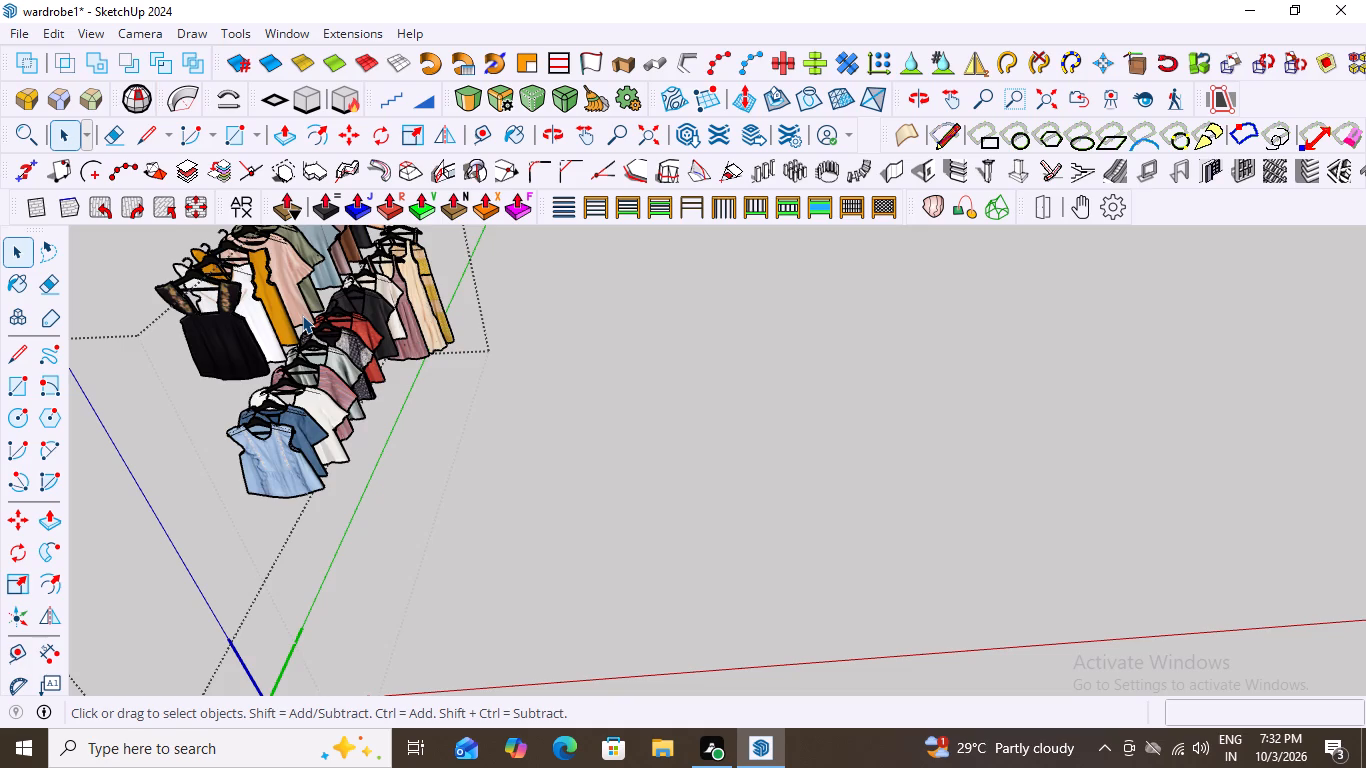
pyautogui.scroll(-20, 302, 315)
pyautogui.scroll(-7, 302, 315)
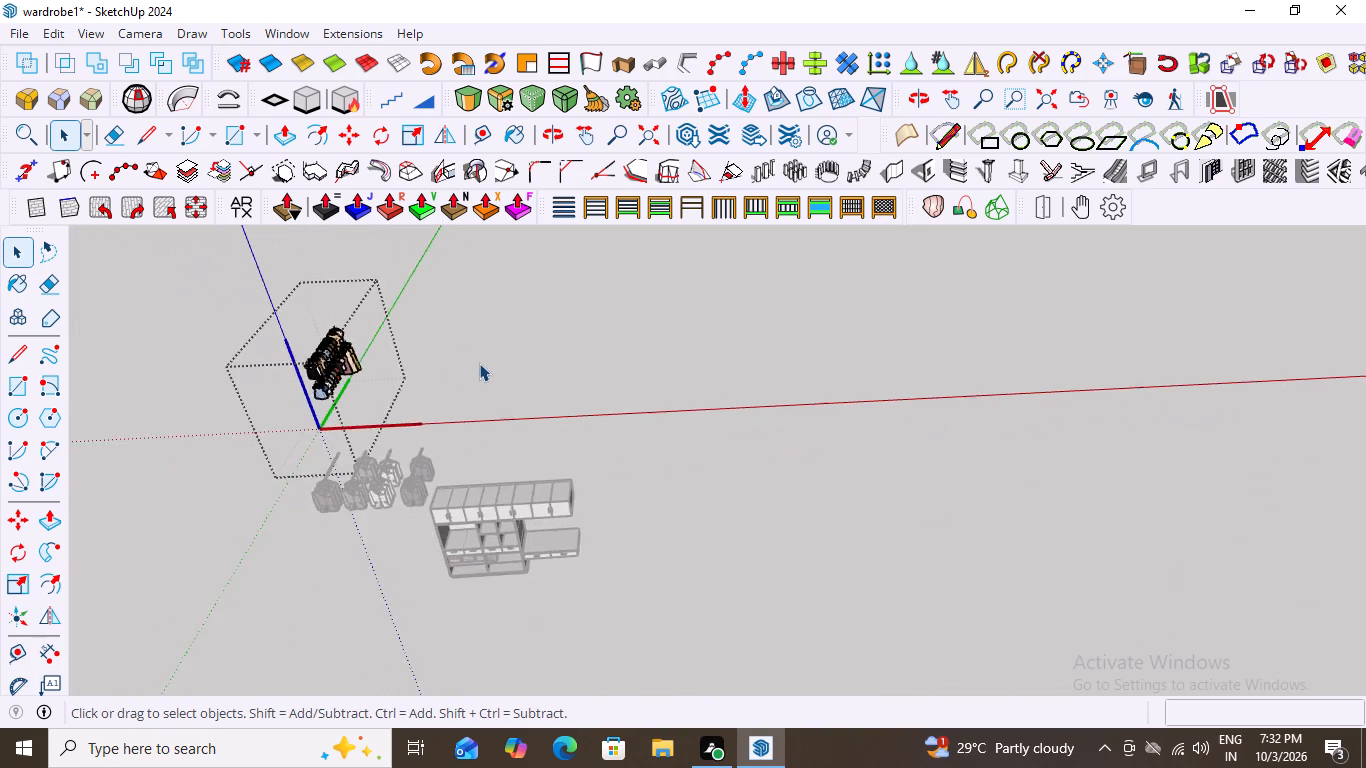
pyautogui.scroll(-4, 479, 363)
pyautogui.moveTo(392, 409); pyautogui.dragTo(446, 317, button='middle')
pyautogui.scroll(-2, 446, 317)
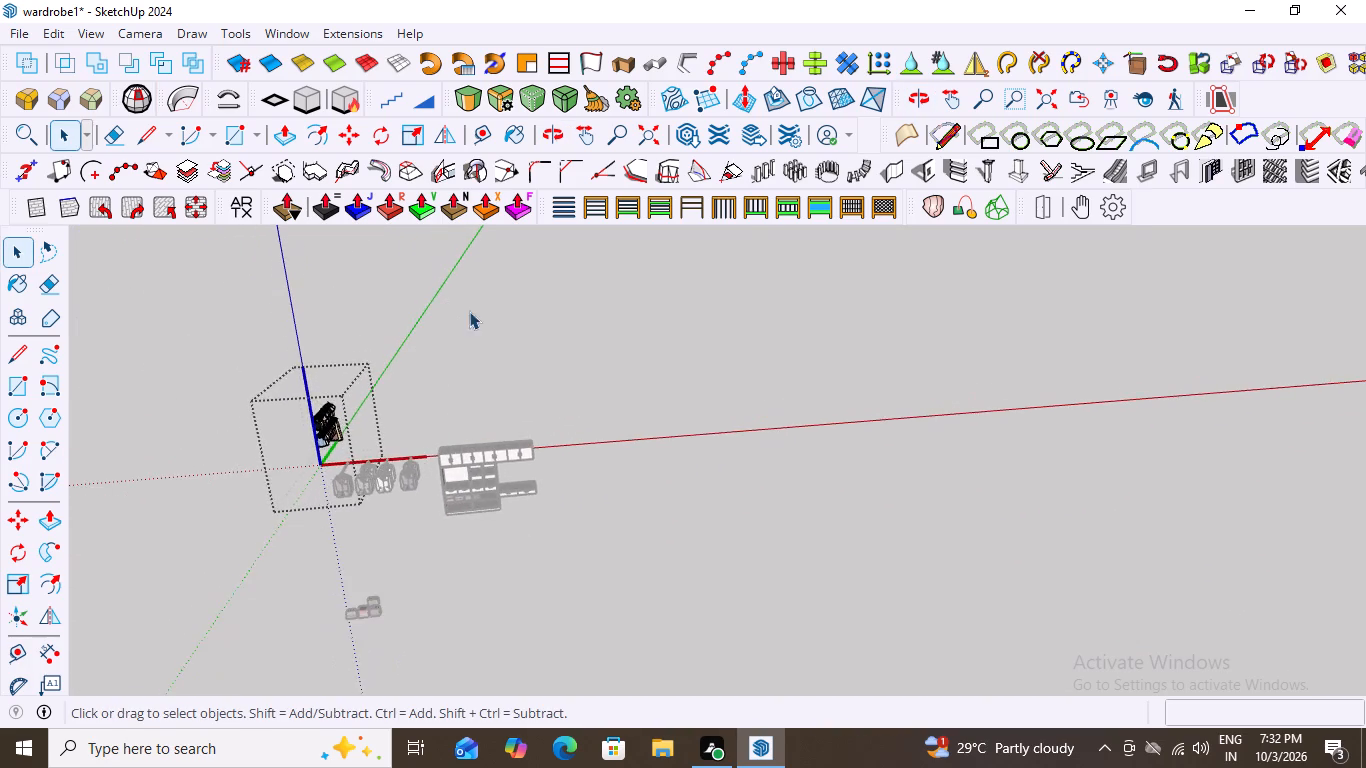
pyautogui.scroll(-11, 469, 311)
pyautogui.scroll(10, 435, 470)
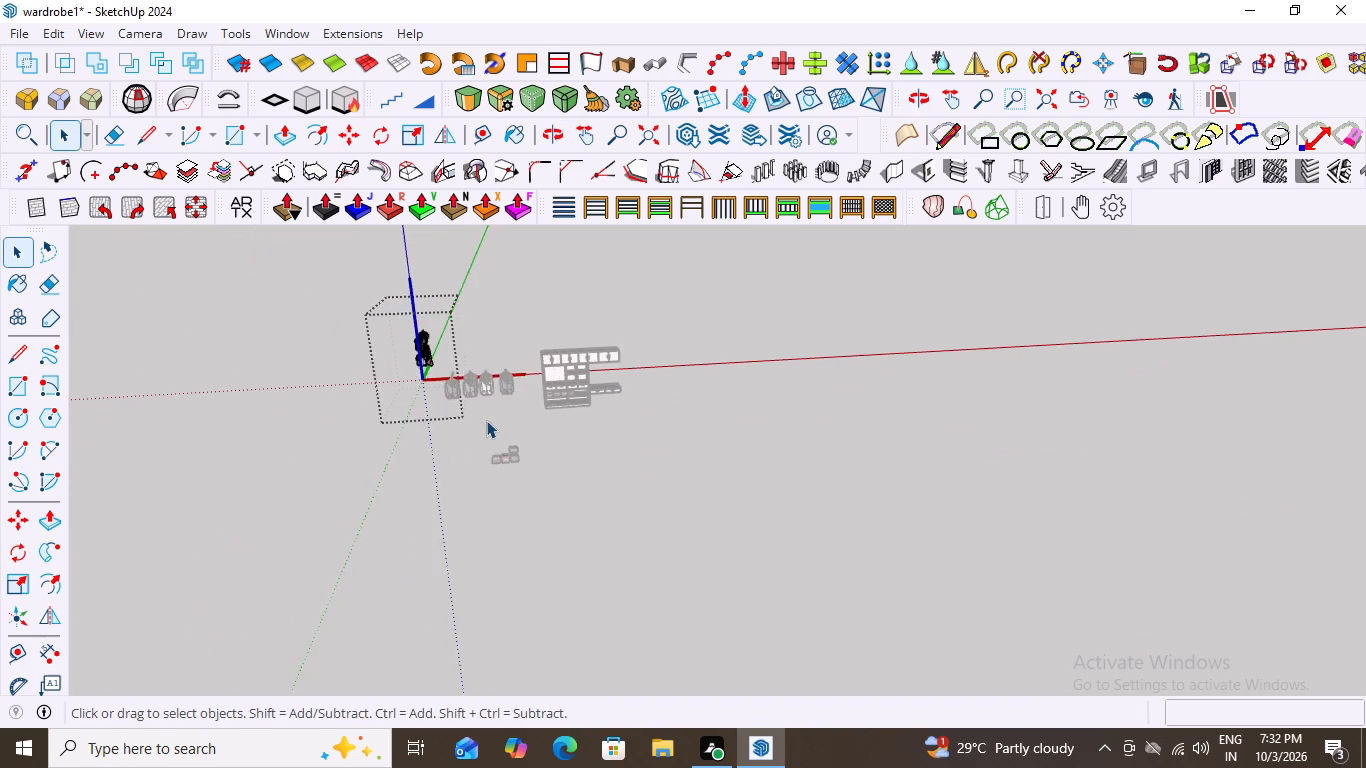
pyautogui.scroll(12, 486, 420)
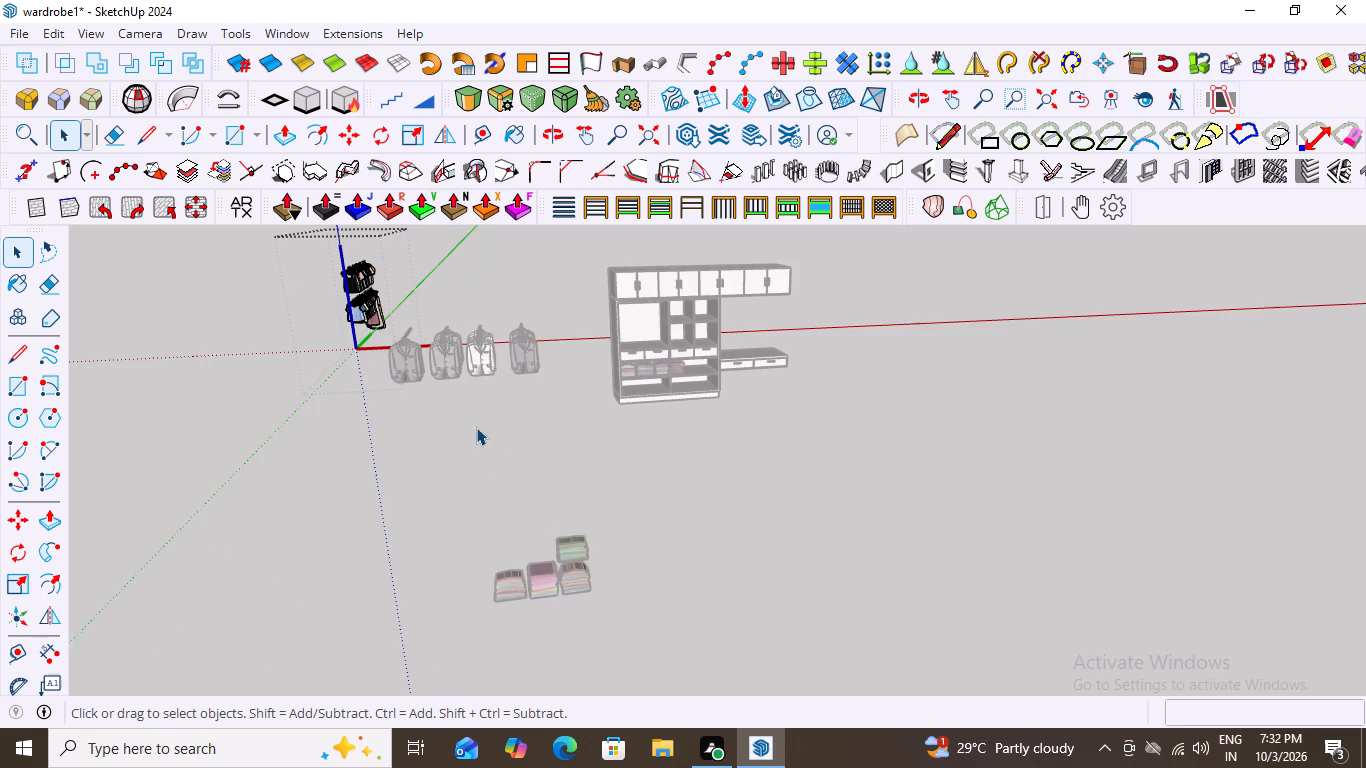
pyautogui.doubleClick(474, 429)
# Open the folded clothes group containing the spare stacks in front of the wardrobe for editing.
pyautogui.scroll(-3, 503, 398)
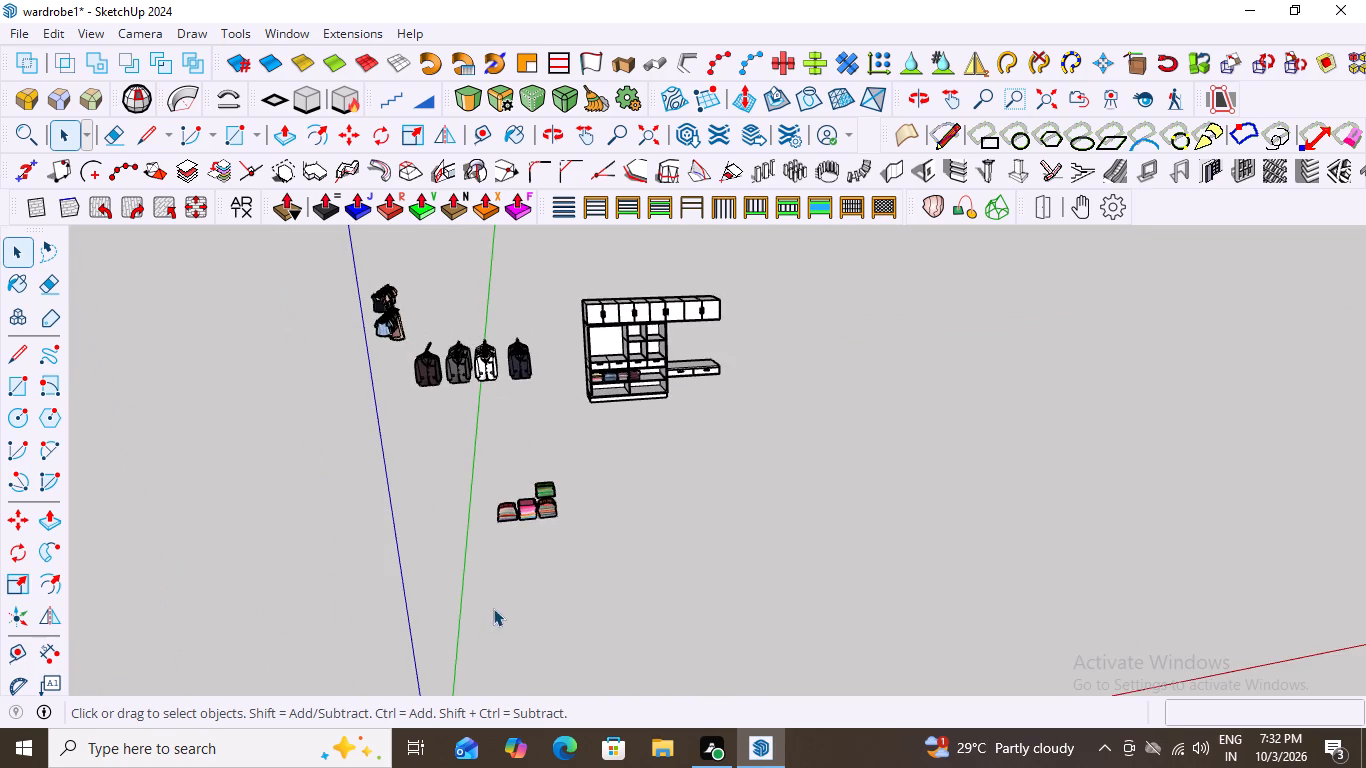
pyautogui.scroll(7, 573, 477)
pyautogui.scroll(7, 454, 597)
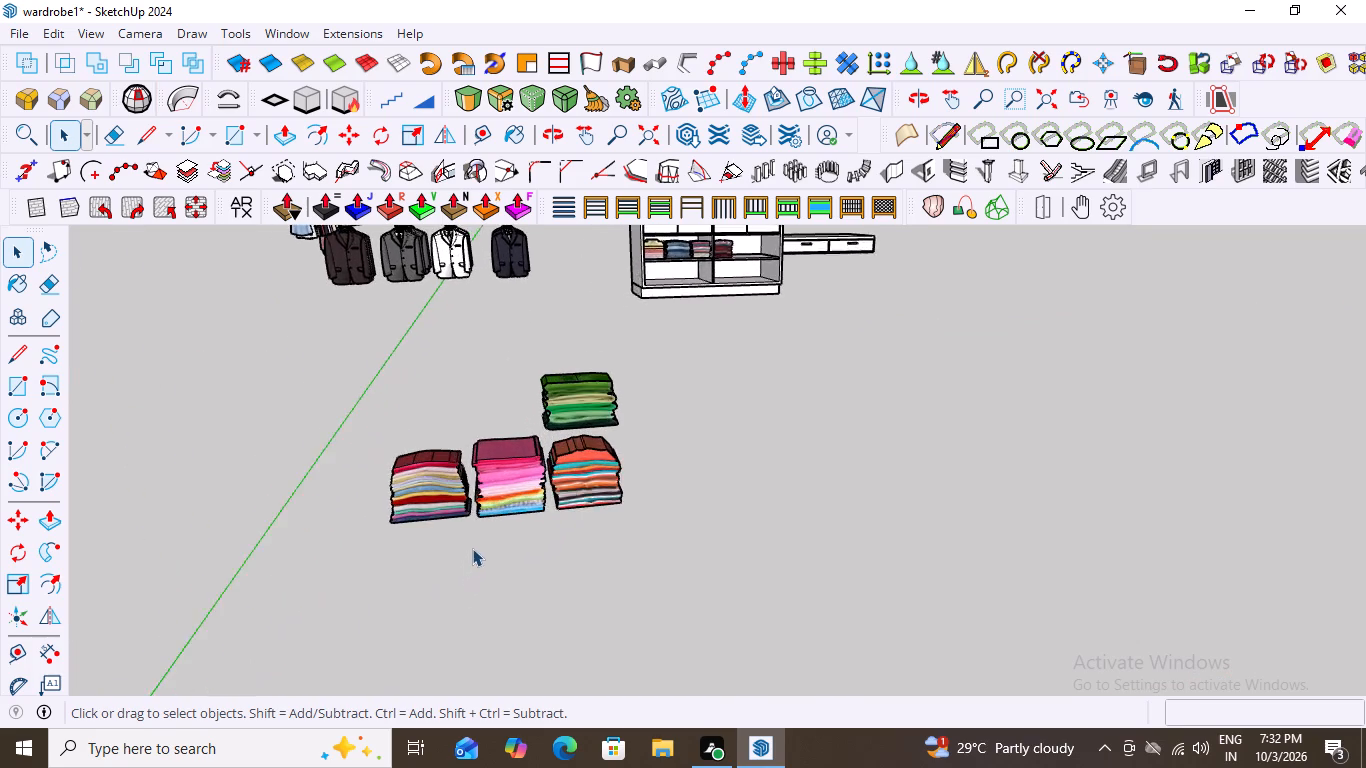
pyautogui.scroll(4, 472, 548)
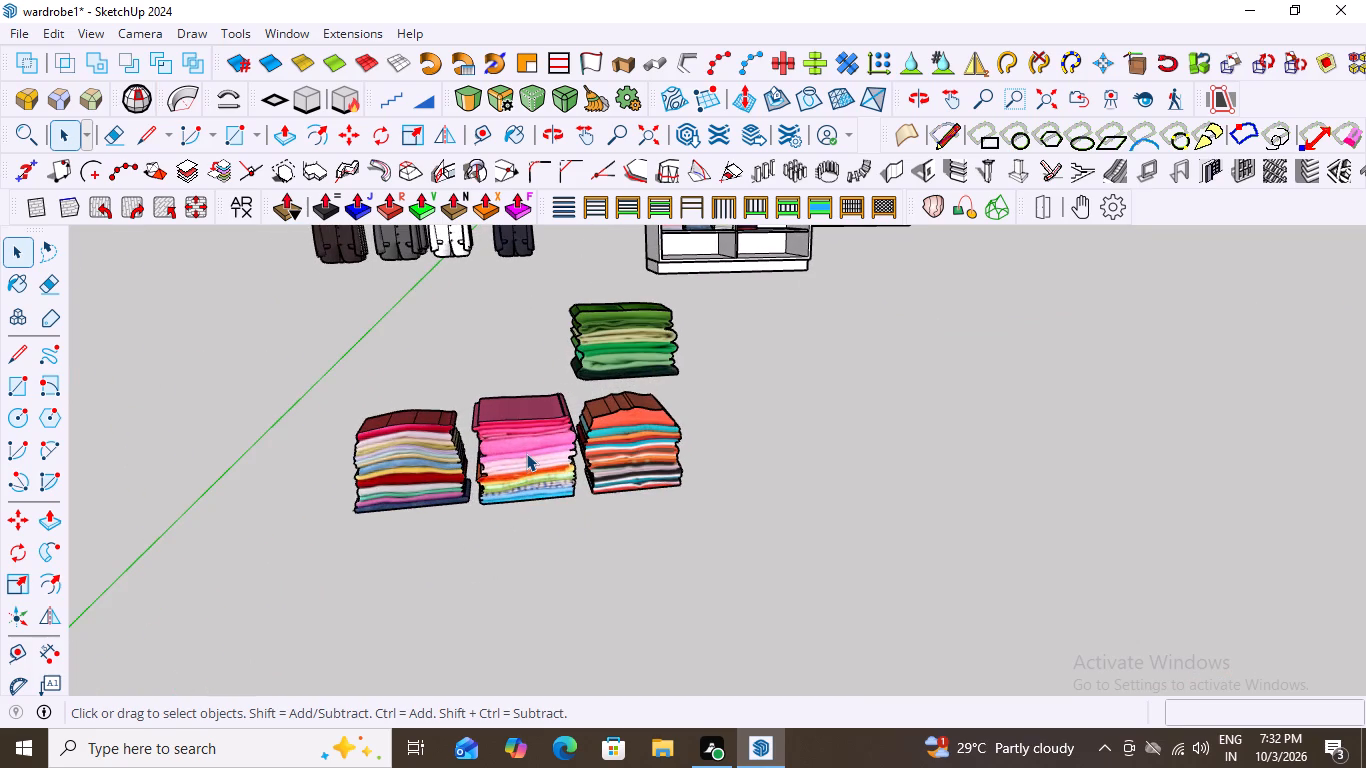
pyautogui.click(635, 336)
pyautogui.doubleClick(620, 345)
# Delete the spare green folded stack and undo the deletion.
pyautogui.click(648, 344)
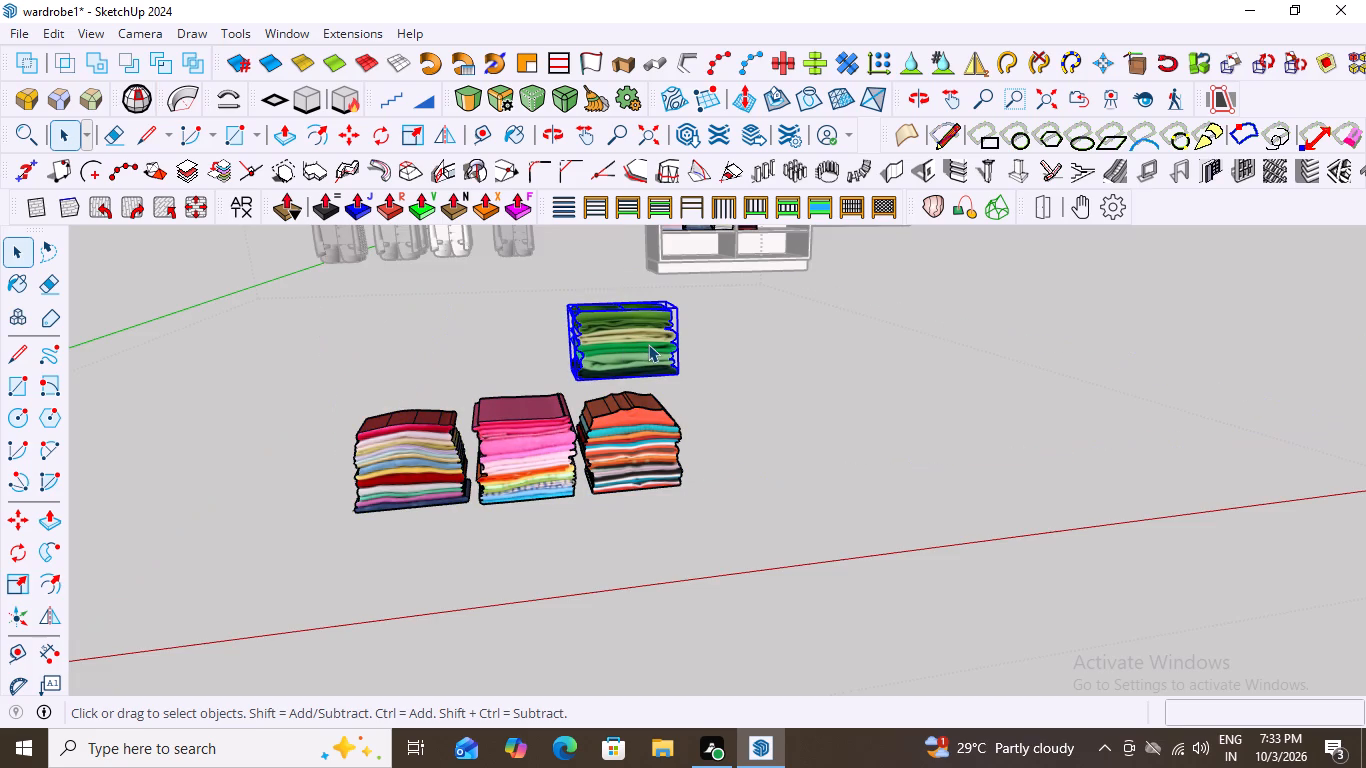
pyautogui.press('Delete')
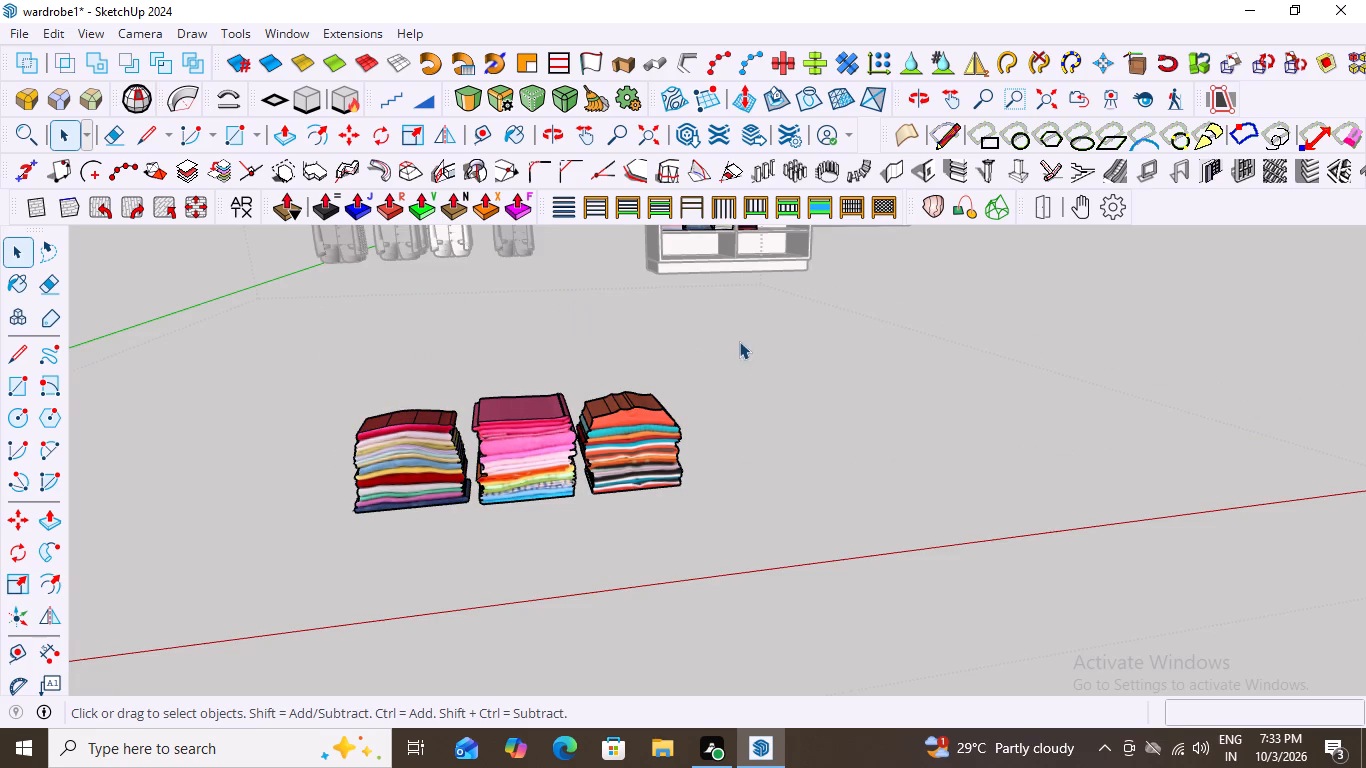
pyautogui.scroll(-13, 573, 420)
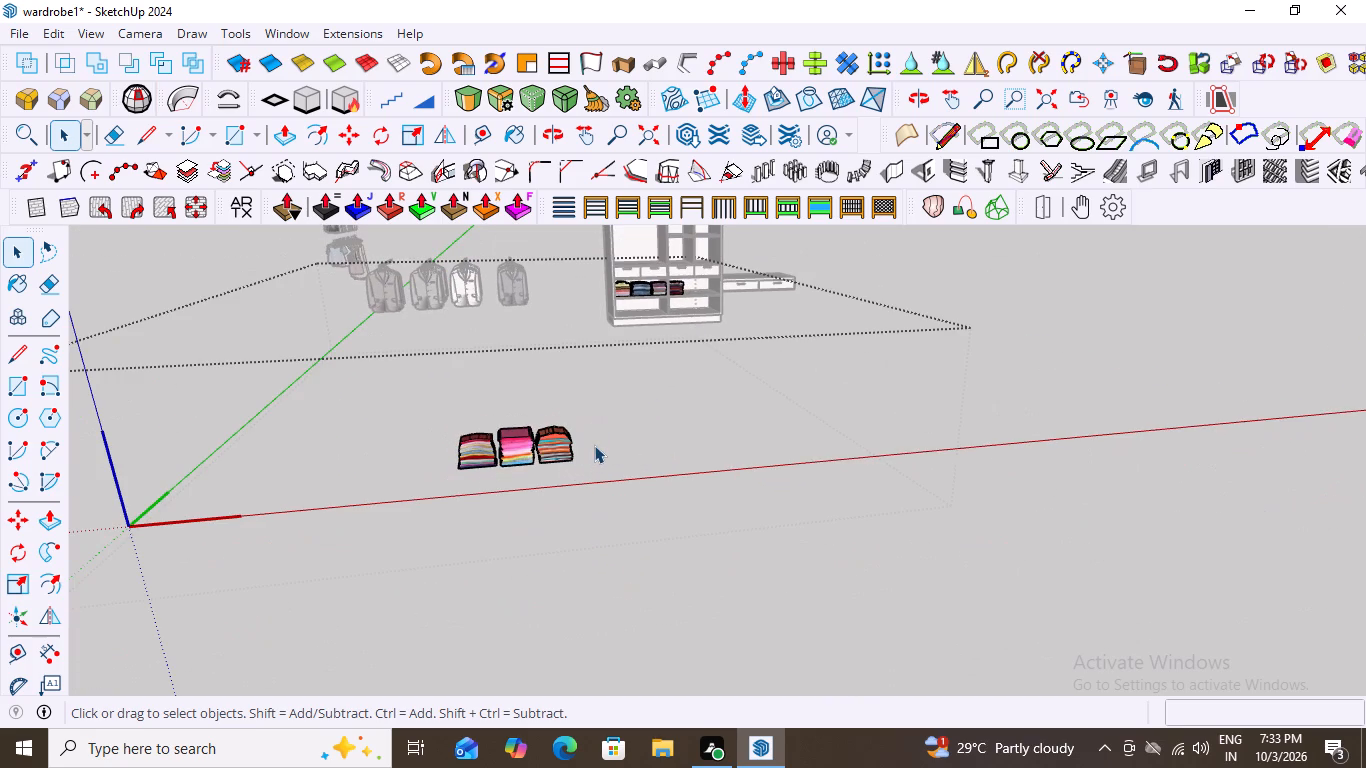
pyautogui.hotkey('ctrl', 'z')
# Move the spare green stack by its bottom front corner onto the wardrobe shelf beside the dark multicoloured stack, and leave the group.
pyautogui.scroll(3, 533, 401)
pyautogui.click(565, 402)
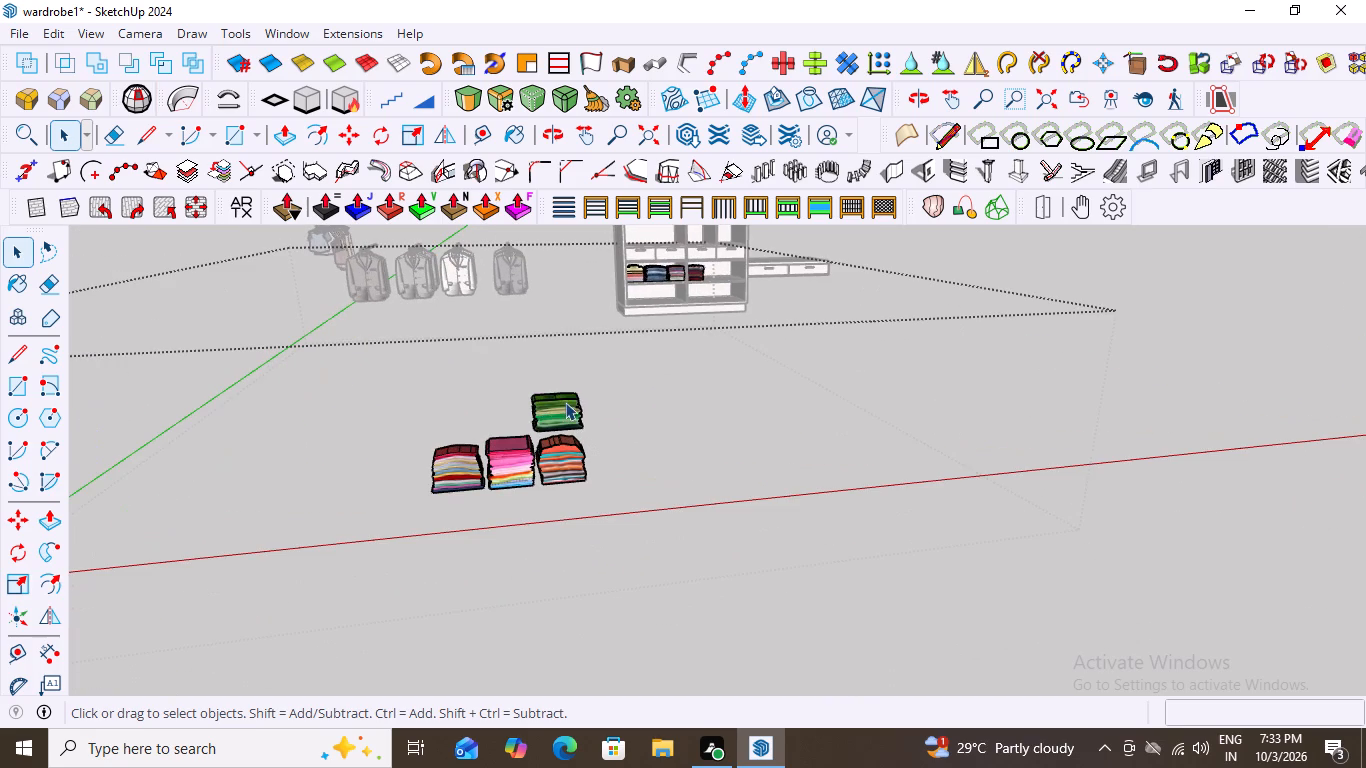
pyautogui.scroll(8, 550, 431)
pyautogui.press('m')
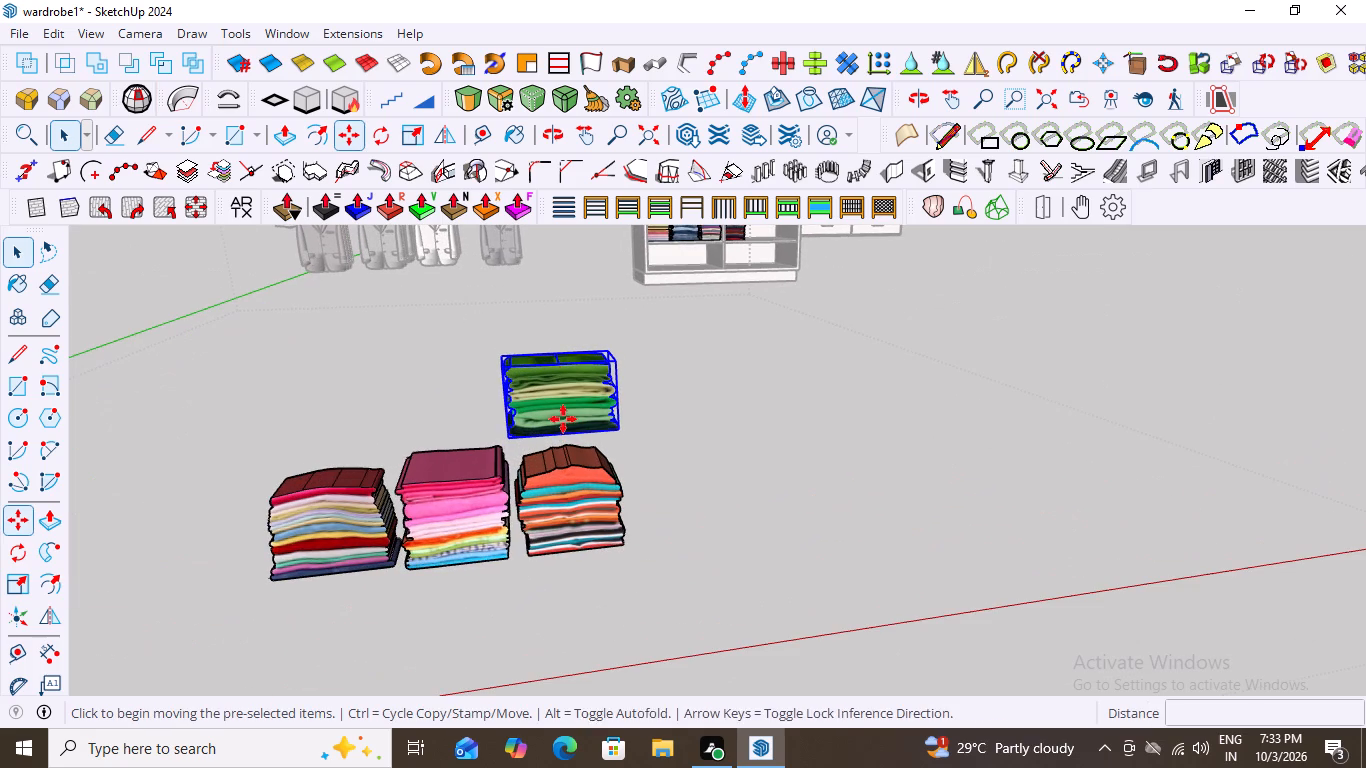
pyautogui.scroll(4, 626, 437)
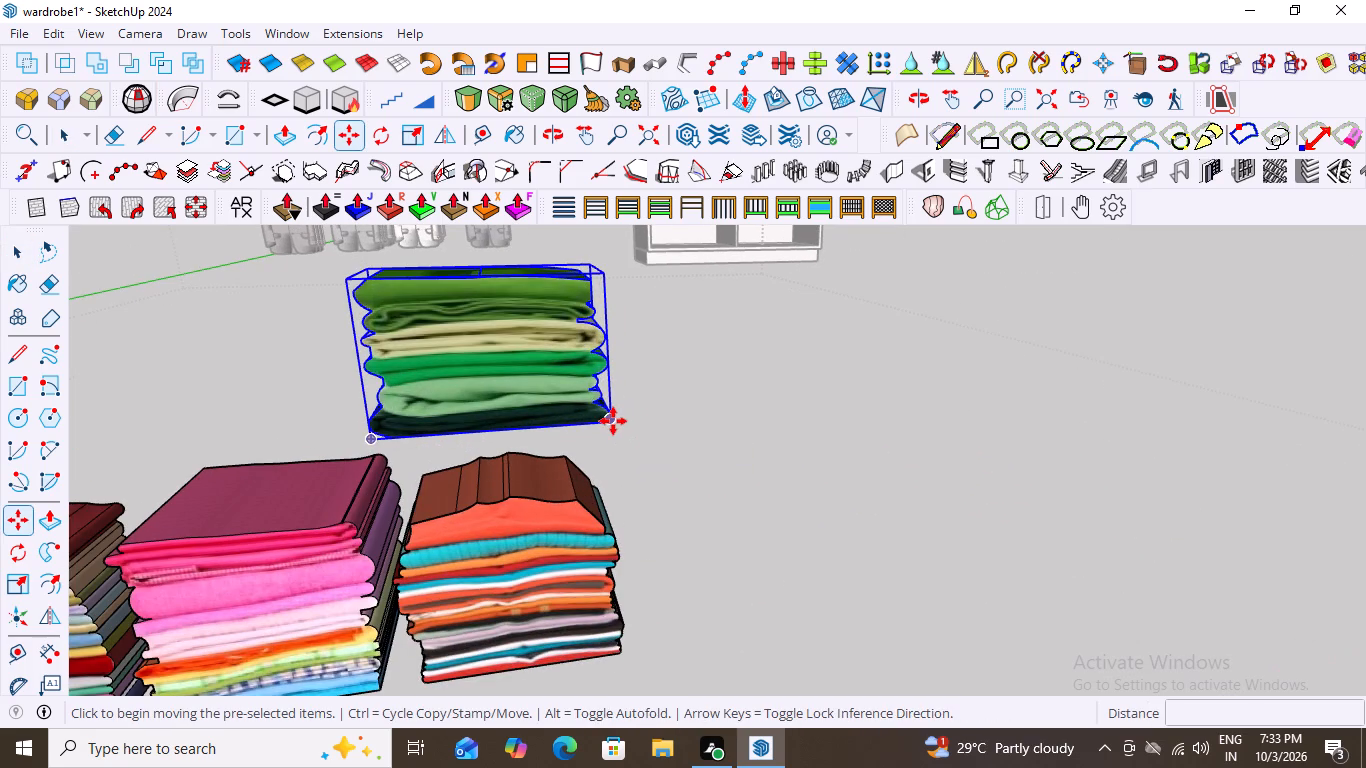
pyautogui.click(613, 421)
pyautogui.scroll(-15, 456, 494)
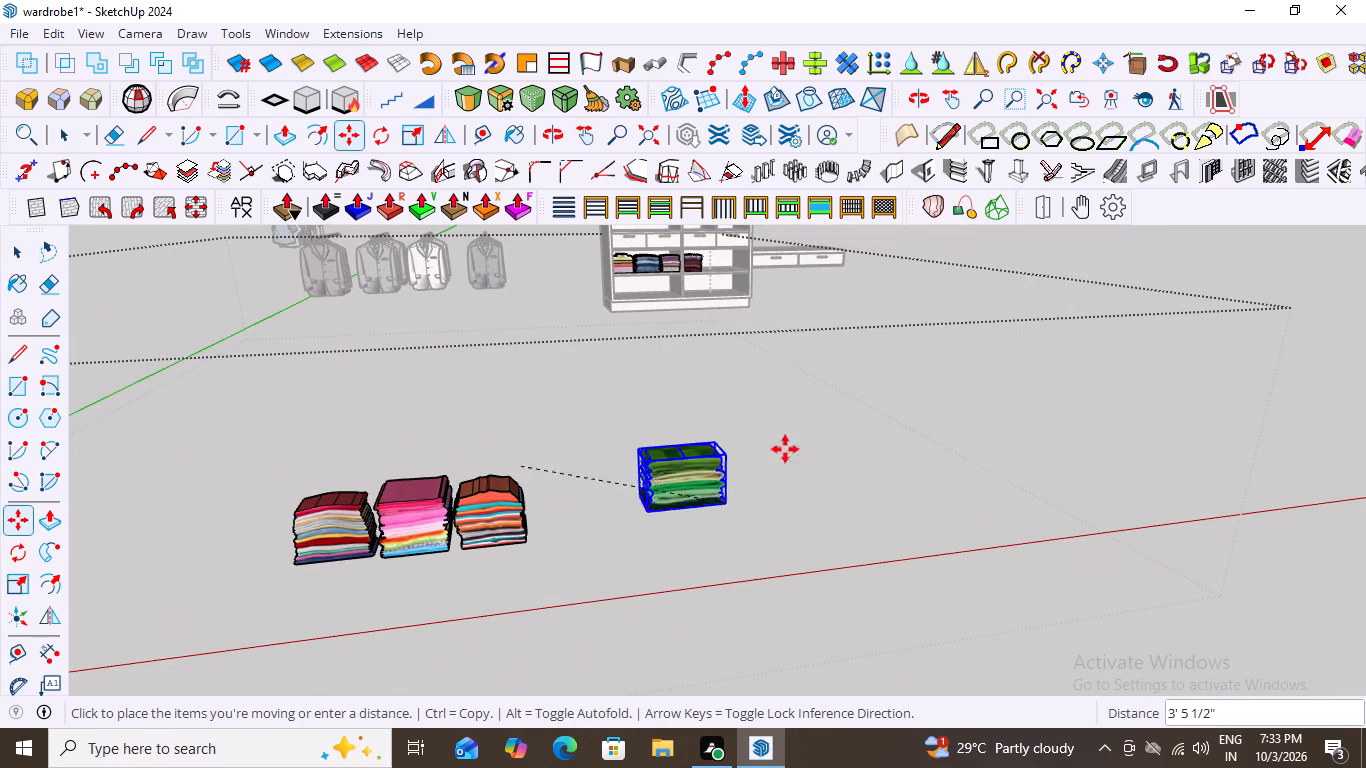
pyautogui.scroll(14, 769, 245)
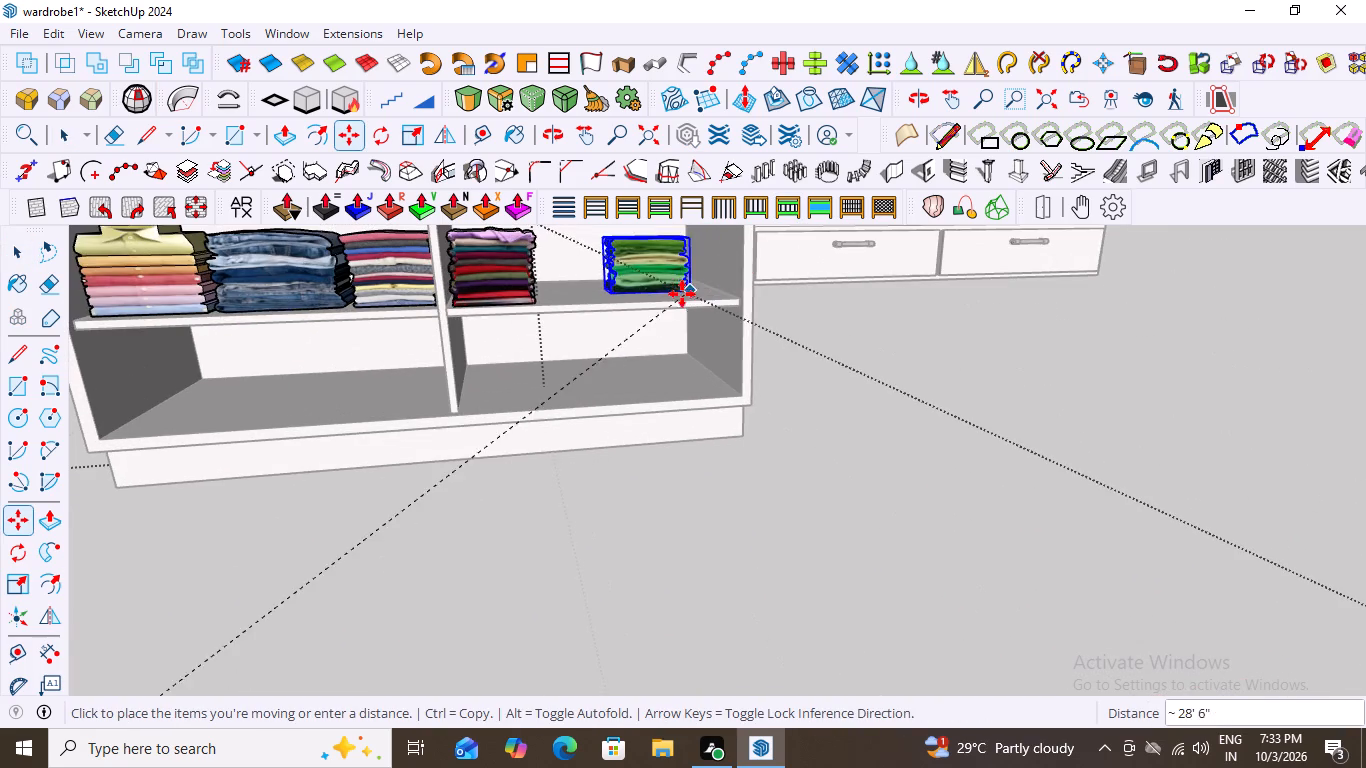
pyautogui.scroll(7, 618, 298)
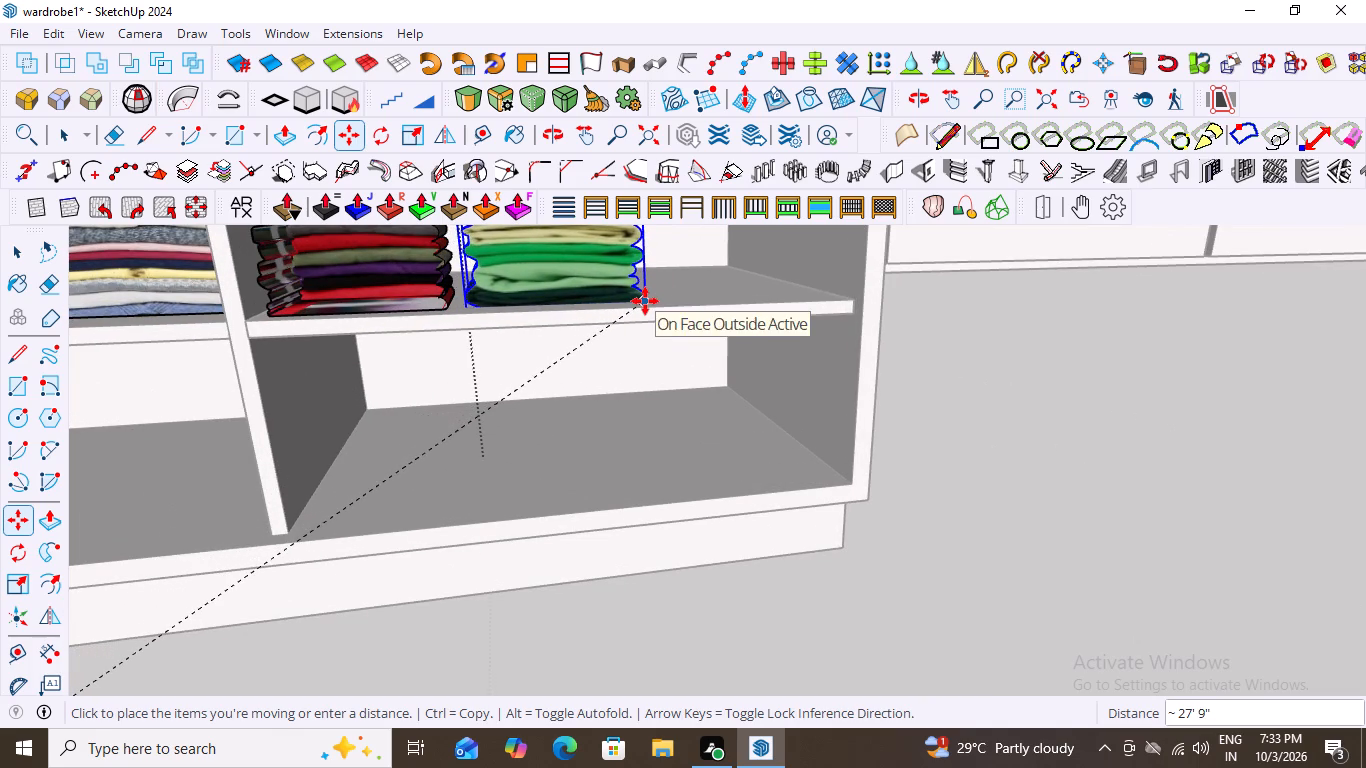
pyautogui.click(653, 297)
pyautogui.scroll(-2, 556, 431)
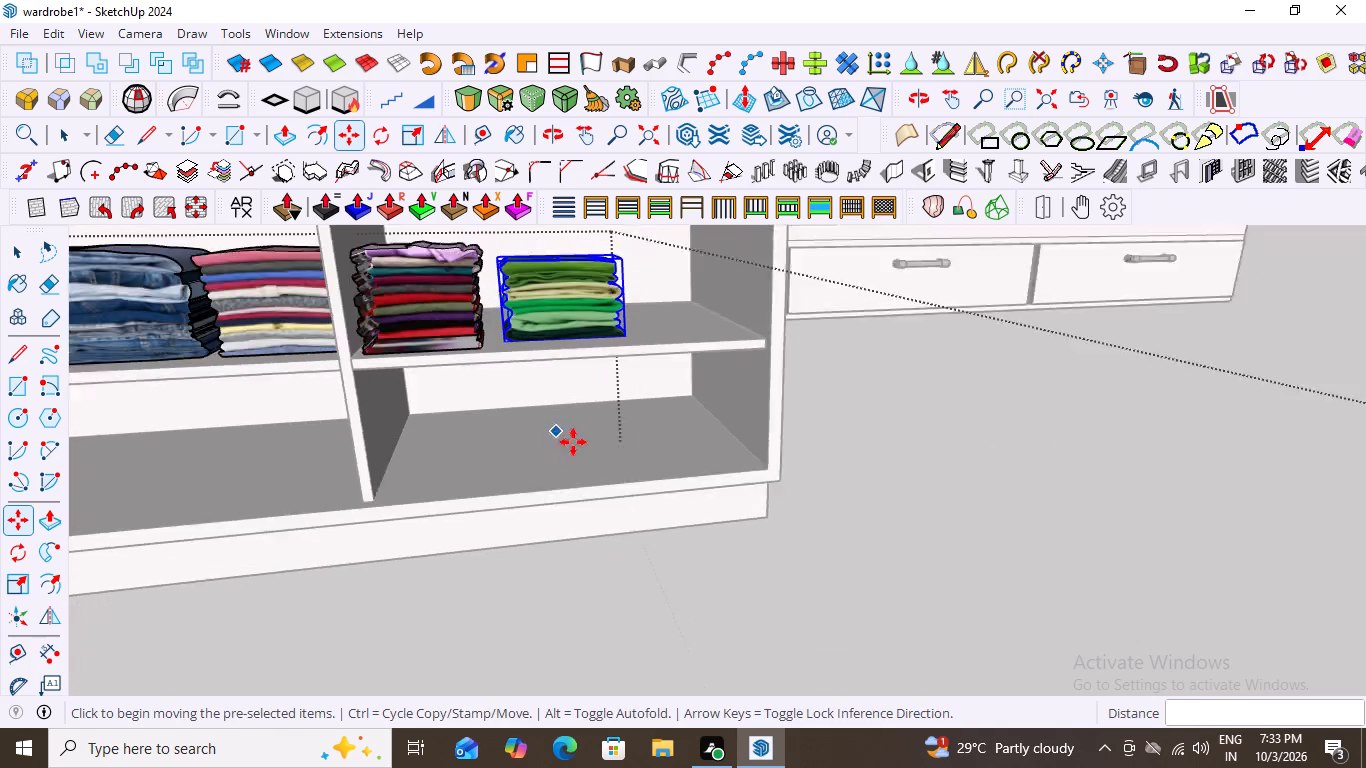
pyautogui.scroll(-9, 573, 442)
pyautogui.press('space')
pyautogui.click(815, 492)
pyautogui.scroll(3, 638, 360)
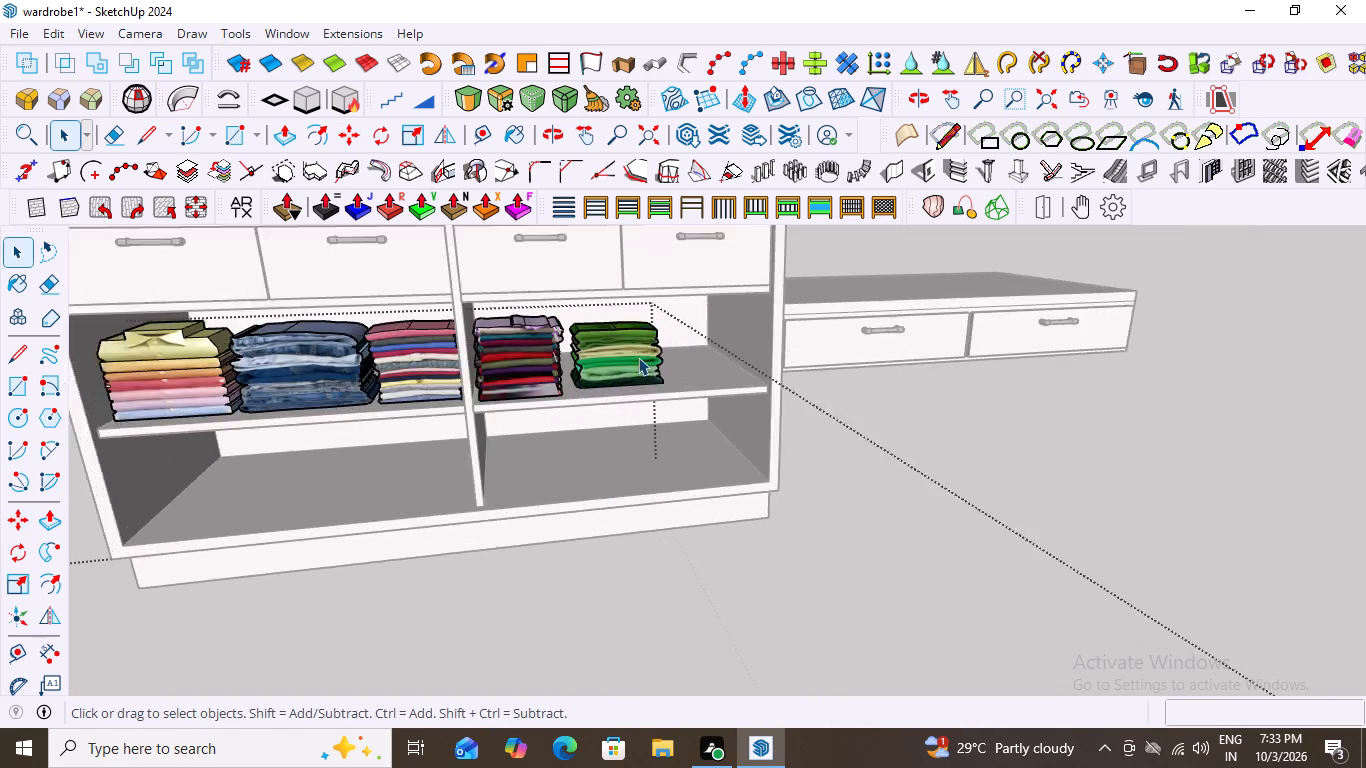
pyautogui.scroll(10, 638, 357)
pyautogui.scroll(-11, 627, 360)
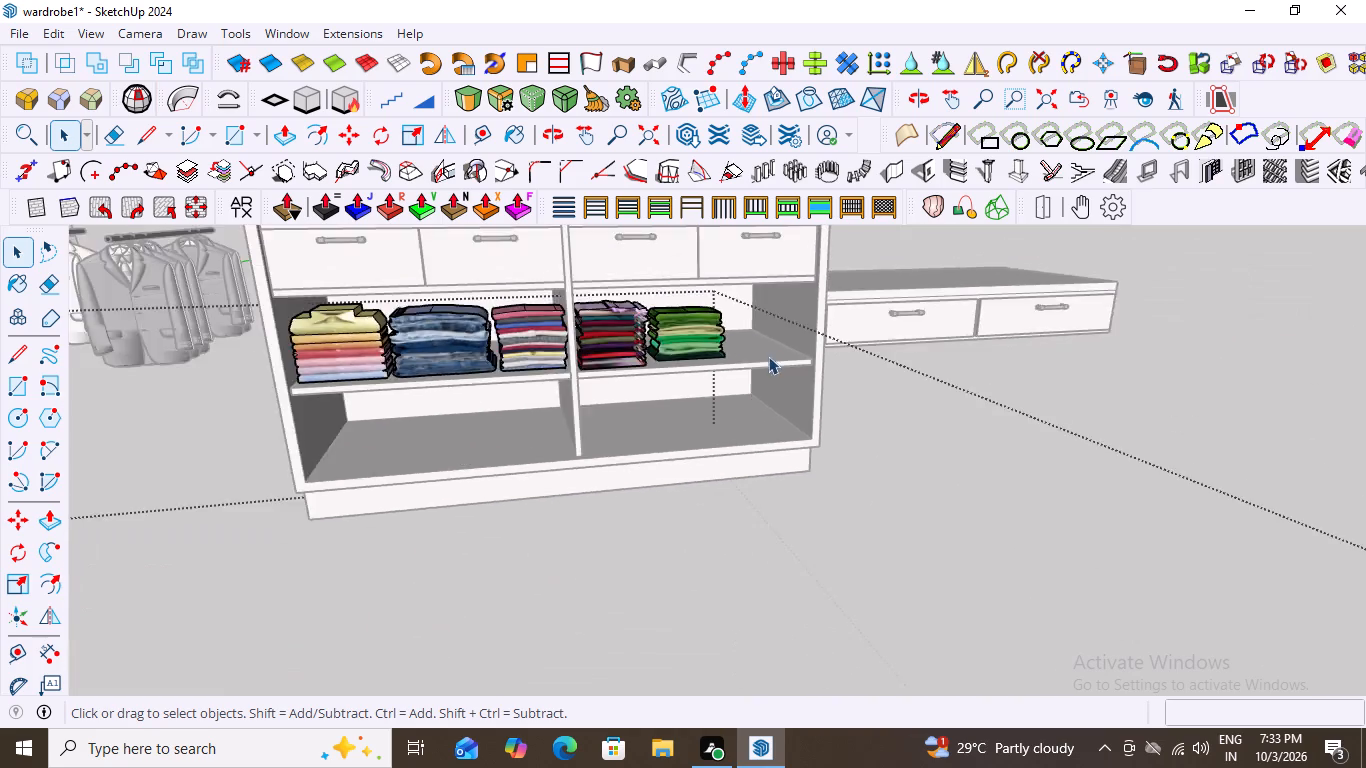
pyautogui.scroll(-12, 768, 356)
pyautogui.click(955, 315)
# Reopen the folded clothes group, delete the three spare stacks standing in front of the wardrobe, and leave the group.
pyautogui.scroll(-8, 737, 360)
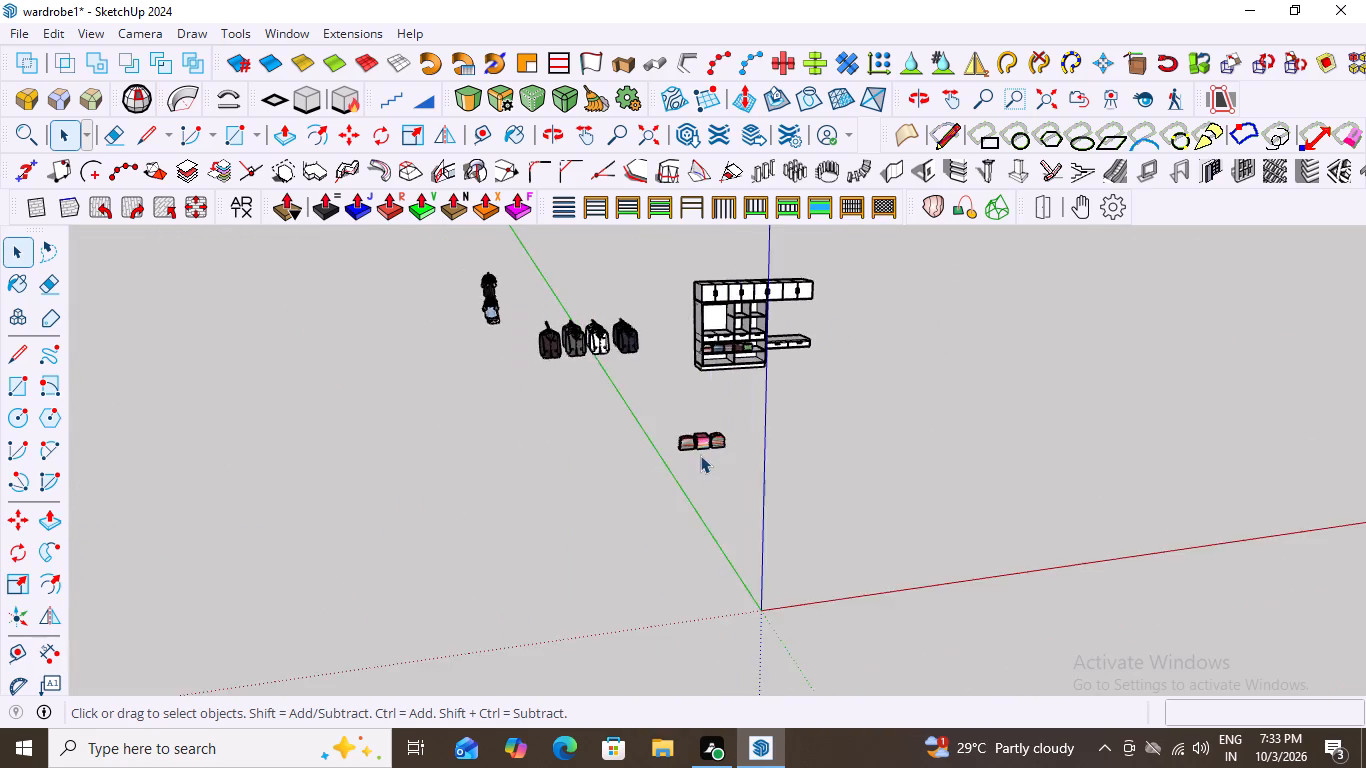
pyautogui.scroll(13, 699, 455)
pyautogui.click(642, 415)
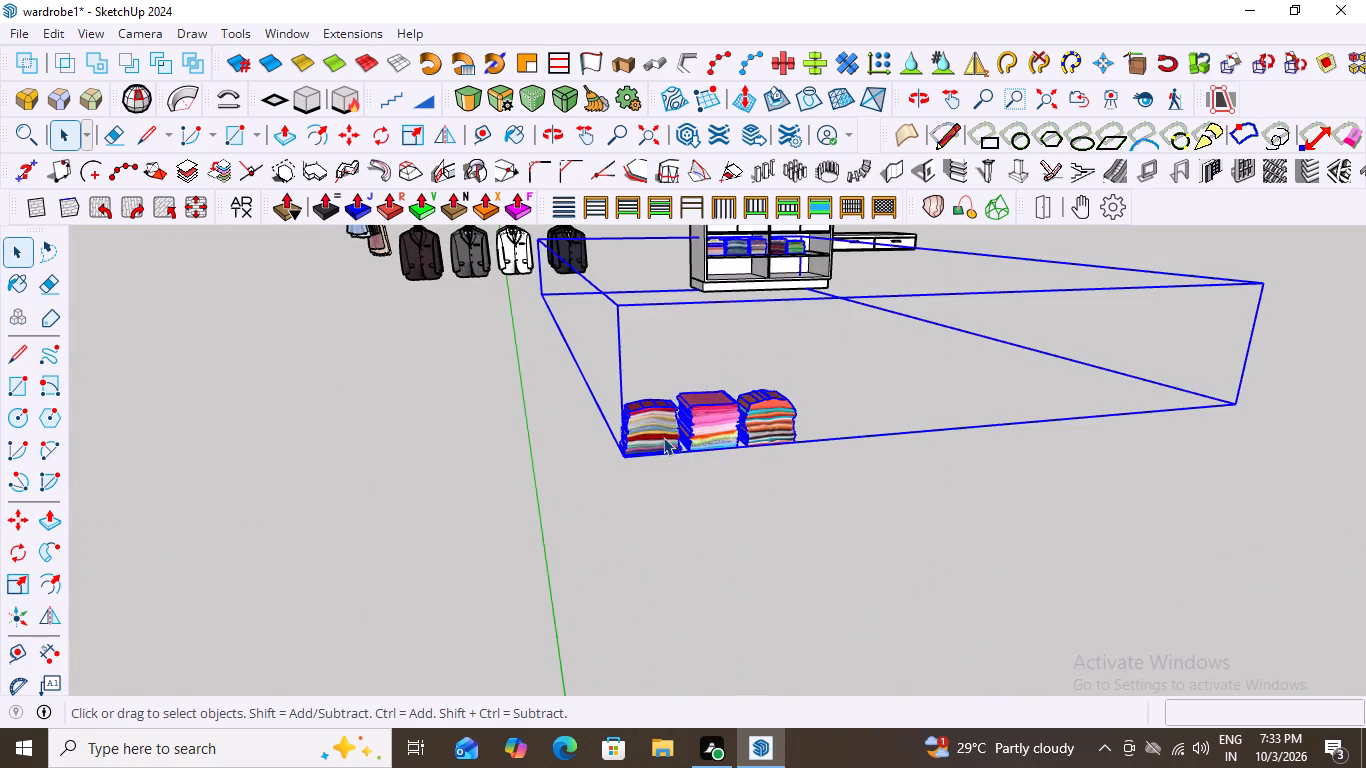
pyautogui.scroll(3, 665, 436)
pyautogui.doubleClick(660, 420)
pyautogui.scroll(1, 660, 420)
pyautogui.click(660, 420)
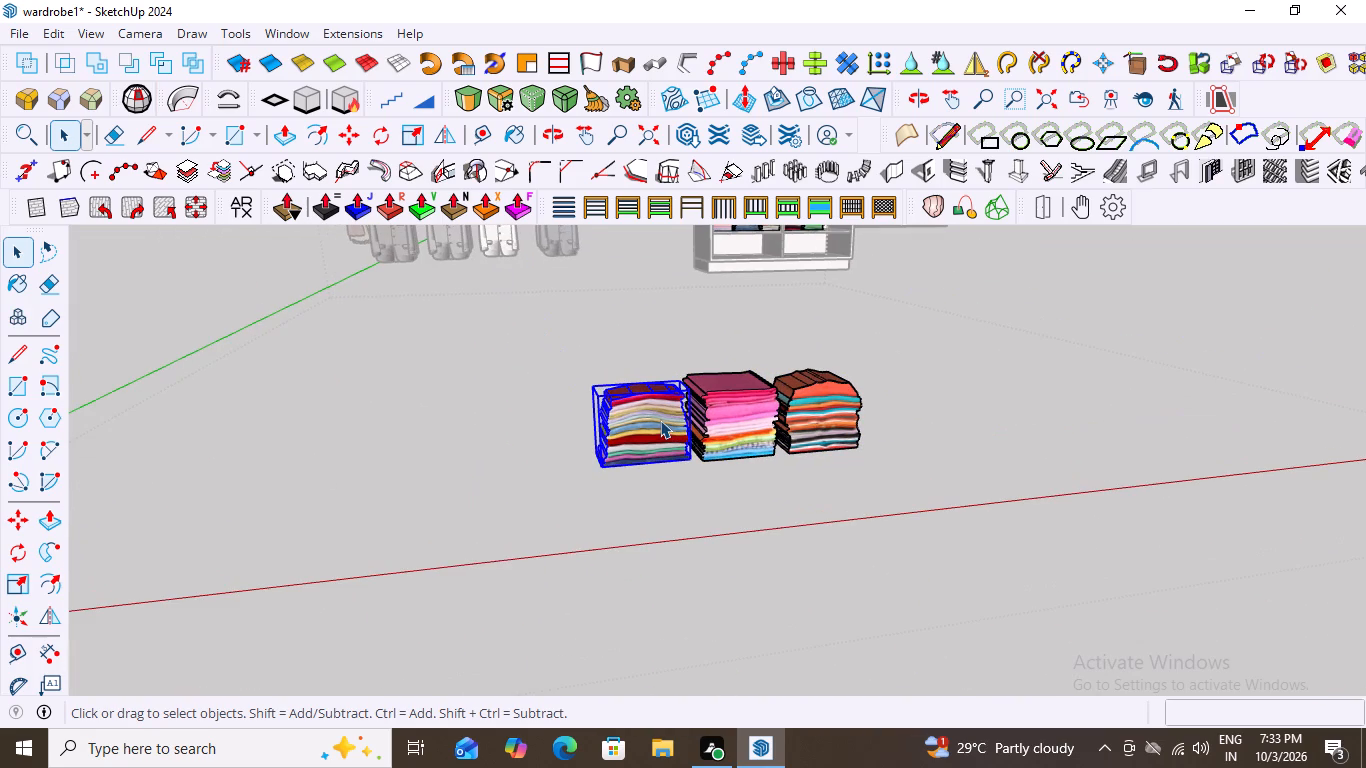
pyautogui.press('Delete')
pyautogui.click(719, 423)
pyautogui.press('Delete')
pyautogui.moveTo(784, 422); pyautogui.dragTo(793, 422)
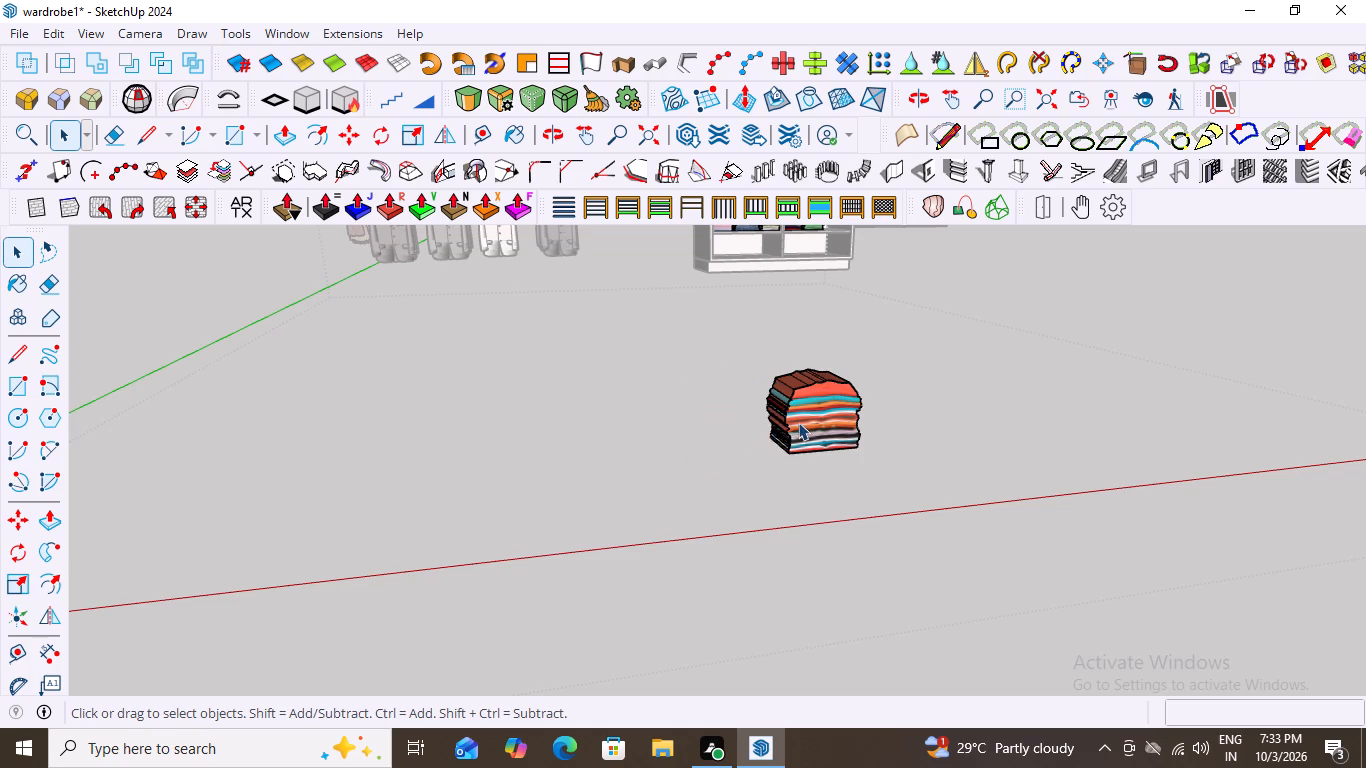
pyautogui.click(807, 422)
pyautogui.press('Delete')
pyautogui.scroll(-18, 536, 391)
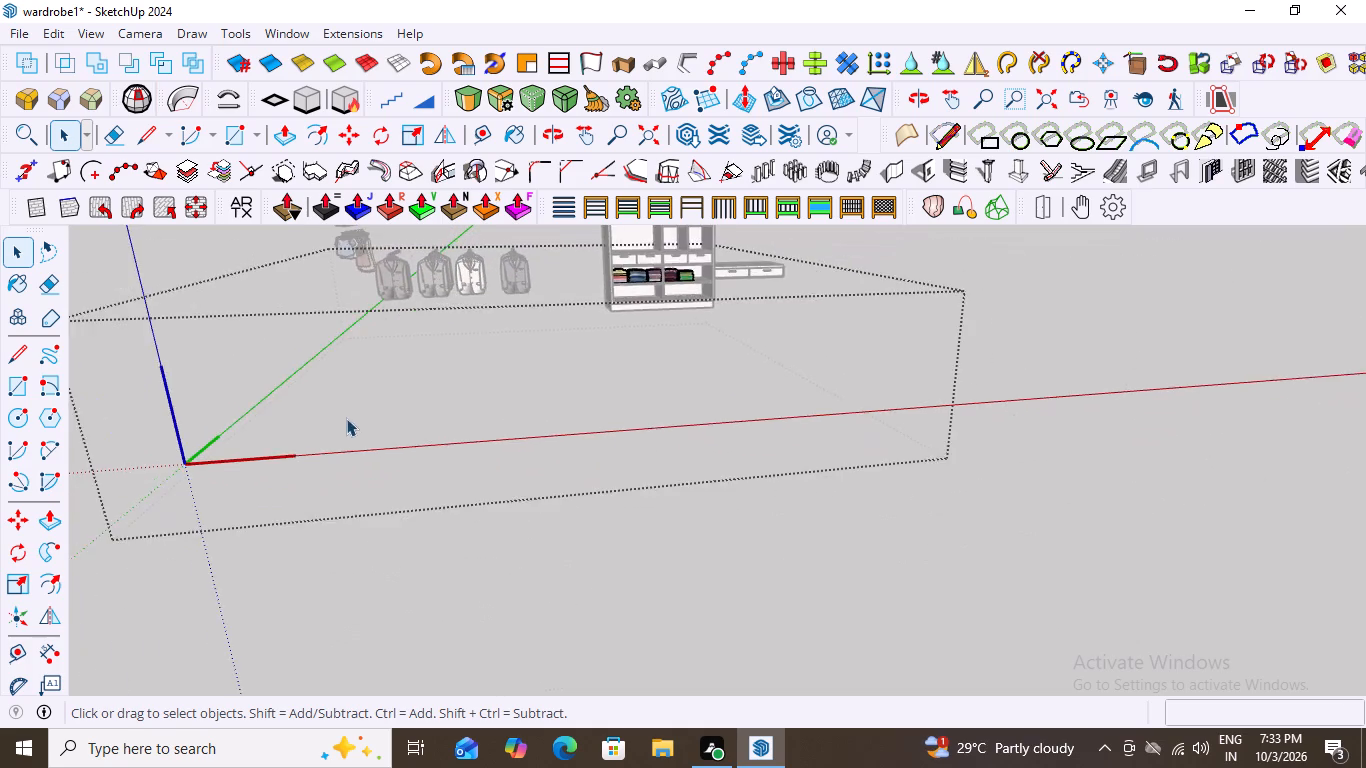
pyautogui.scroll(-6, 346, 418)
pyautogui.click(922, 269)
pyautogui.moveTo(522, 340); pyautogui.dragTo(523, 411, button='middle')
pyautogui.scroll(-3, 523, 411)
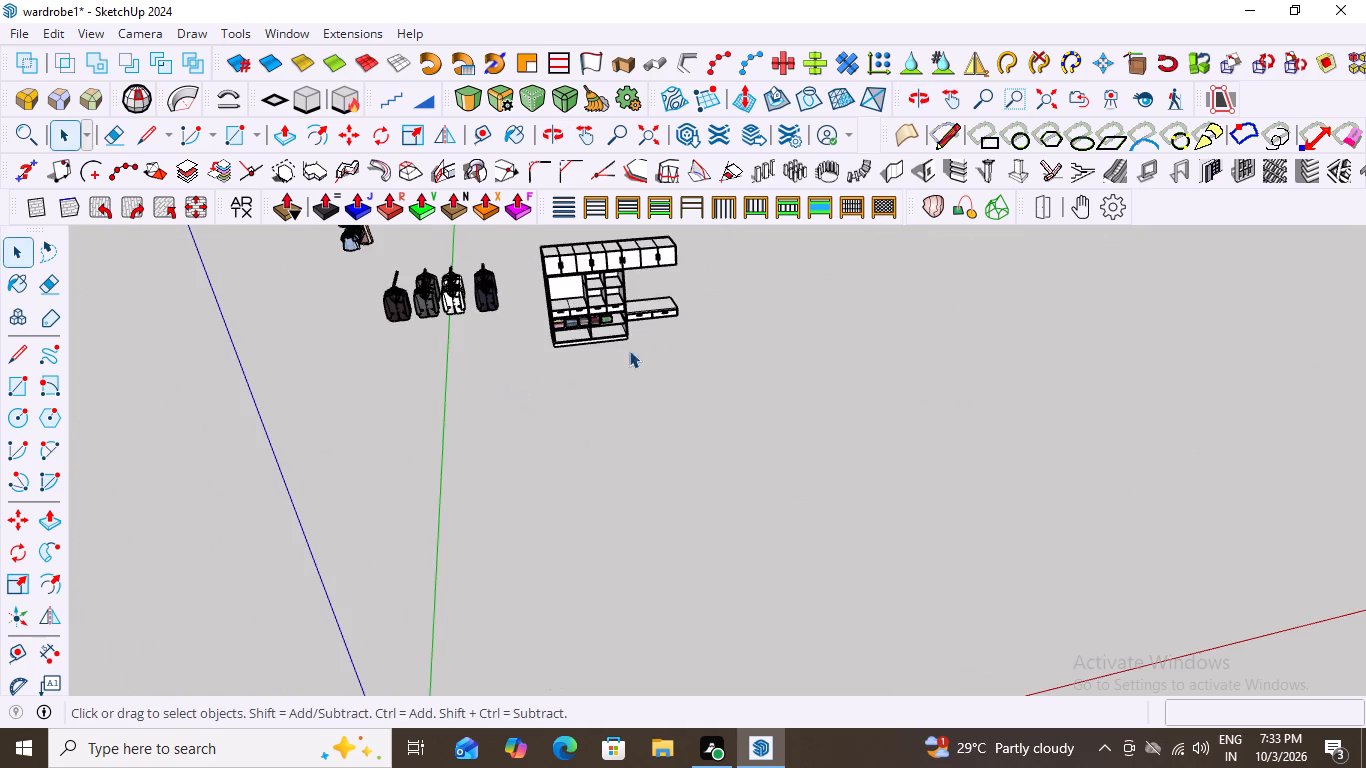
pyautogui.moveTo(659, 328); pyautogui.dragTo(641, 236, button='middle')
pyautogui.scroll(11, 620, 302)
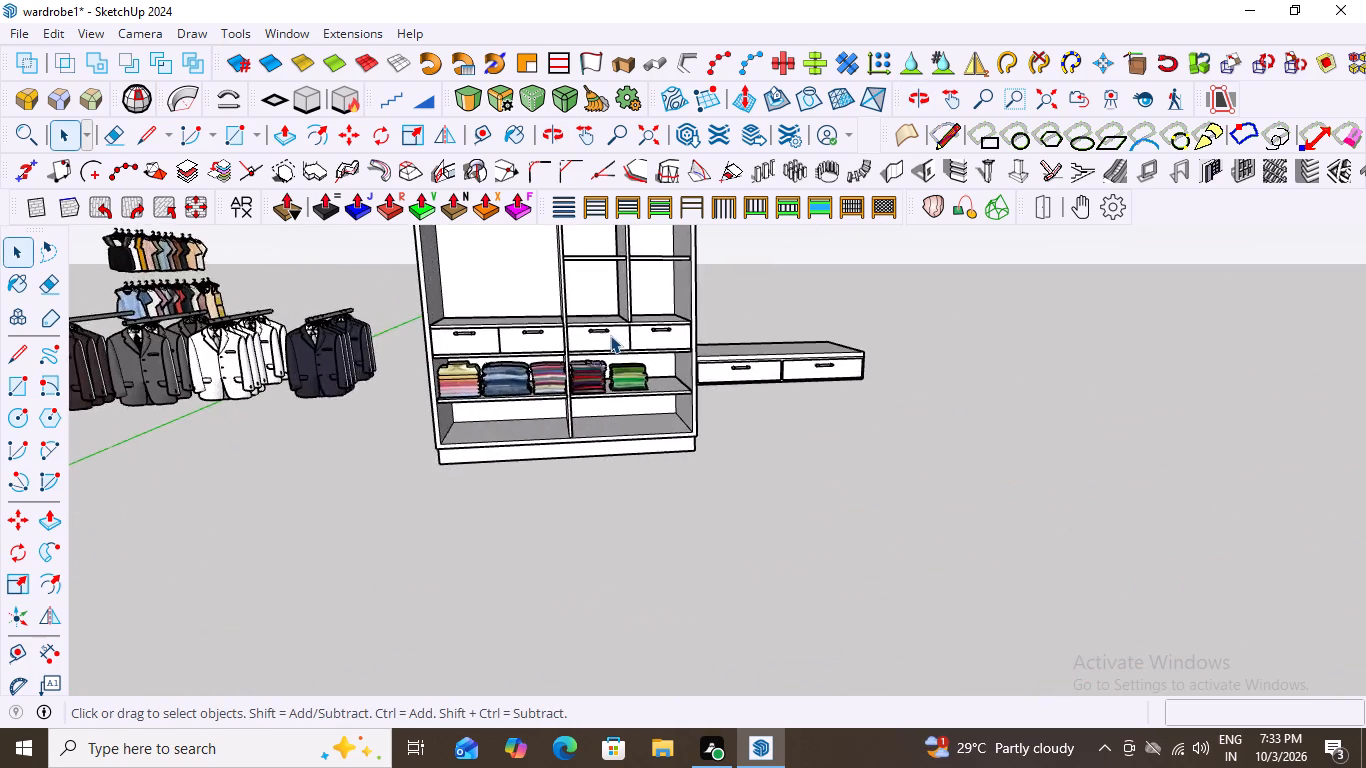
# Open the folded clothes group on the wardrobe shelf and uniformly enlarge the green stack from its outer bottom front corner.
pyautogui.scroll(5, 610, 335)
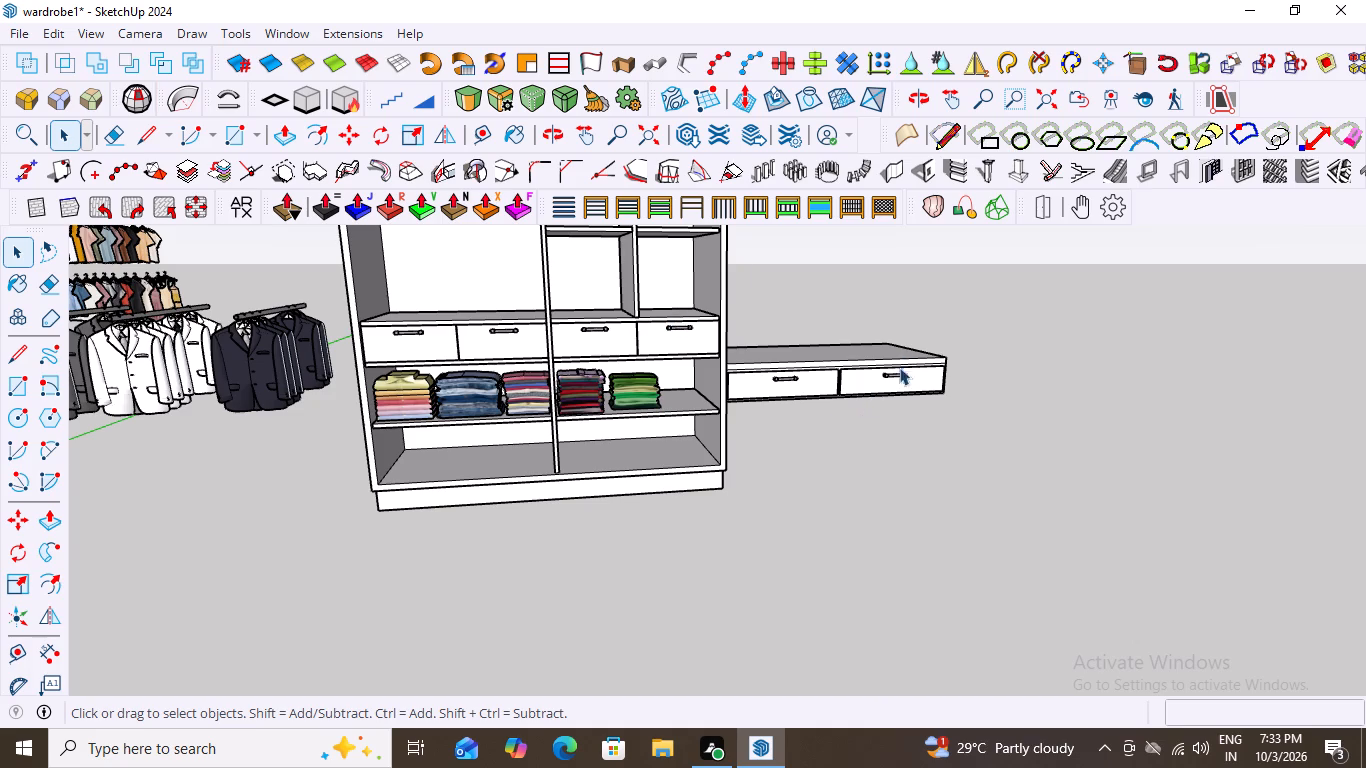
pyautogui.scroll(-4, 899, 367)
pyautogui.scroll(13, 690, 403)
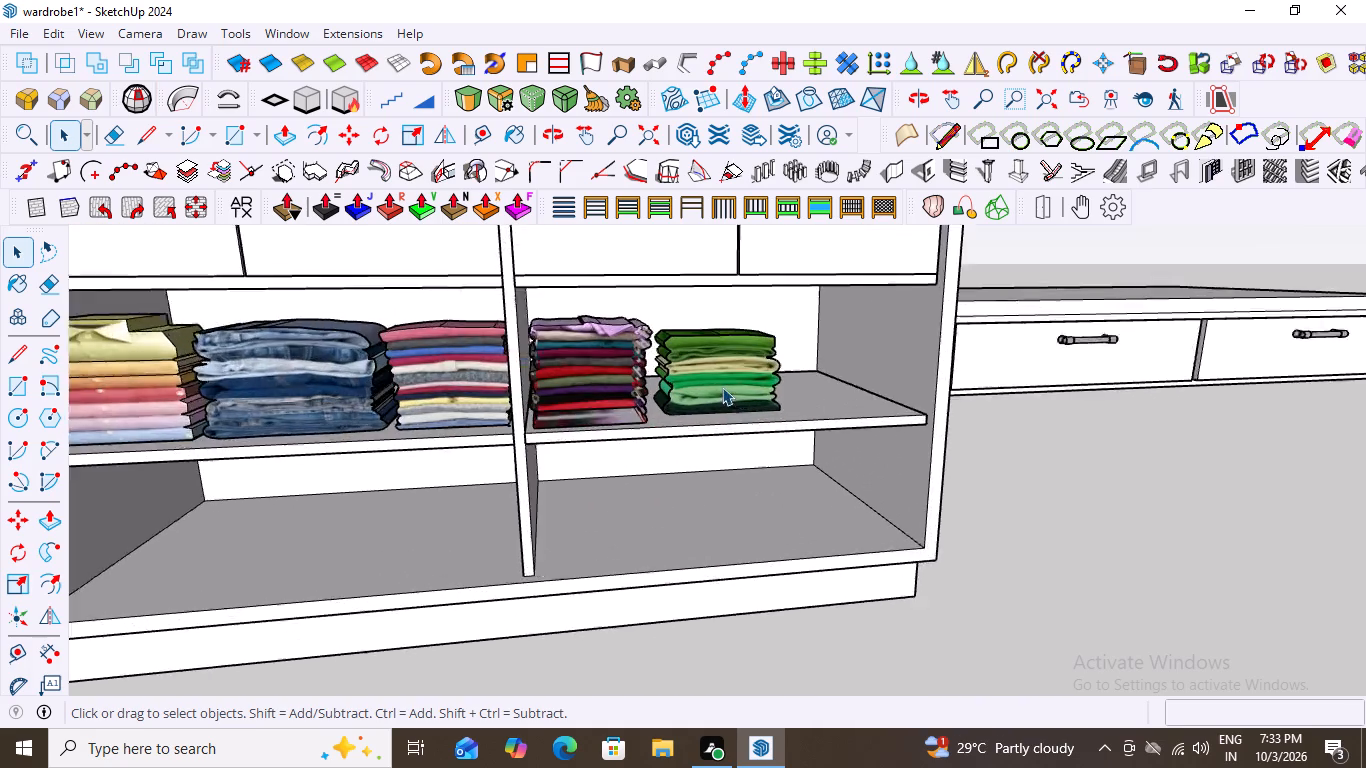
pyautogui.scroll(2, 722, 387)
pyautogui.click(733, 363)
pyautogui.click(733, 363)
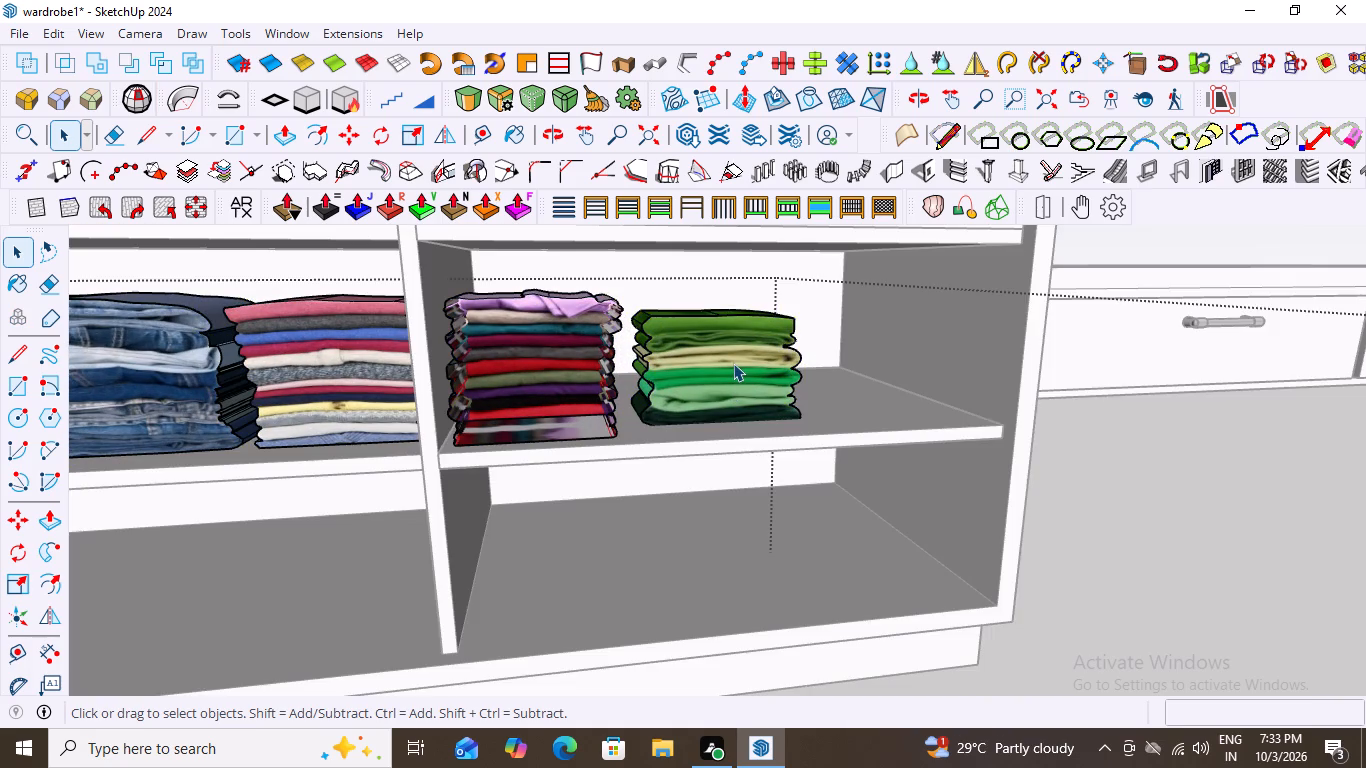
pyautogui.click(733, 363)
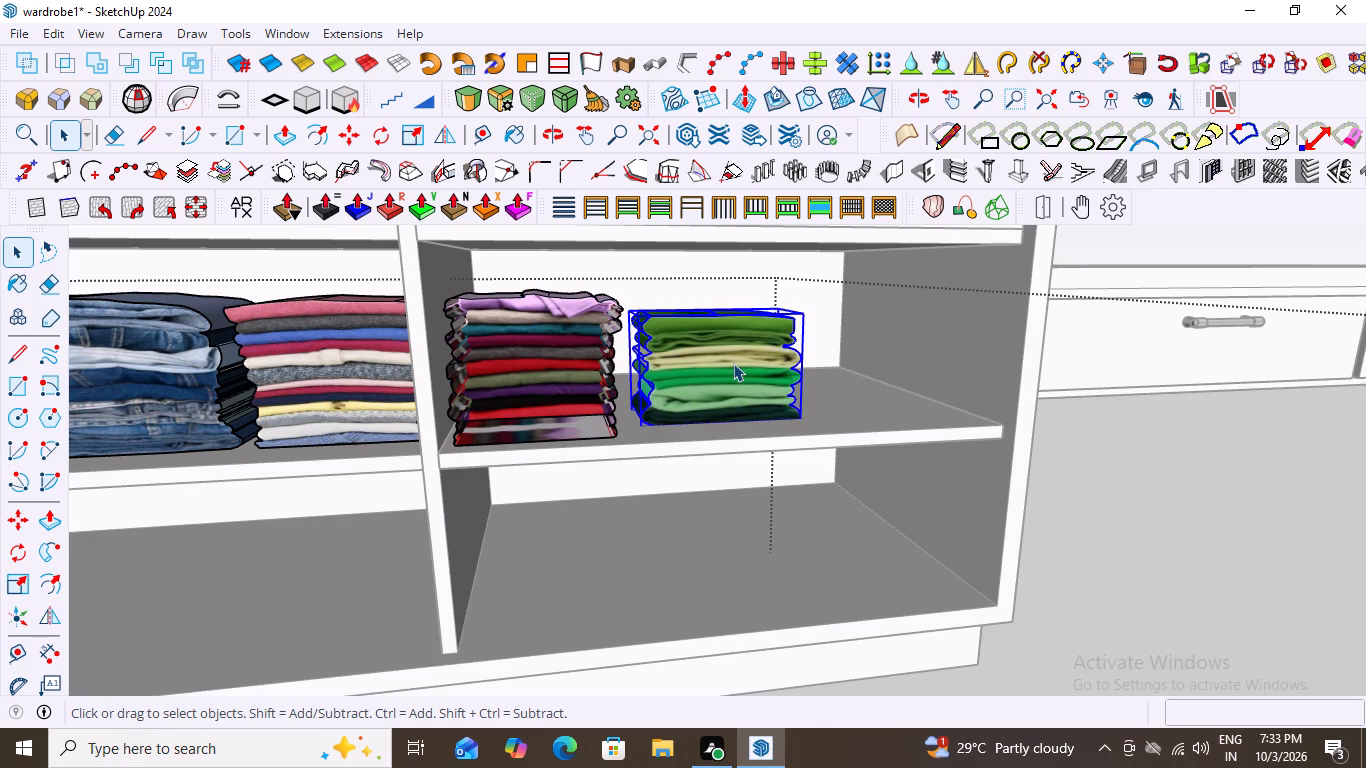
pyautogui.press('s')
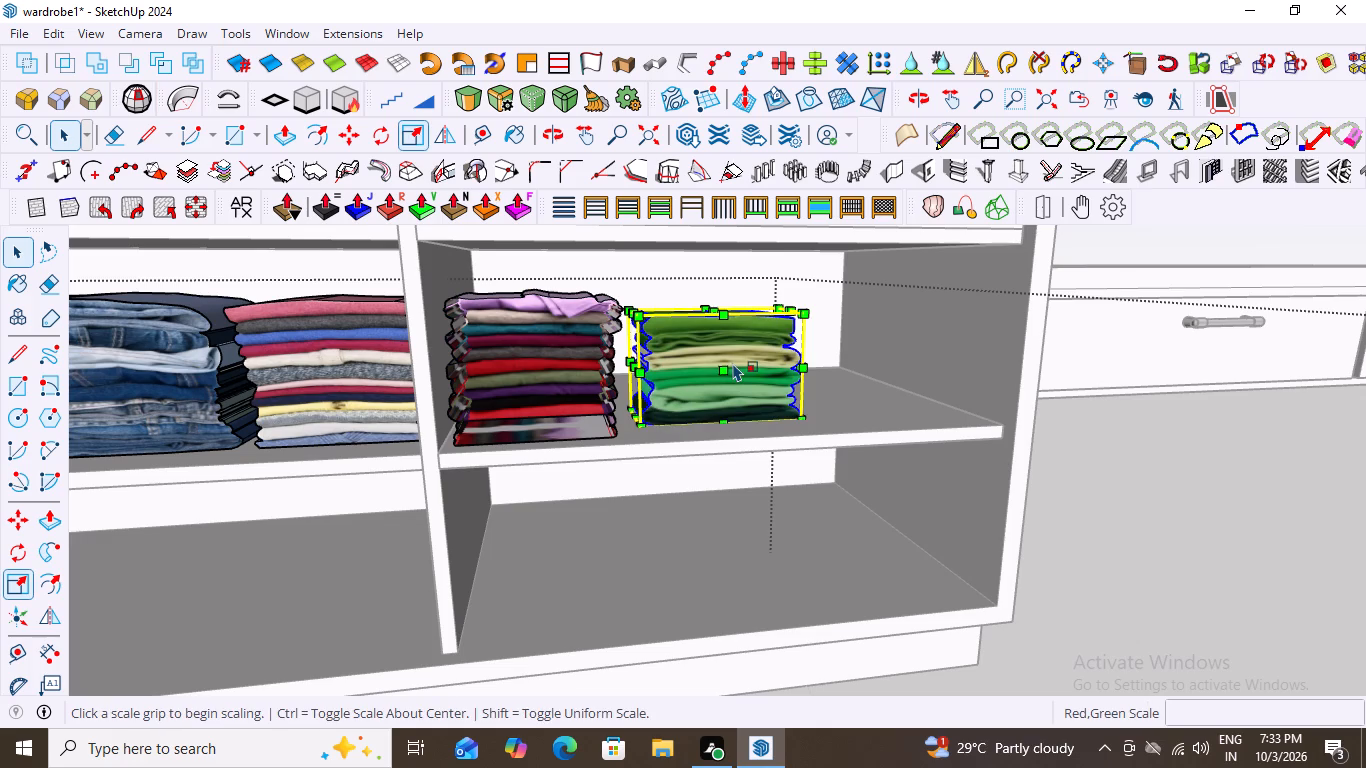
pyautogui.moveTo(809, 419); pyautogui.dragTo(824, 426)
pyautogui.moveTo(826, 428); pyautogui.dragTo(837, 435)
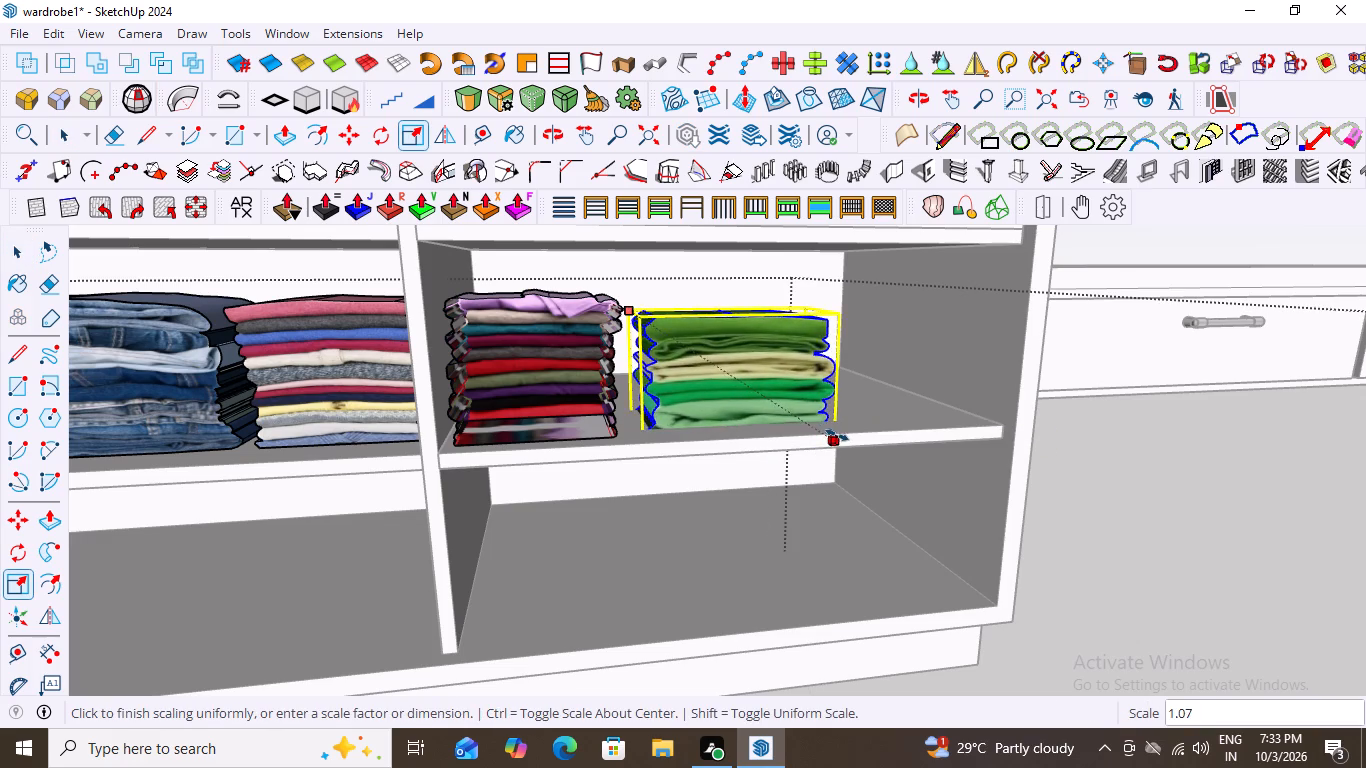
pyautogui.moveTo(837, 435); pyautogui.dragTo(858, 420)
pyautogui.moveTo(859, 418); pyautogui.dragTo(854, 356)
pyautogui.moveTo(853, 315); pyautogui.dragTo(851, 301)
pyautogui.click(850, 299)
pyautogui.moveTo(848, 294); pyautogui.dragTo(844, 283)
pyautogui.rightClick(848, 293)
pyautogui.rightClick(847, 291)
pyautogui.click(844, 283)
pyautogui.press('space')
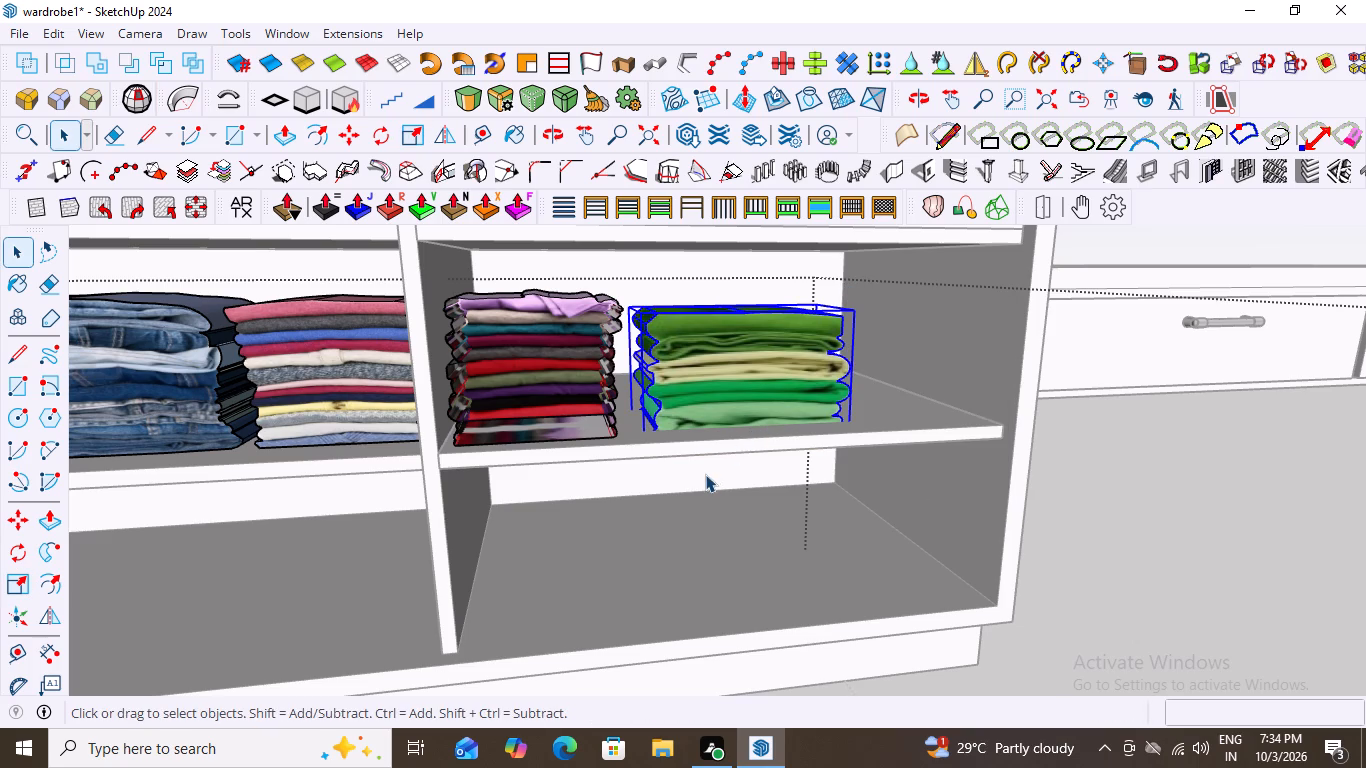
# Scale the green folded stack uniformly by a slight amount from its top front corner nearest the dark multicoloured stack.
pyautogui.press('s')
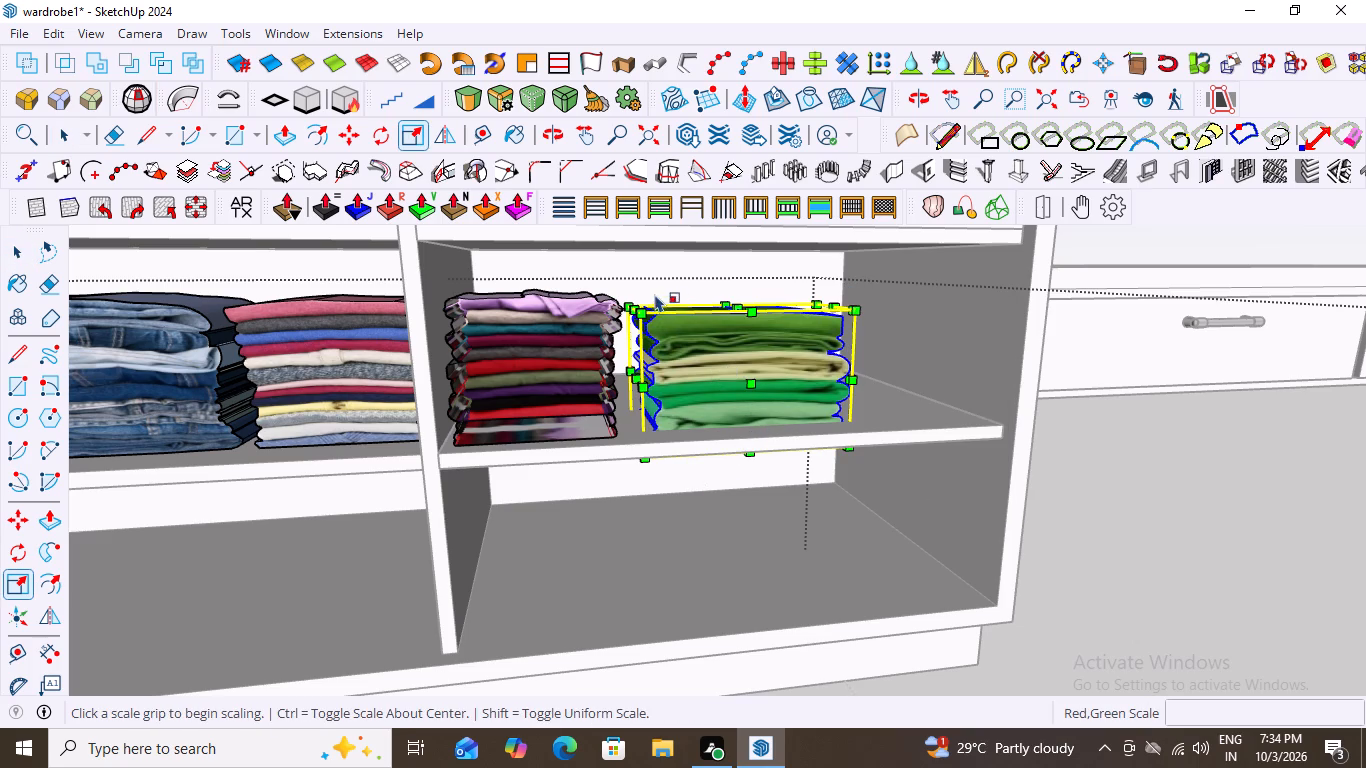
pyautogui.click(643, 310)
pyautogui.click(643, 301)
pyautogui.click(643, 295)
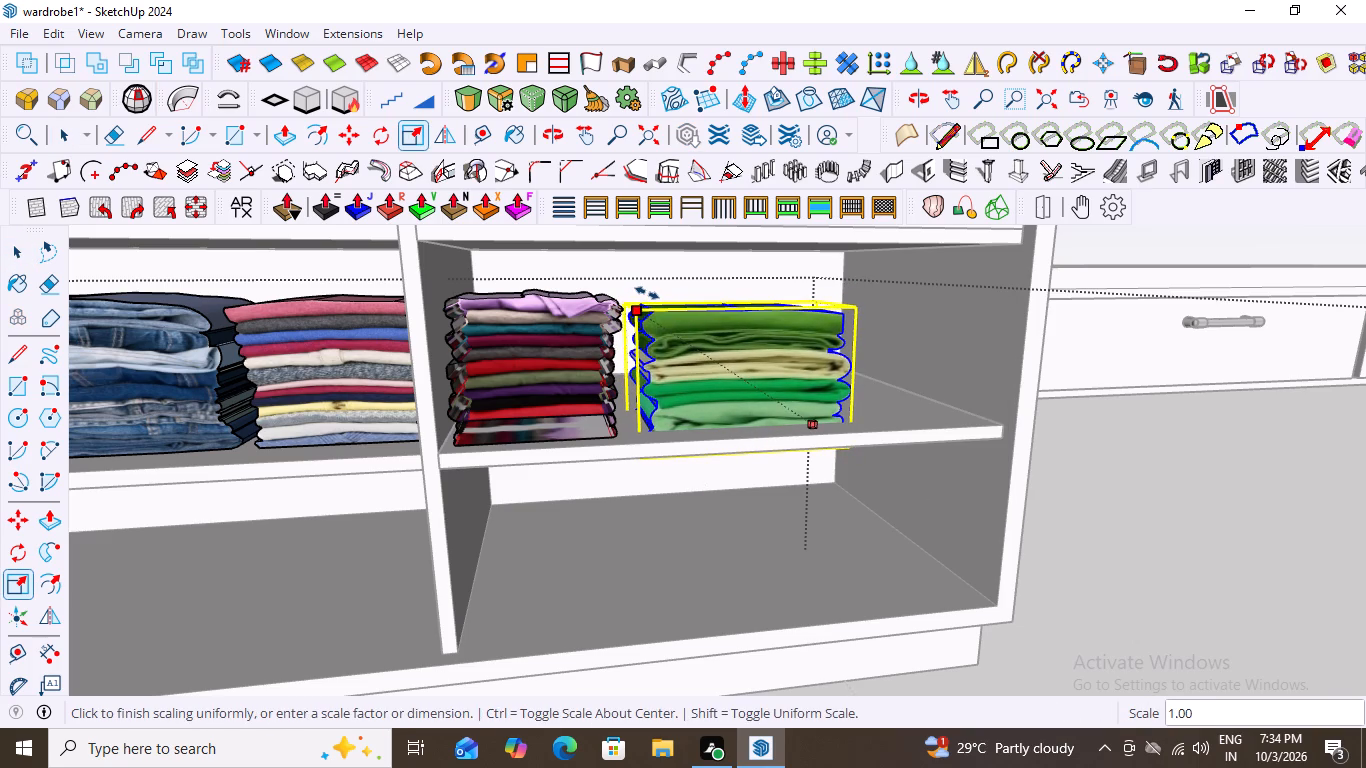
pyautogui.press('space')
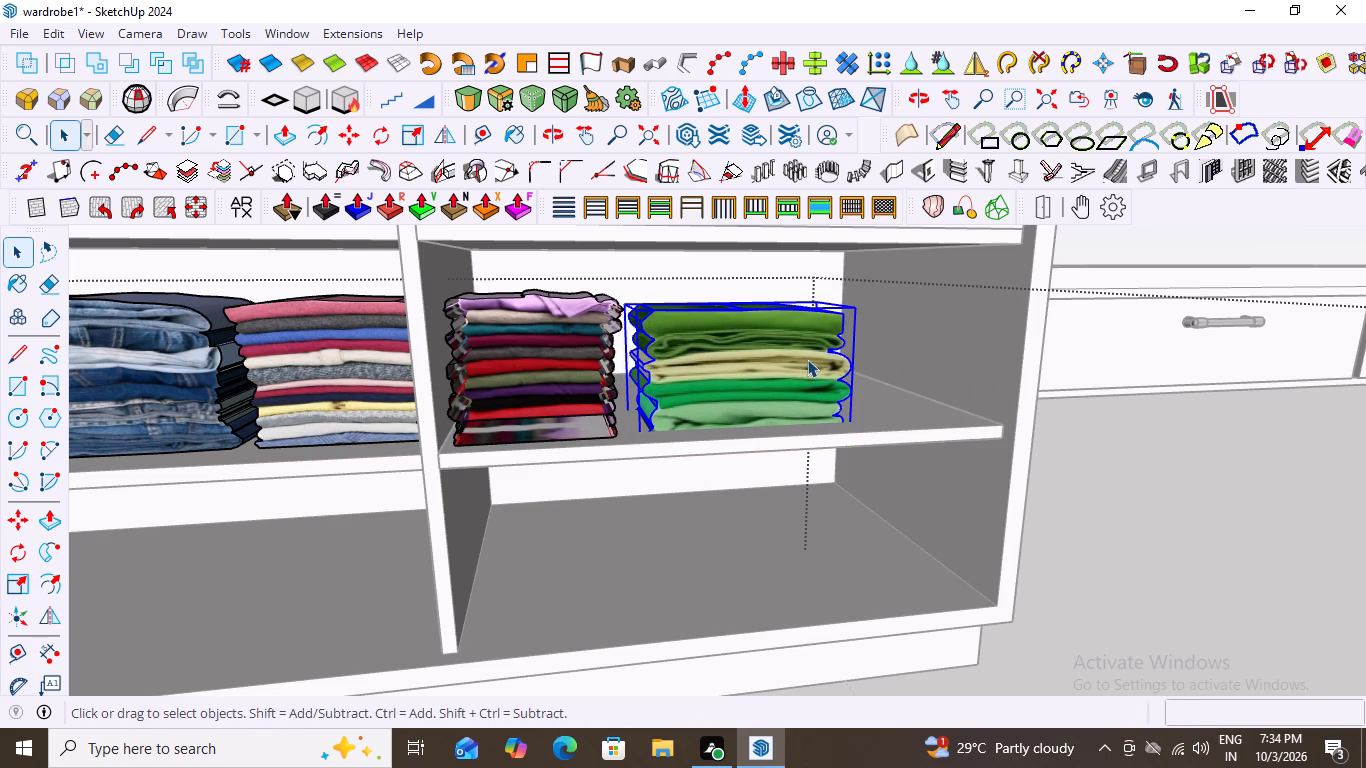
# Raise the enlarged green stack vertically by about 2 1/2" so it rests on the shelf, and leave the group.
pyautogui.press('m')
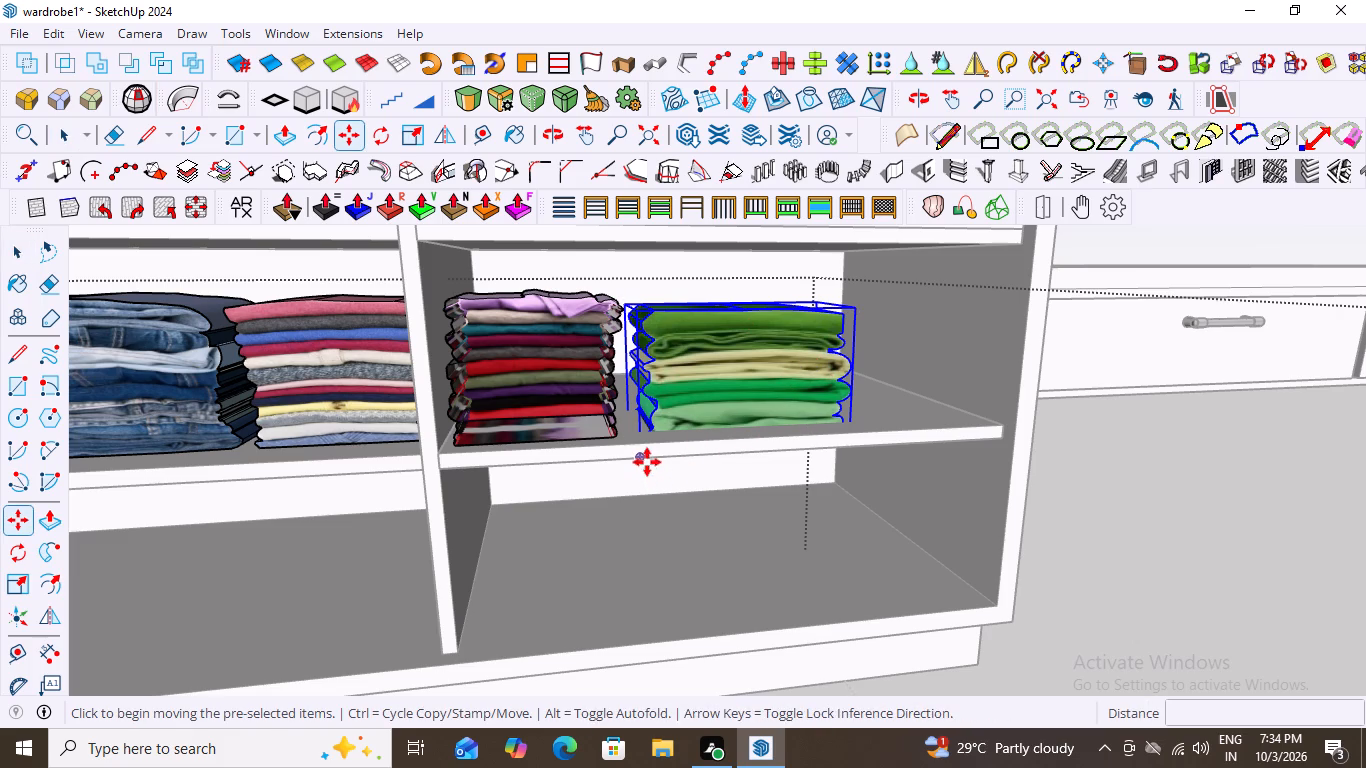
pyautogui.click(646, 461)
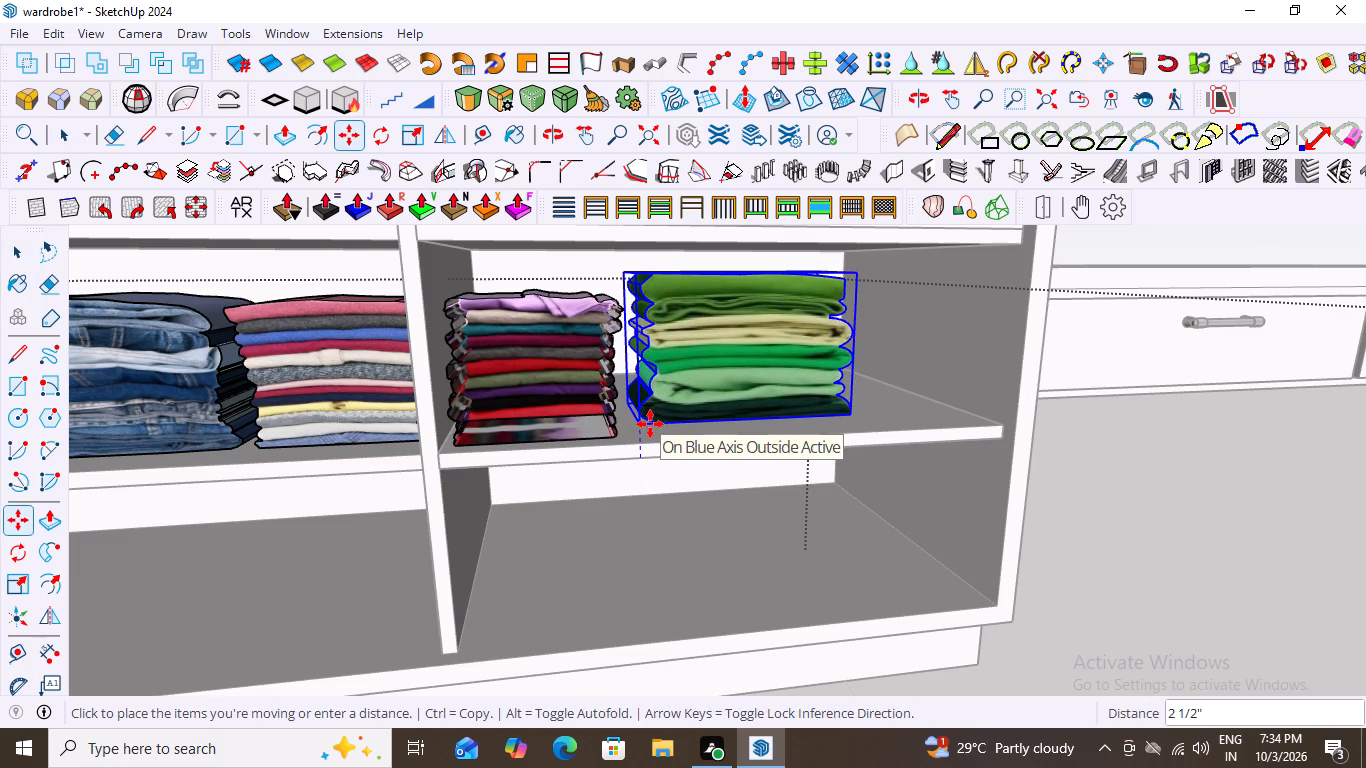
pyautogui.click(650, 426)
pyautogui.scroll(-9, 912, 429)
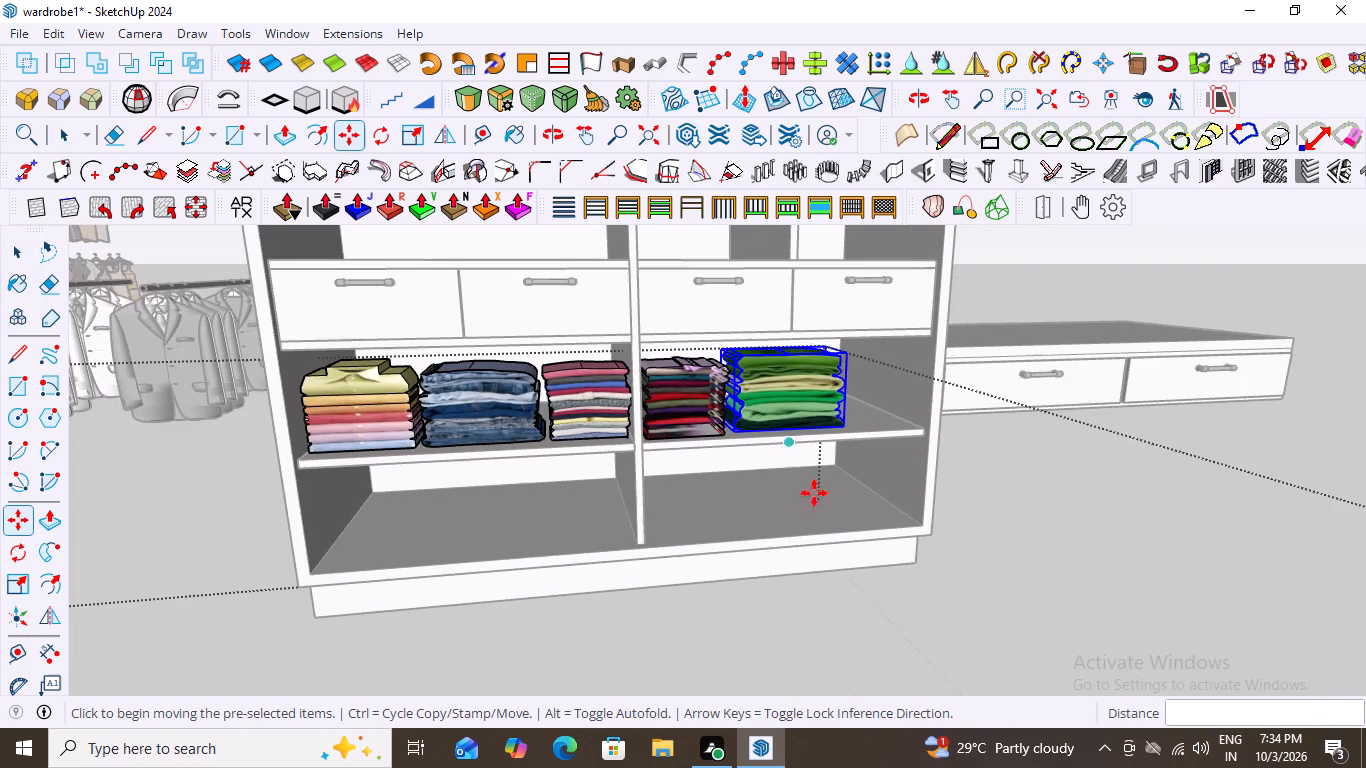
pyautogui.press('space')
pyautogui.click(1074, 507)
pyautogui.scroll(-5, 711, 511)
pyautogui.moveTo(816, 538); pyautogui.dragTo(738, 487, button='middle')
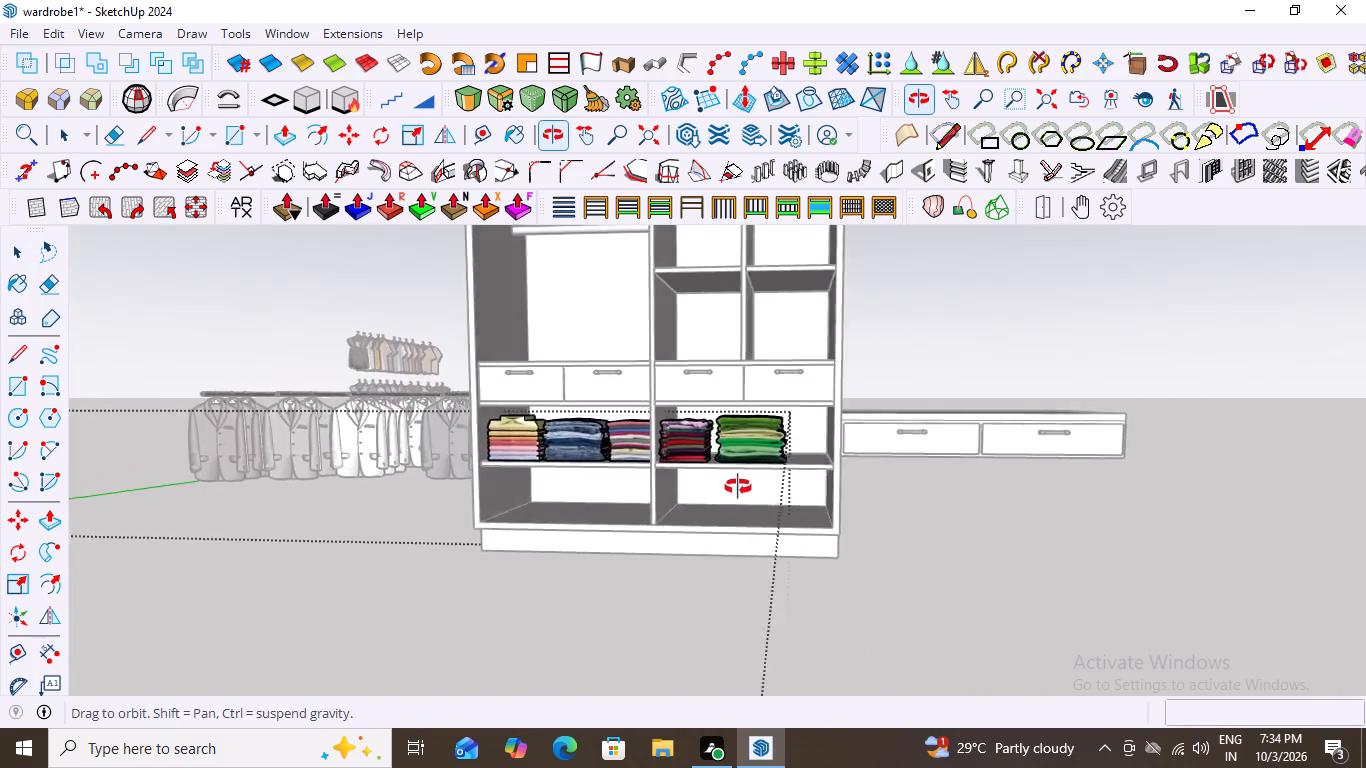
pyautogui.moveTo(738, 487); pyautogui.dragTo(743, 488, button='middle')
pyautogui.scroll(-5, 743, 488)
pyautogui.scroll(-8, 831, 548)
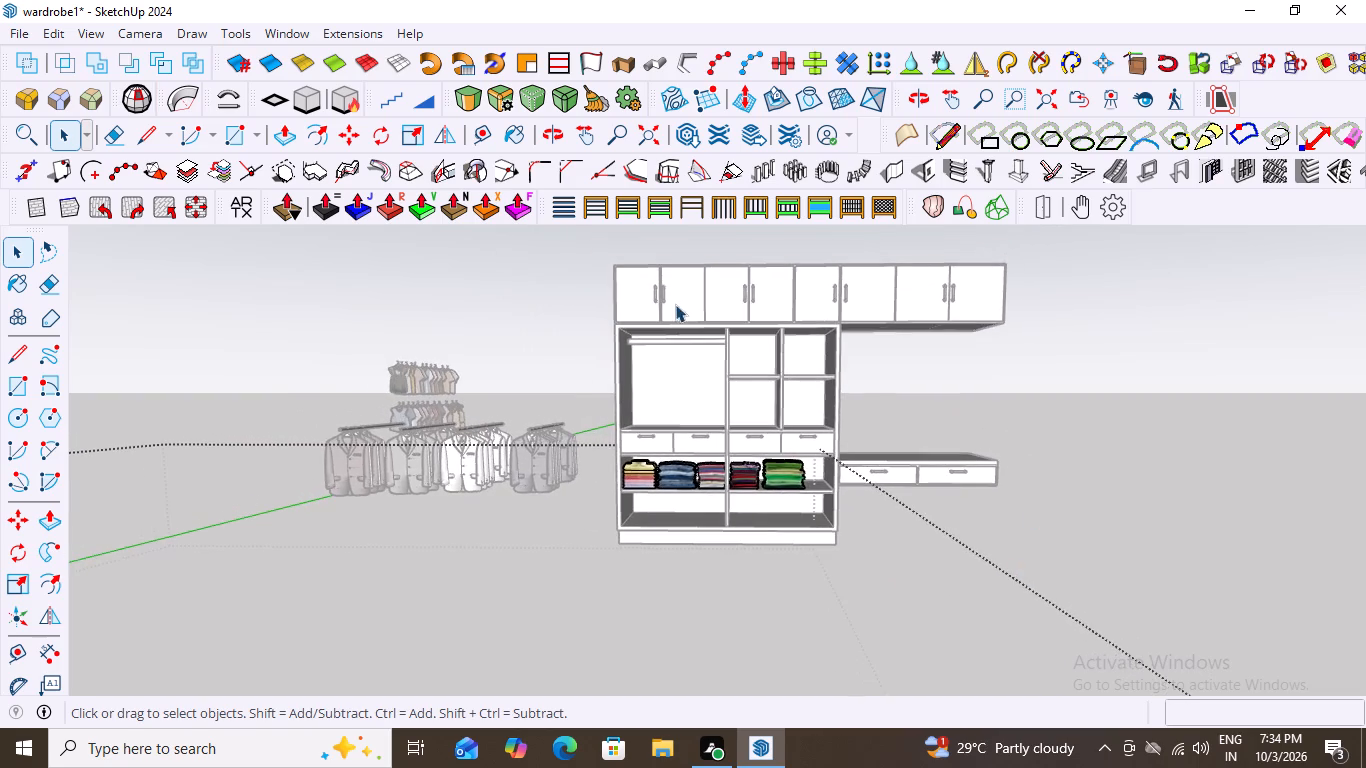
pyautogui.scroll(5, 673, 308)
pyautogui.click(485, 359)
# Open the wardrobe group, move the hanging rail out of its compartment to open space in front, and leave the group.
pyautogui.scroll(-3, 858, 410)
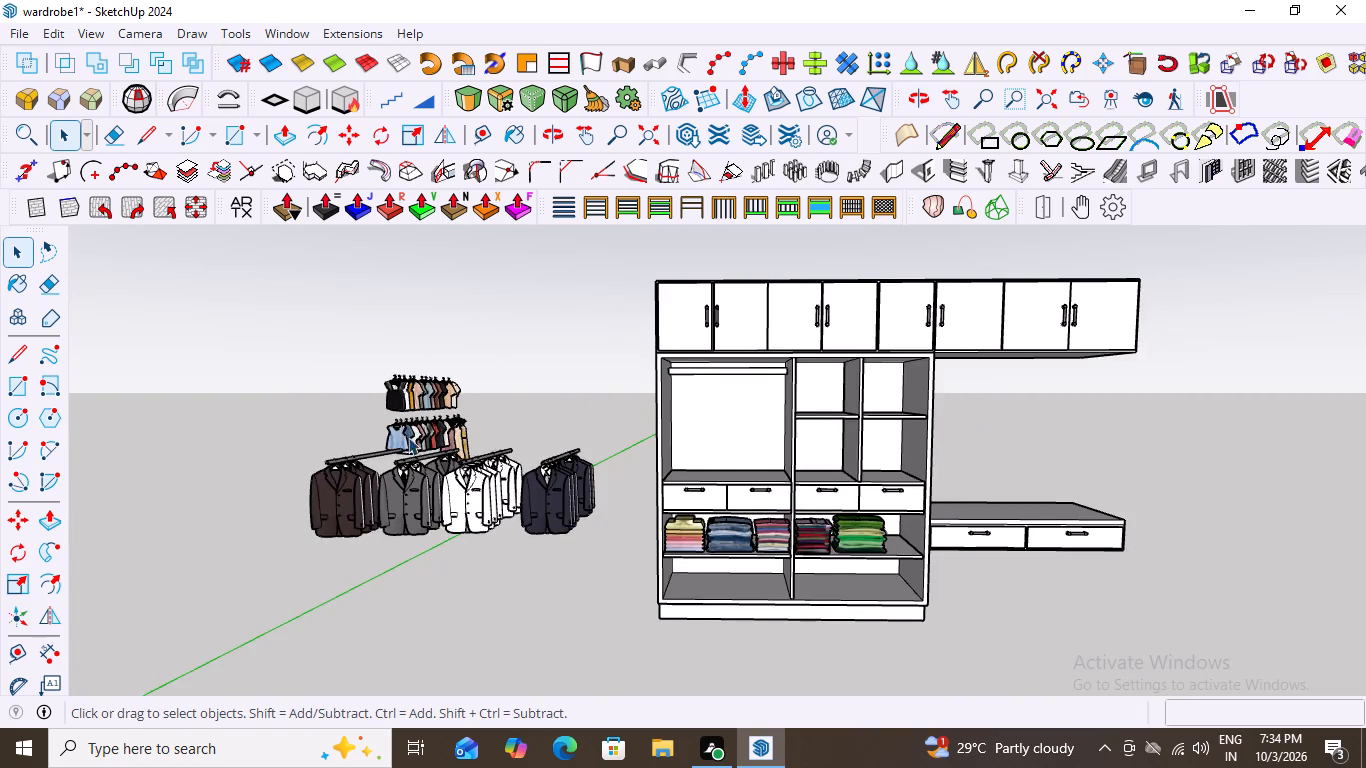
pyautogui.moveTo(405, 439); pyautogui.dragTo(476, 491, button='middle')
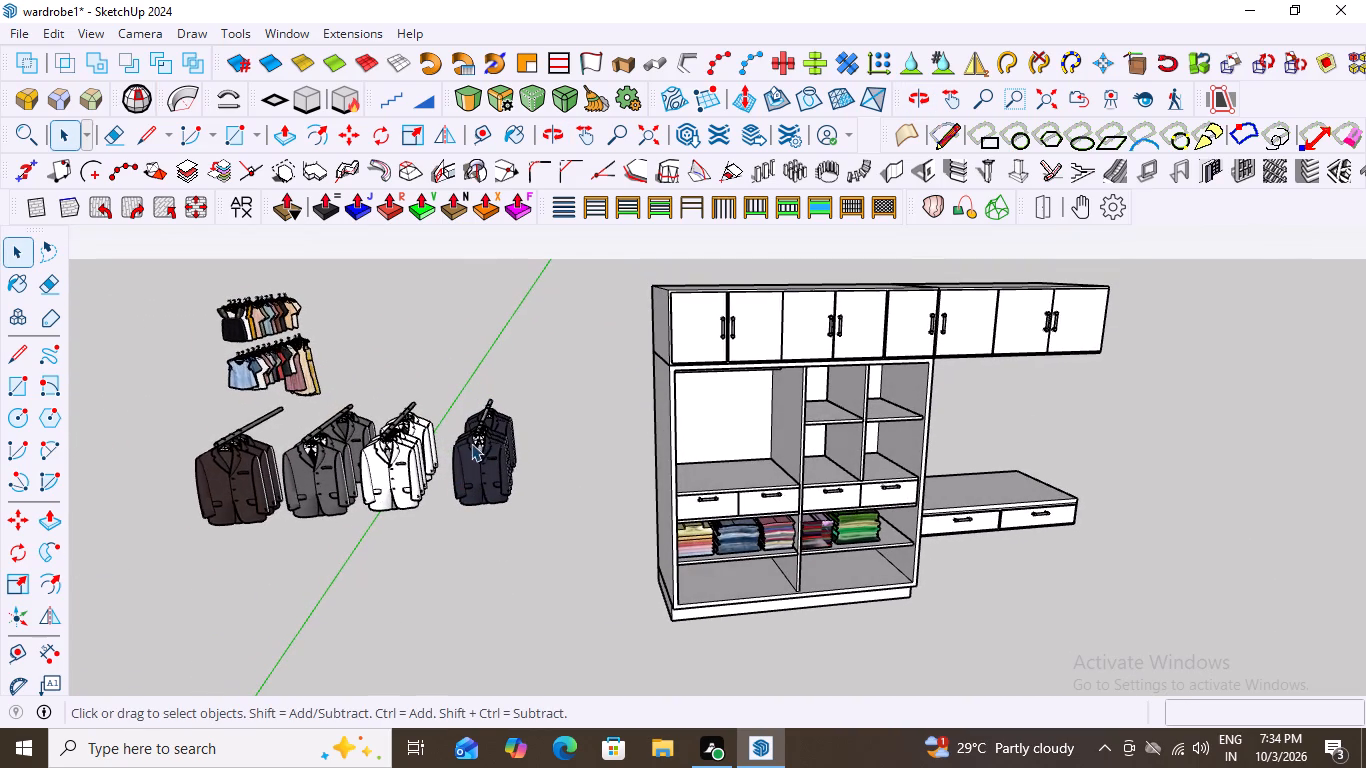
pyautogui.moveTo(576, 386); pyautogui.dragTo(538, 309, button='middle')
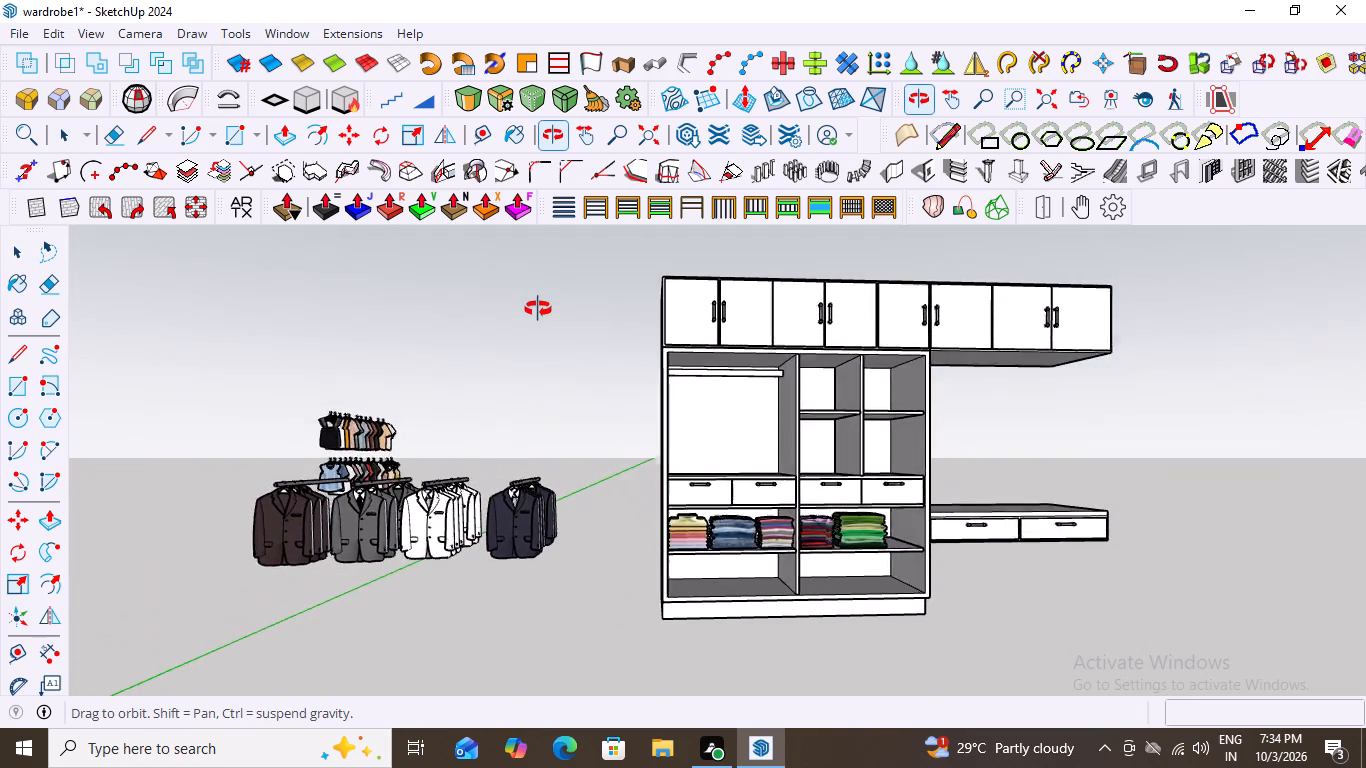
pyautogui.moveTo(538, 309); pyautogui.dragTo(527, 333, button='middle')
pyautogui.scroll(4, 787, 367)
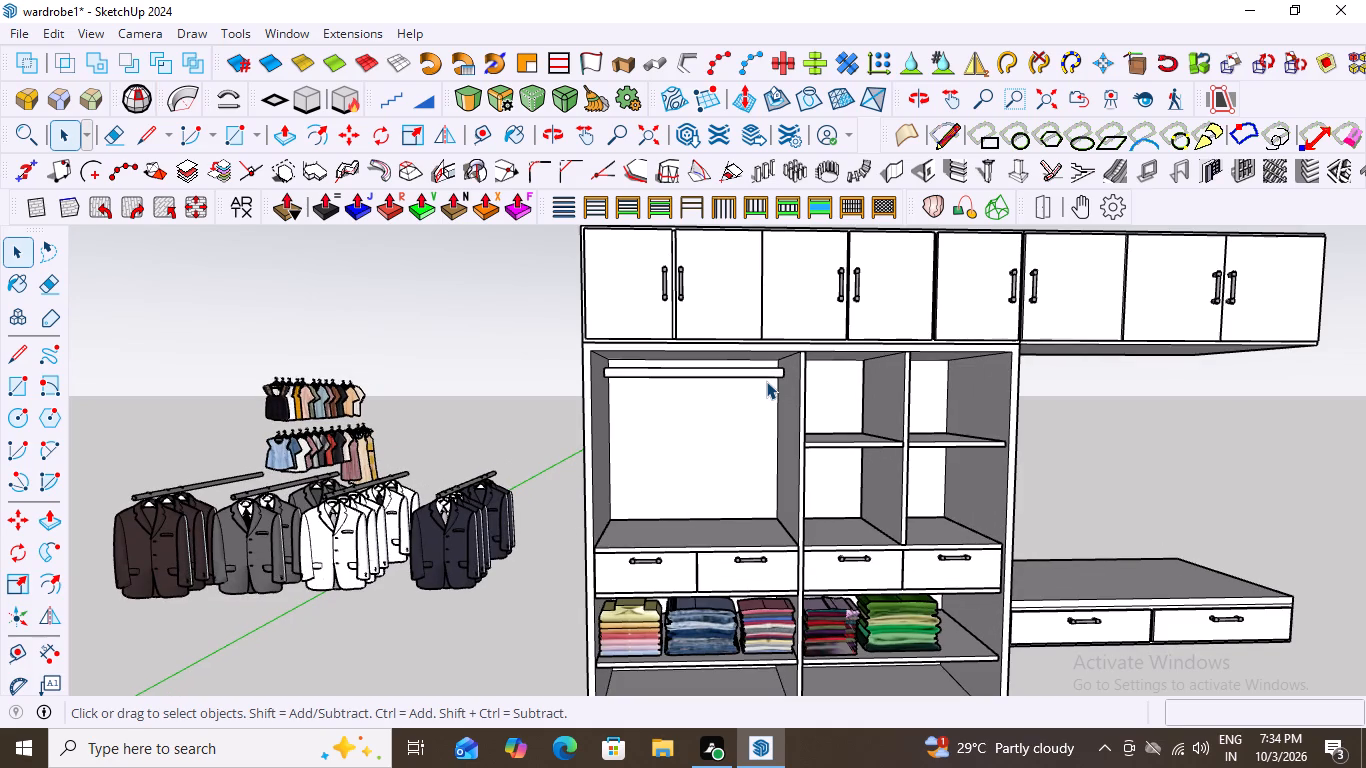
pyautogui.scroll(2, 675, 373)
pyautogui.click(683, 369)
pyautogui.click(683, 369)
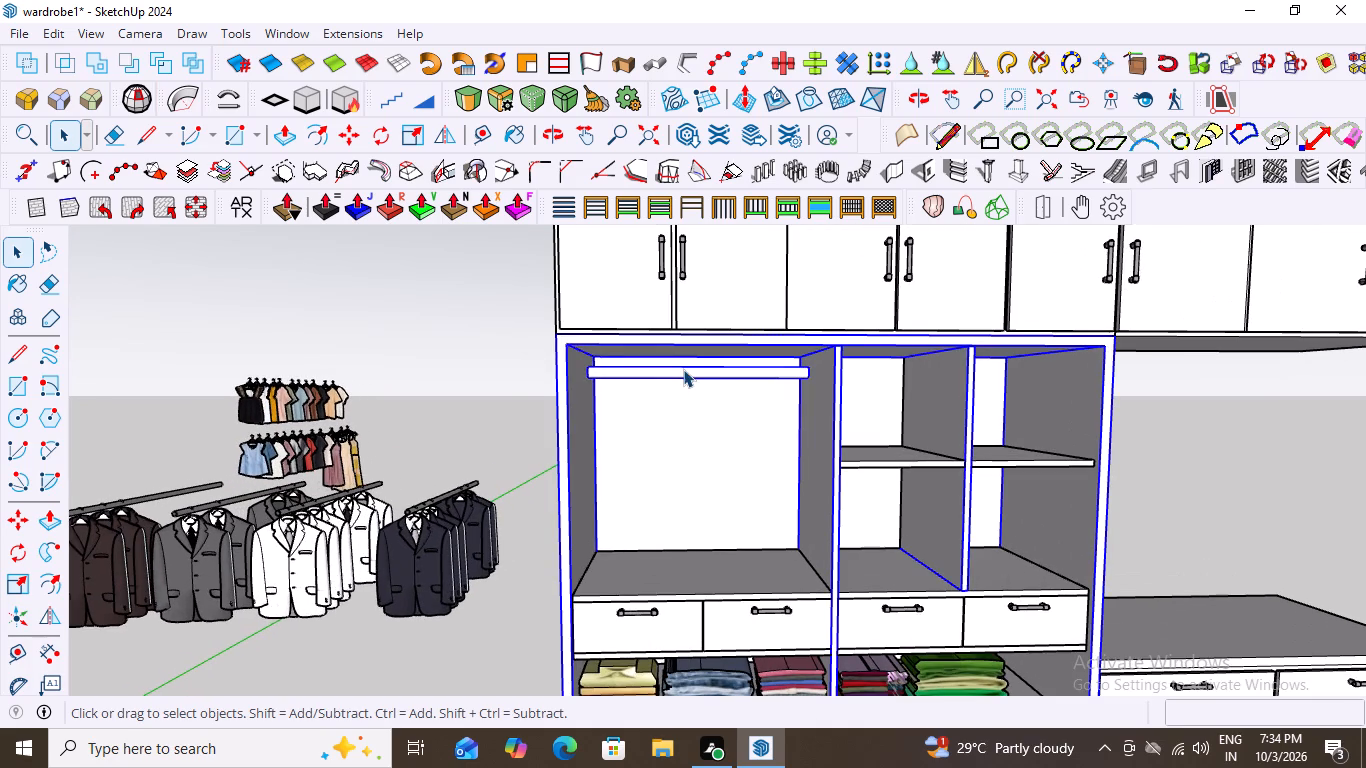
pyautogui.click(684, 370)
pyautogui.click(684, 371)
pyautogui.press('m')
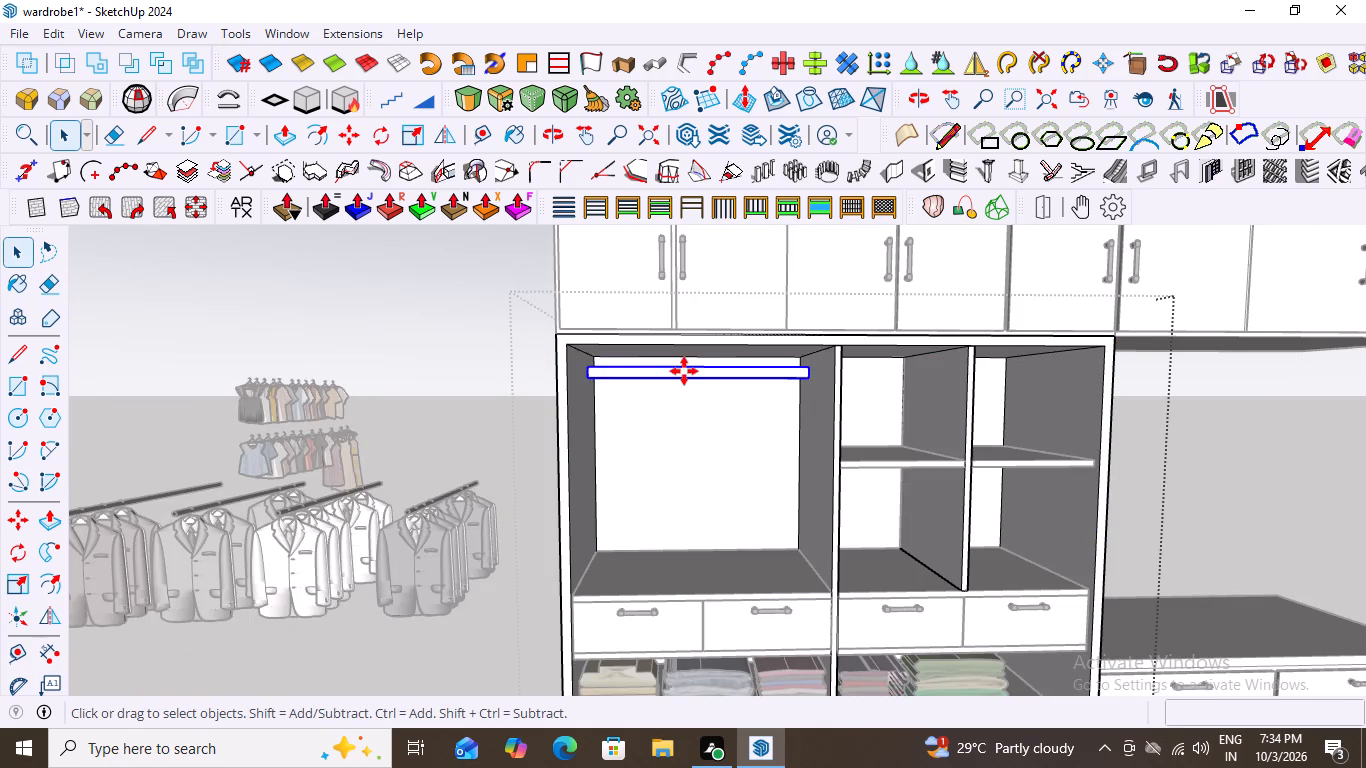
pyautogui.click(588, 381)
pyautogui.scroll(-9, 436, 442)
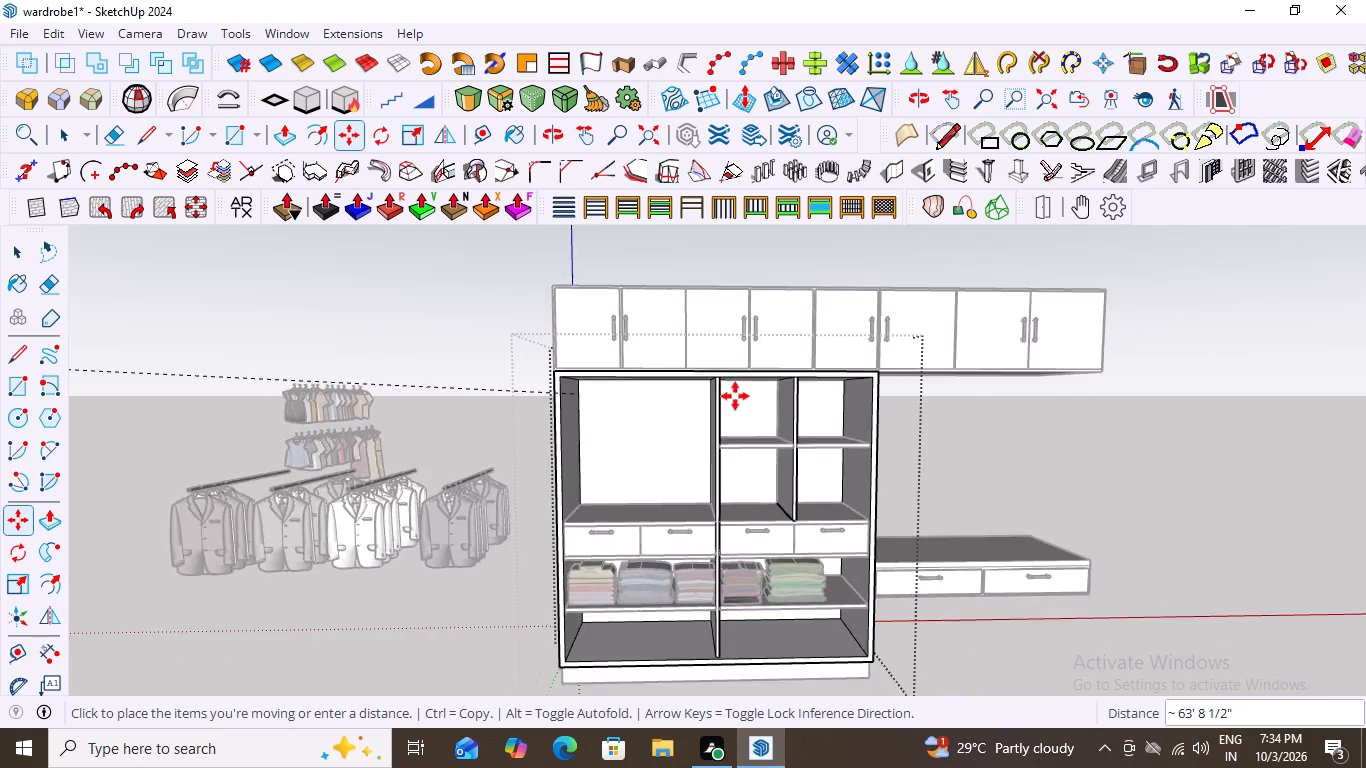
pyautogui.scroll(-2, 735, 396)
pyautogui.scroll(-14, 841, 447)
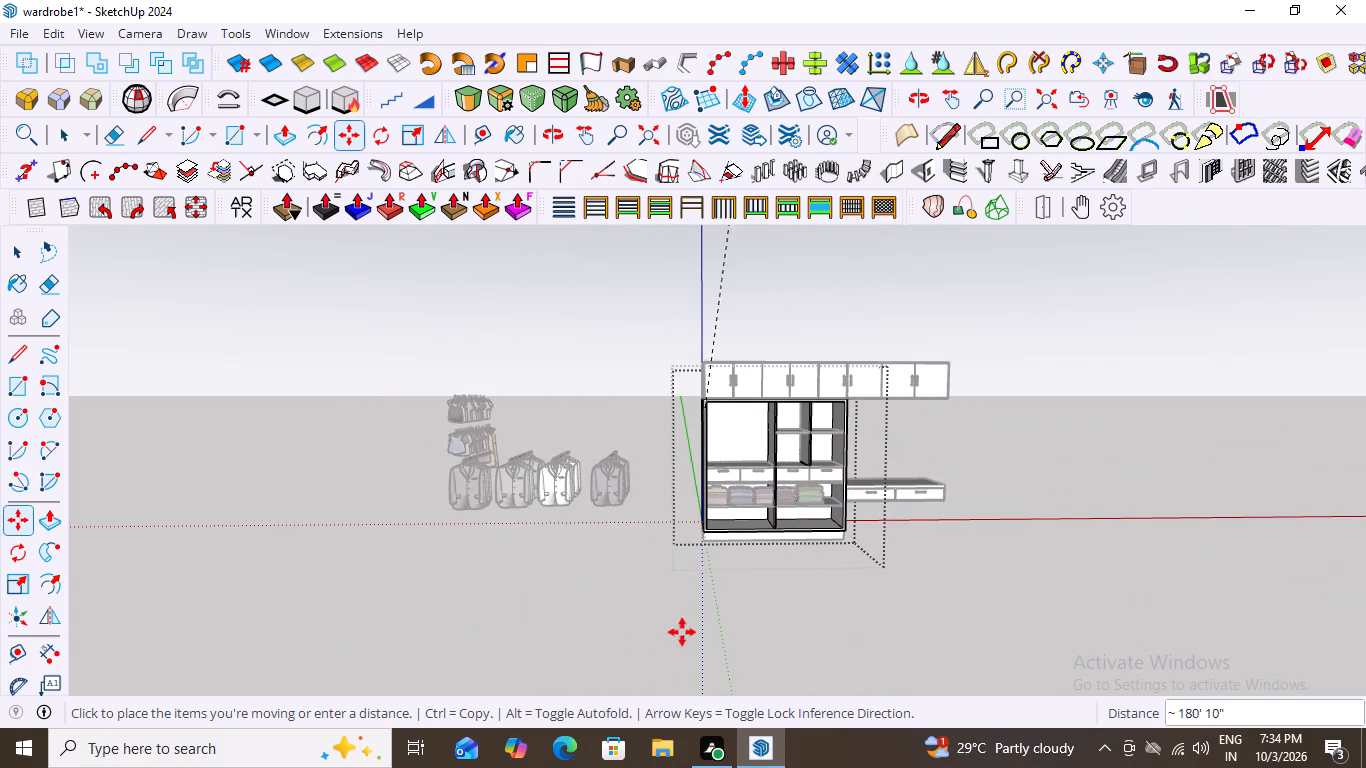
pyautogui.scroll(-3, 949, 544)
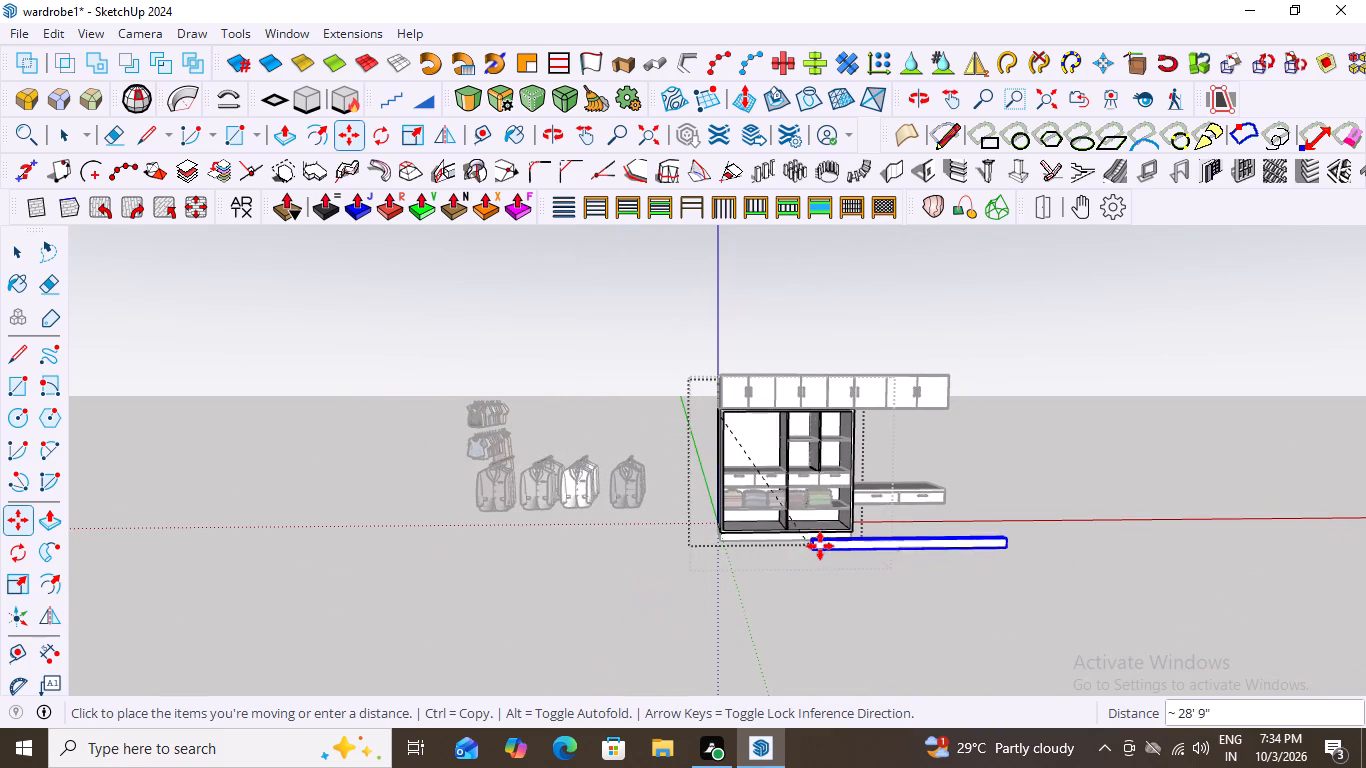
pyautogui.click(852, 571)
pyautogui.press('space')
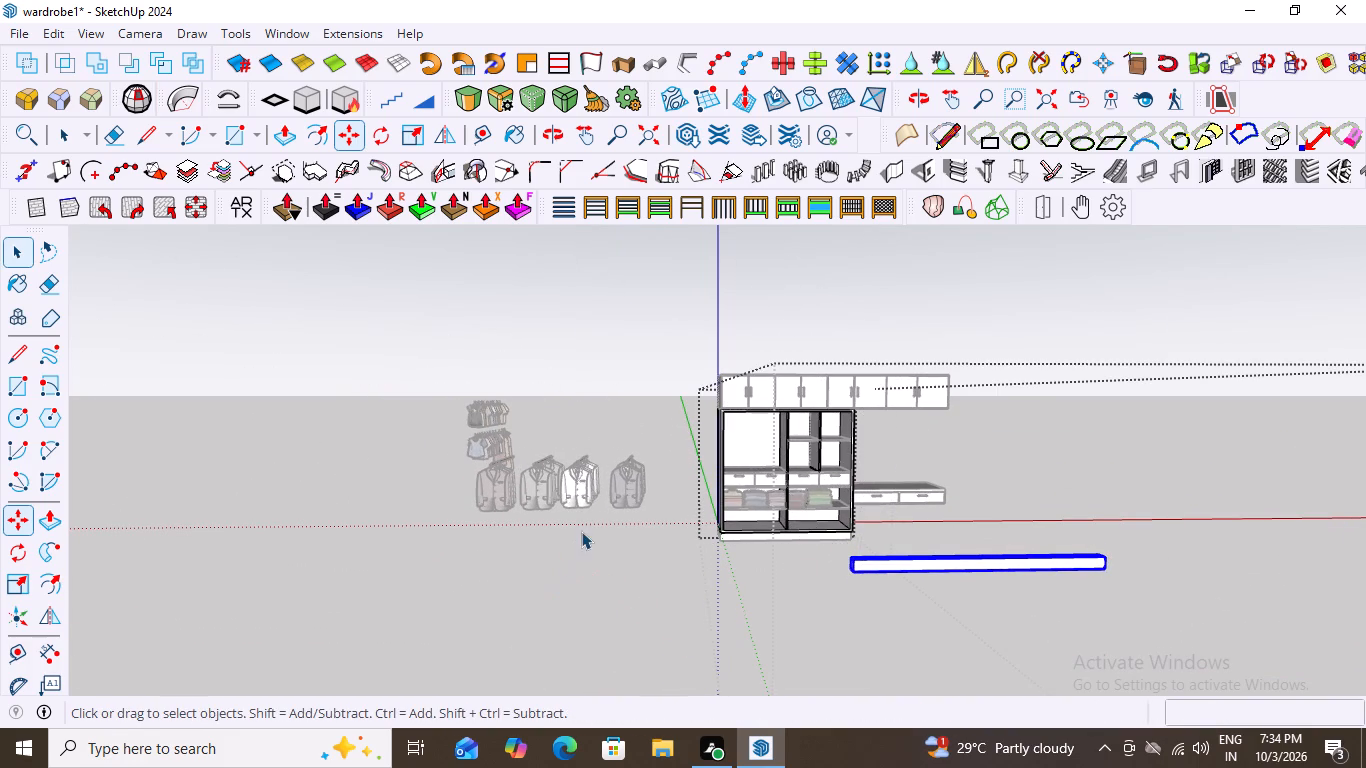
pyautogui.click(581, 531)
# Reopen the wardrobe group, delete the hanging rail standing outside the wardrobe, and leave the group.
pyautogui.scroll(2, 921, 455)
pyautogui.scroll(-5, 930, 446)
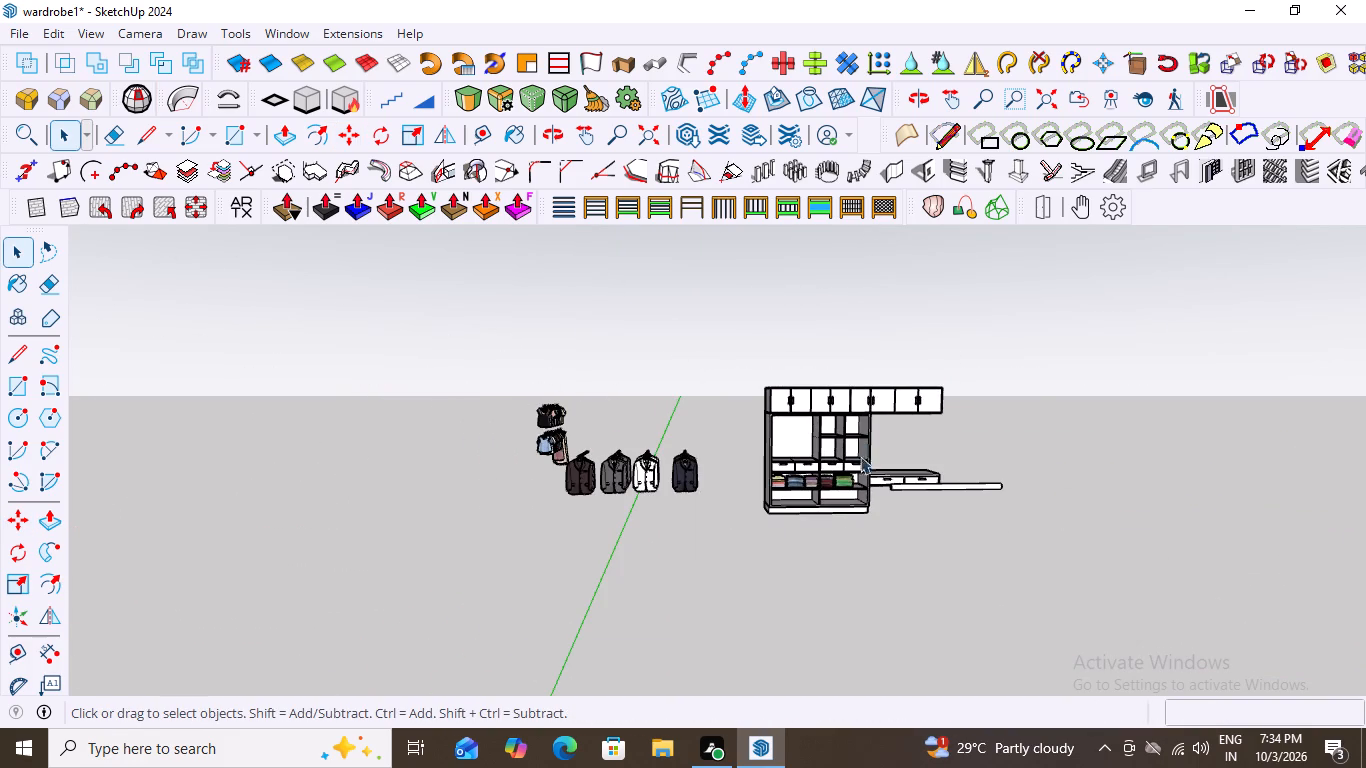
pyautogui.scroll(4, 838, 437)
pyautogui.scroll(-7, 855, 392)
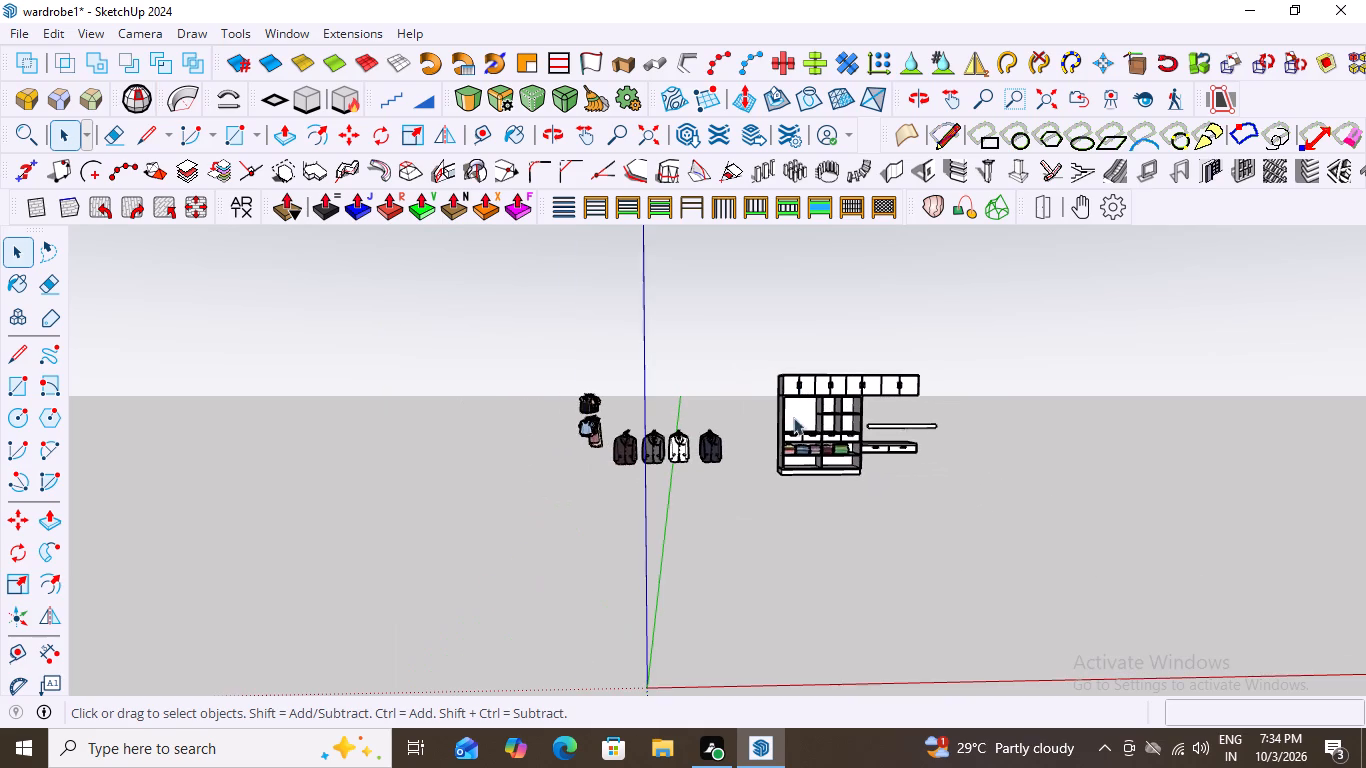
pyautogui.click(921, 425)
pyautogui.click(920, 425)
pyautogui.scroll(4, 904, 420)
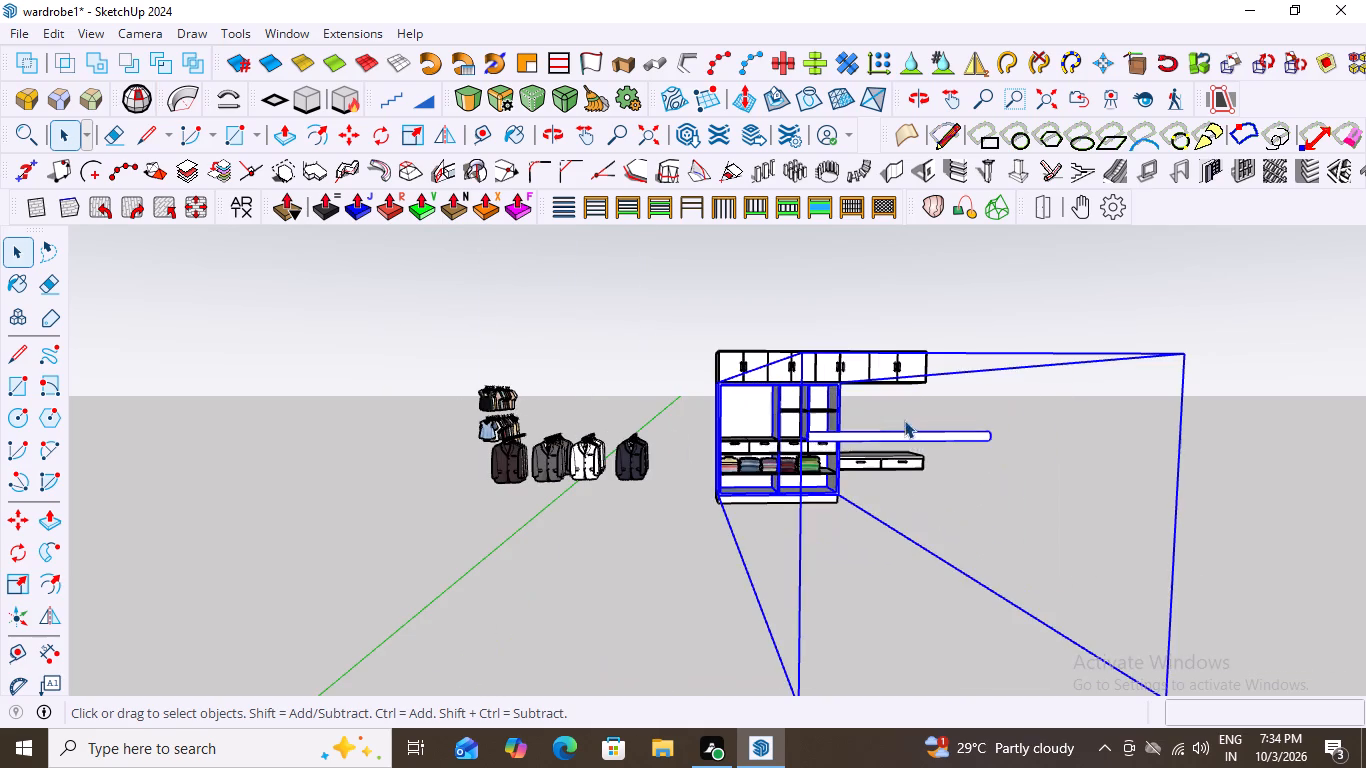
pyautogui.click(1010, 387)
pyautogui.doubleClick(928, 432)
pyautogui.click(928, 432)
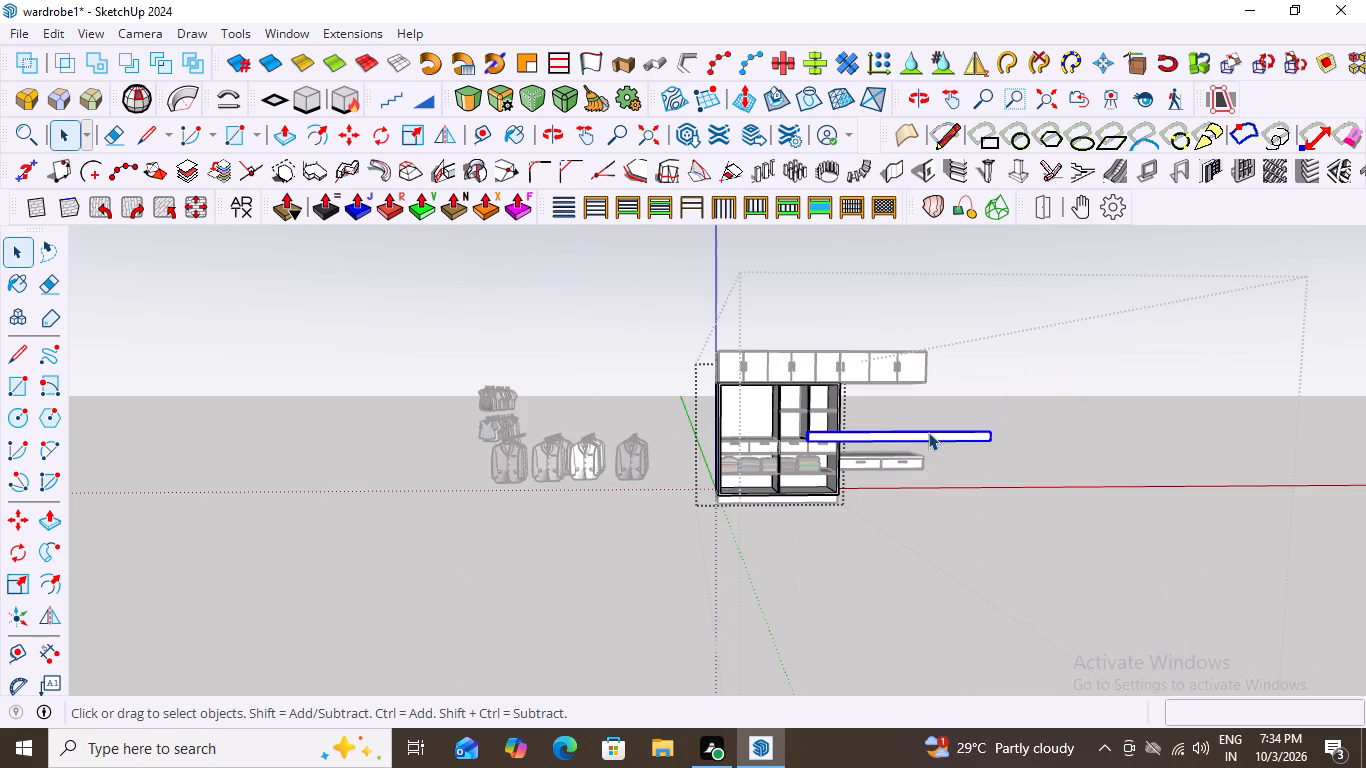
pyautogui.scroll(6, 926, 438)
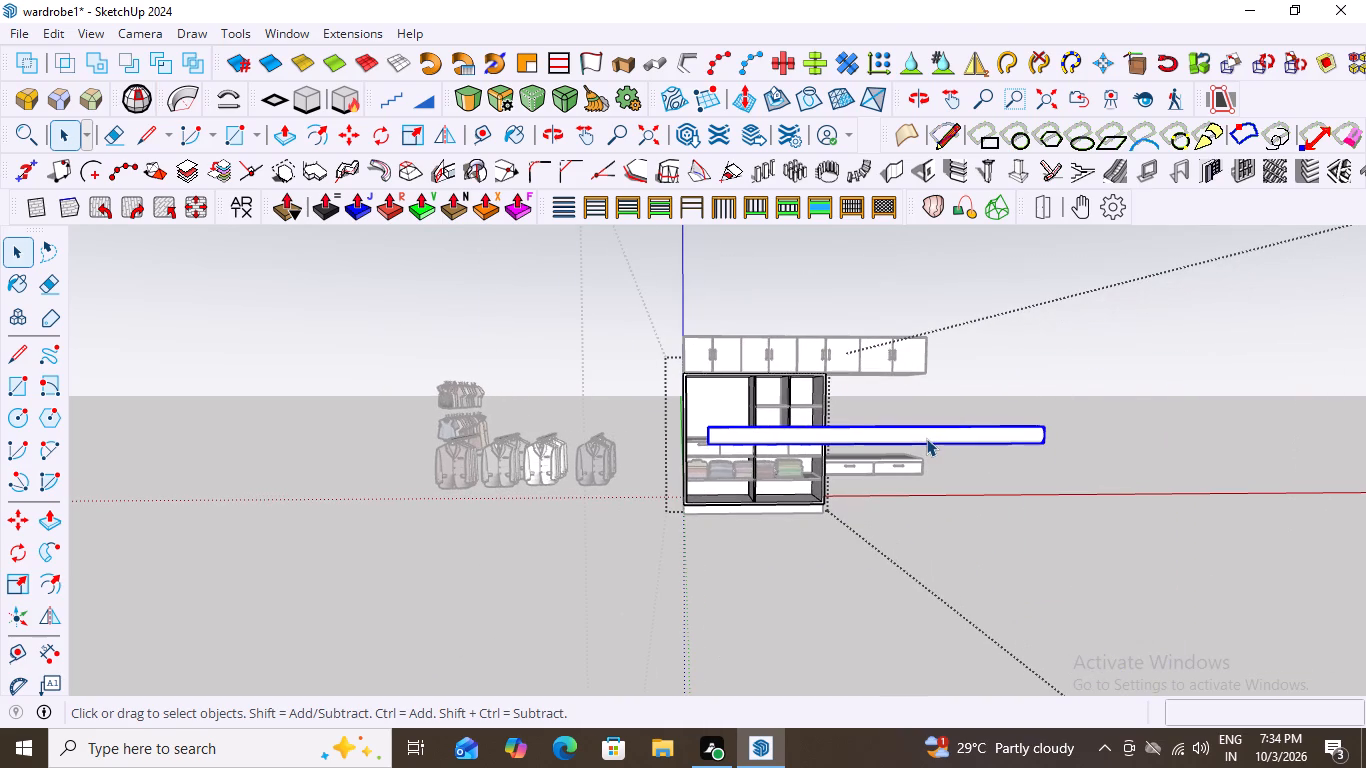
pyautogui.rightClick(926, 438)
pyautogui.click(960, 61)
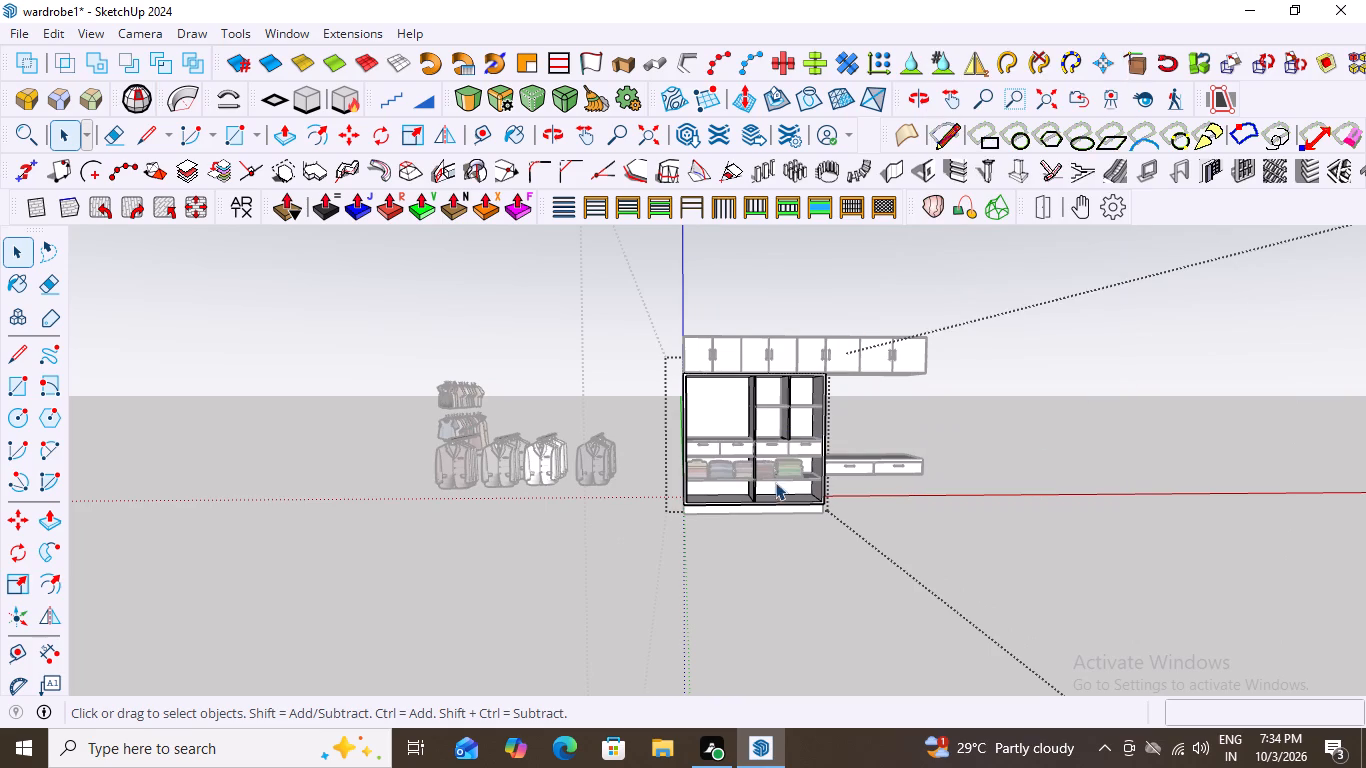
pyautogui.scroll(-4, 776, 482)
pyautogui.click(1004, 401)
pyautogui.doubleClick(964, 263)
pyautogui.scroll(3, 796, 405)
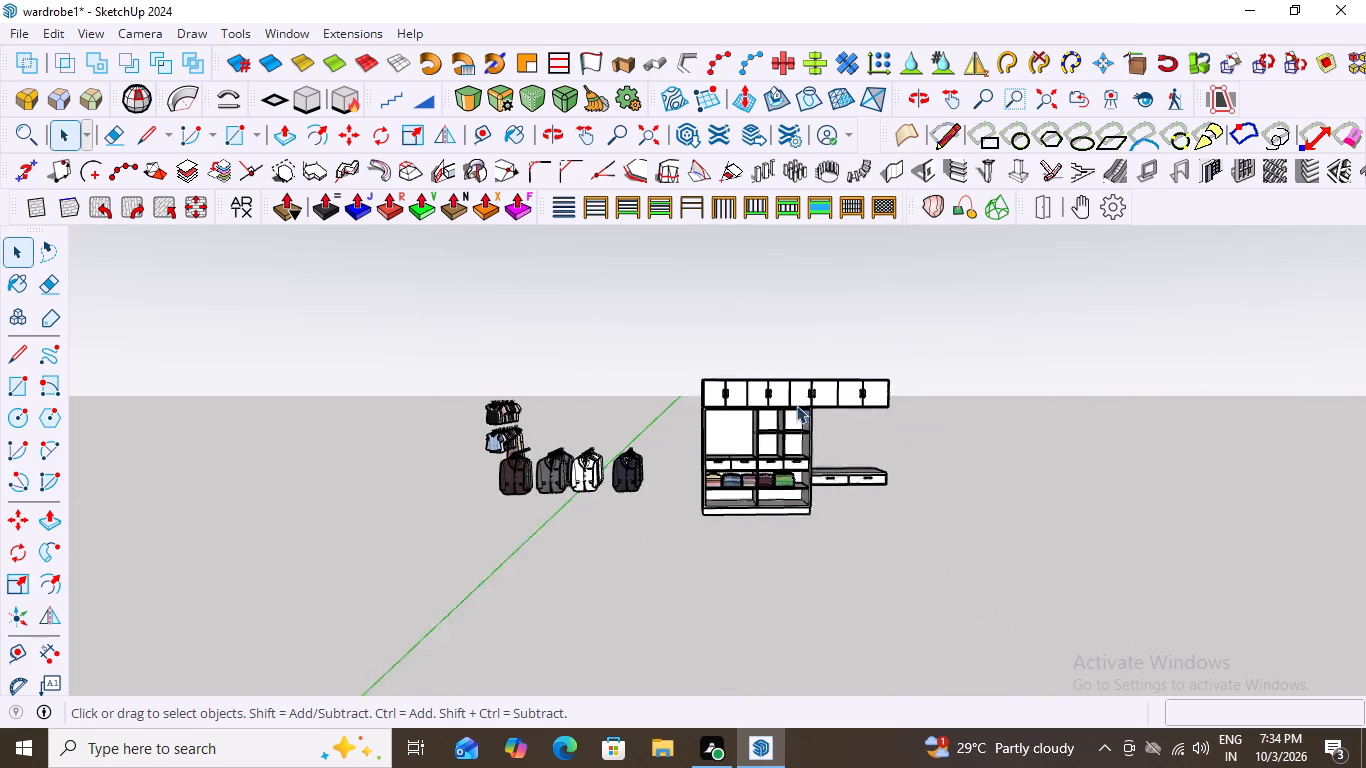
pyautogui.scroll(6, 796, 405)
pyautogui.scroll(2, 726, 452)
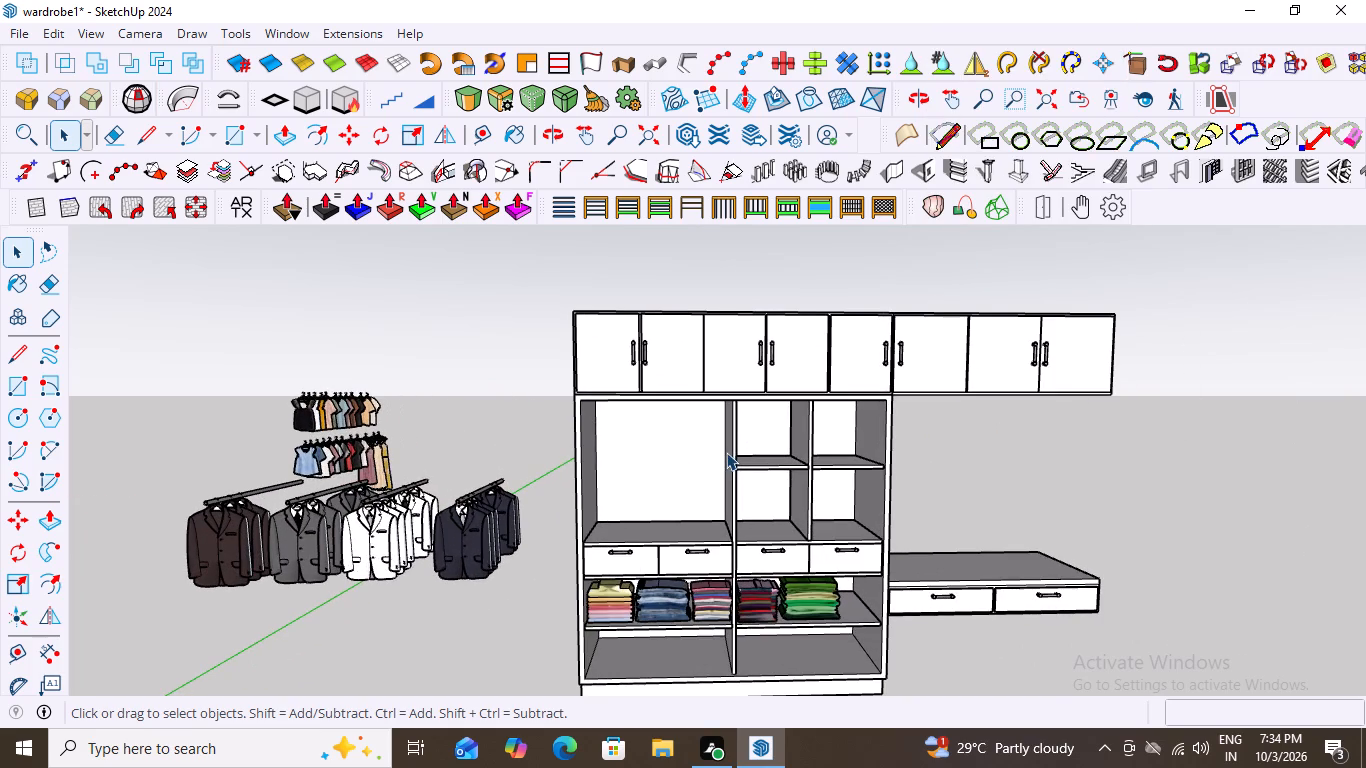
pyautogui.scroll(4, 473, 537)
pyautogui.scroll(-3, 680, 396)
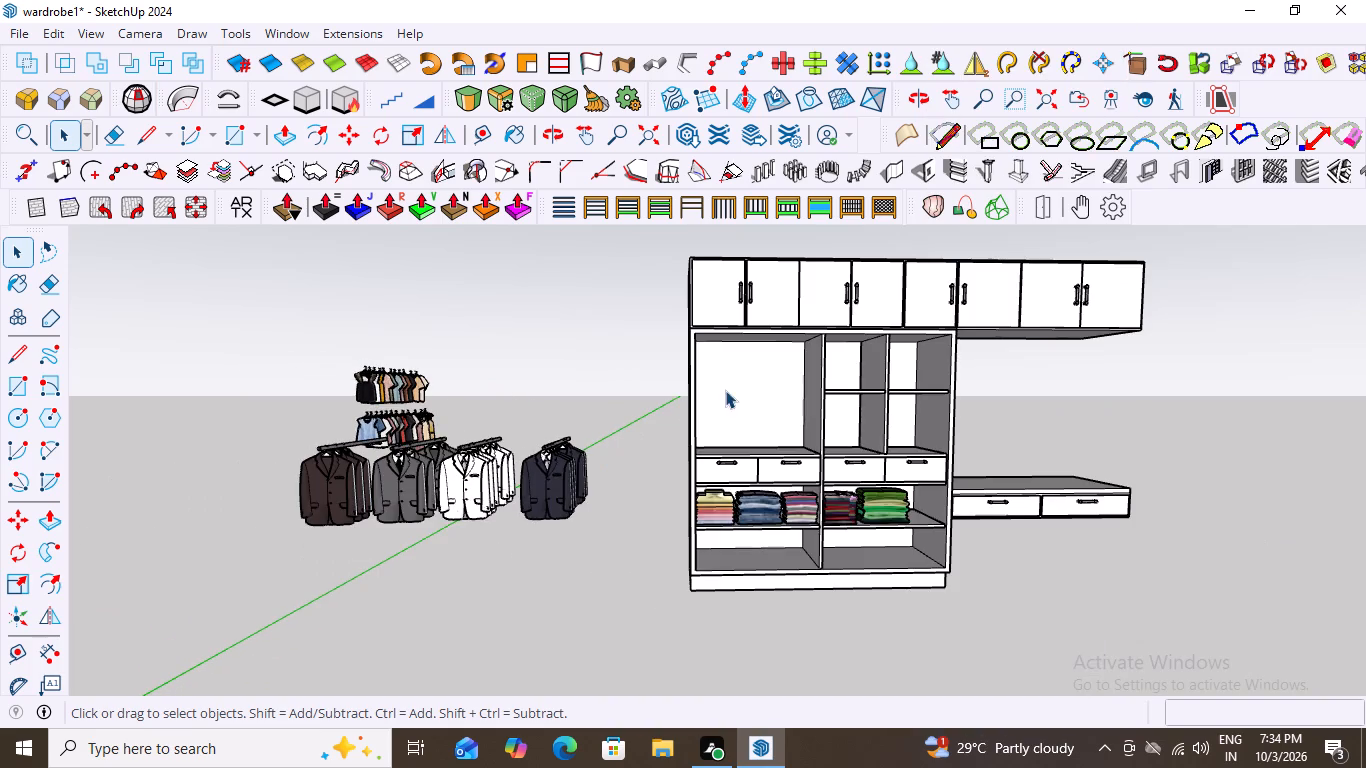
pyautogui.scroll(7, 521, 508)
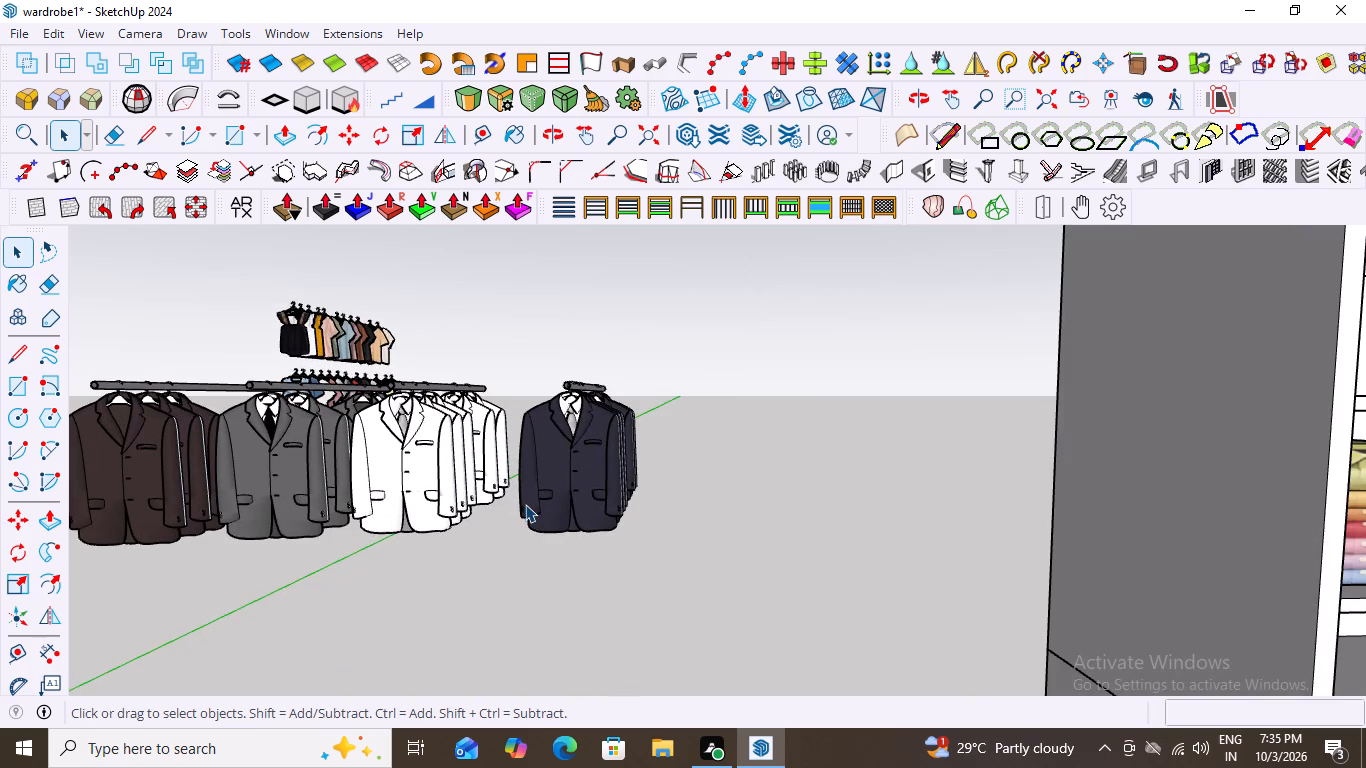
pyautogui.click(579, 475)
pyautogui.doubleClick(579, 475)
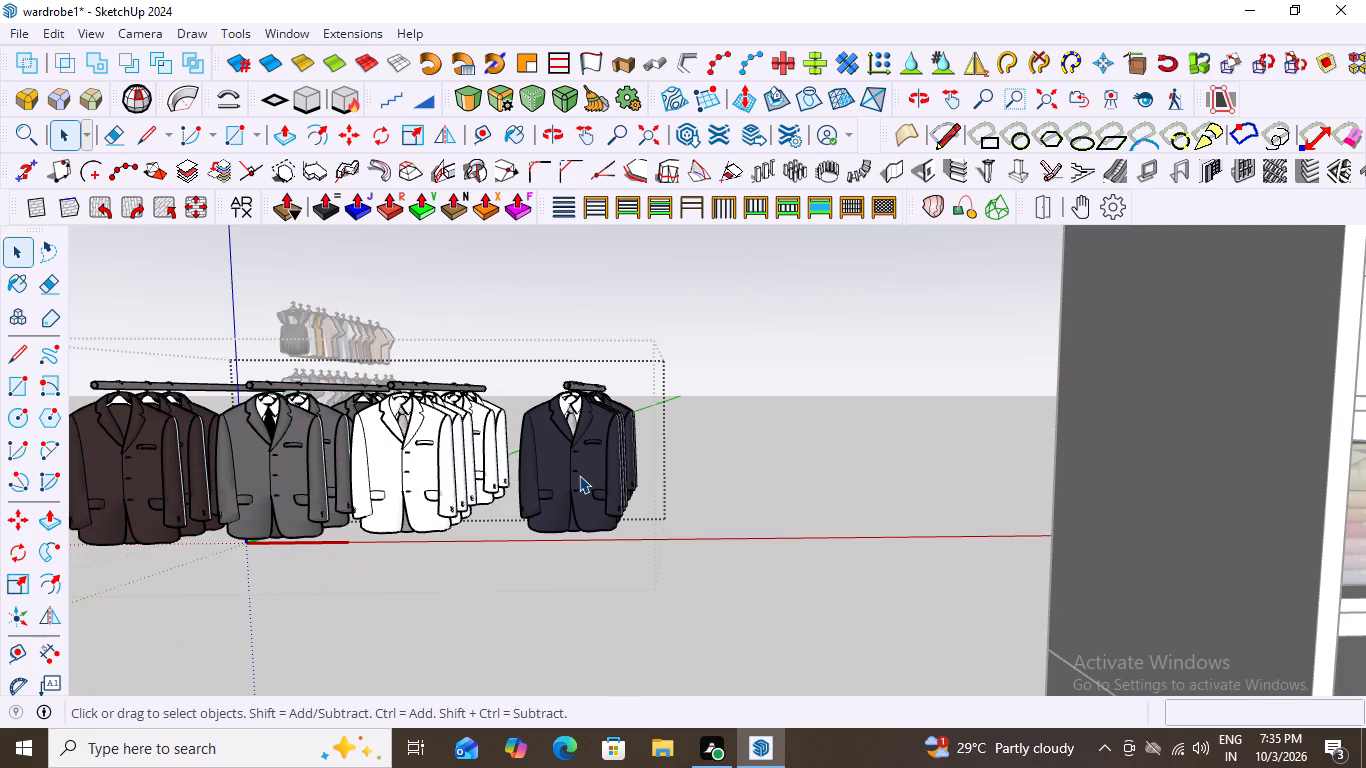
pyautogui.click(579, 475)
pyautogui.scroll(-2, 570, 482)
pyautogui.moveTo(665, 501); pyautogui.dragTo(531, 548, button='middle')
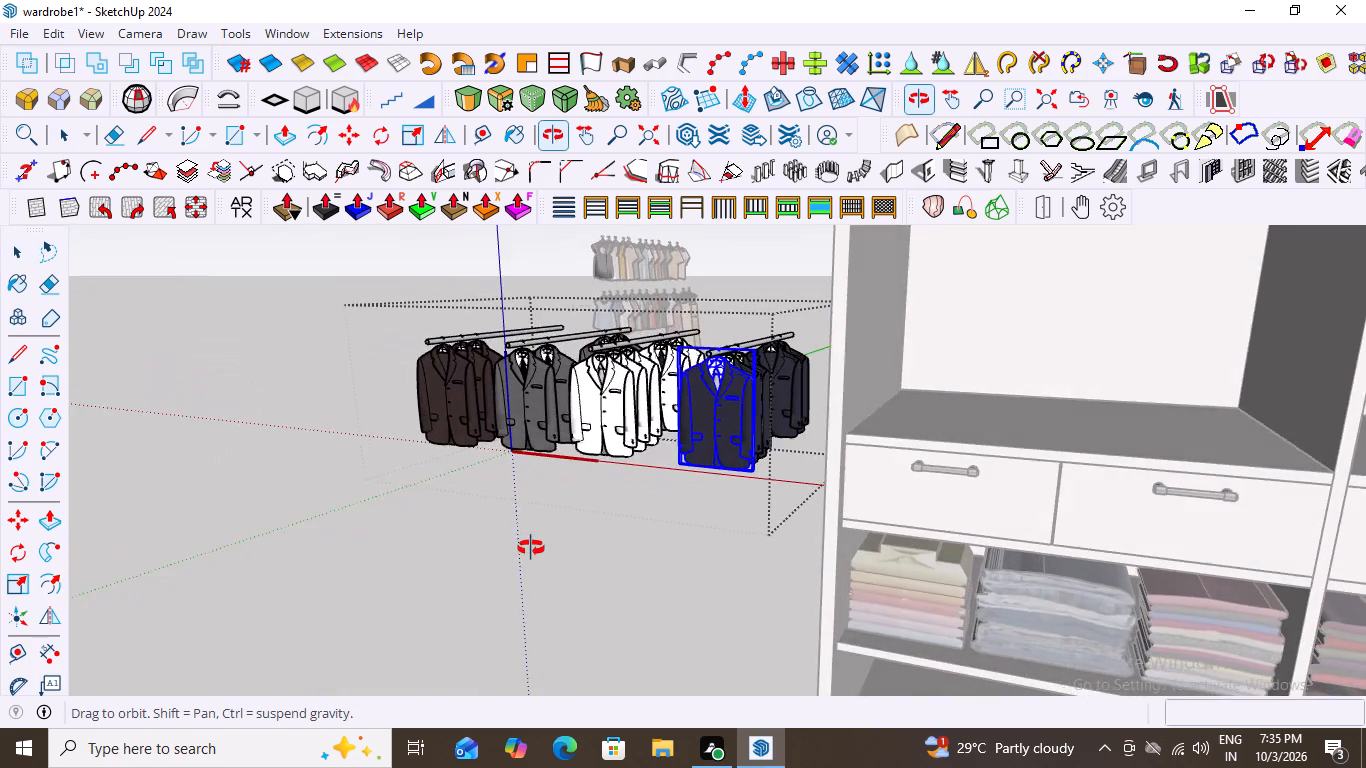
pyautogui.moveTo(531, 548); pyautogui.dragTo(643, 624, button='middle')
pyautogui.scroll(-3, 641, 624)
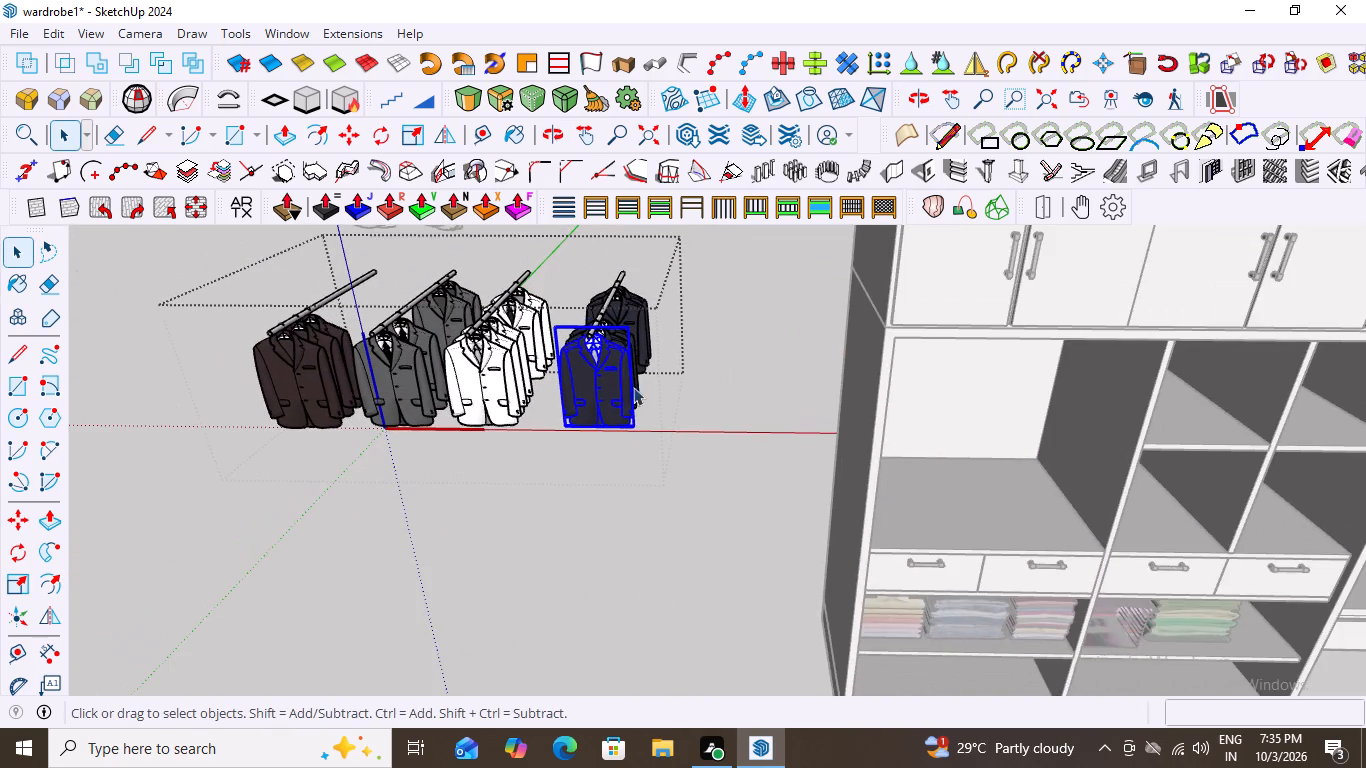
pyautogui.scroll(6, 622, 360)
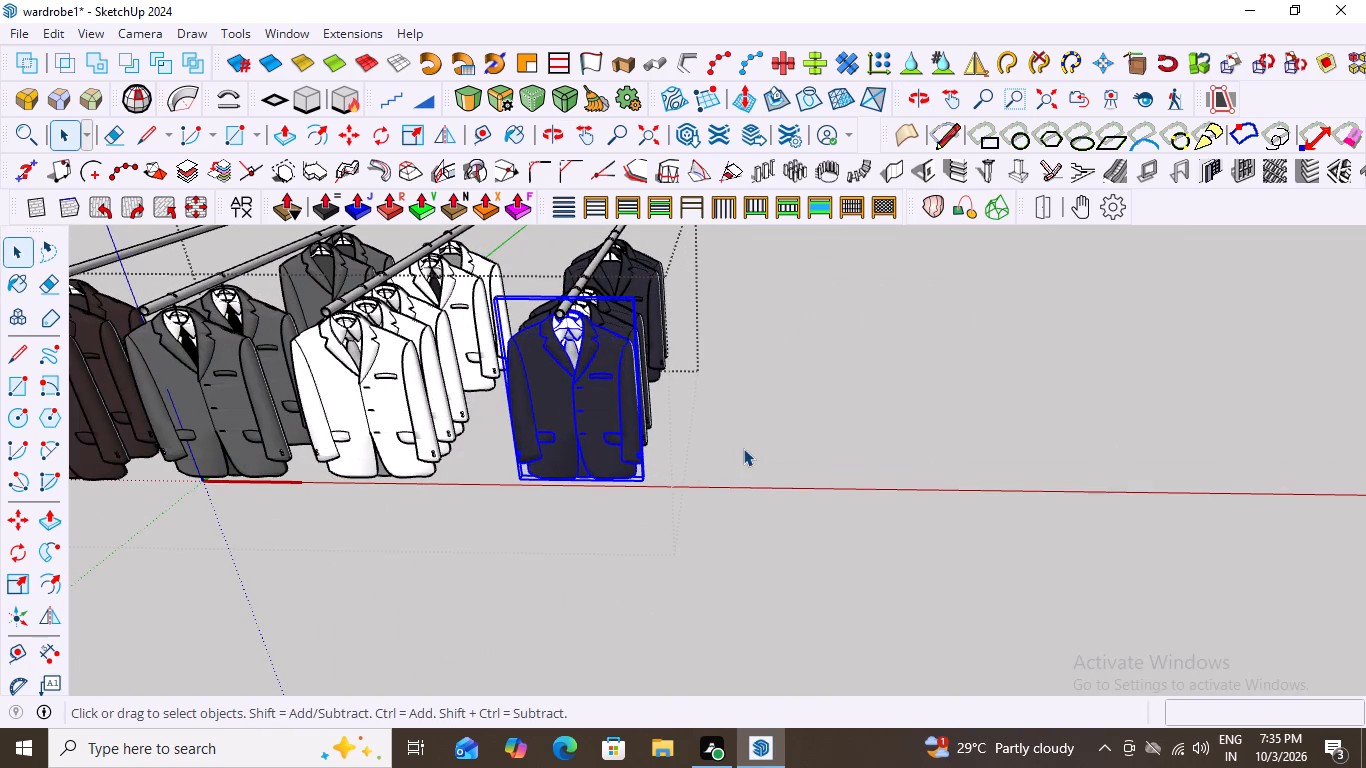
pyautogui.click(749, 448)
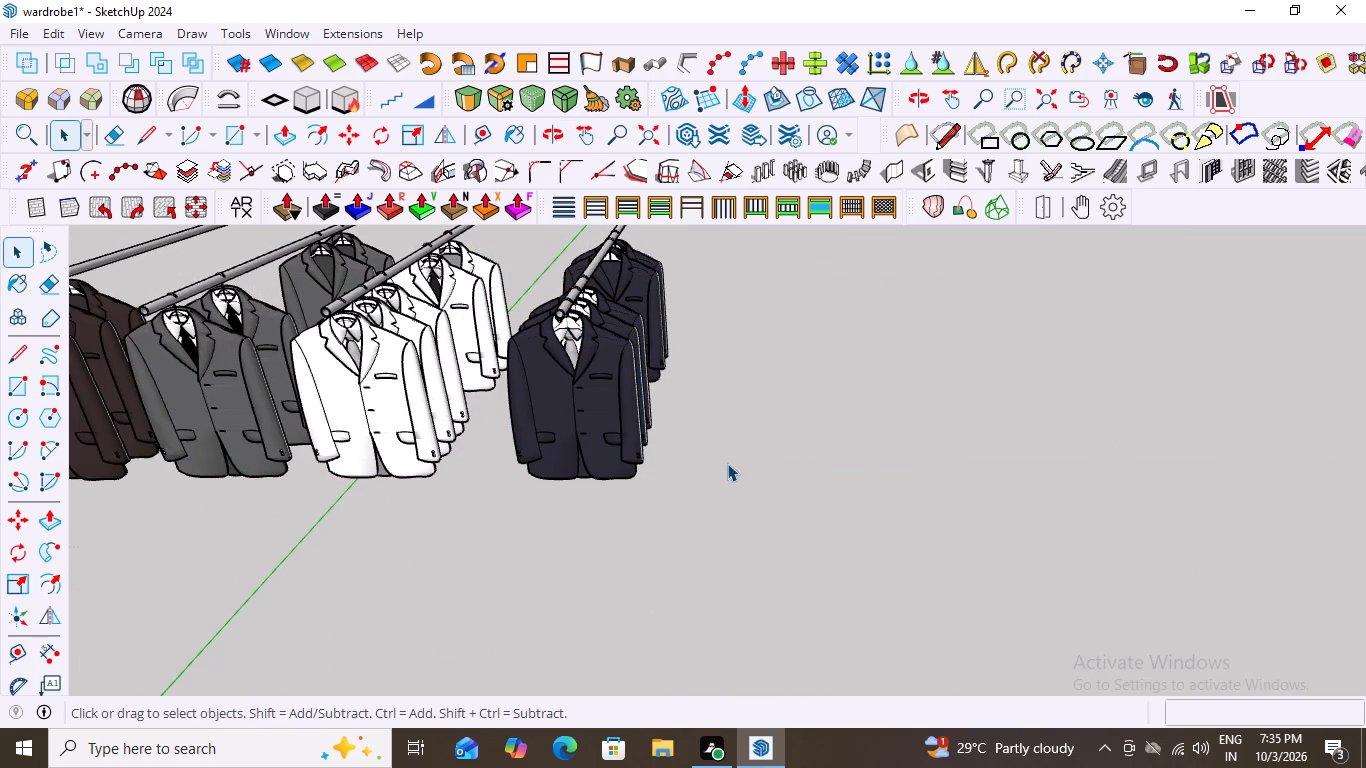
# Open the suit rack group, move the frontmost white suit about 3' 10" onto the navy suits' rail behind the front three, and leave the group.
pyautogui.scroll(-4, 777, 445)
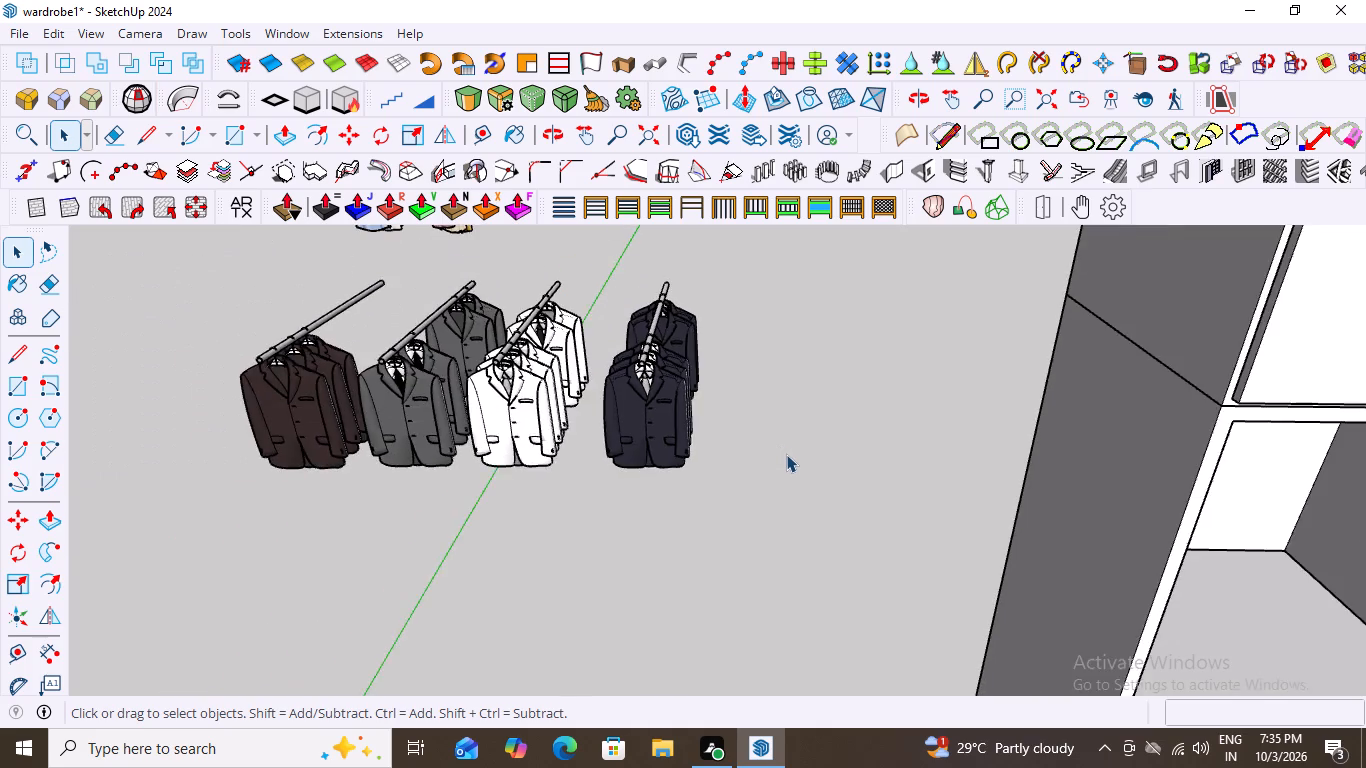
pyautogui.scroll(-2, 786, 454)
pyautogui.scroll(4, 528, 473)
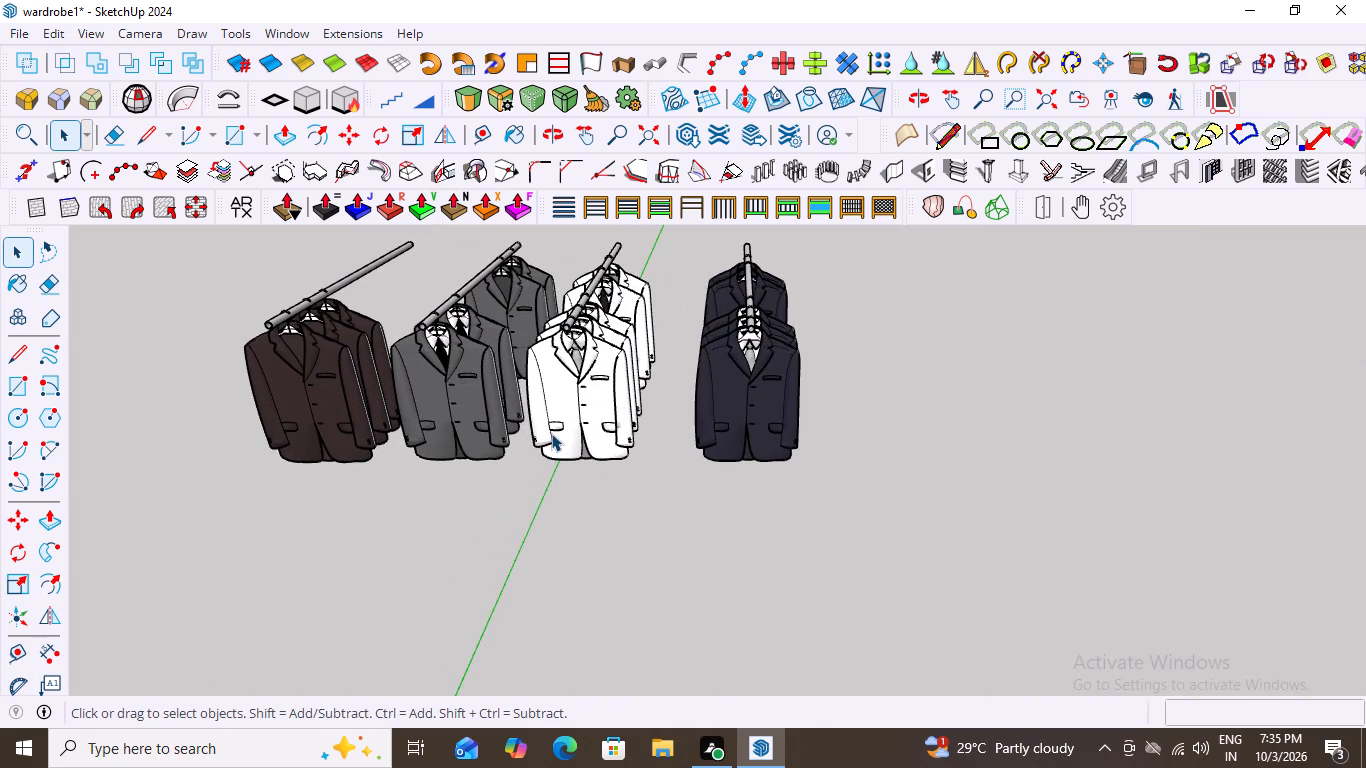
pyautogui.click(579, 406)
pyautogui.click(579, 406)
pyautogui.click(579, 406)
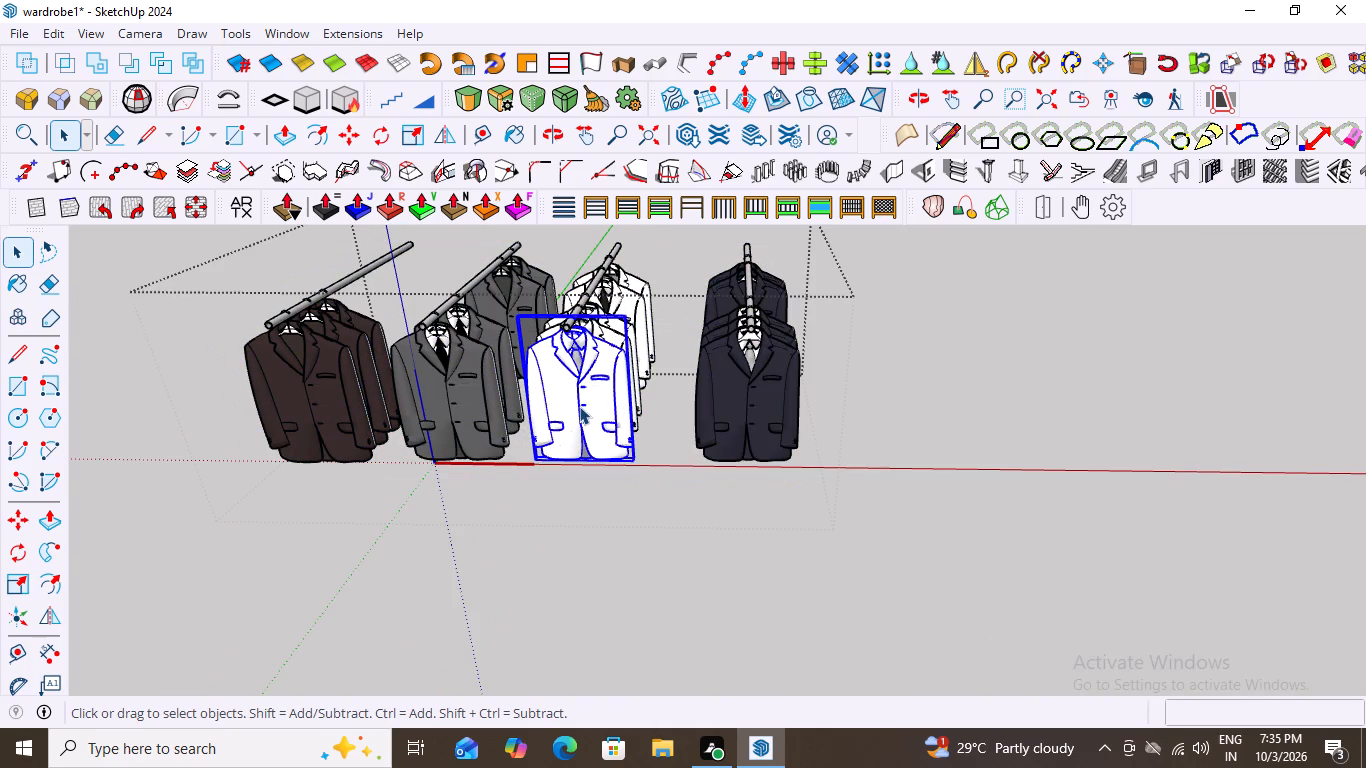
pyautogui.moveTo(674, 235); pyautogui.dragTo(655, 270)
pyautogui.moveTo(647, 279); pyautogui.dragTo(636, 289)
pyautogui.moveTo(623, 302); pyautogui.dragTo(593, 323)
pyautogui.click(586, 327)
pyautogui.moveTo(569, 334); pyautogui.dragTo(539, 345)
pyautogui.click(539, 345)
pyautogui.scroll(3, 611, 278)
pyautogui.moveTo(606, 402); pyautogui.dragTo(439, 469, button='middle')
pyautogui.scroll(-6, 472, 452)
pyautogui.scroll(5, 609, 342)
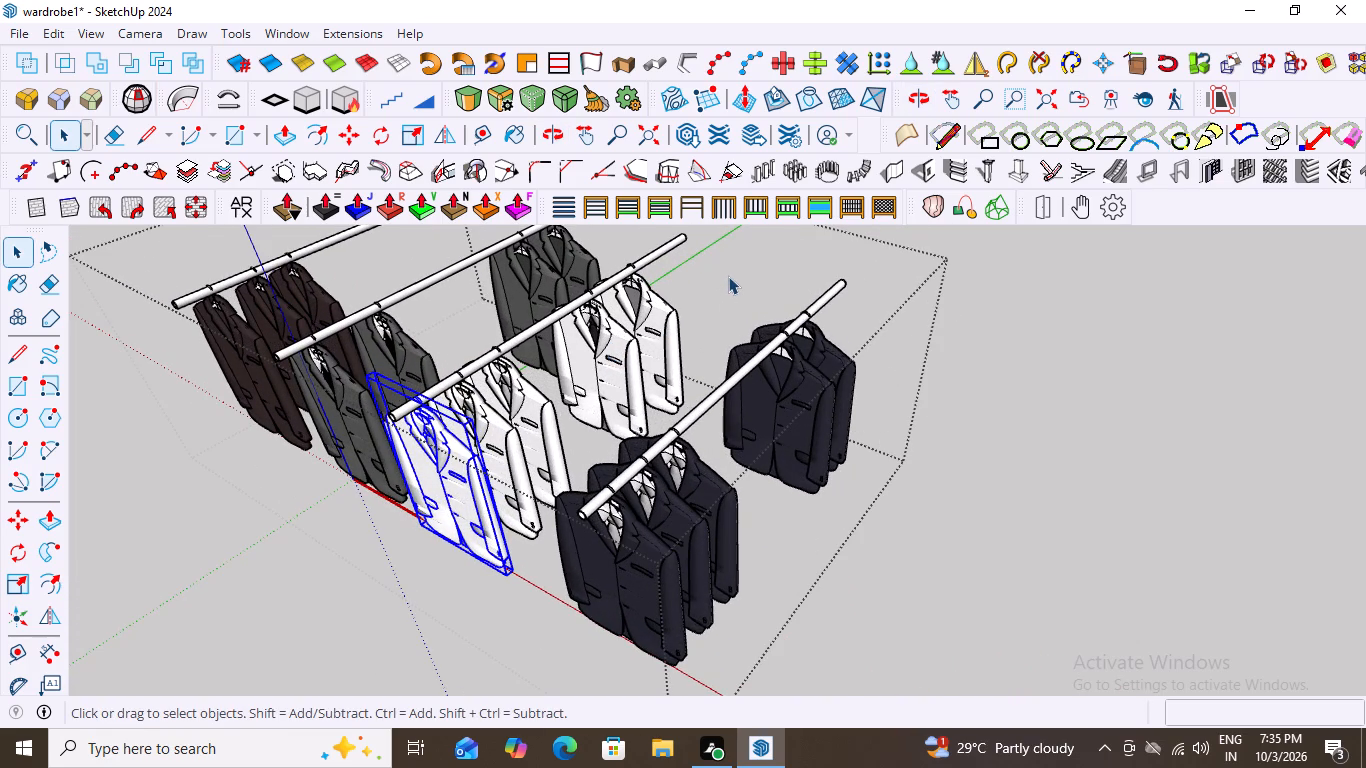
pyautogui.click(442, 464)
pyautogui.press('m')
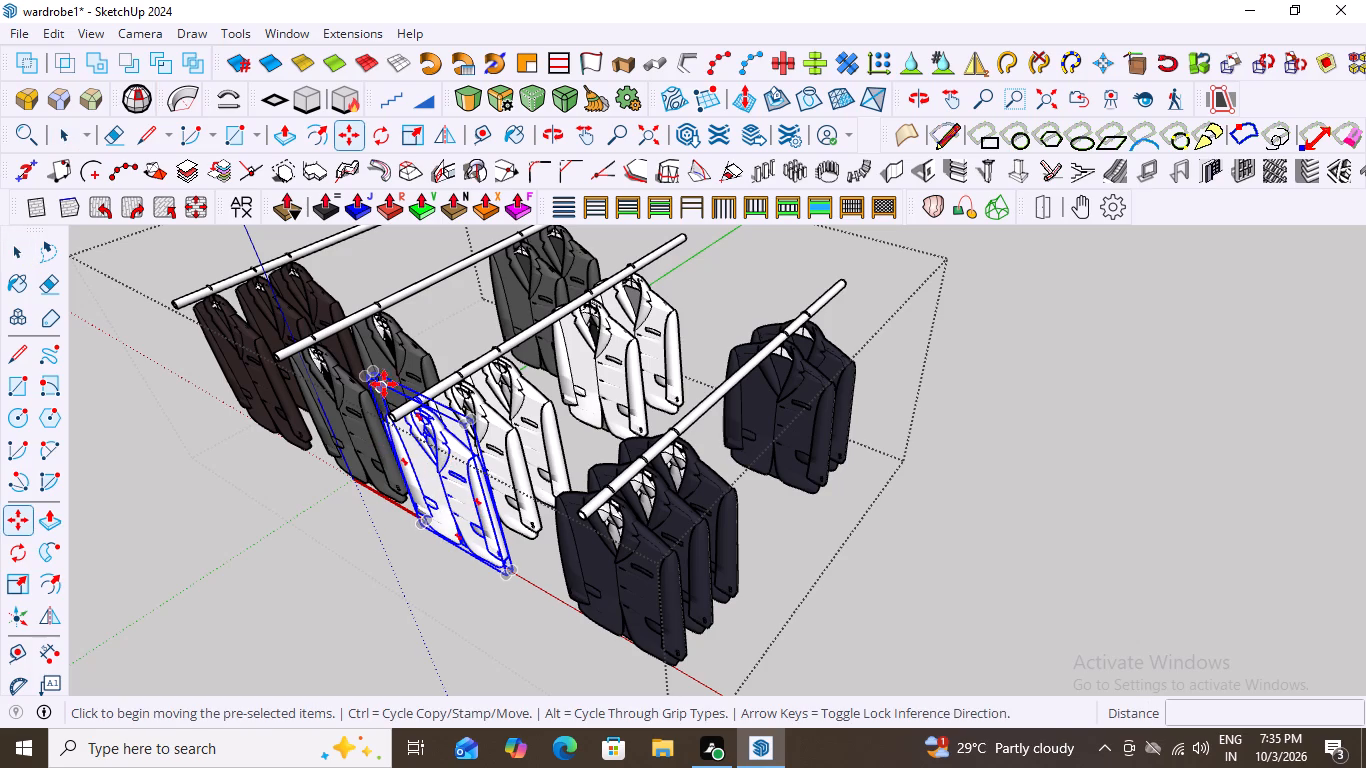
pyautogui.scroll(3, 401, 408)
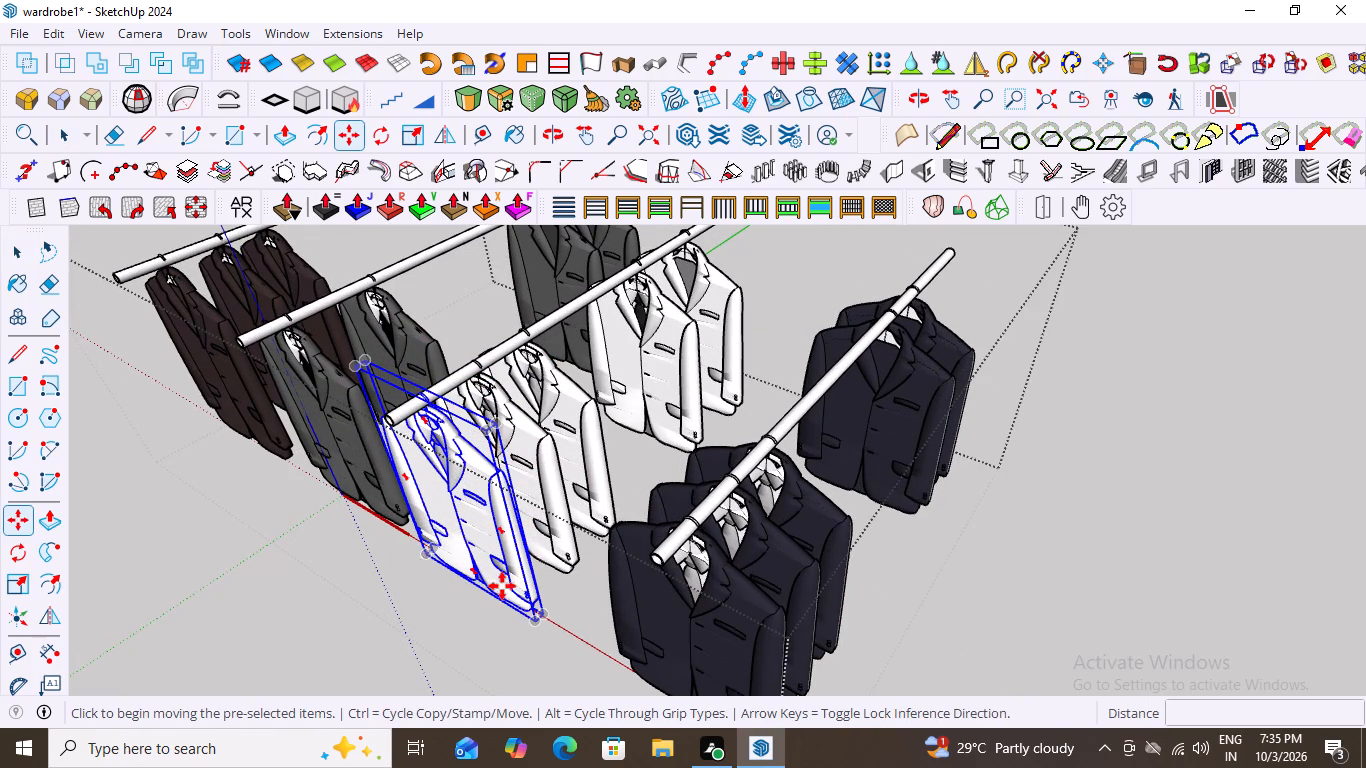
pyautogui.click(431, 401)
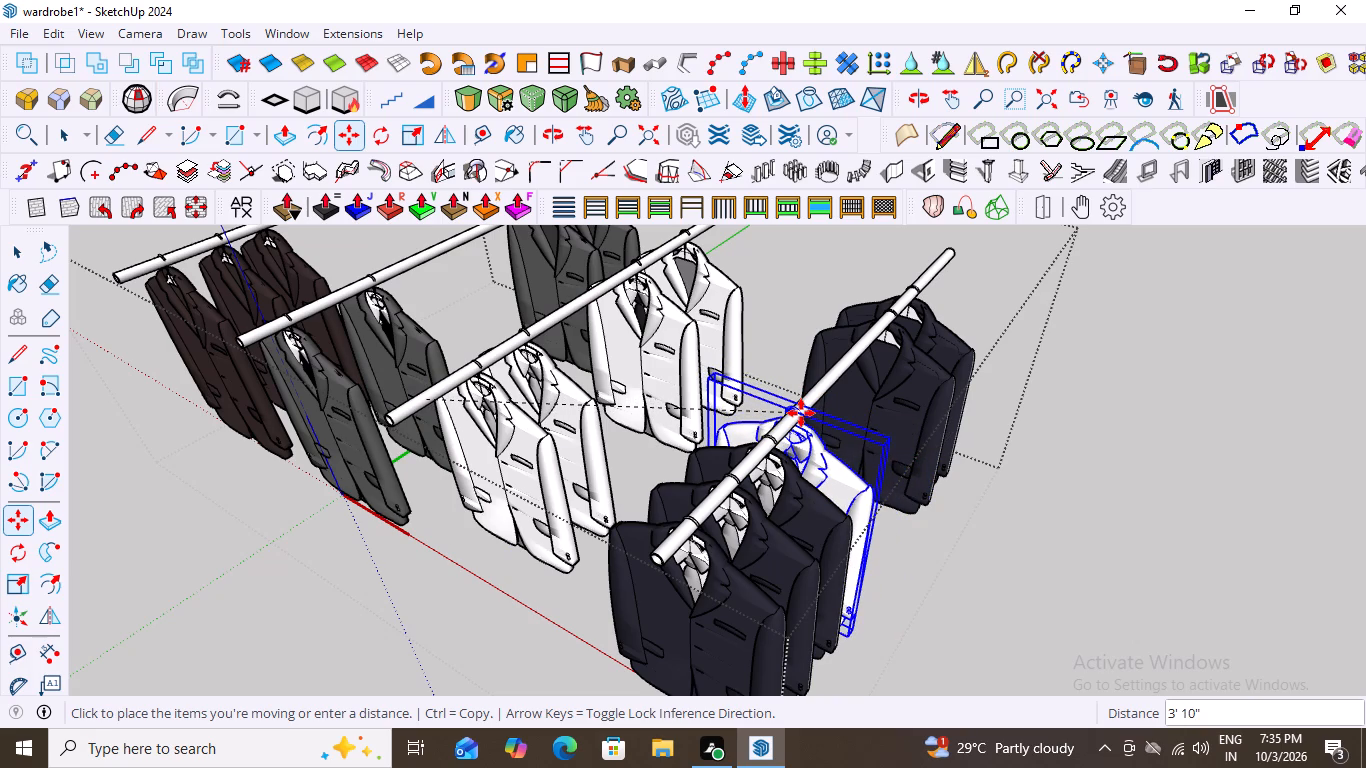
pyautogui.scroll(8, 802, 413)
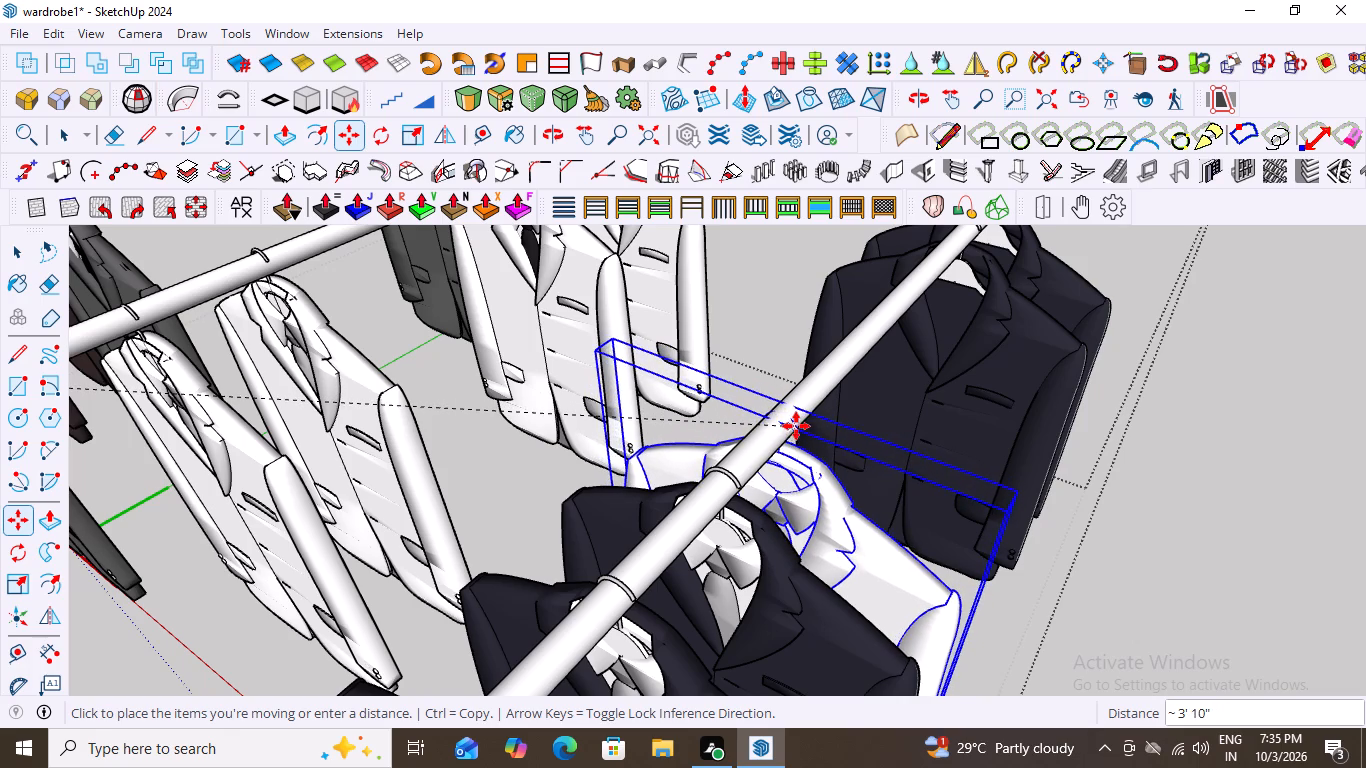
pyautogui.click(792, 423)
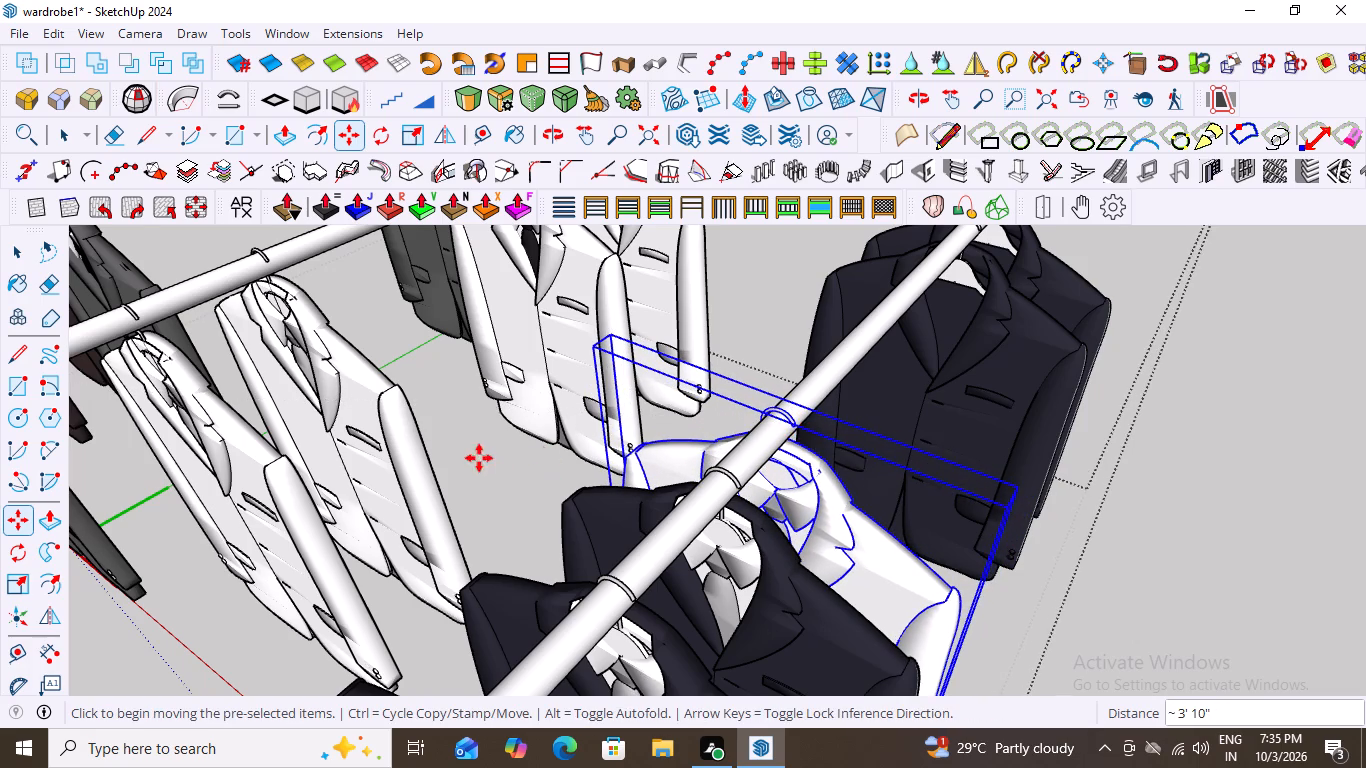
pyautogui.scroll(-12, 507, 413)
pyautogui.click(840, 483)
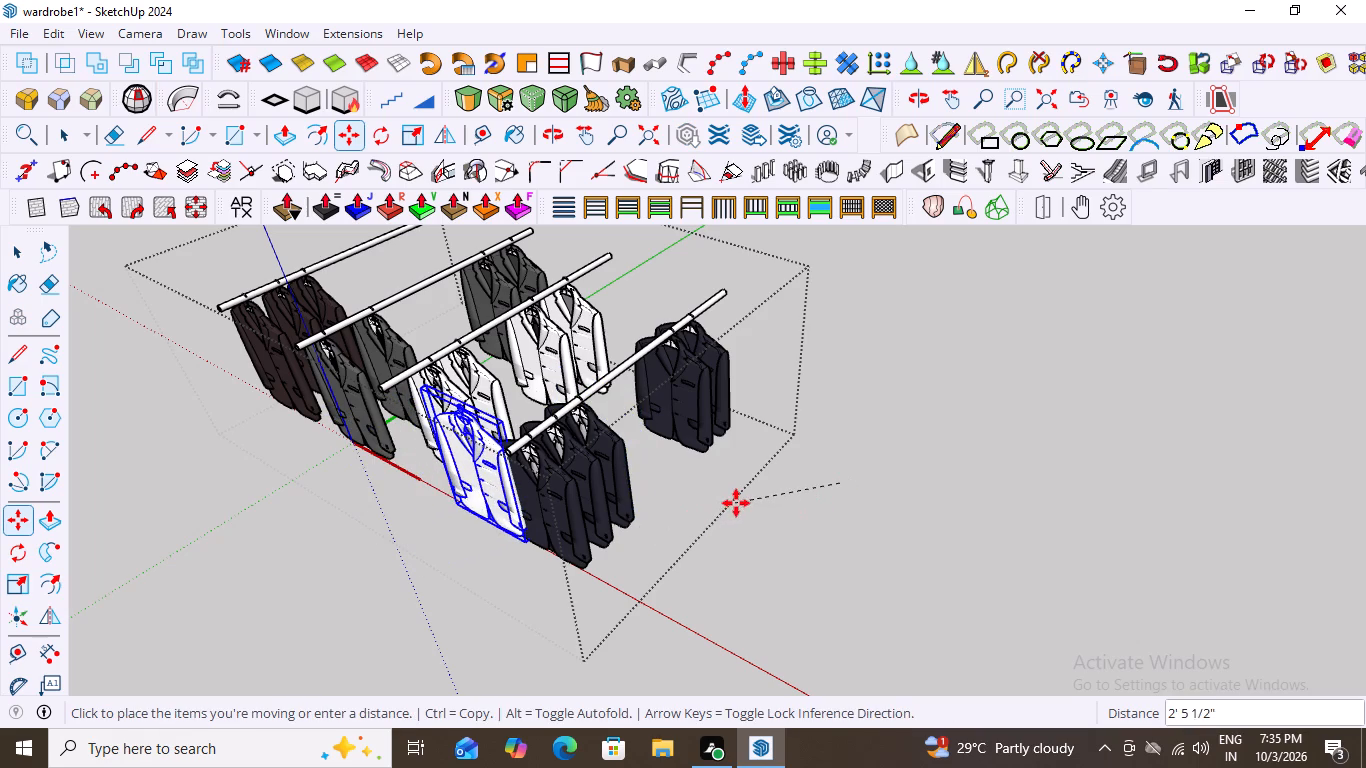
pyautogui.press('space')
pyautogui.press('Escape')
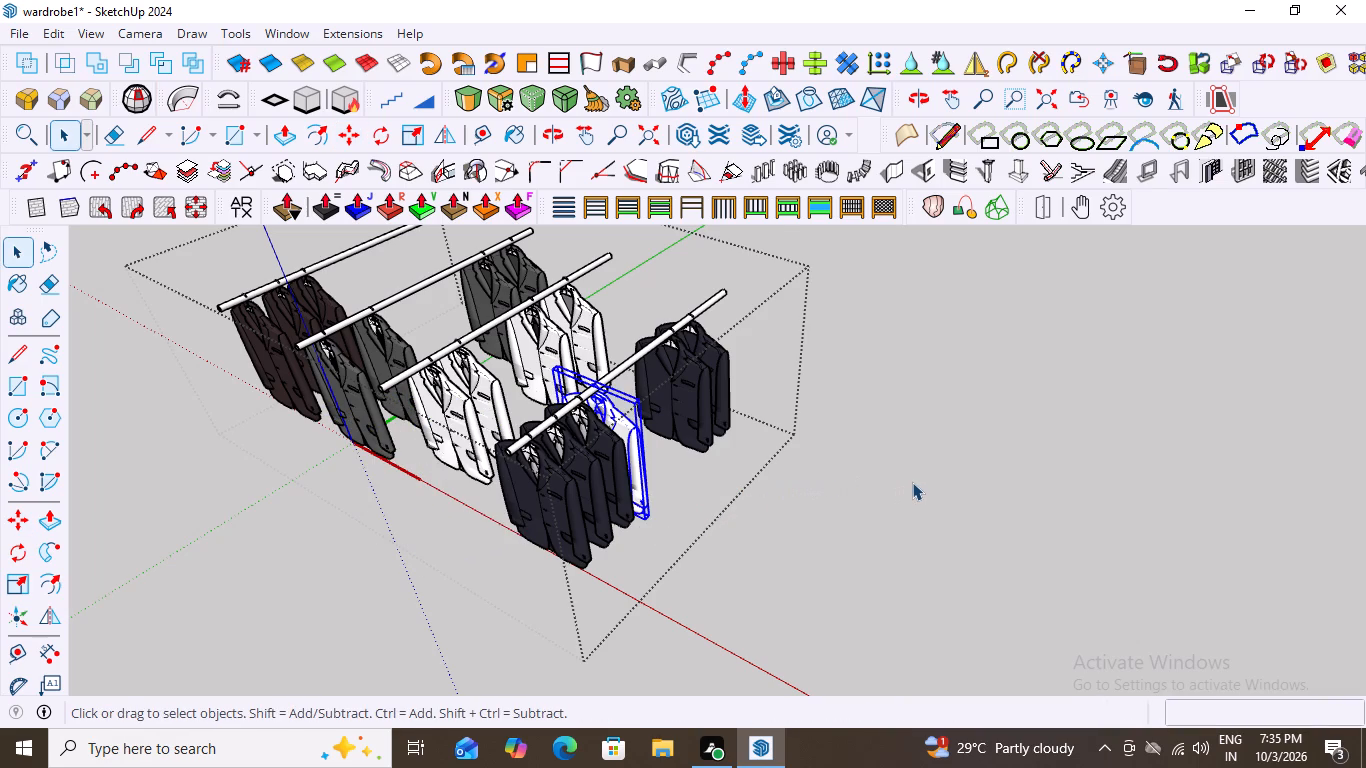
pyautogui.click(845, 510)
# Reopen the suit rack group and delete the second navy suit from the front of its rail.
pyautogui.moveTo(682, 497); pyautogui.dragTo(624, 389, button='middle')
pyautogui.scroll(5, 631, 486)
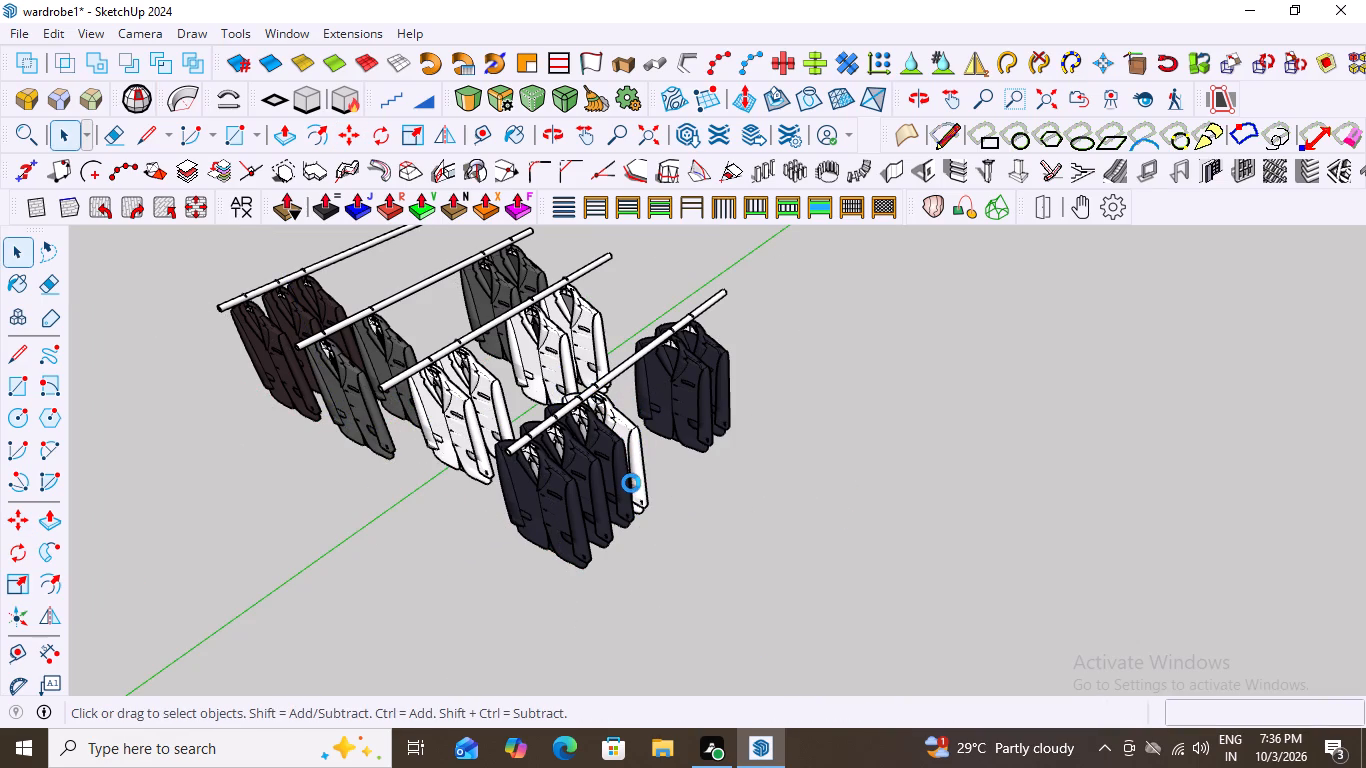
pyautogui.scroll(4, 631, 483)
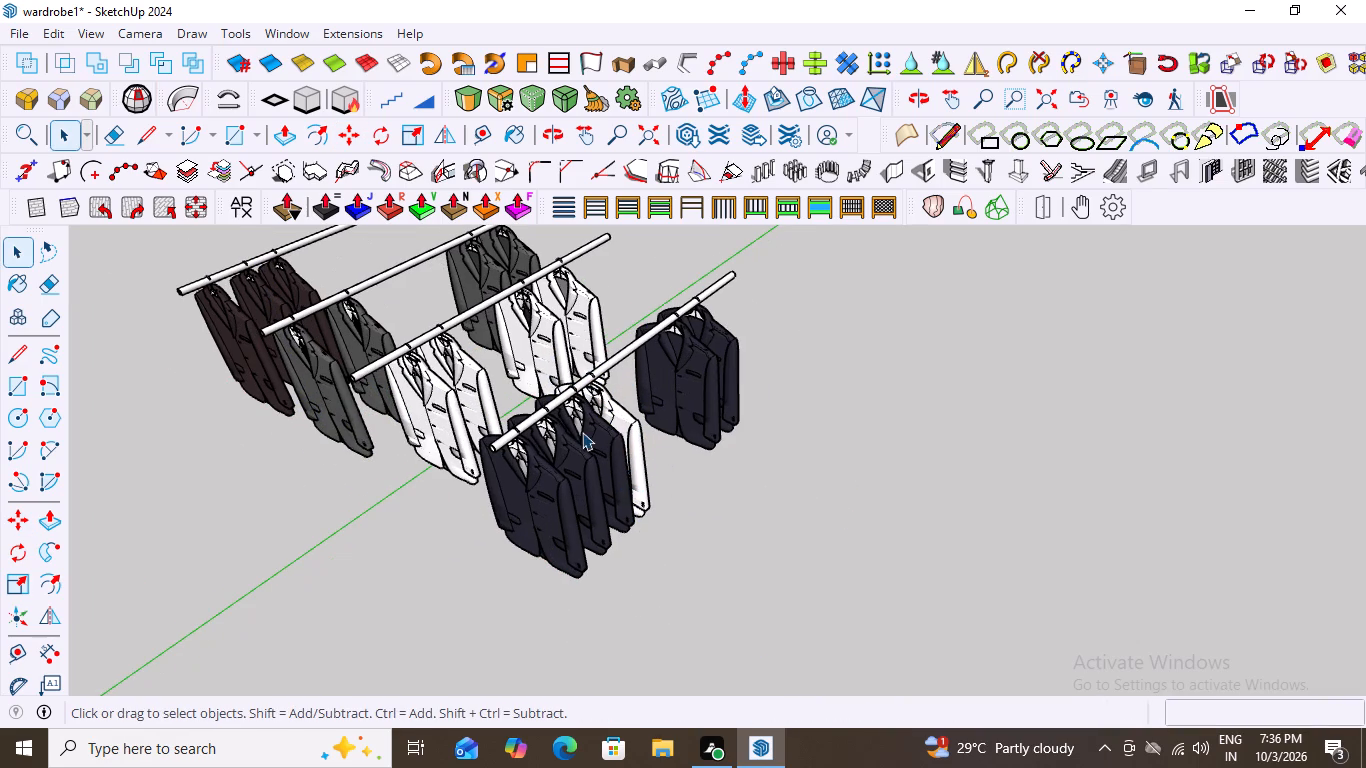
pyautogui.scroll(9, 582, 432)
pyautogui.scroll(-9, 585, 424)
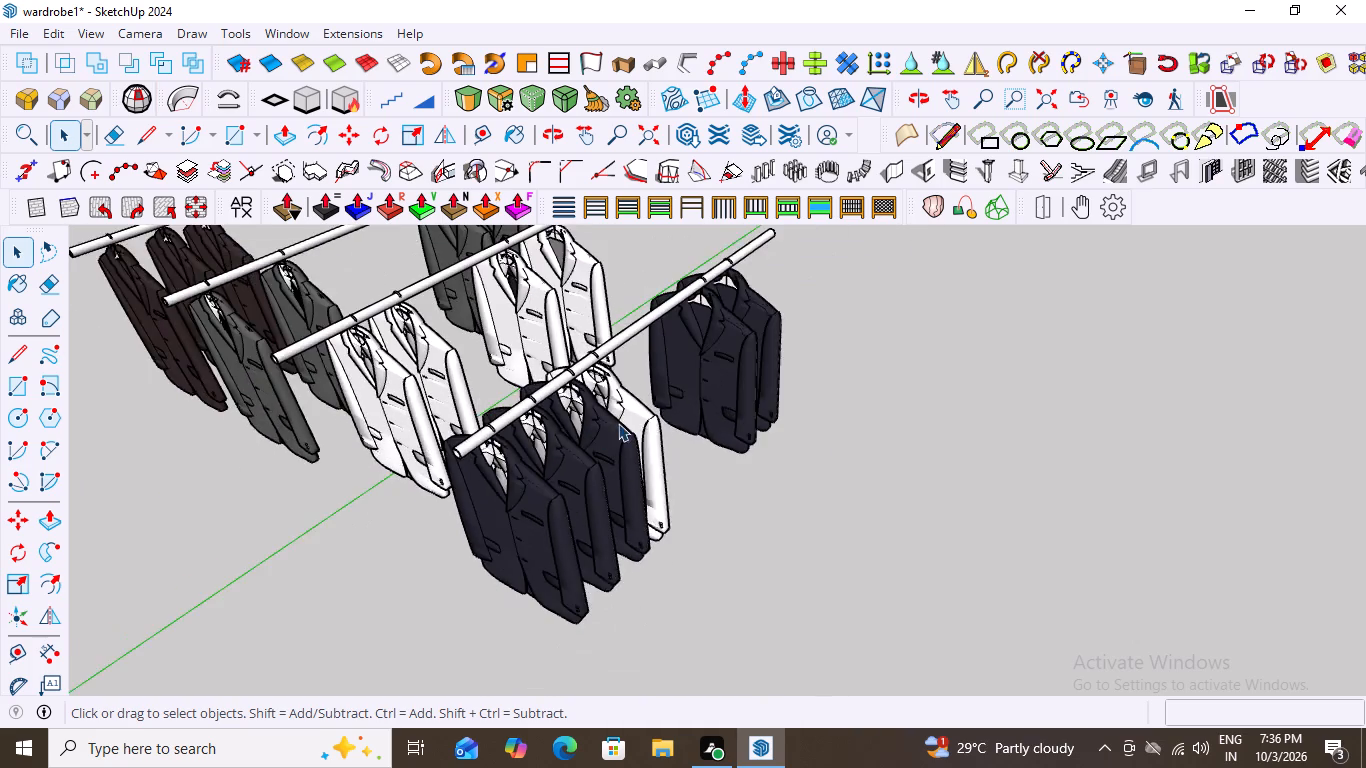
pyautogui.scroll(-3, 618, 423)
pyautogui.scroll(6, 594, 563)
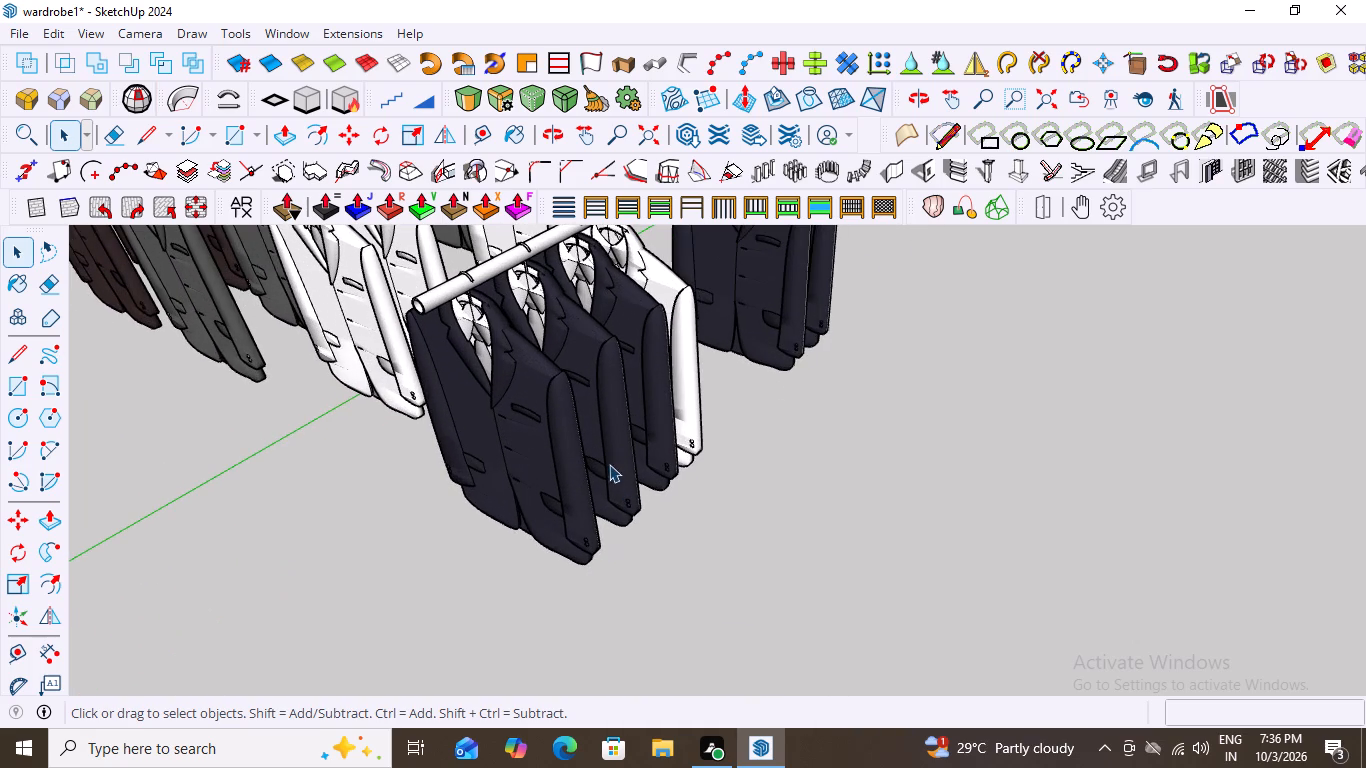
pyautogui.scroll(-6, 564, 490)
pyautogui.click(590, 461)
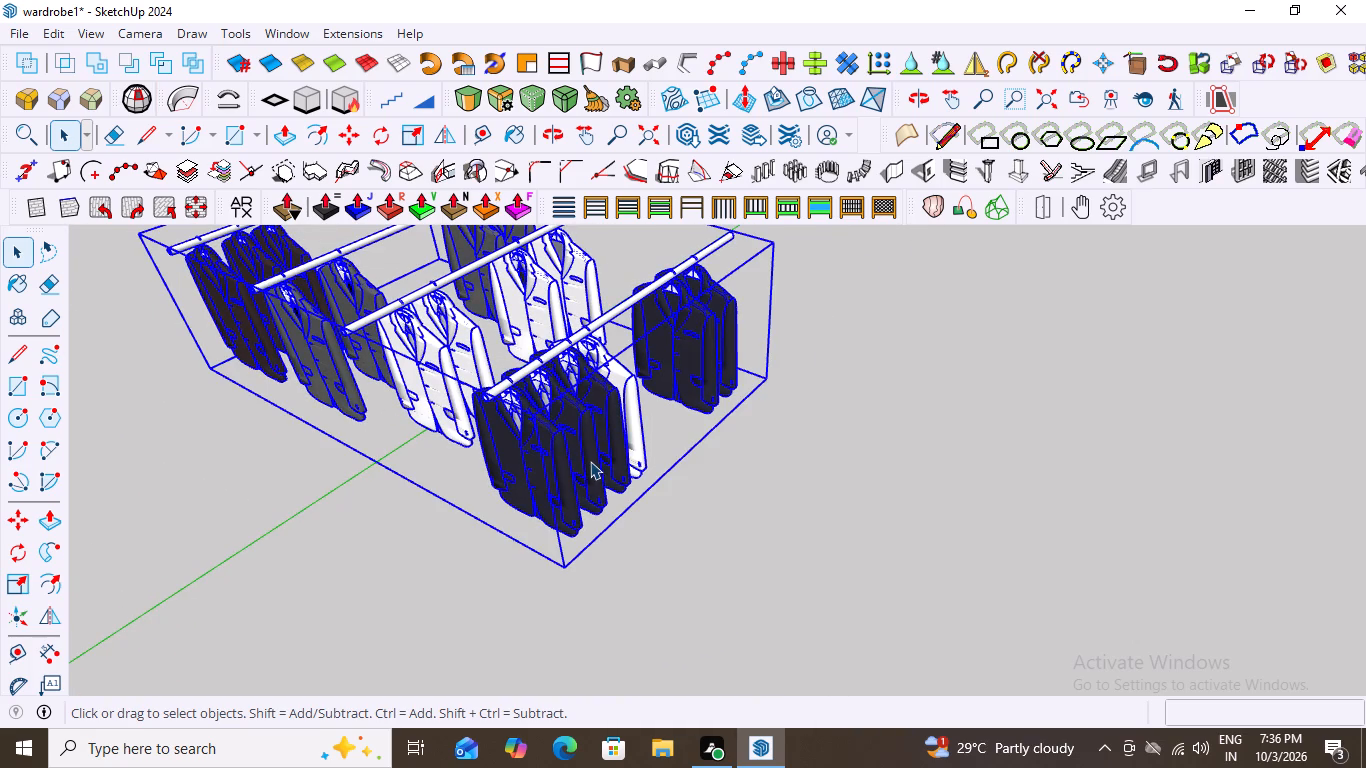
pyautogui.doubleClick(590, 461)
pyautogui.click(590, 461)
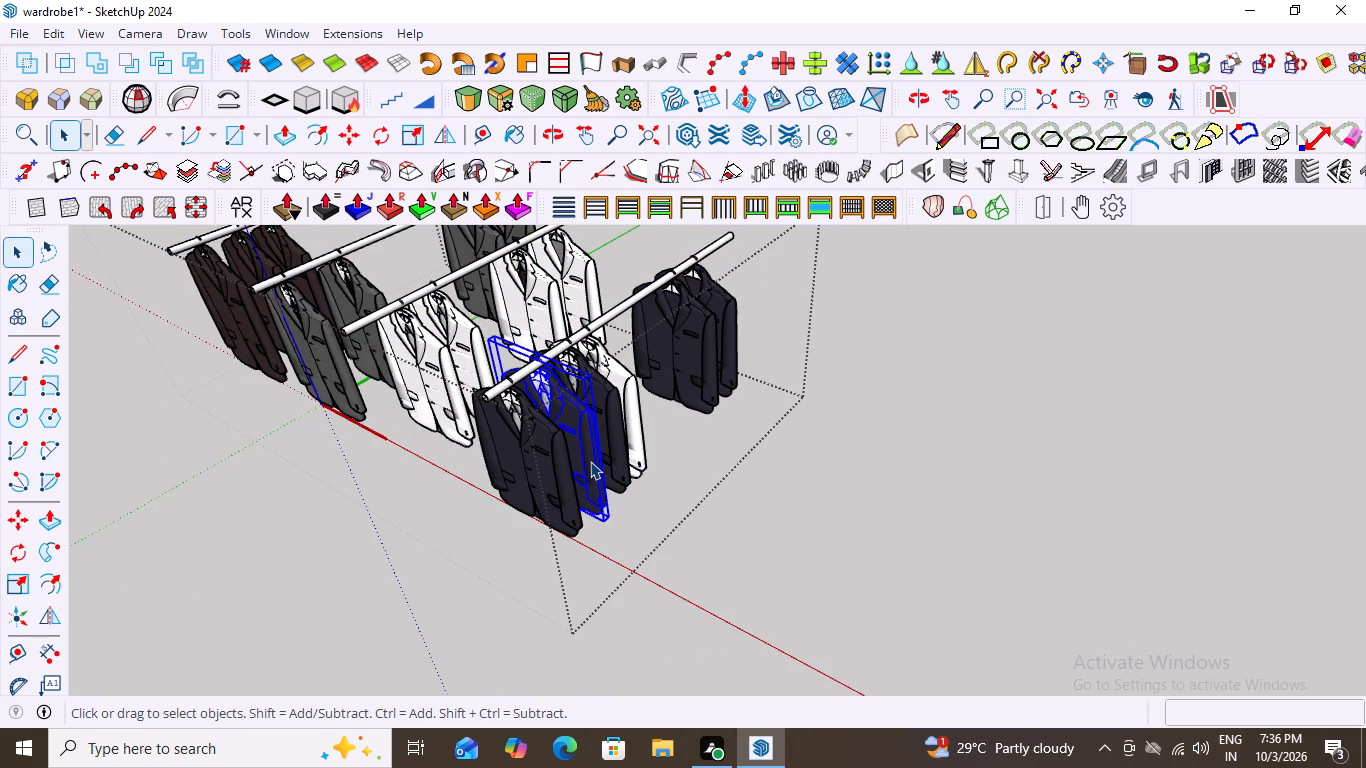
pyautogui.scroll(5, 590, 461)
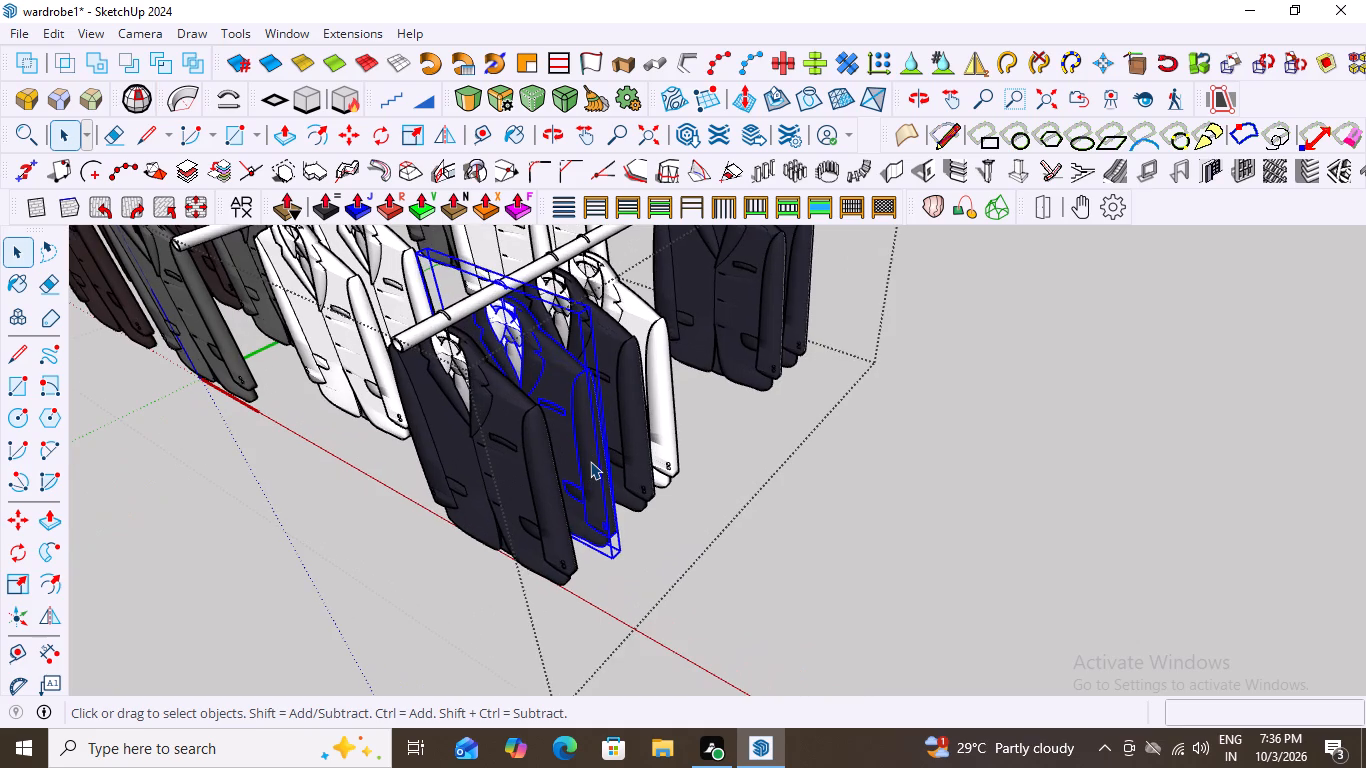
pyautogui.press('Delete')
# In the suit rack group, move the frontmost grey suit about 6' onto the navy suits' rail, directly behind the front navy suit.
pyautogui.scroll(-6, 597, 461)
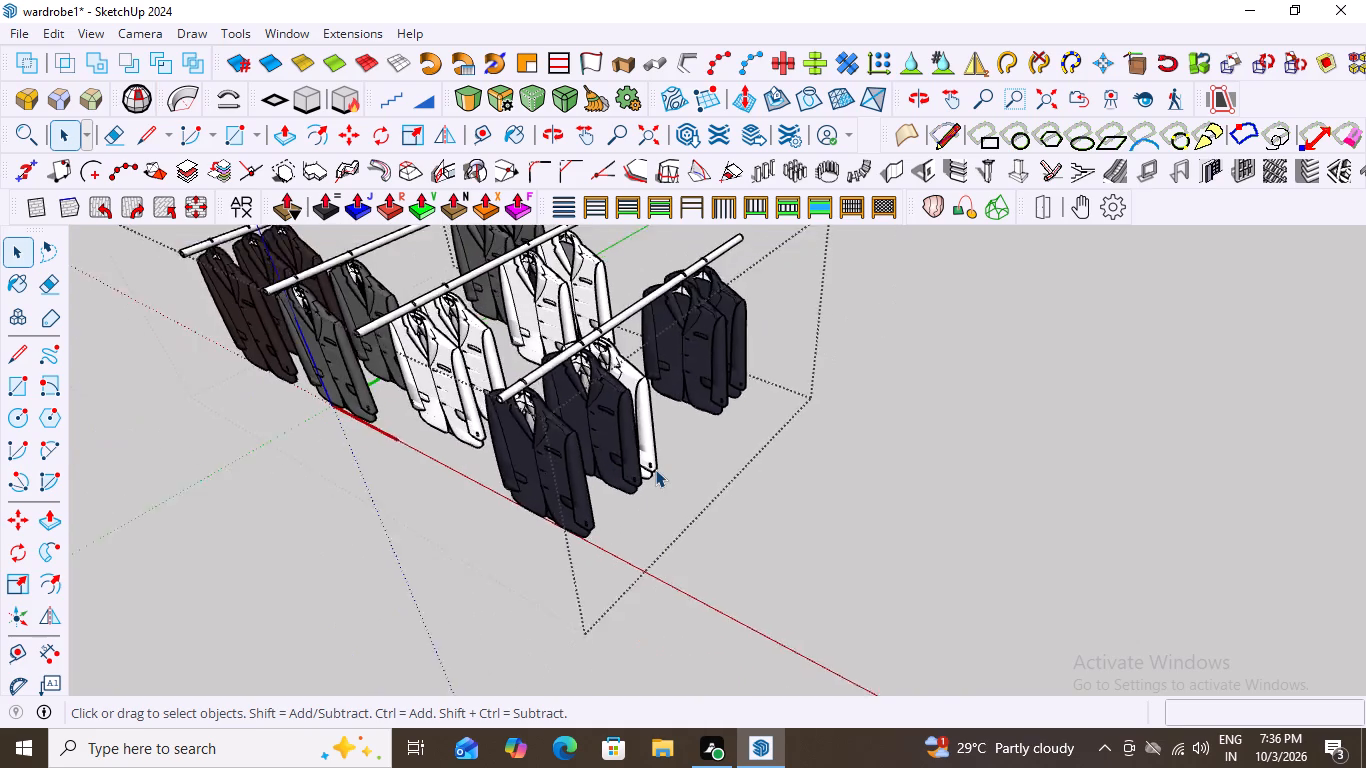
pyautogui.scroll(-3, 655, 469)
pyautogui.scroll(6, 477, 404)
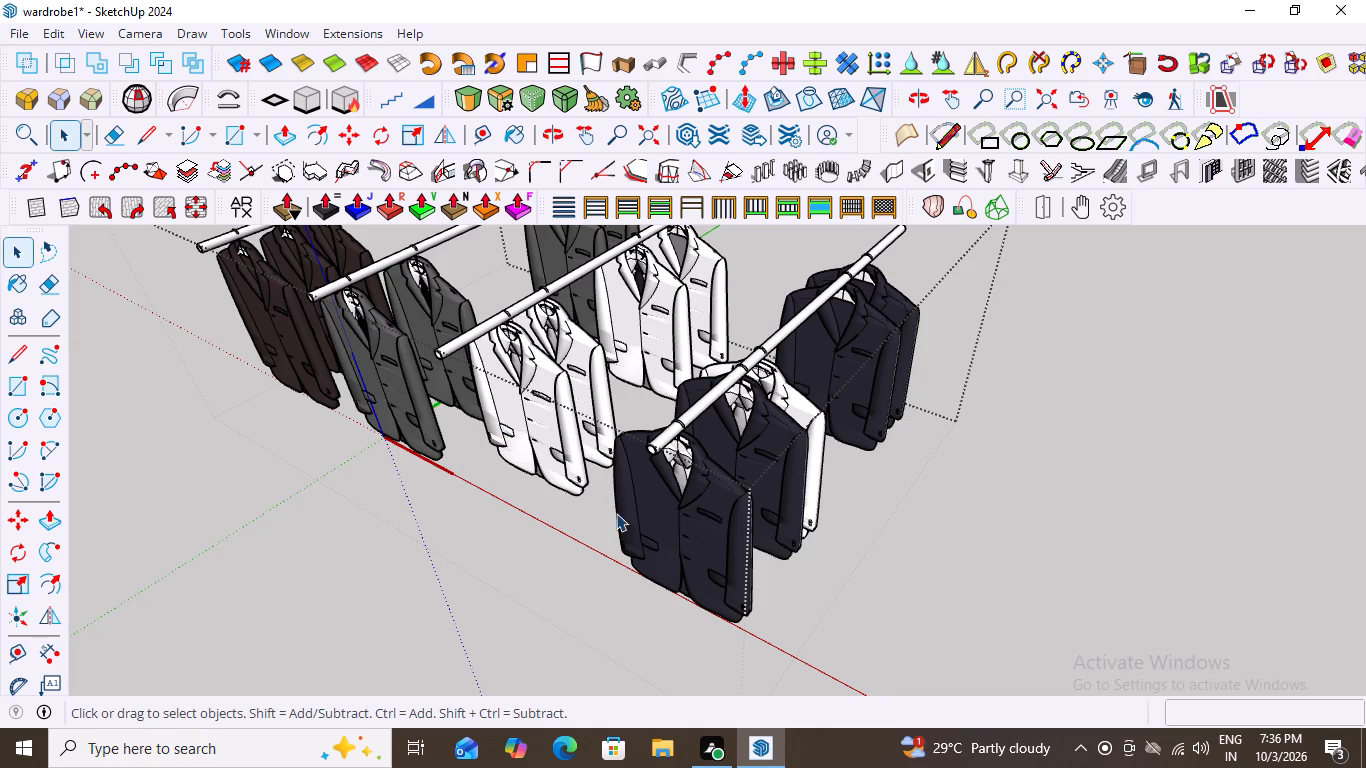
pyautogui.scroll(-7, 420, 486)
pyautogui.scroll(2, 542, 478)
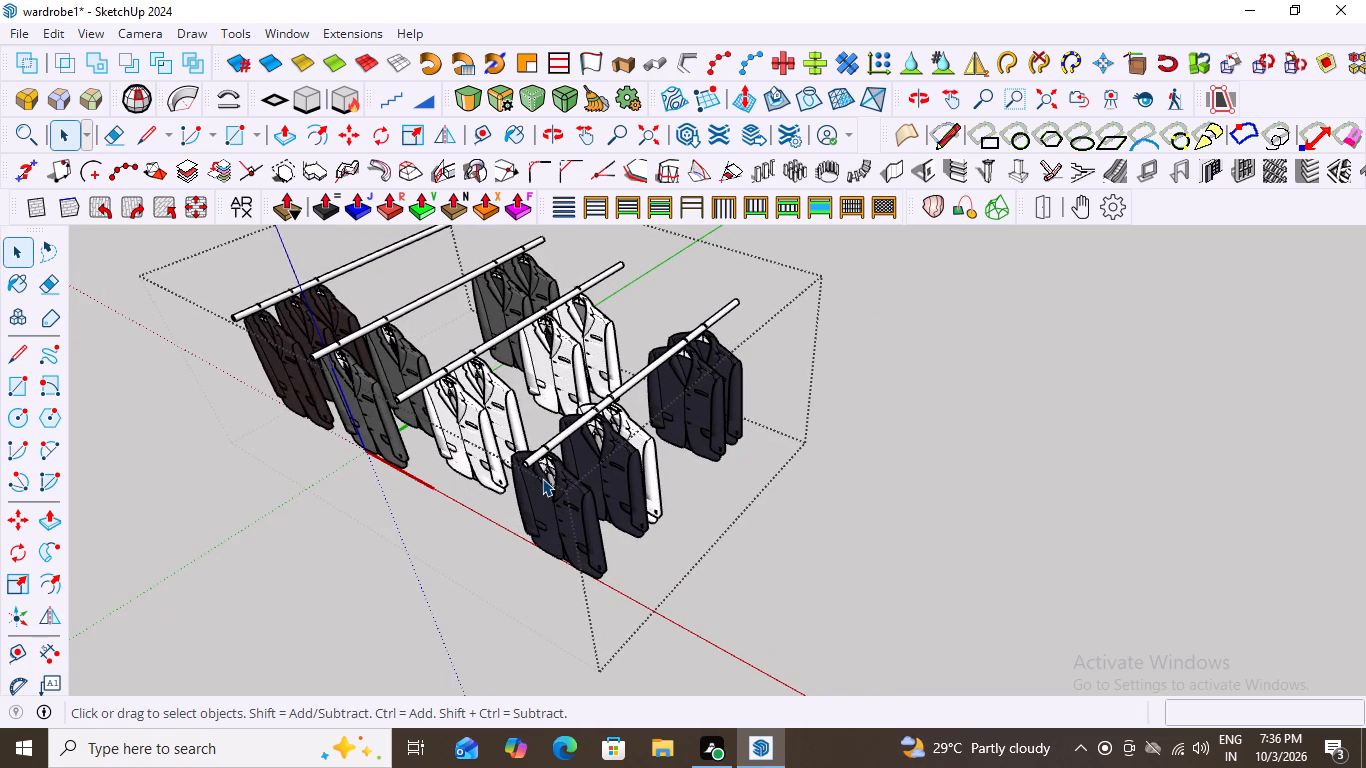
pyautogui.scroll(1, 657, 461)
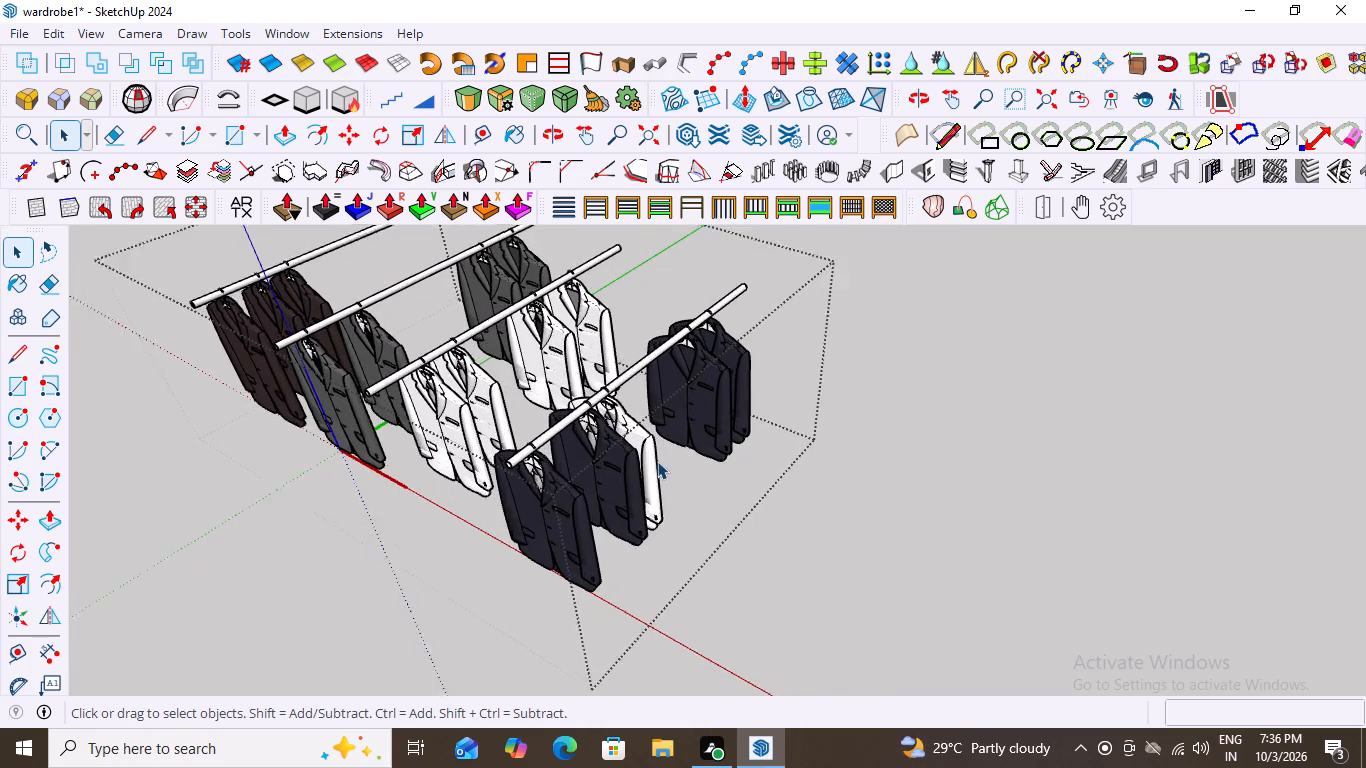
pyautogui.scroll(1, 657, 461)
pyautogui.scroll(-5, 662, 451)
pyautogui.scroll(6, 581, 476)
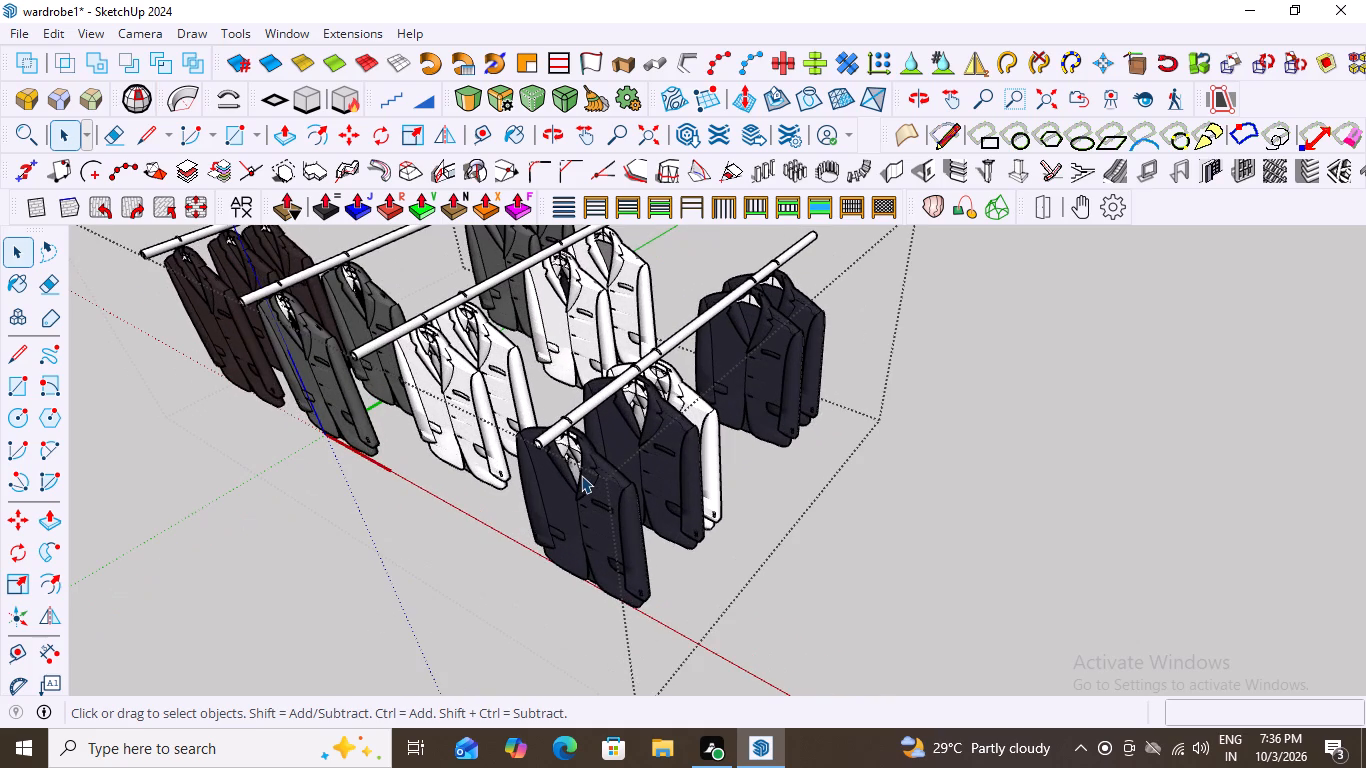
pyautogui.scroll(2, 529, 446)
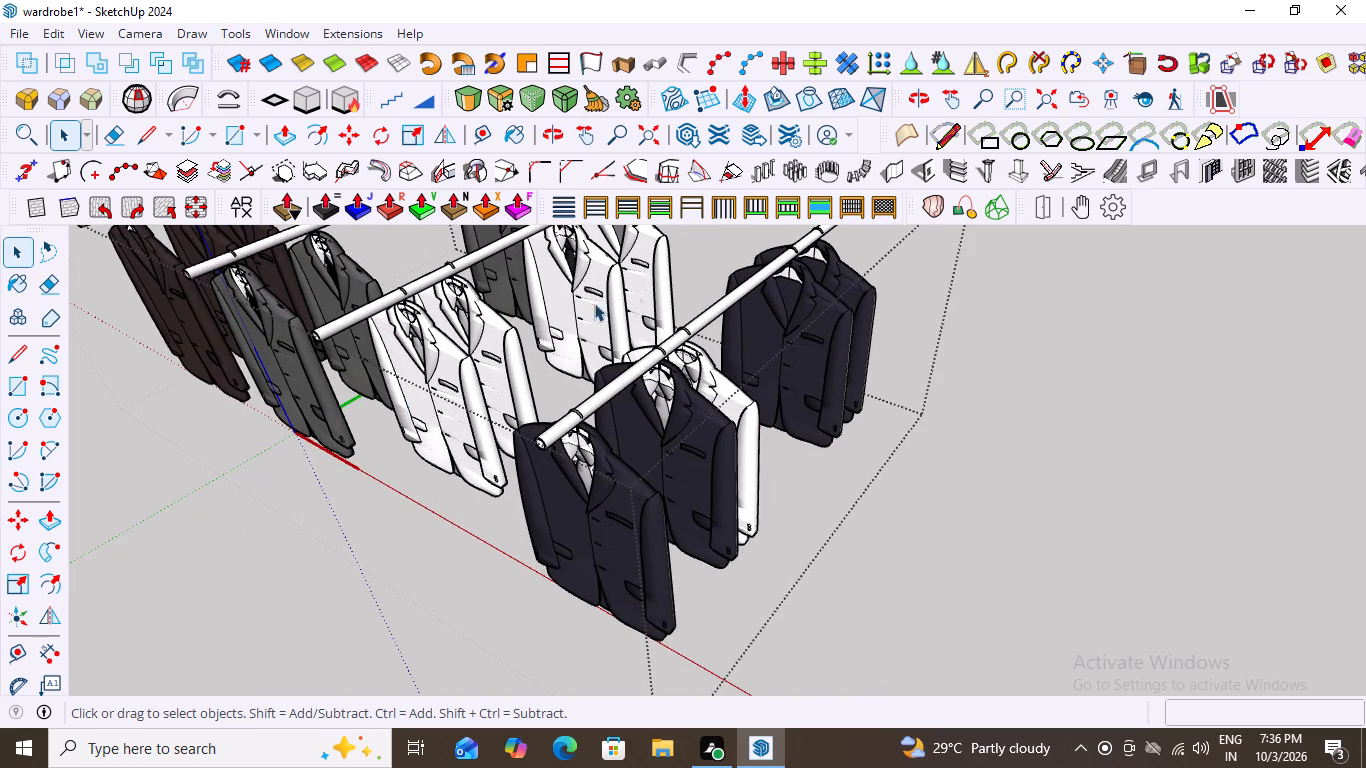
pyautogui.scroll(-1, 625, 318)
pyautogui.click(316, 338)
pyautogui.scroll(-5, 502, 361)
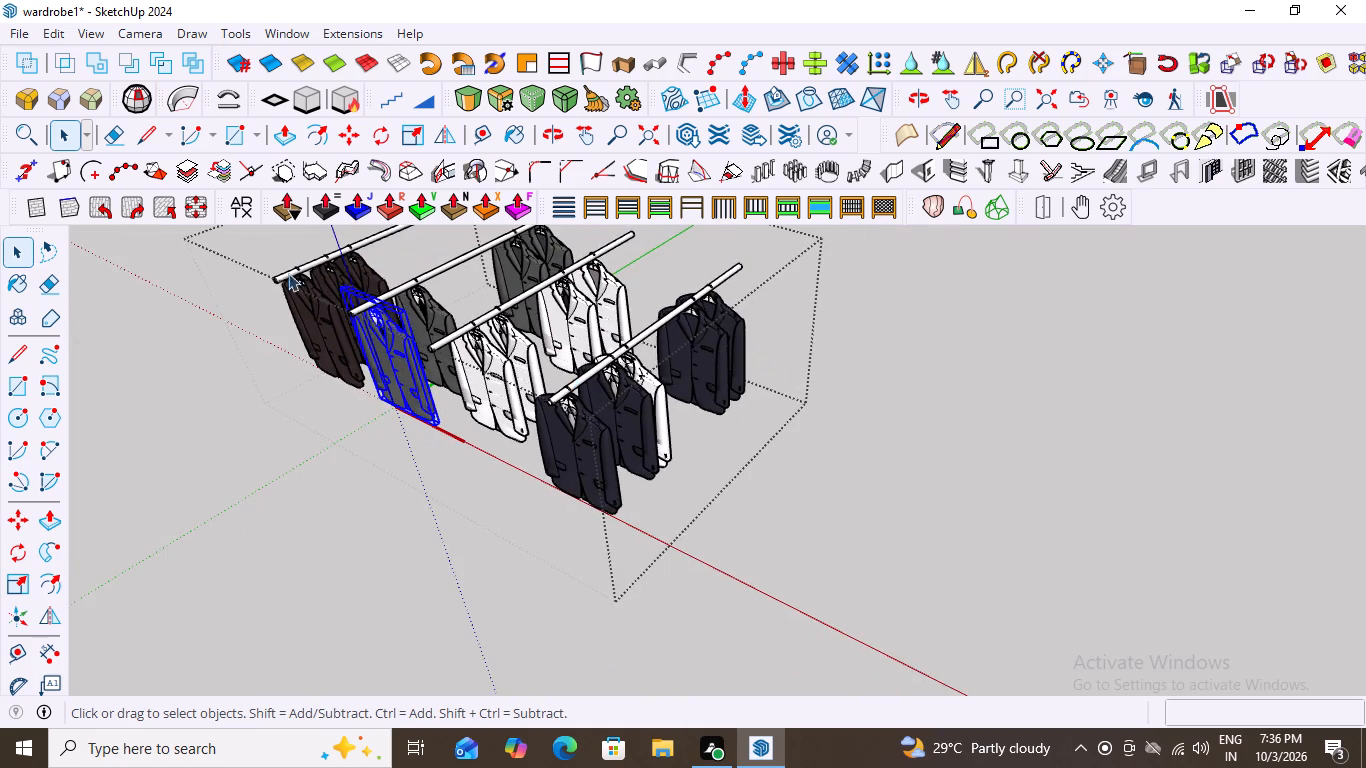
pyautogui.scroll(17, 343, 275)
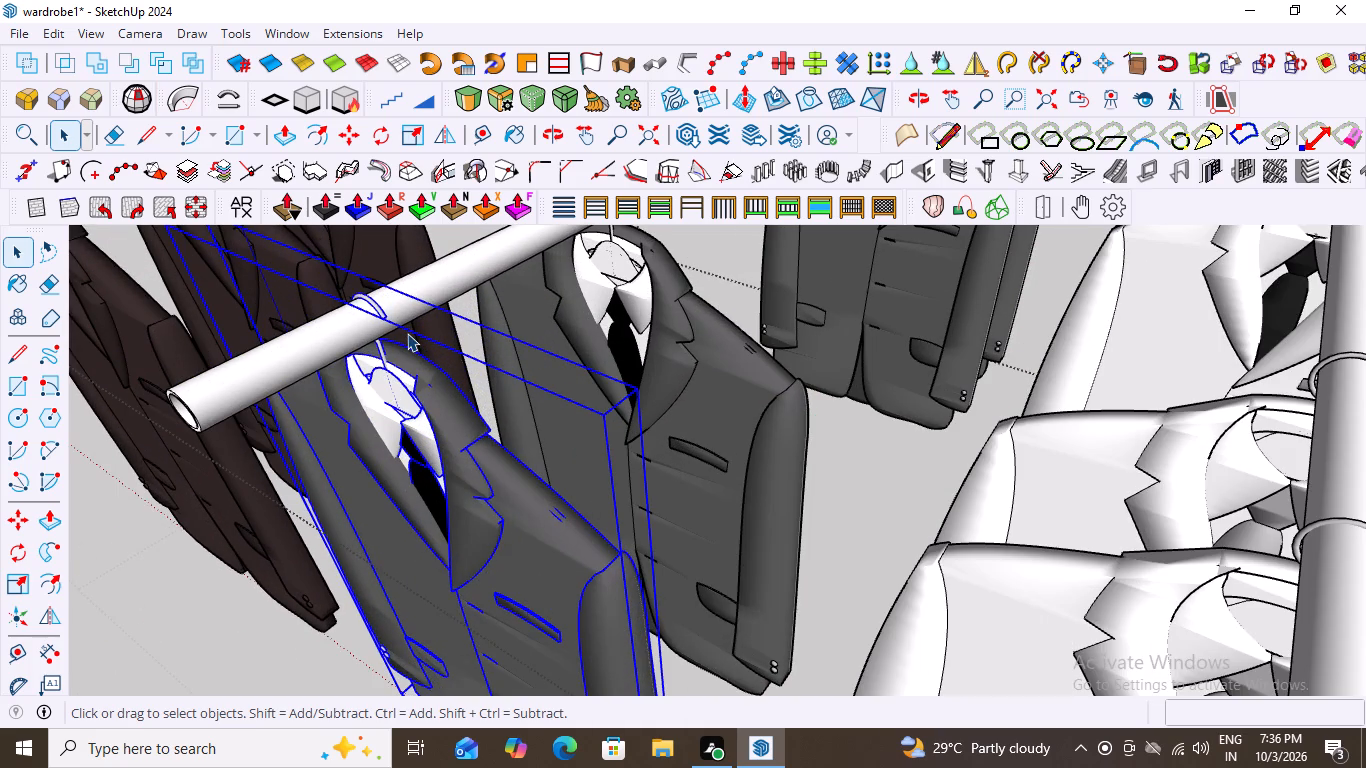
pyautogui.press('m')
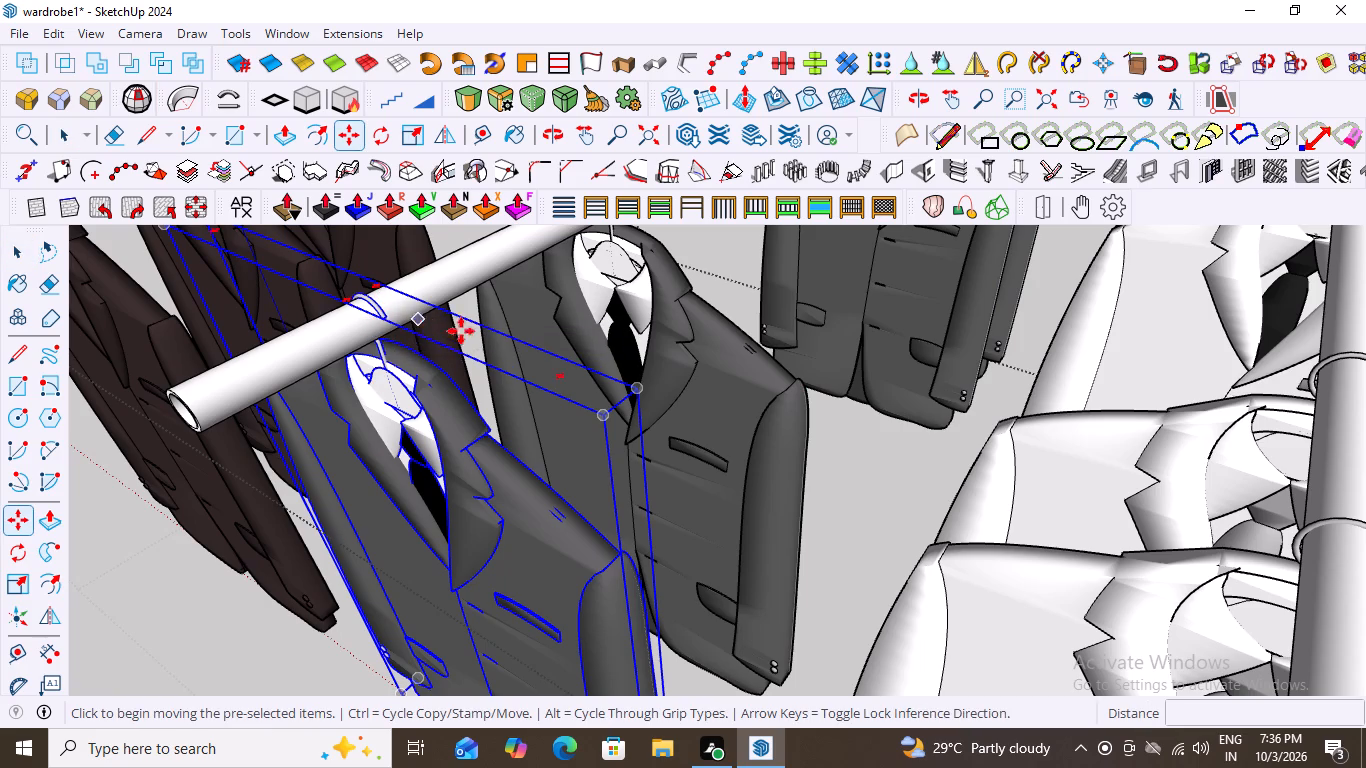
pyautogui.scroll(-6, 431, 364)
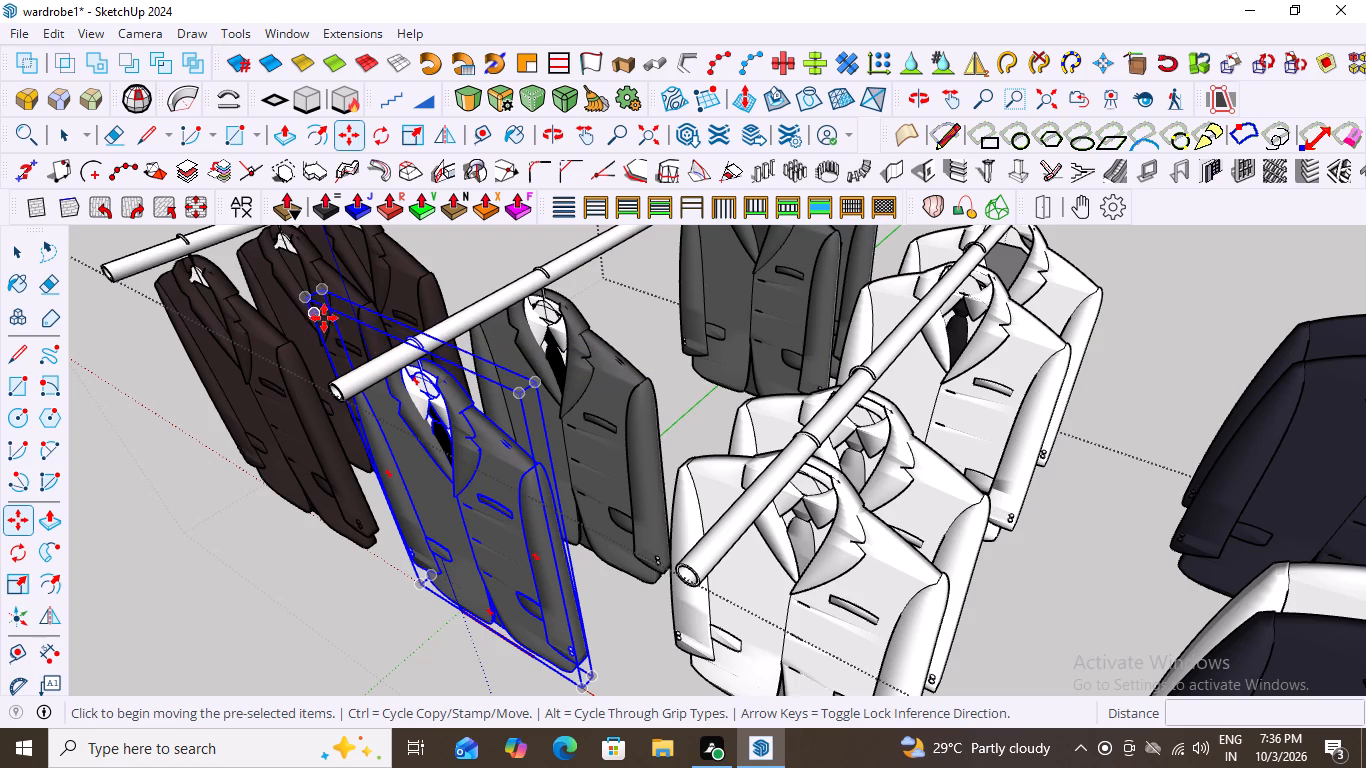
pyautogui.scroll(8, 405, 337)
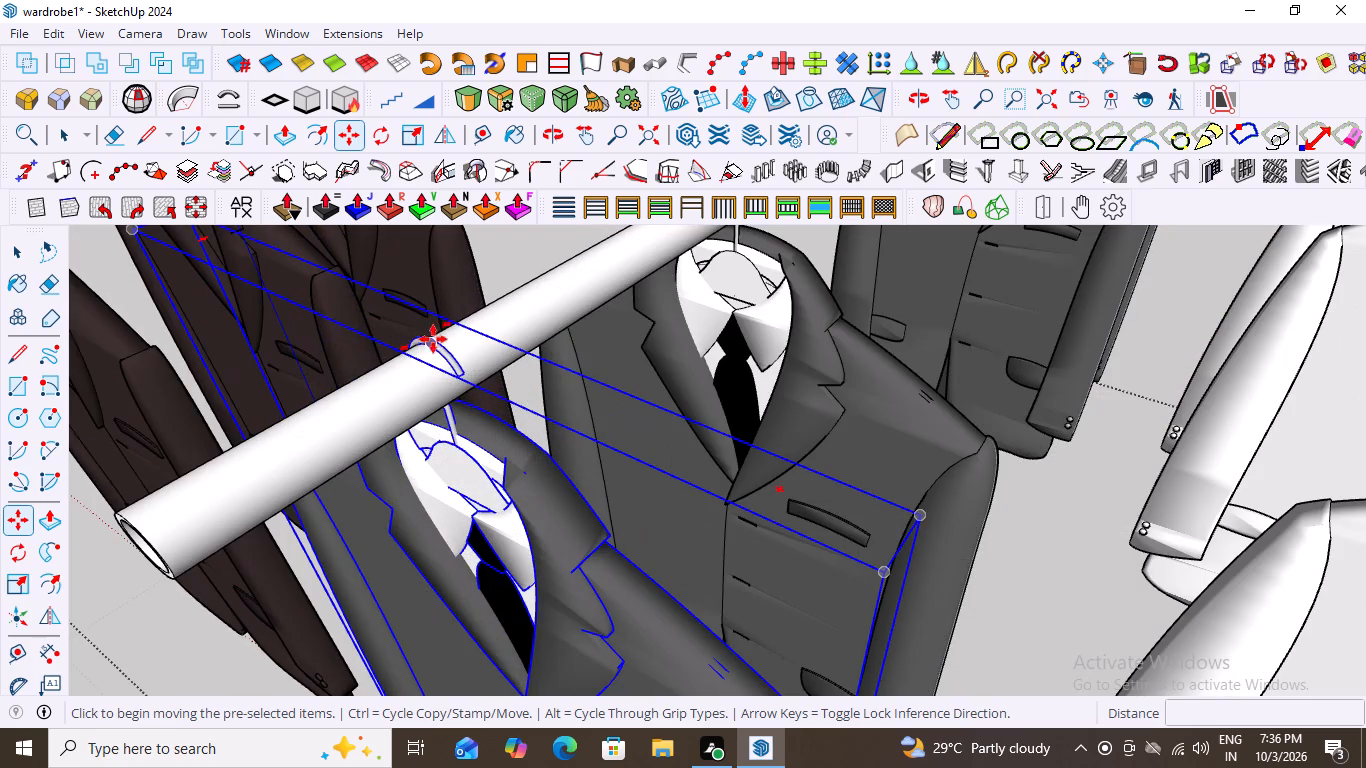
pyautogui.click(441, 351)
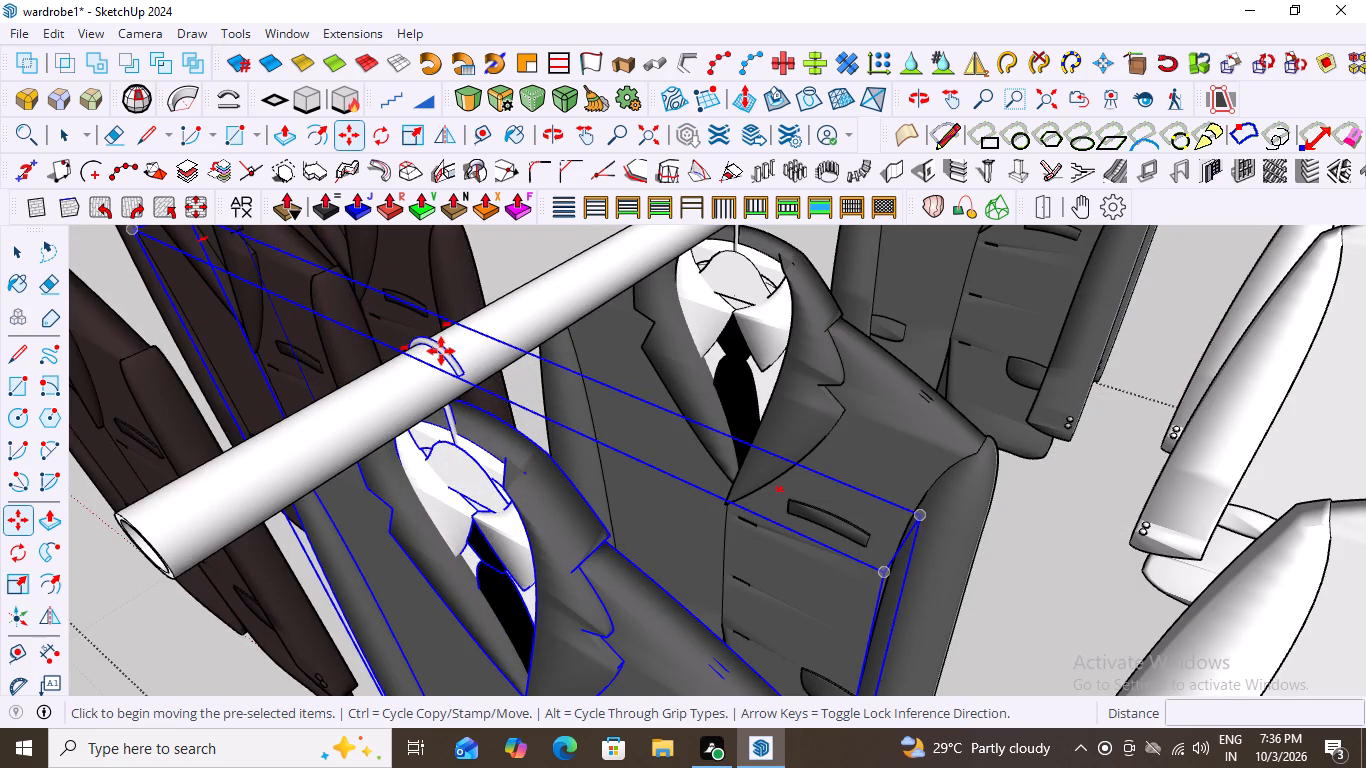
pyautogui.scroll(-7, 552, 356)
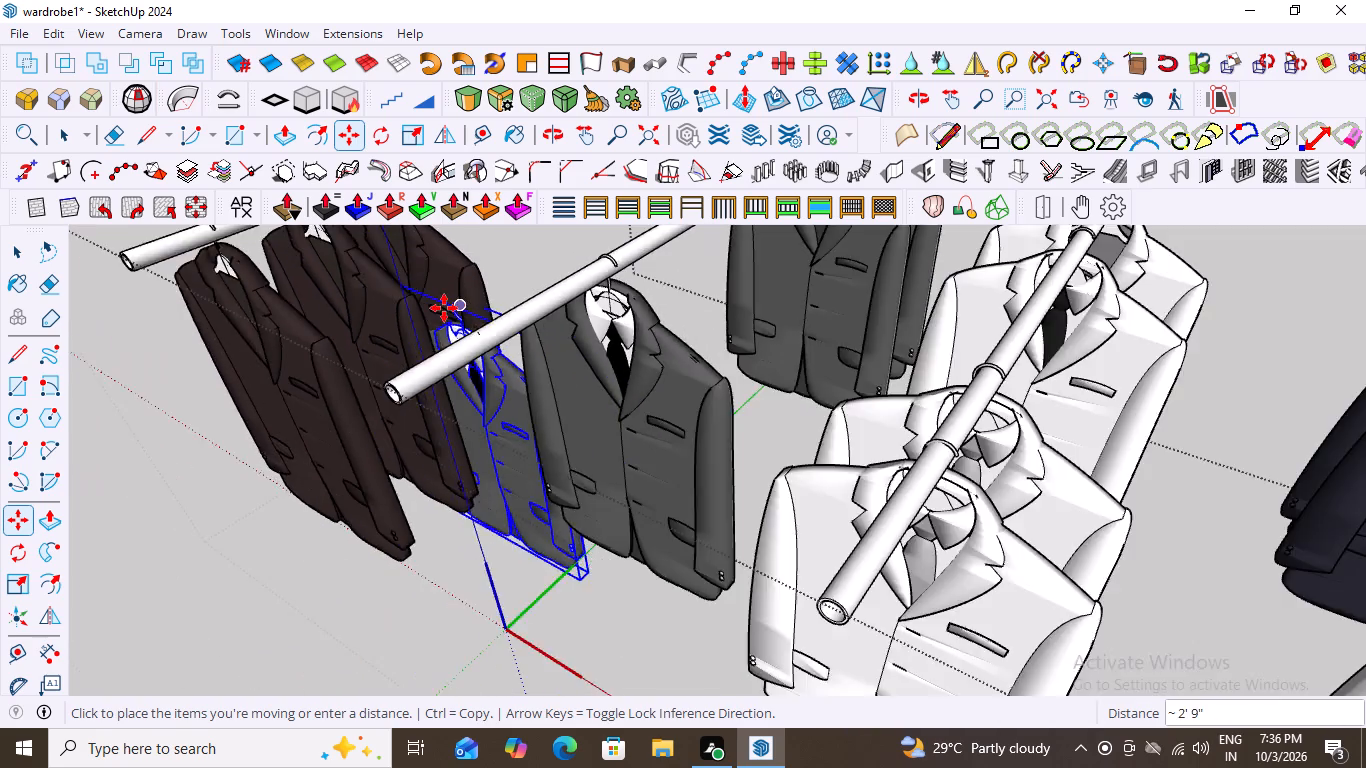
pyautogui.scroll(-7, 444, 308)
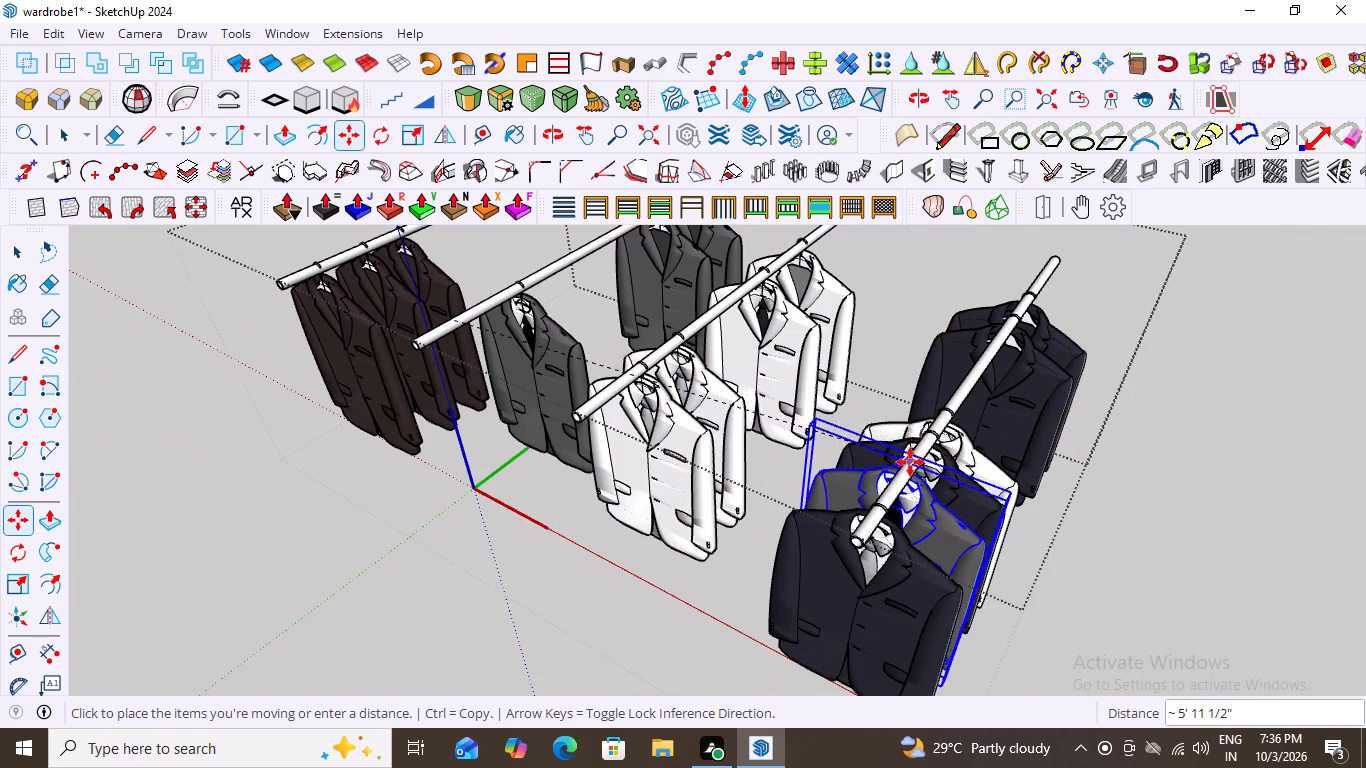
pyautogui.scroll(11, 910, 463)
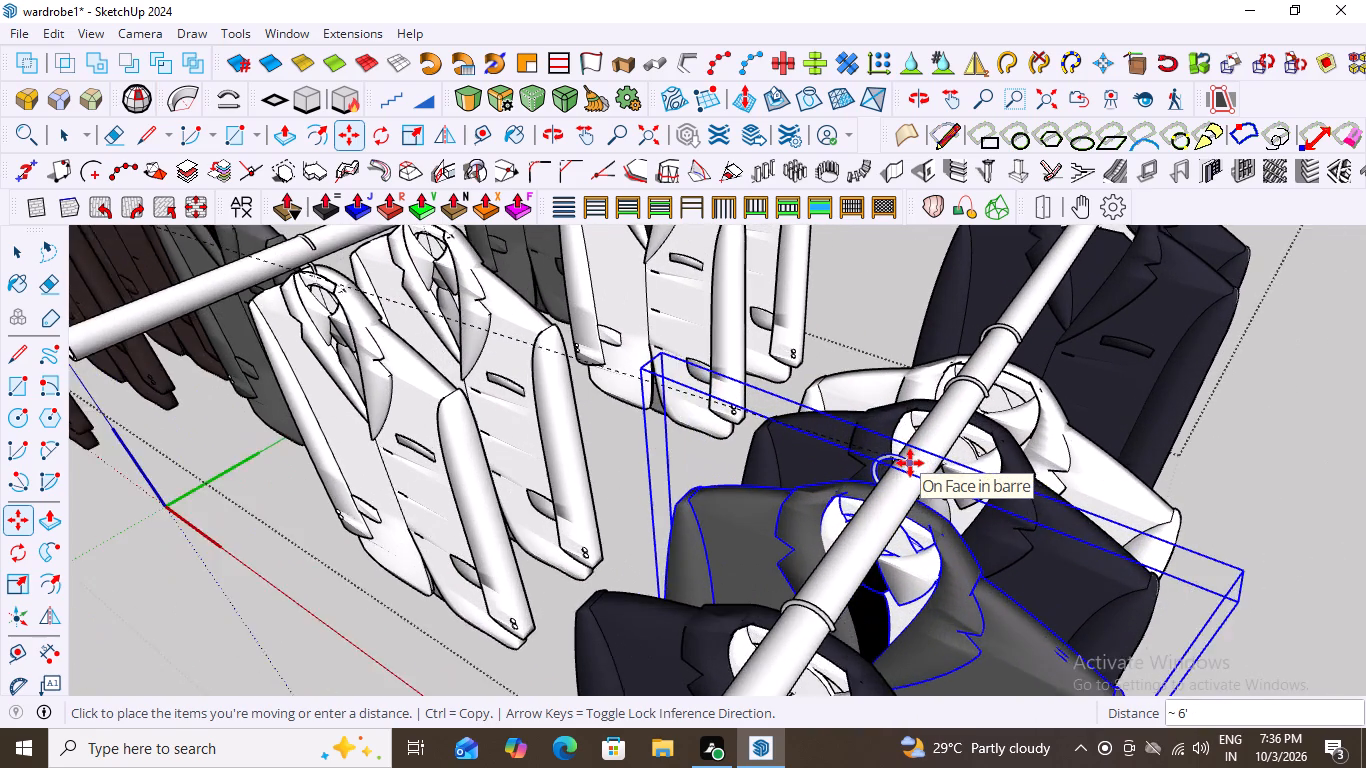
pyautogui.scroll(1, 910, 463)
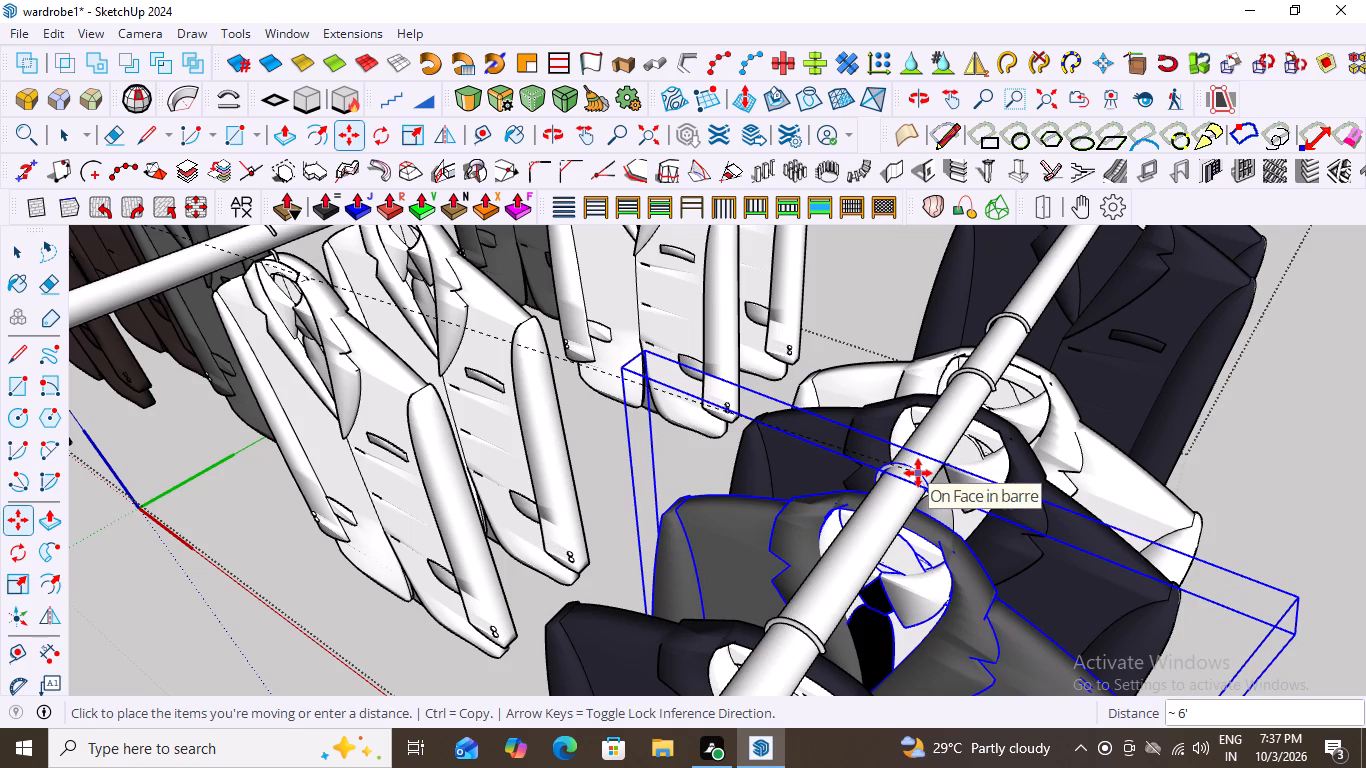
pyautogui.click(918, 473)
# Nudge the moved grey suit slightly along the vertical axis so its hanger hook sits on the rail.
pyautogui.scroll(-7, 633, 462)
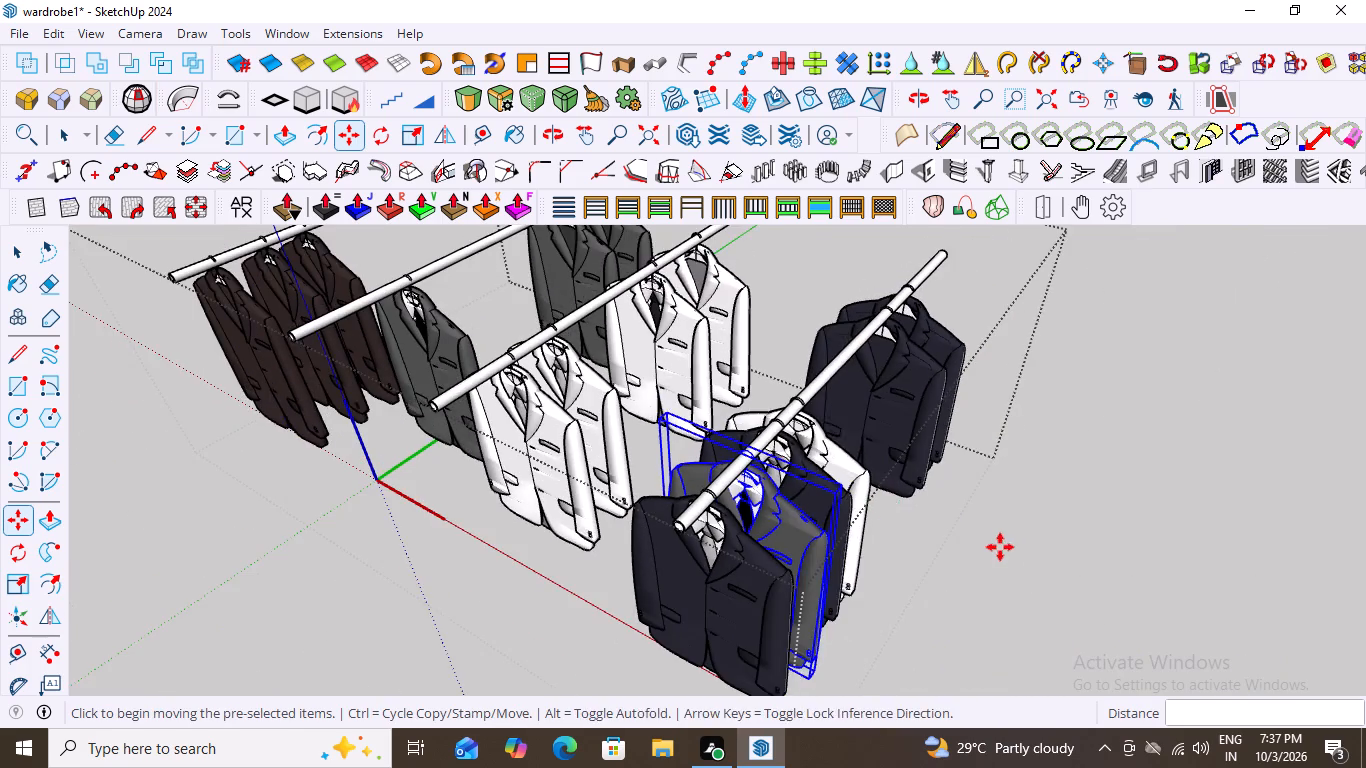
pyautogui.moveTo(853, 496); pyautogui.dragTo(900, 489, button='middle')
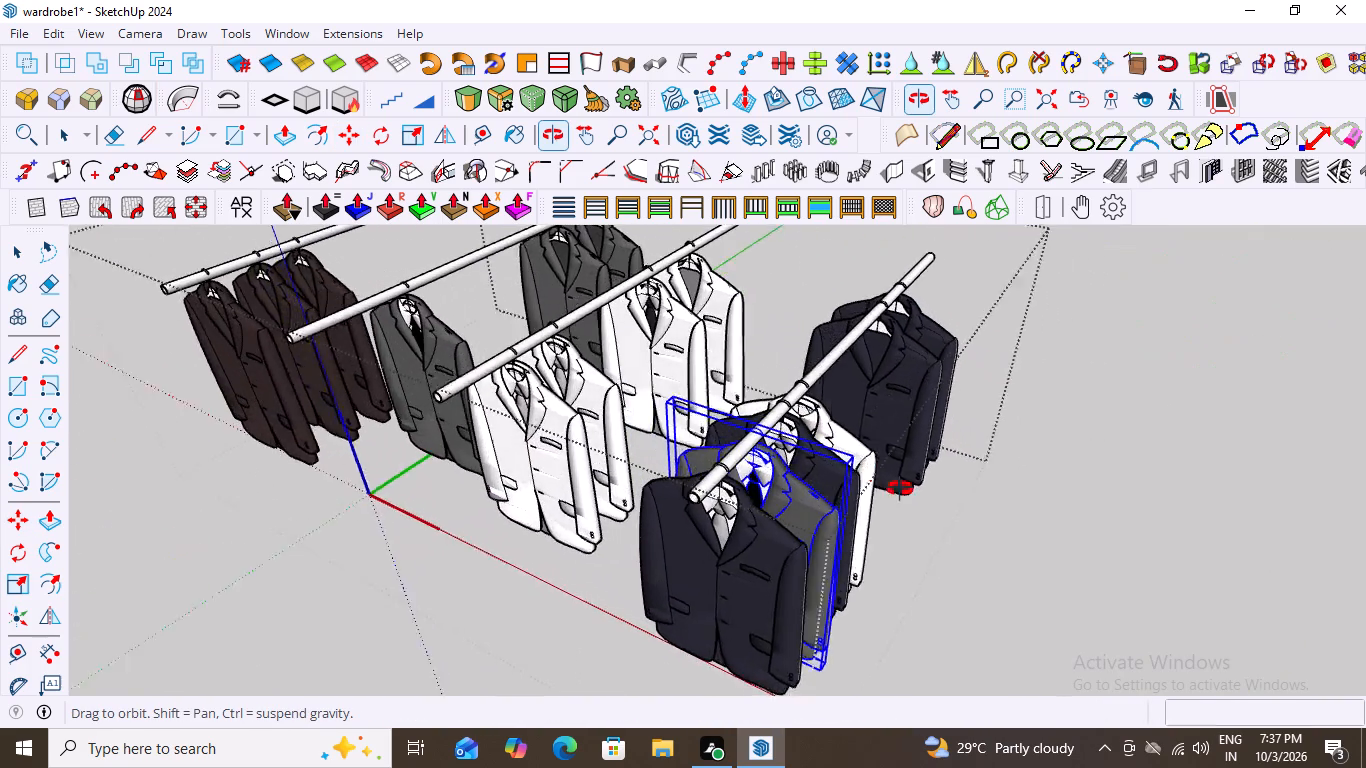
pyautogui.moveTo(900, 489); pyautogui.dragTo(905, 490, button='middle')
pyautogui.scroll(7, 690, 455)
pyautogui.scroll(2, 780, 460)
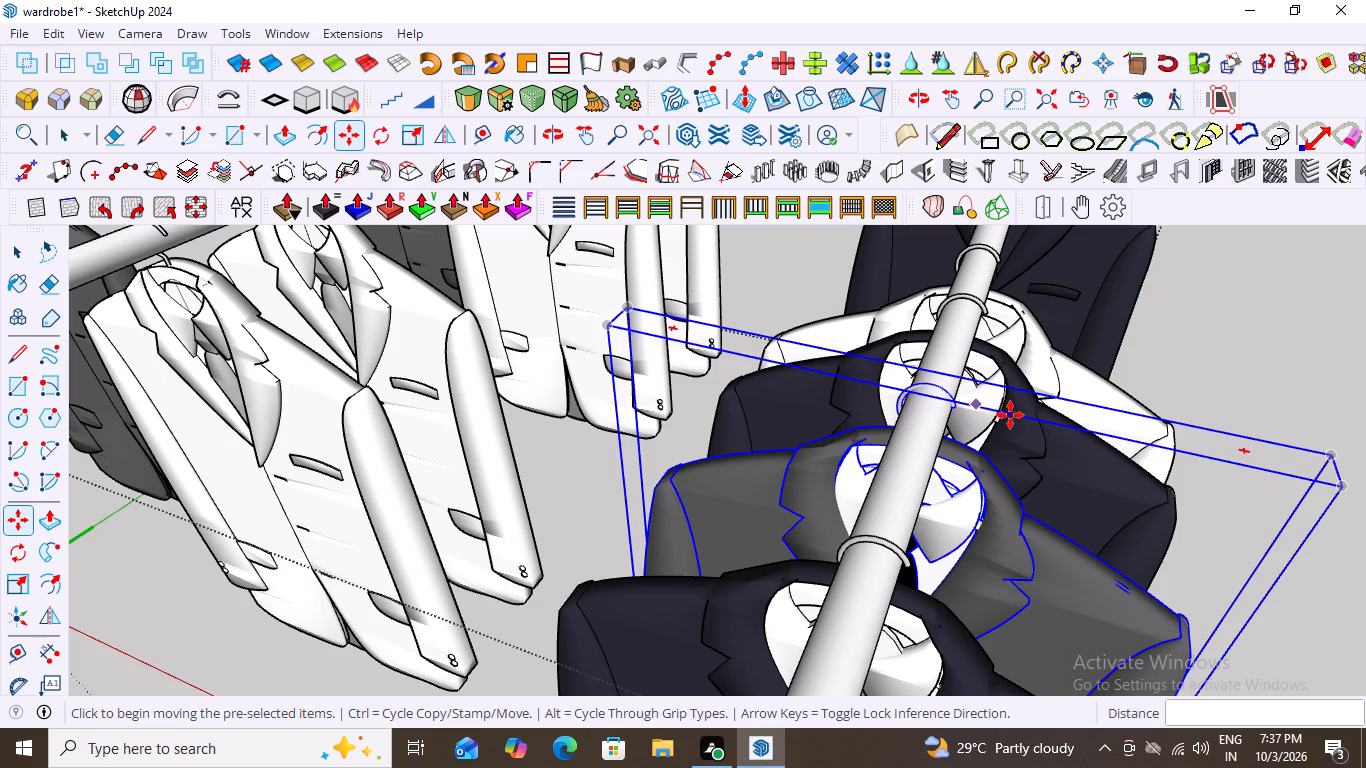
pyautogui.click(1340, 489)
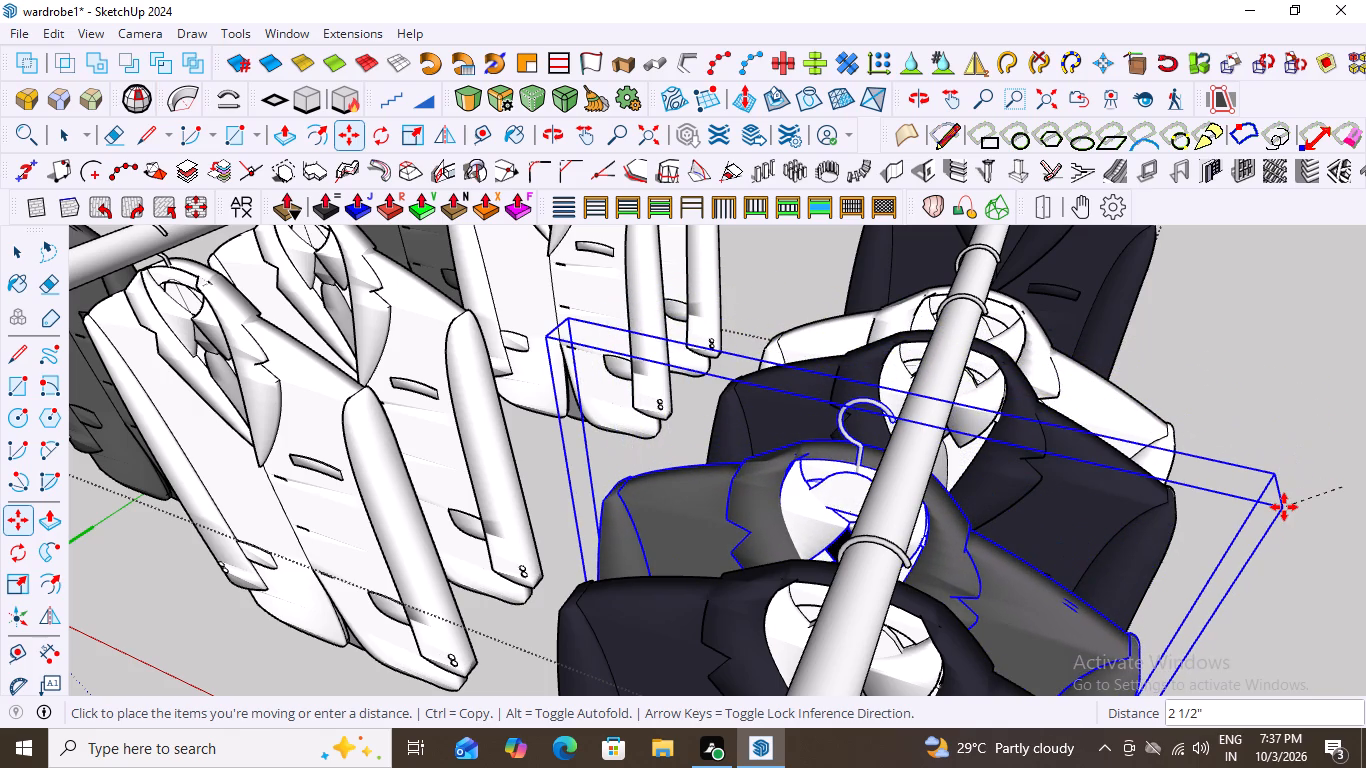
pyautogui.press('Left')
pyautogui.press('Up')
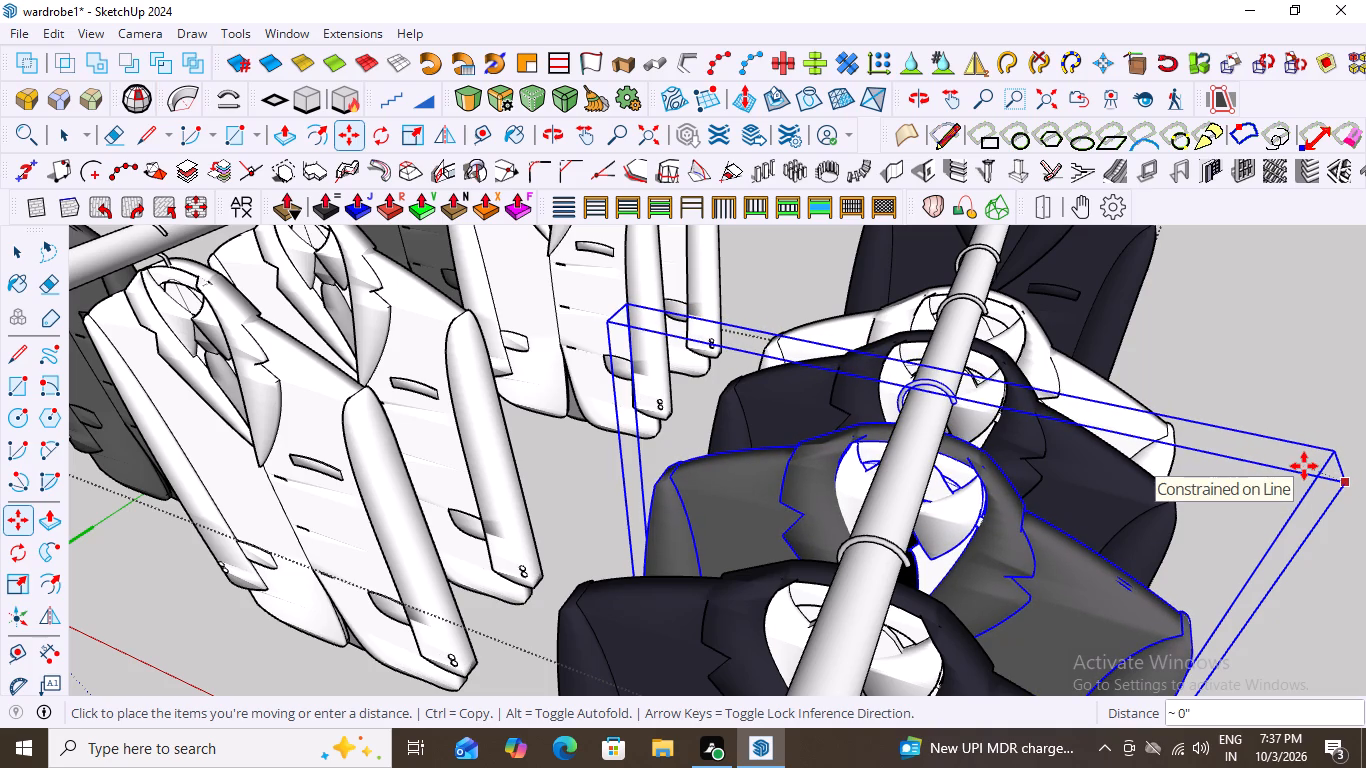
pyautogui.click(1304, 466)
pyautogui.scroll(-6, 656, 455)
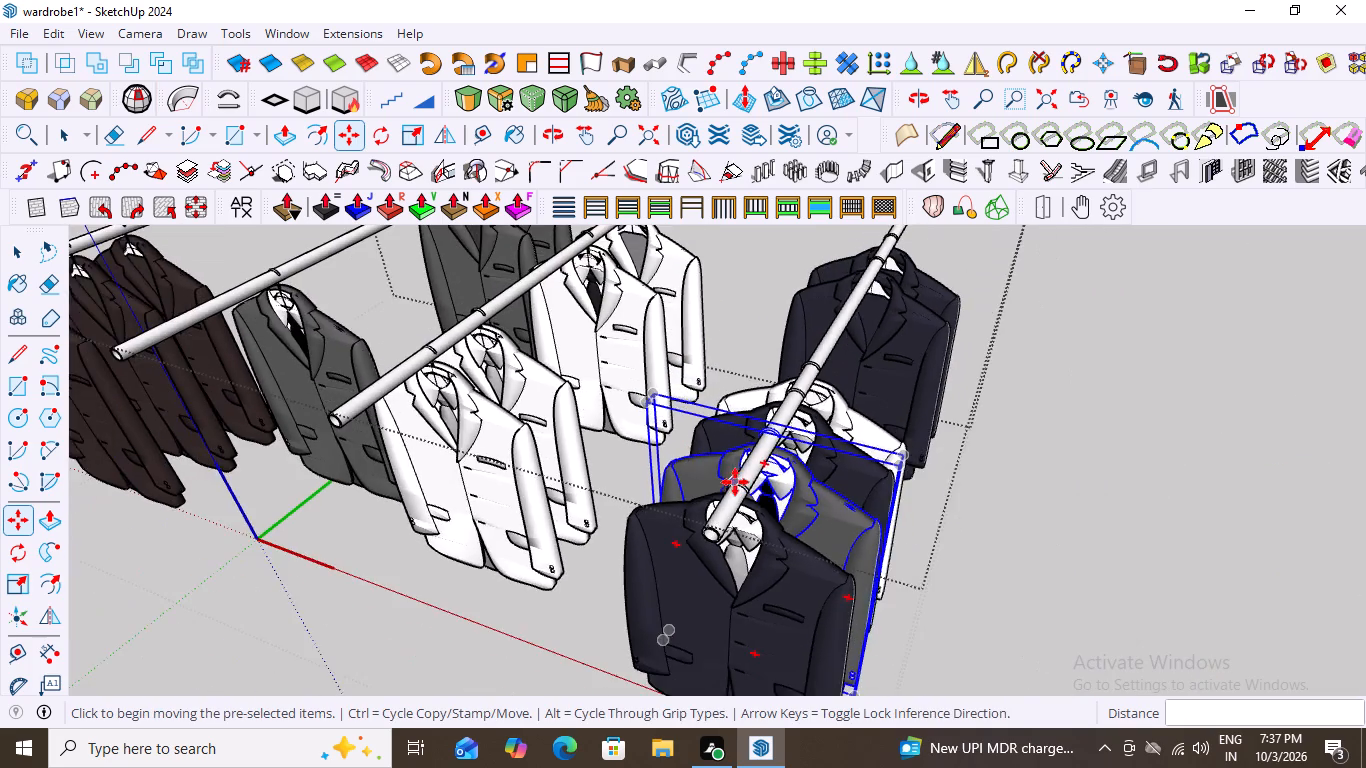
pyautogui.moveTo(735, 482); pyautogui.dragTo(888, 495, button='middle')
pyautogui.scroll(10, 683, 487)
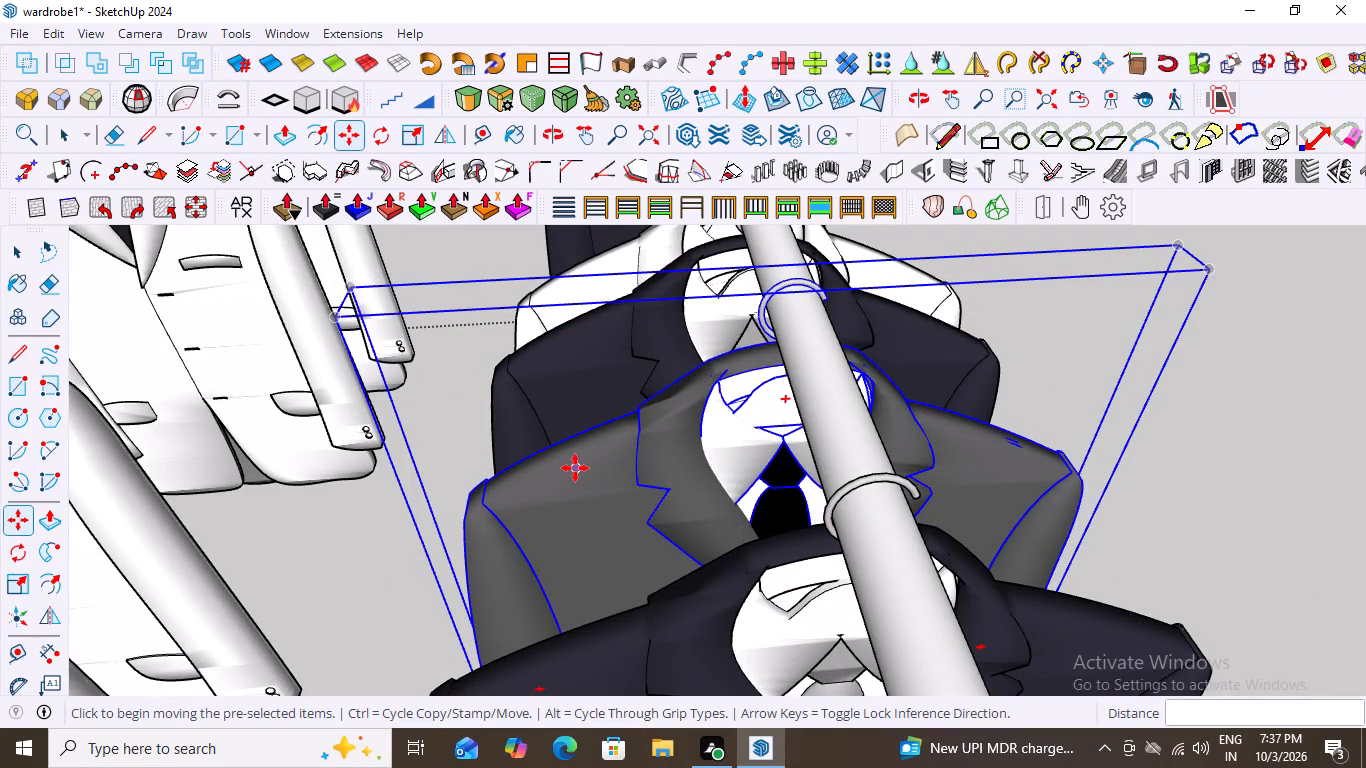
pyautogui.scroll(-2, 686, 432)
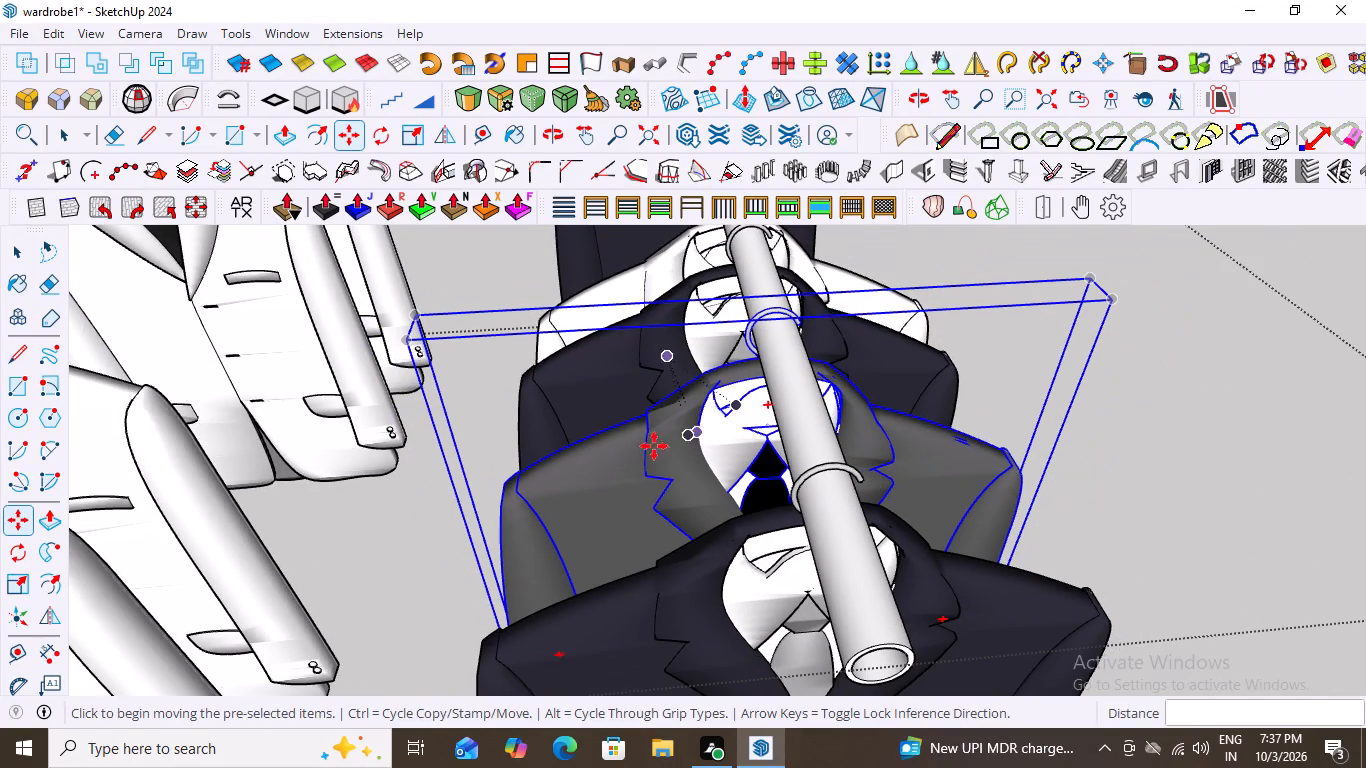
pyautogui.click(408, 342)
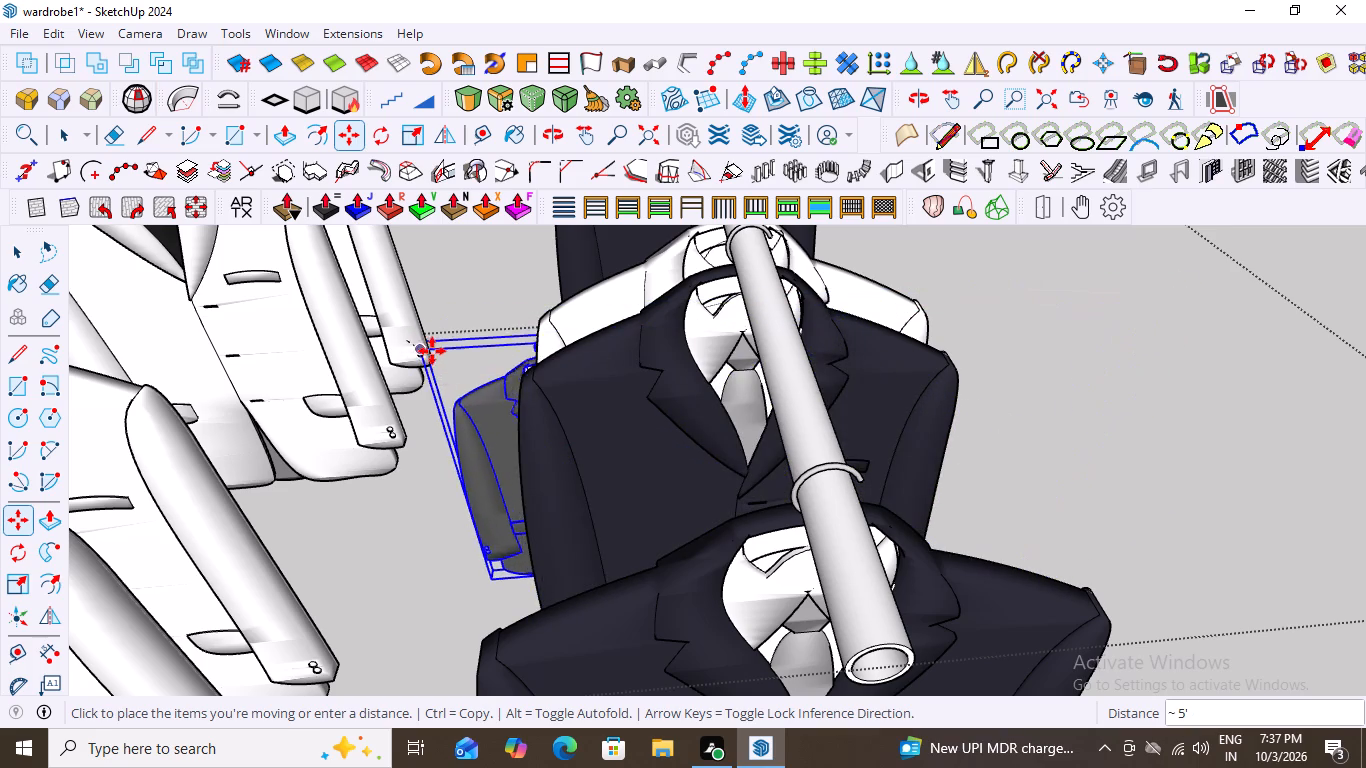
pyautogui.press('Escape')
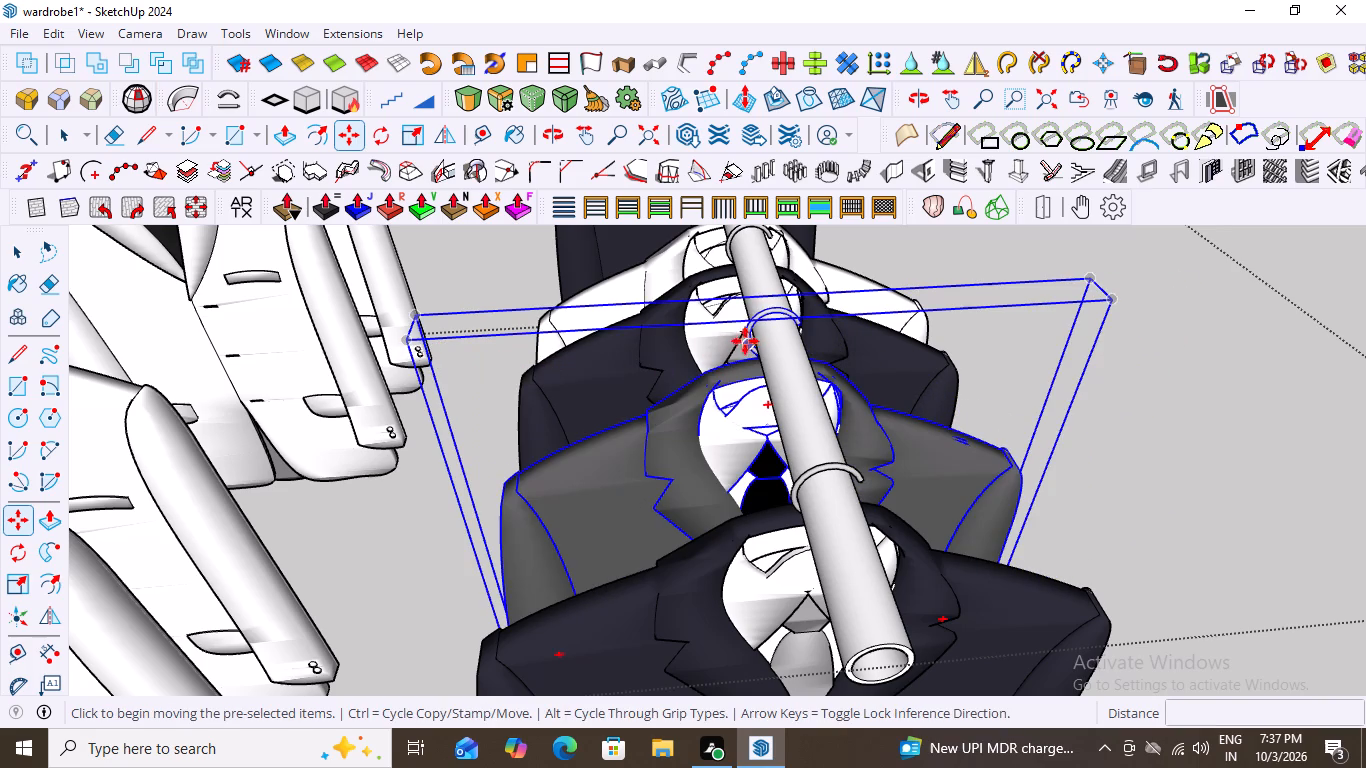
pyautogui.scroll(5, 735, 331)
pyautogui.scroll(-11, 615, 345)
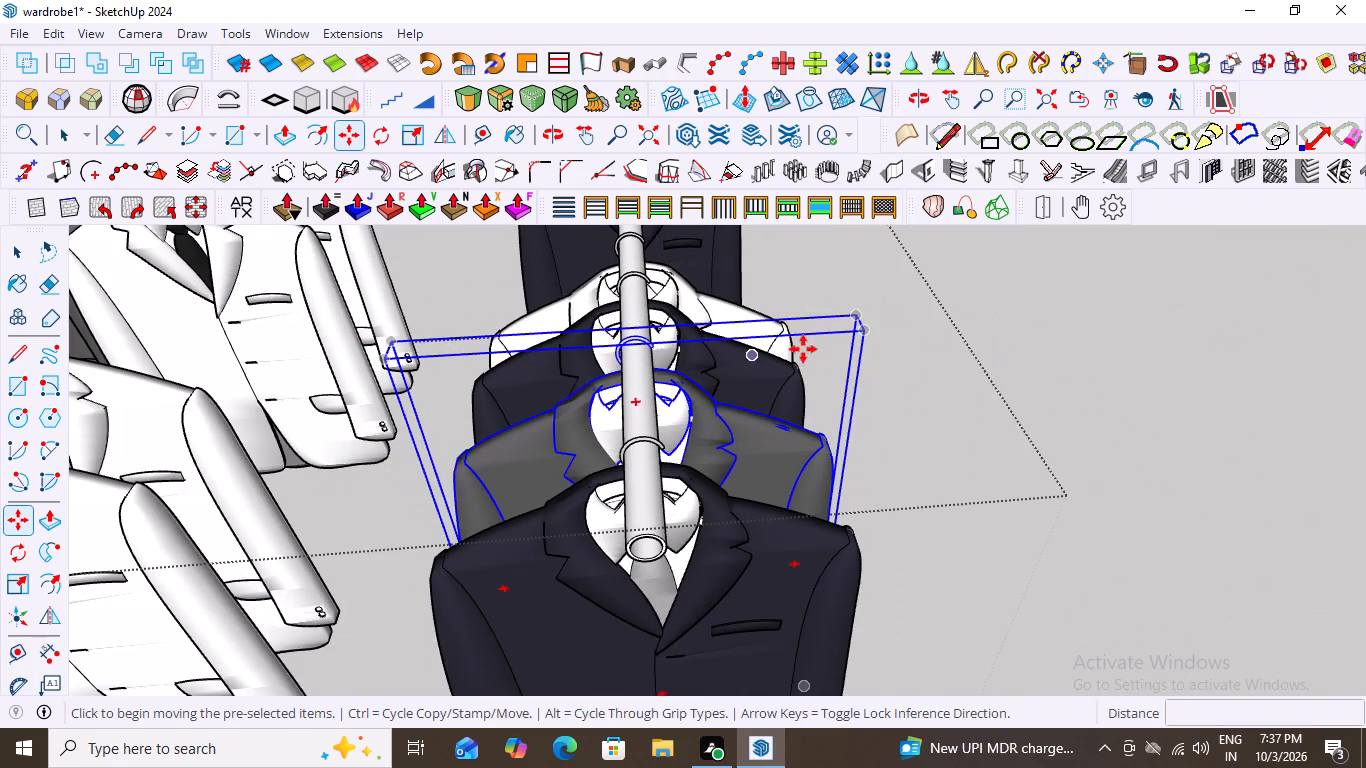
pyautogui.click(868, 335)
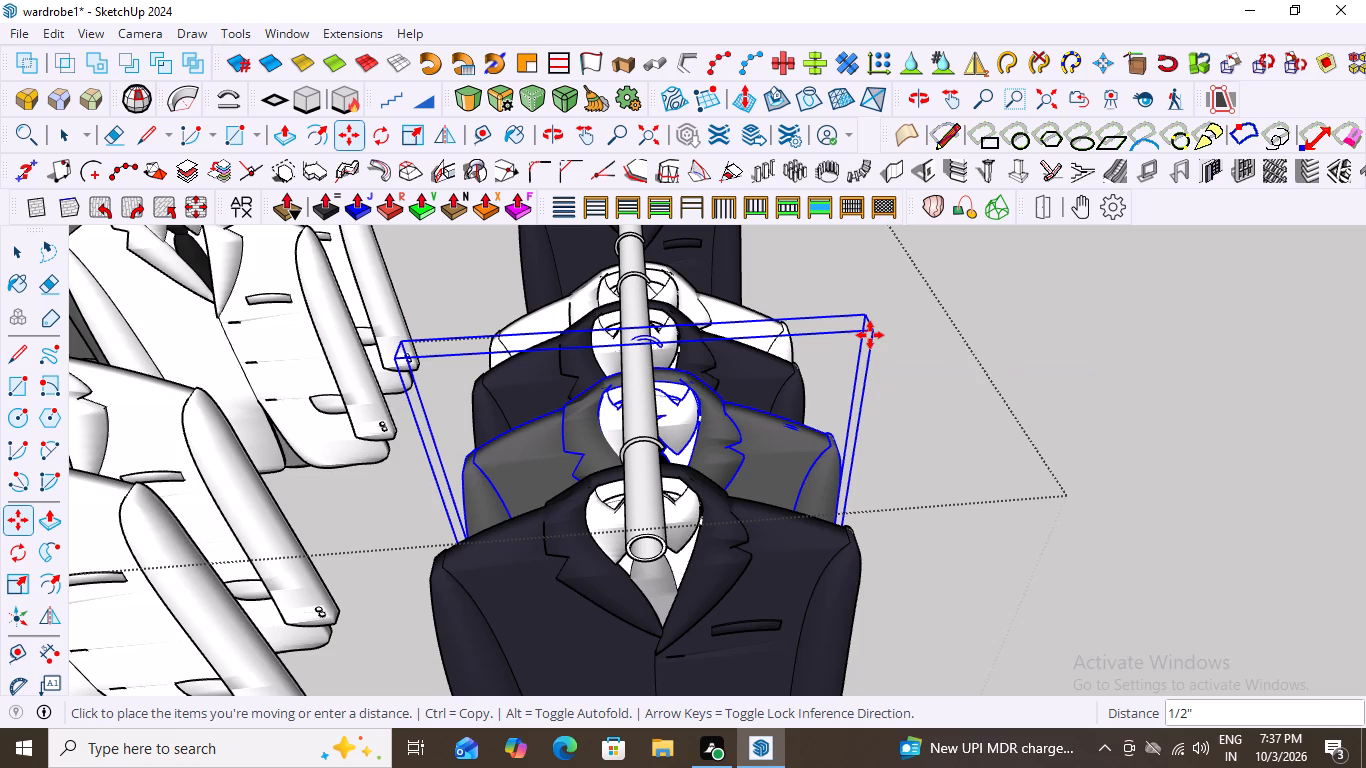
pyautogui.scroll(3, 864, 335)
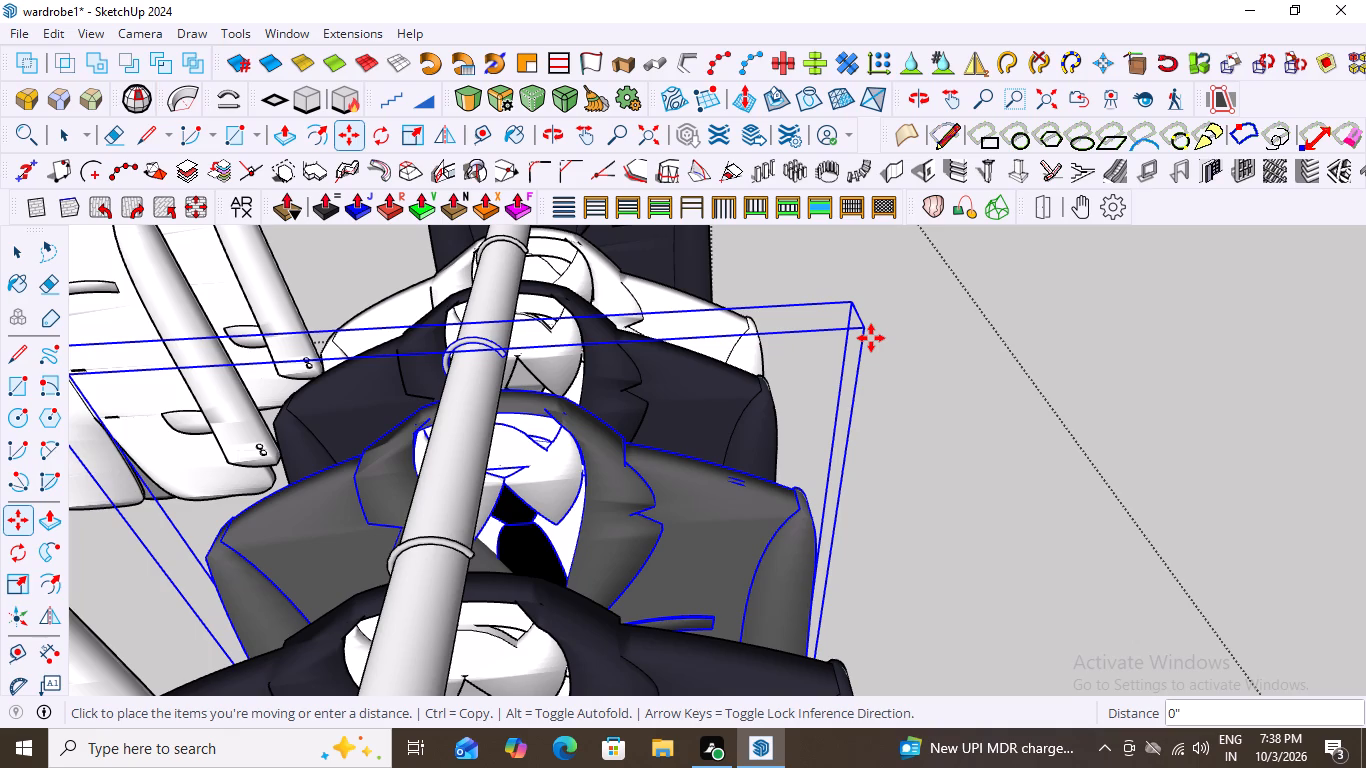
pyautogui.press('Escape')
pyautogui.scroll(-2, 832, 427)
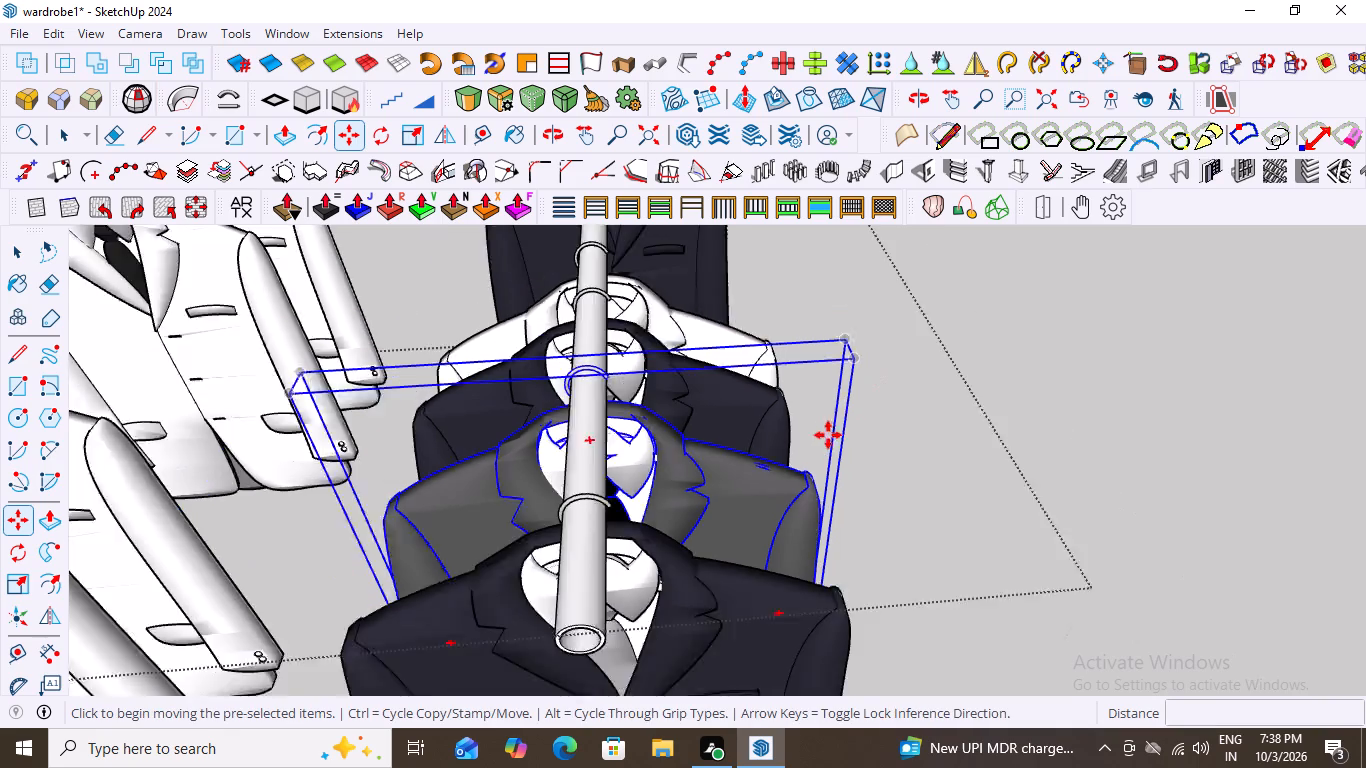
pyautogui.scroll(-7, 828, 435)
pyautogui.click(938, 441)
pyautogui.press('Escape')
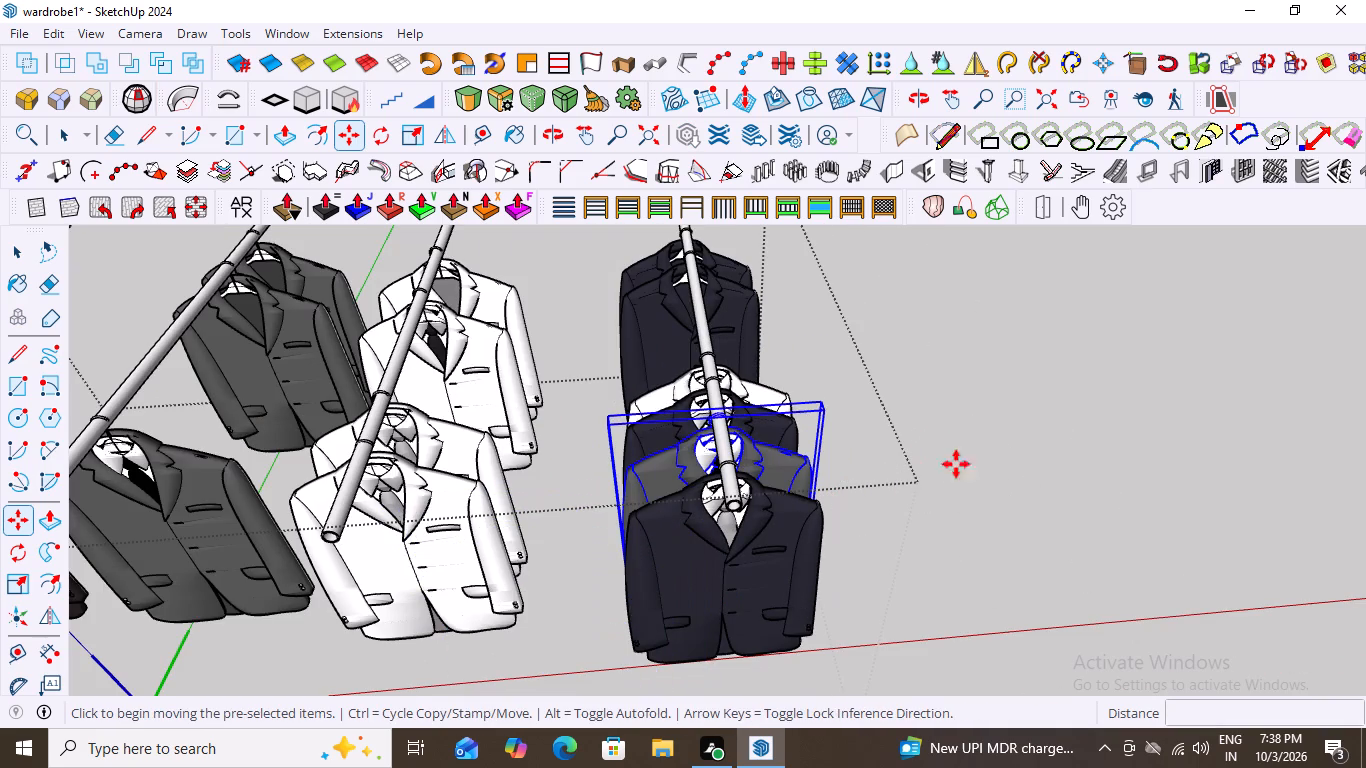
# Deselect the grey suit and leave the suit rack group.
pyautogui.press('space')
pyautogui.click(984, 457)
# Examine the order and spacing of the navy, grey and white suits hanging on the mixed rail.
pyautogui.moveTo(673, 466); pyautogui.dragTo(636, 461, button='middle')
pyautogui.scroll(-4, 636, 461)
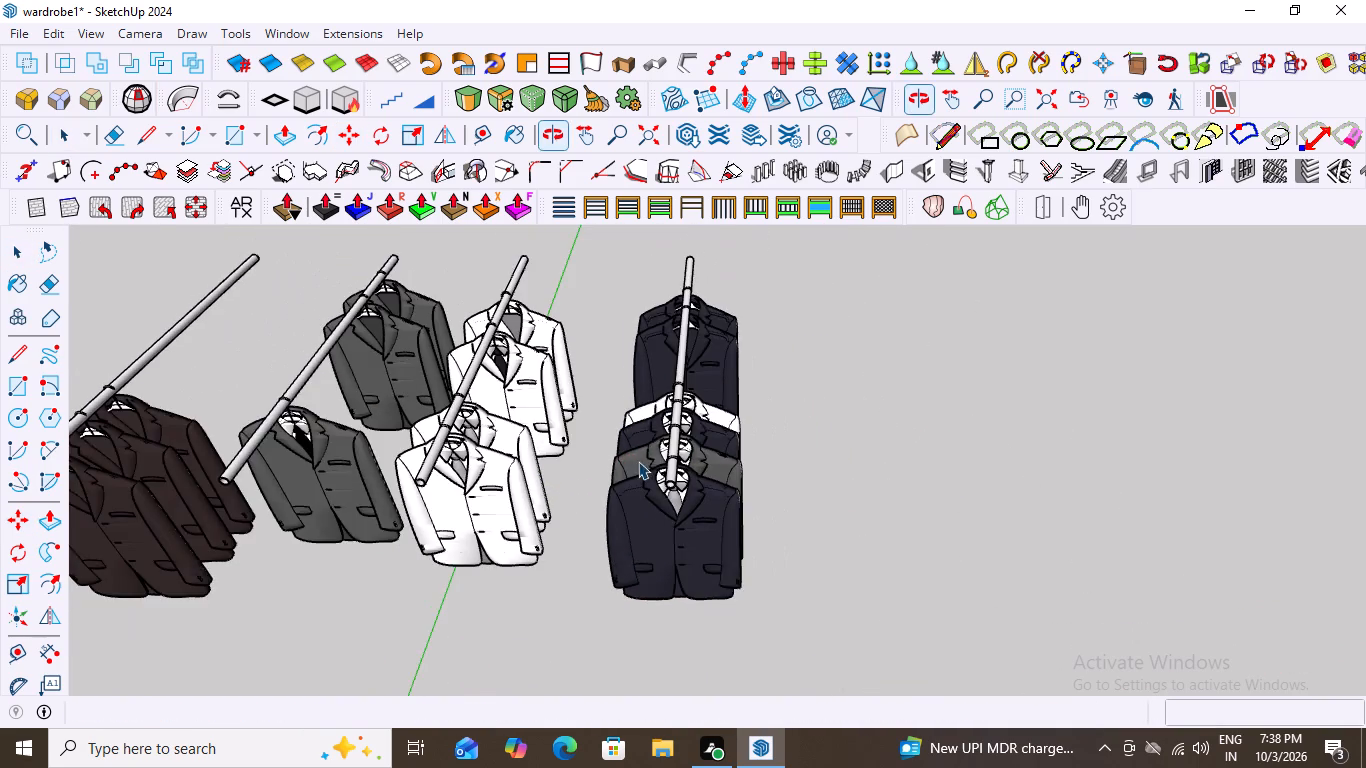
pyautogui.moveTo(855, 485); pyautogui.dragTo(686, 482, button='middle')
pyautogui.scroll(4, 690, 474)
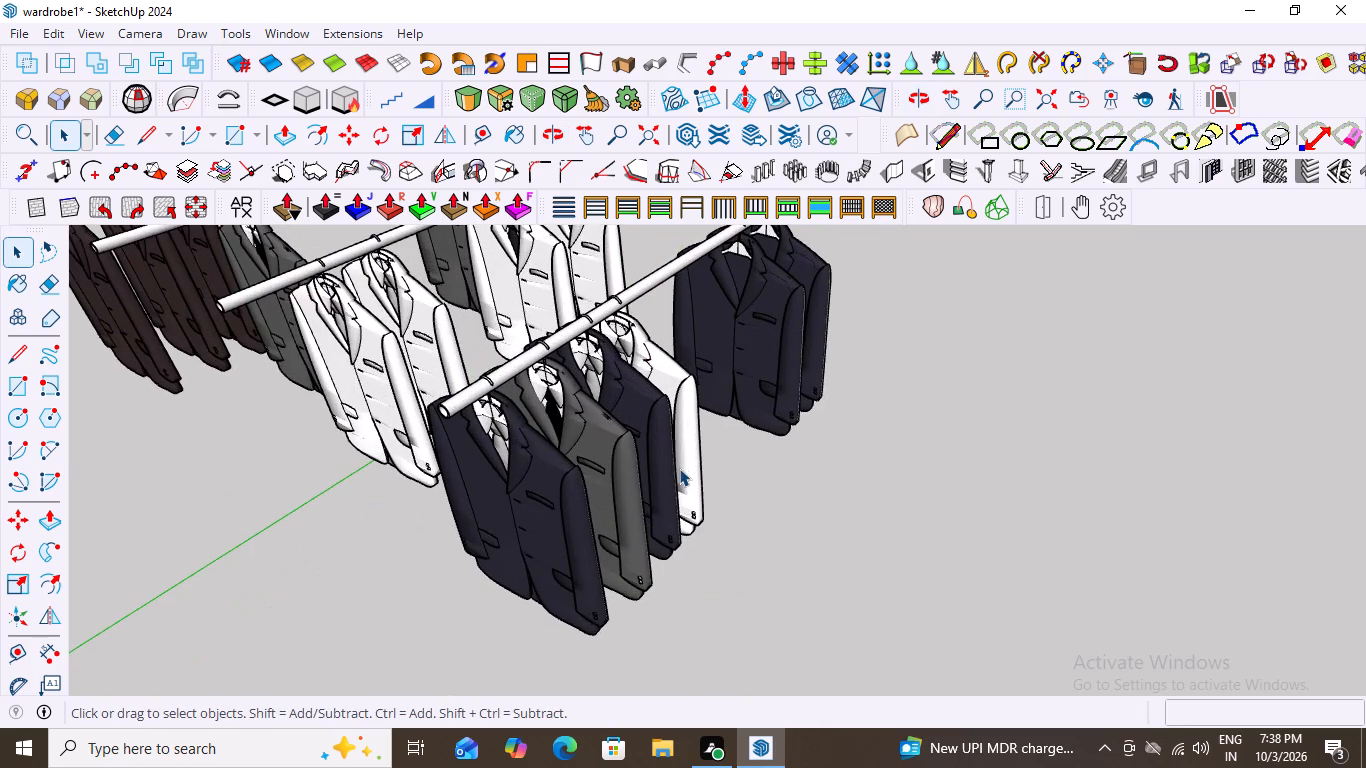
pyautogui.scroll(3, 679, 468)
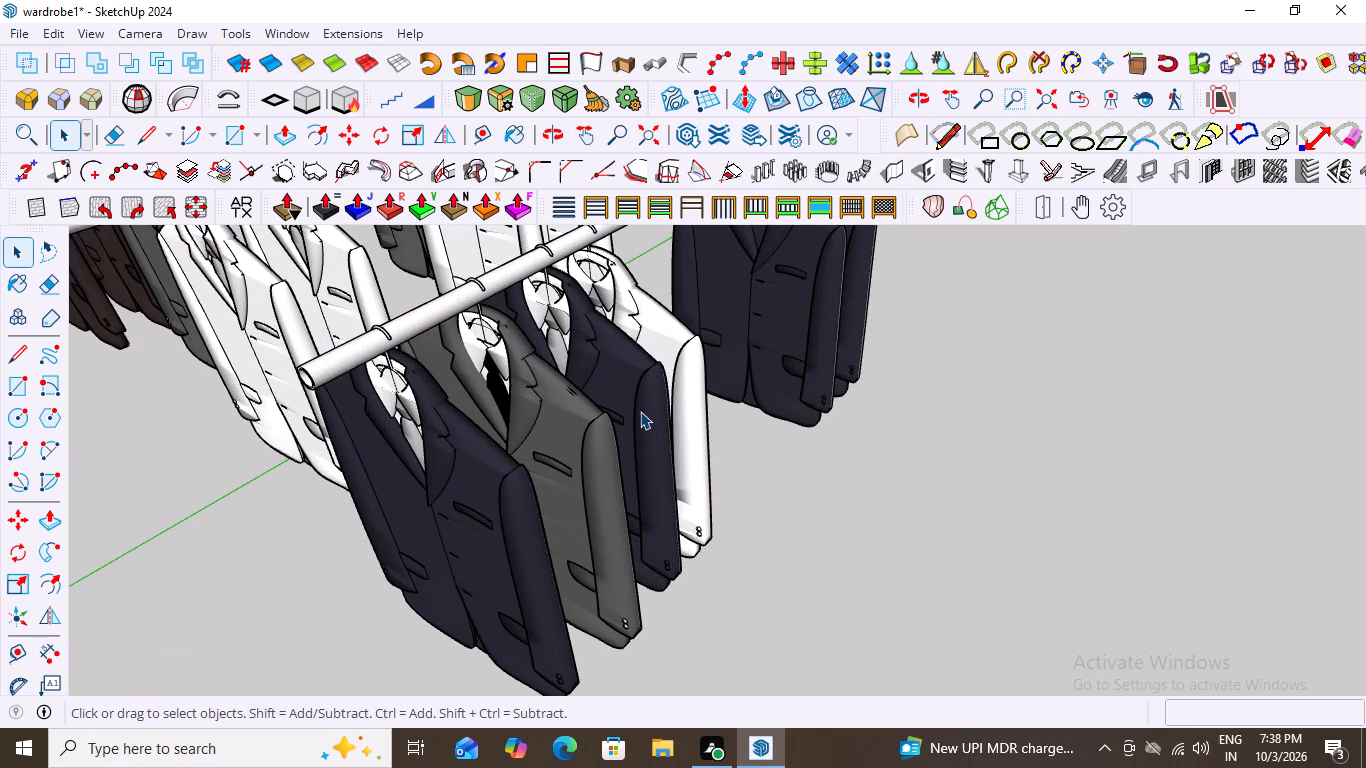
pyautogui.click(640, 411)
pyautogui.click(643, 411)
pyautogui.click(898, 541)
# Inside the suit rack group, delete the navy suit hanging between the grey and white suits on the mixed rail.
pyautogui.click(654, 415)
pyautogui.click(654, 415)
pyautogui.click(862, 541)
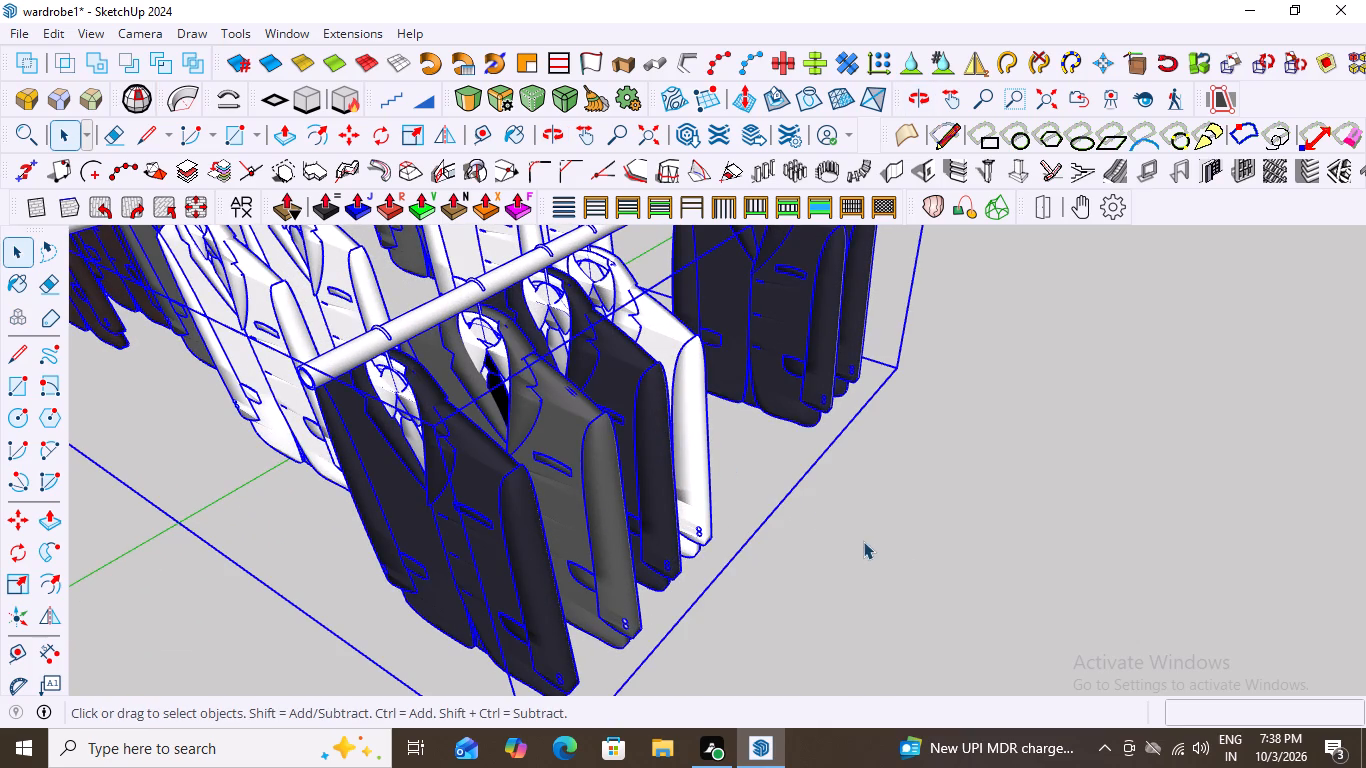
pyautogui.doubleClick(668, 413)
pyautogui.click(654, 409)
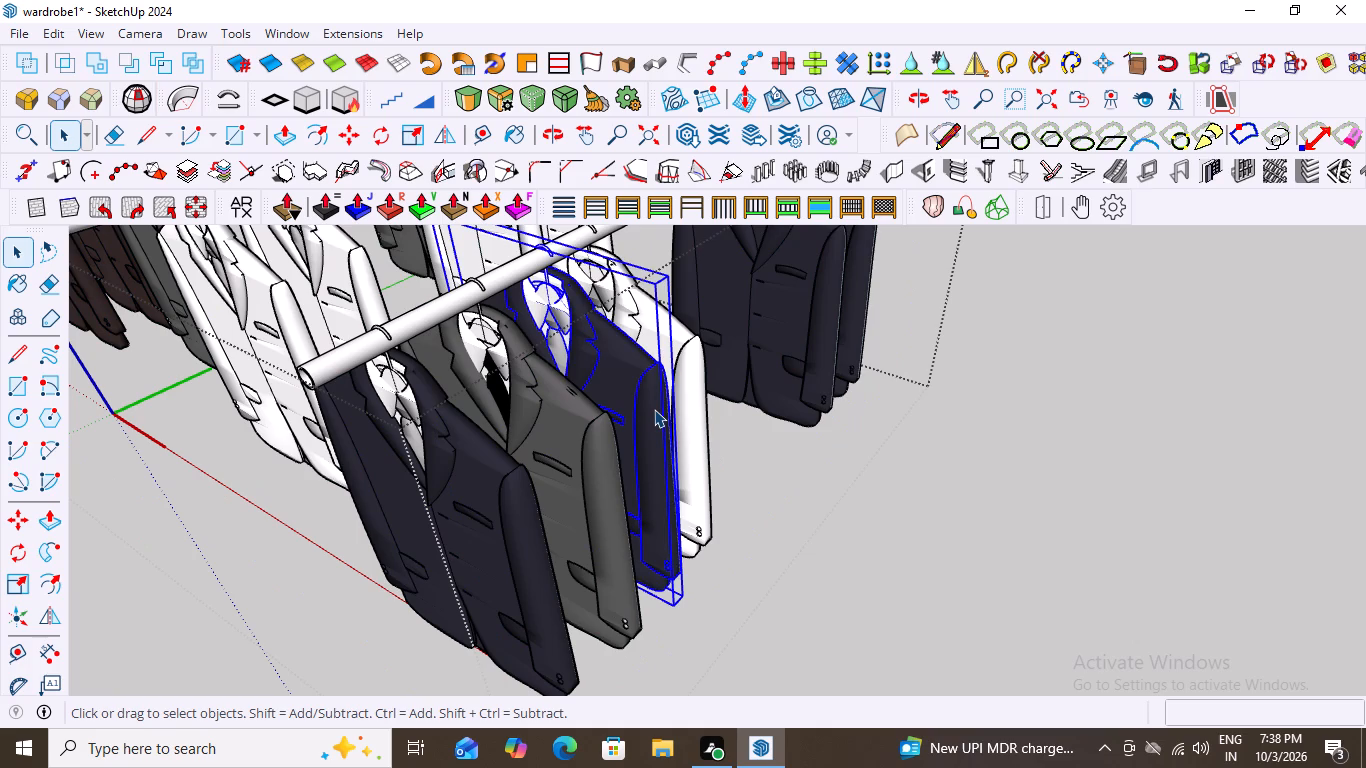
pyautogui.press('Delete')
# Copy the frontmost brown suit about 8' 11" onto the mixed rail, between the grey and white suits.
pyautogui.scroll(-9, 784, 472)
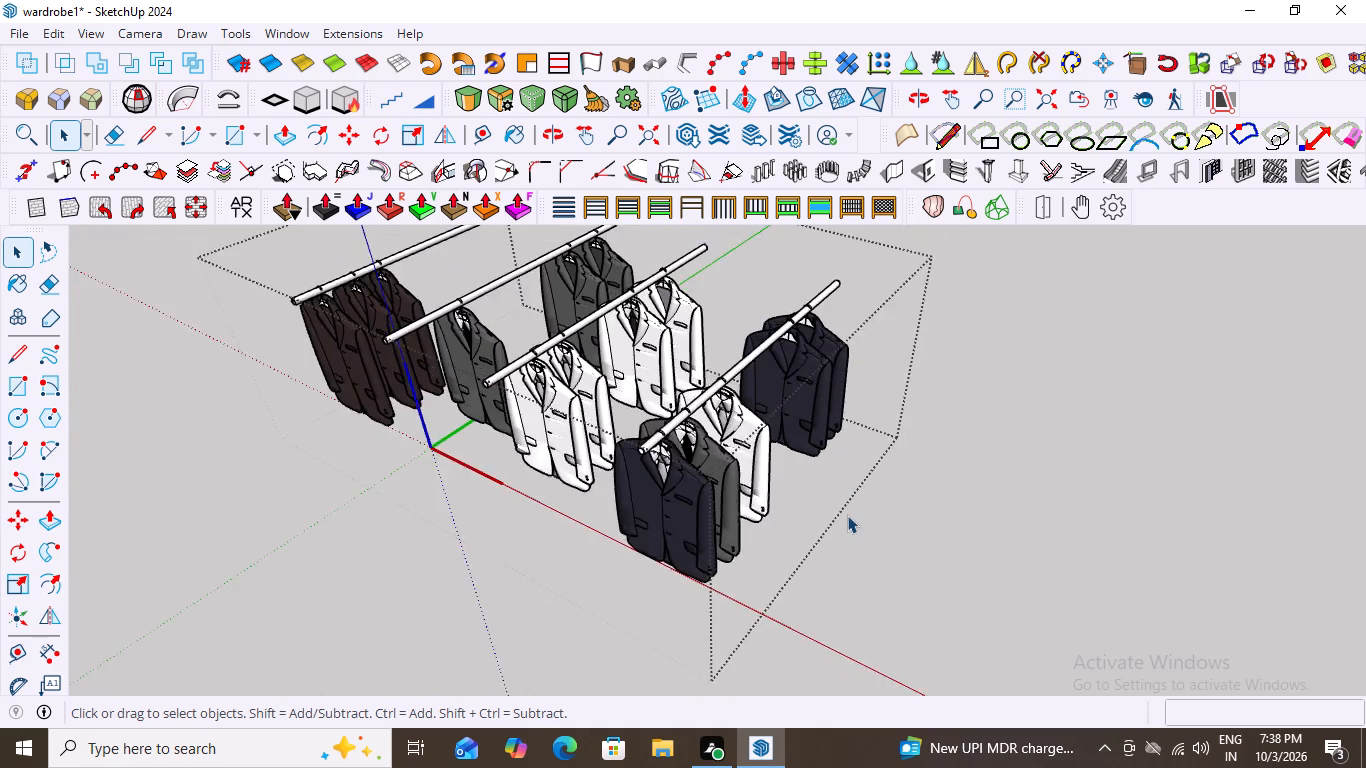
pyautogui.scroll(6, 474, 396)
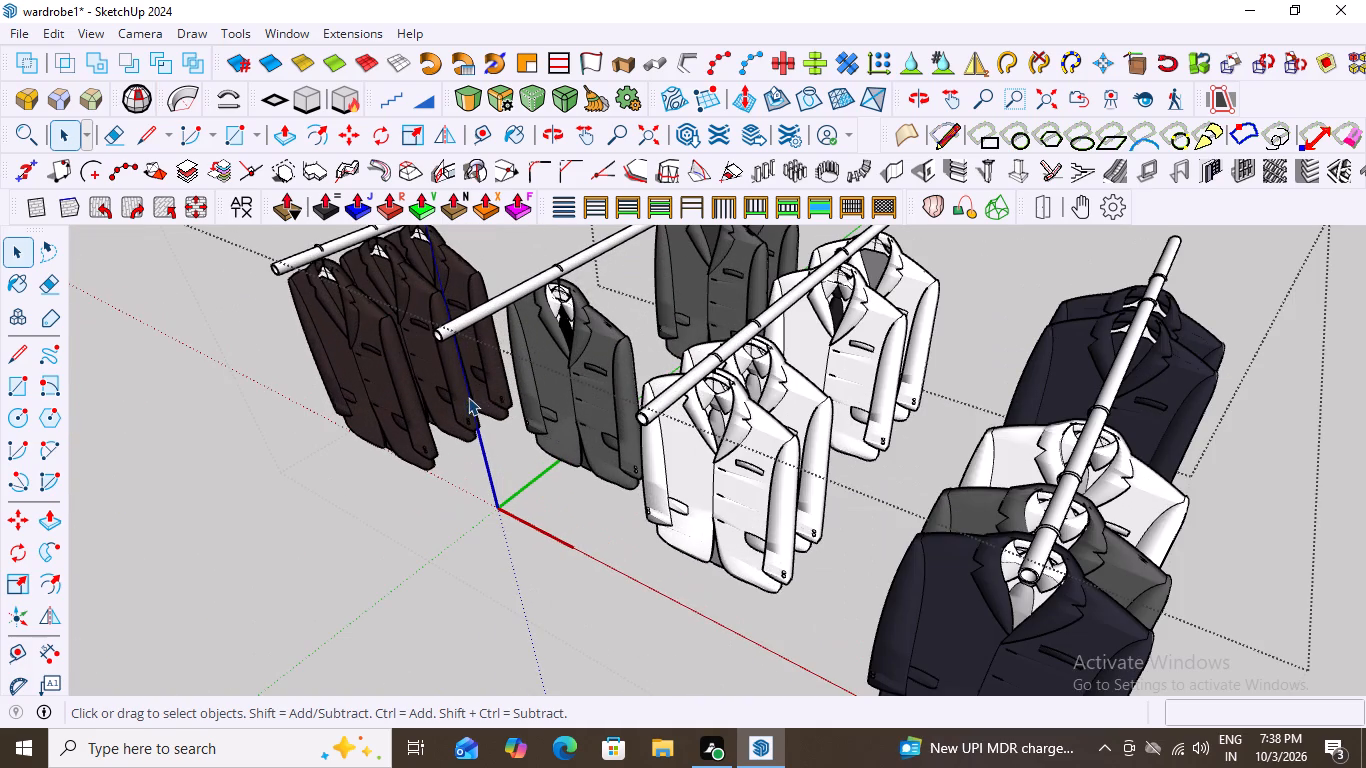
pyautogui.click(360, 329)
pyautogui.scroll(2, 383, 370)
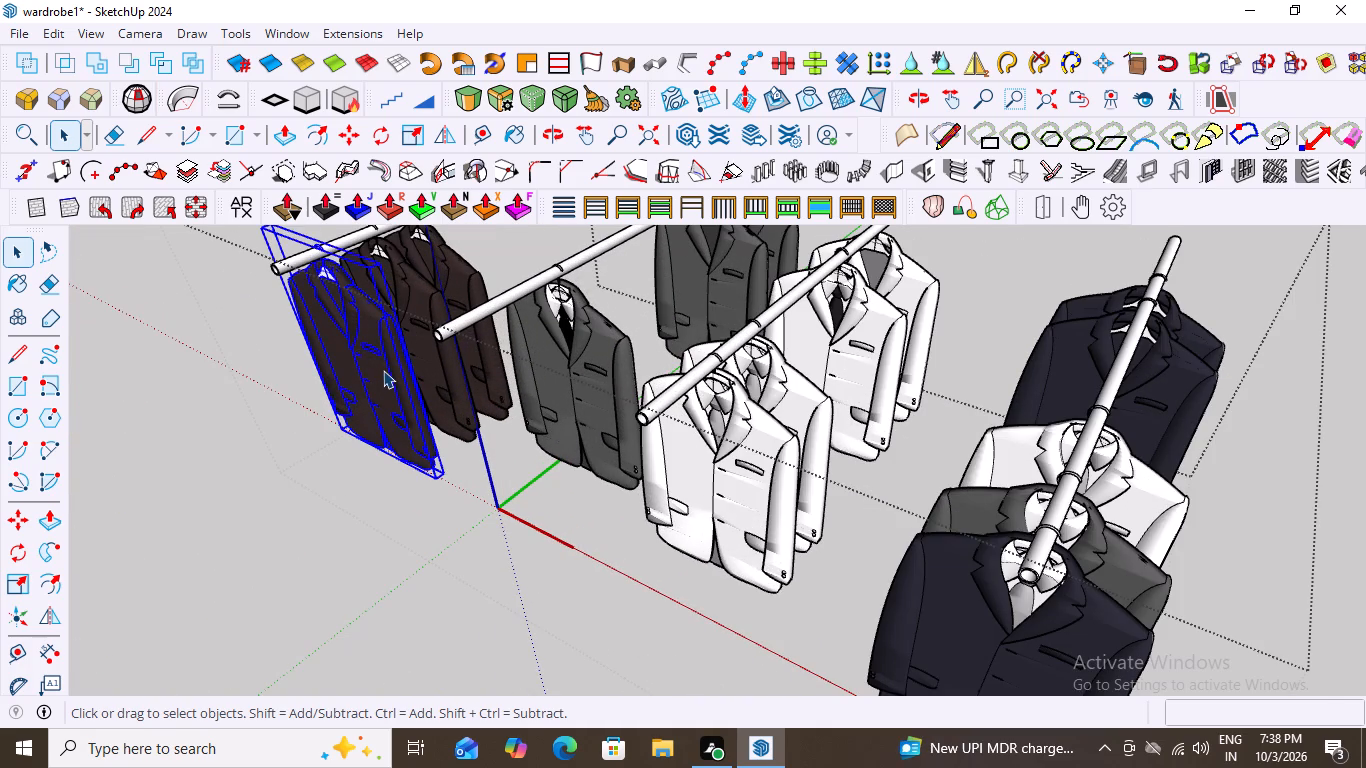
pyautogui.scroll(-7, 383, 370)
pyautogui.scroll(13, 353, 311)
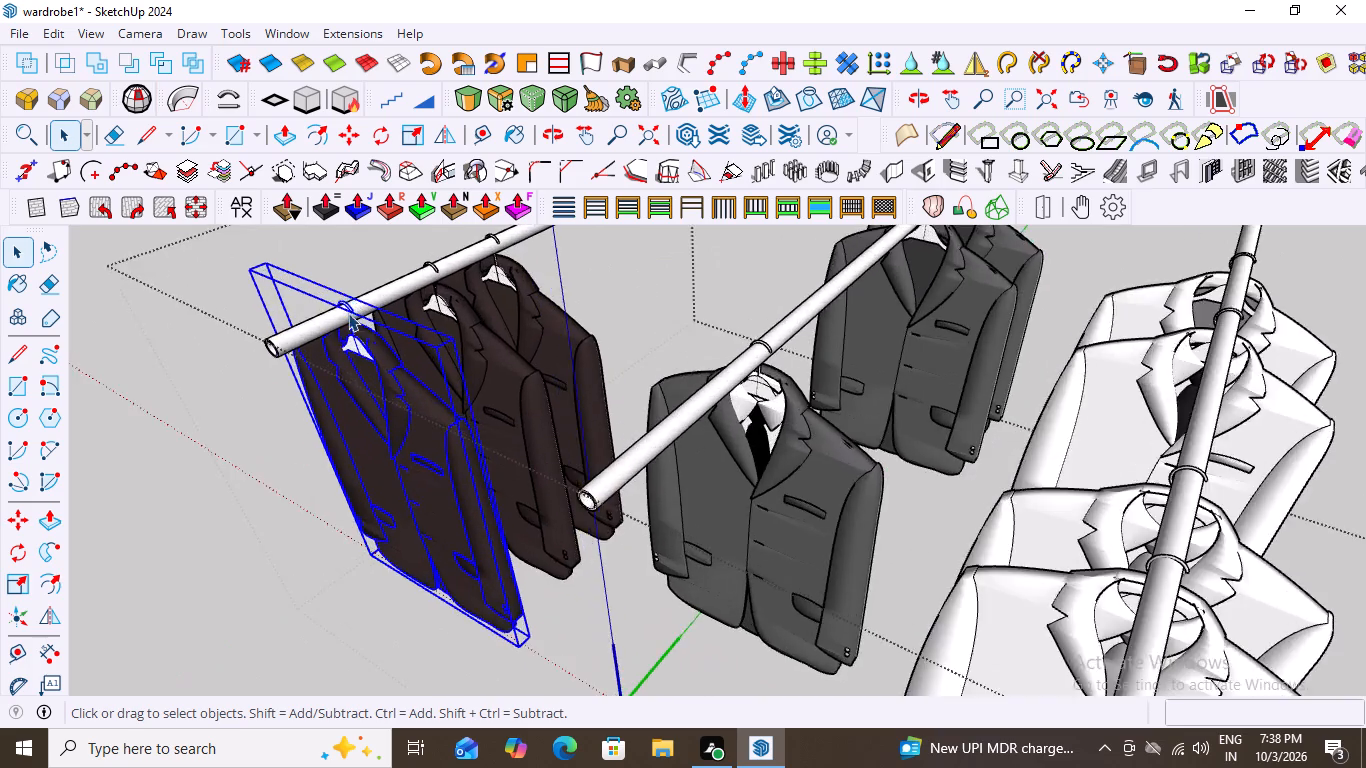
pyautogui.scroll(14, 348, 313)
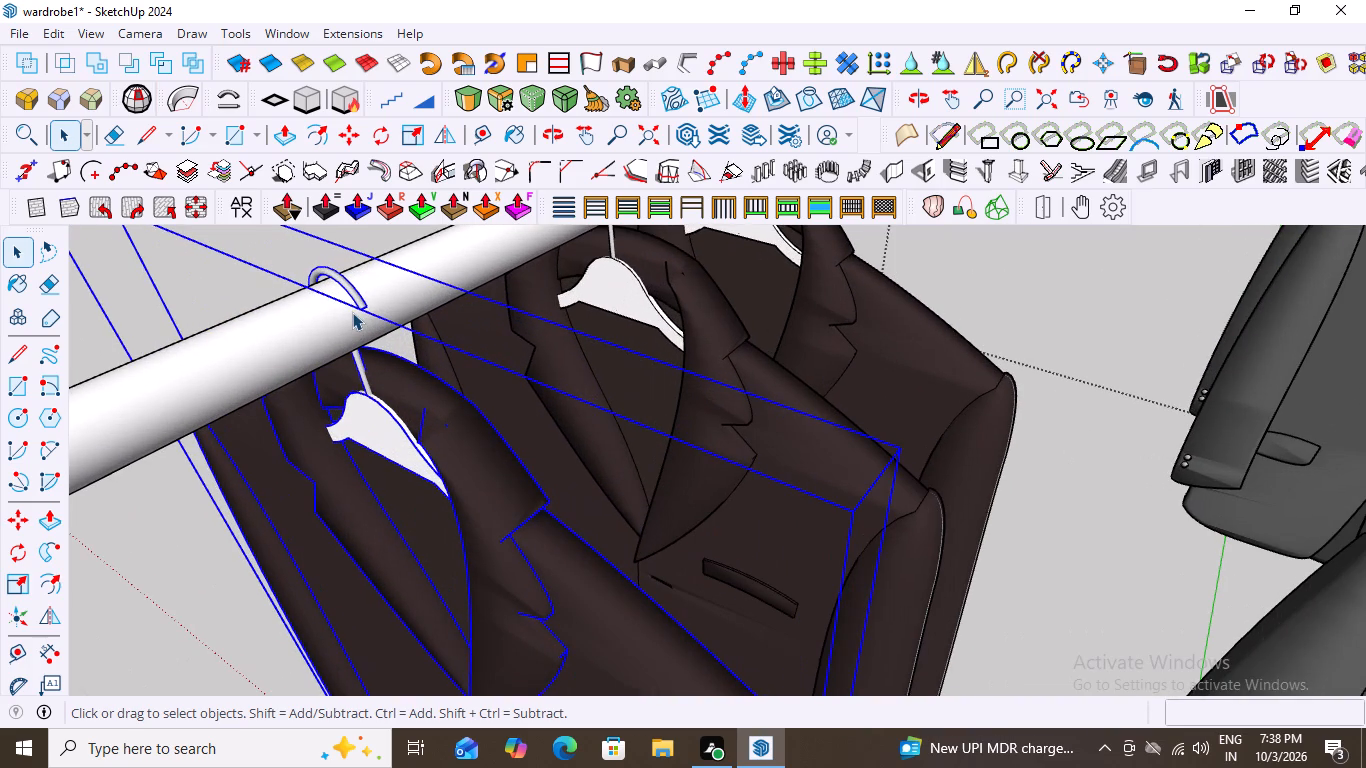
pyautogui.press('m')
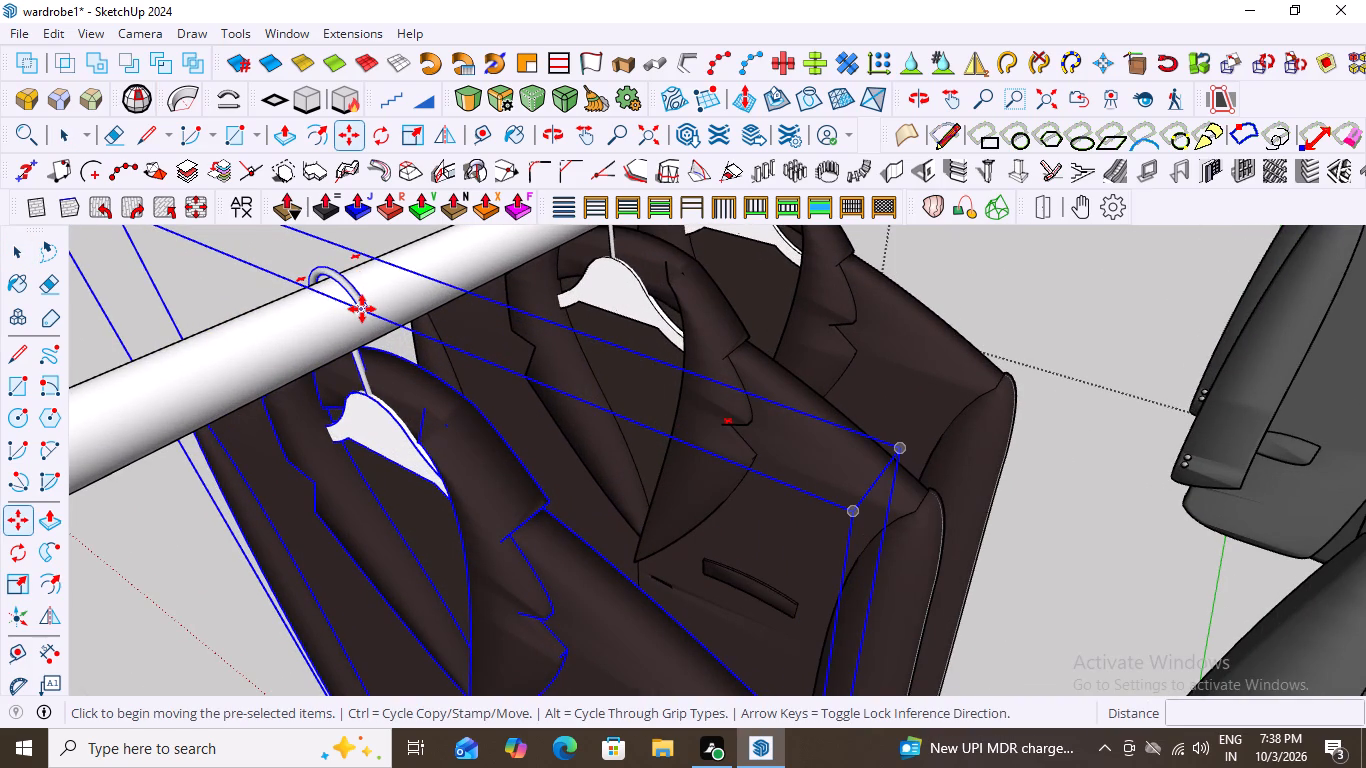
pyautogui.click(360, 309)
pyautogui.scroll(-2, 573, 386)
pyautogui.scroll(-20, 468, 334)
pyautogui.scroll(-3, 468, 334)
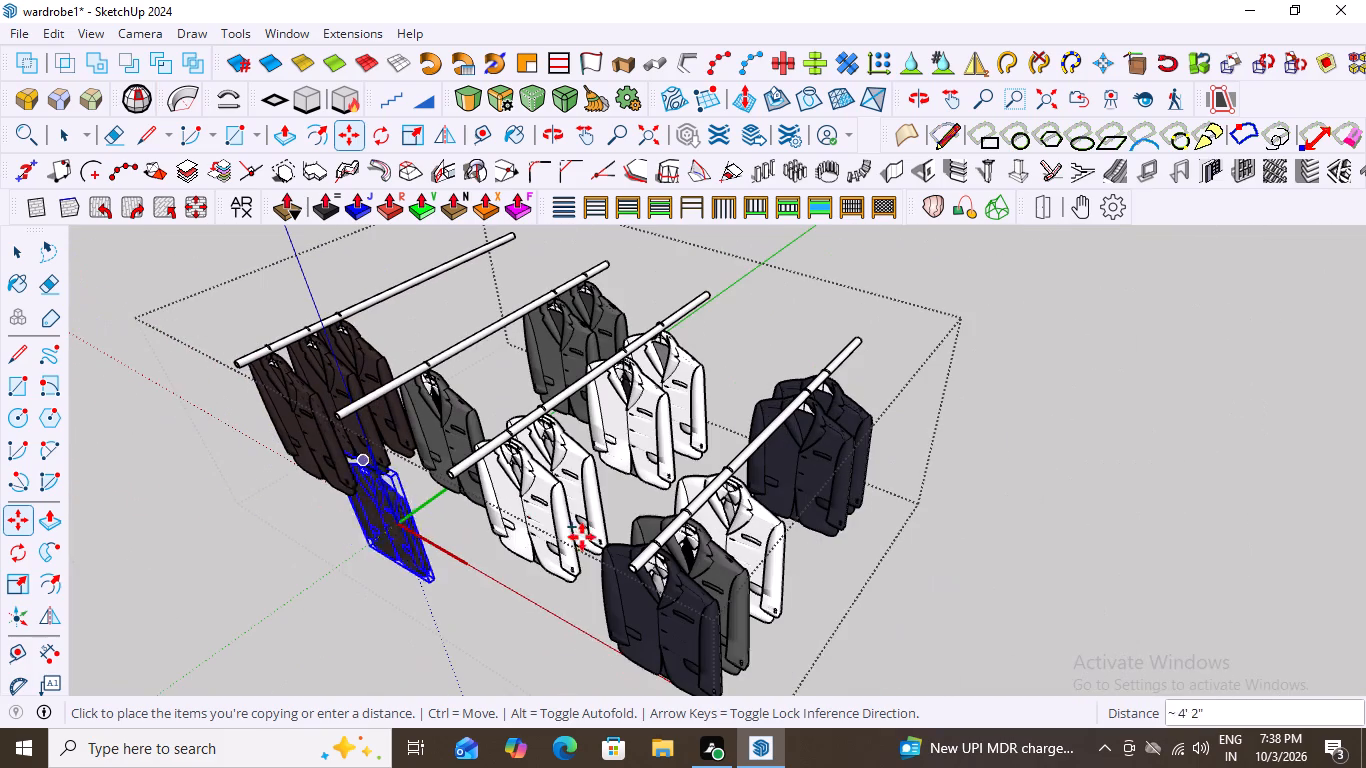
pyautogui.scroll(15, 754, 513)
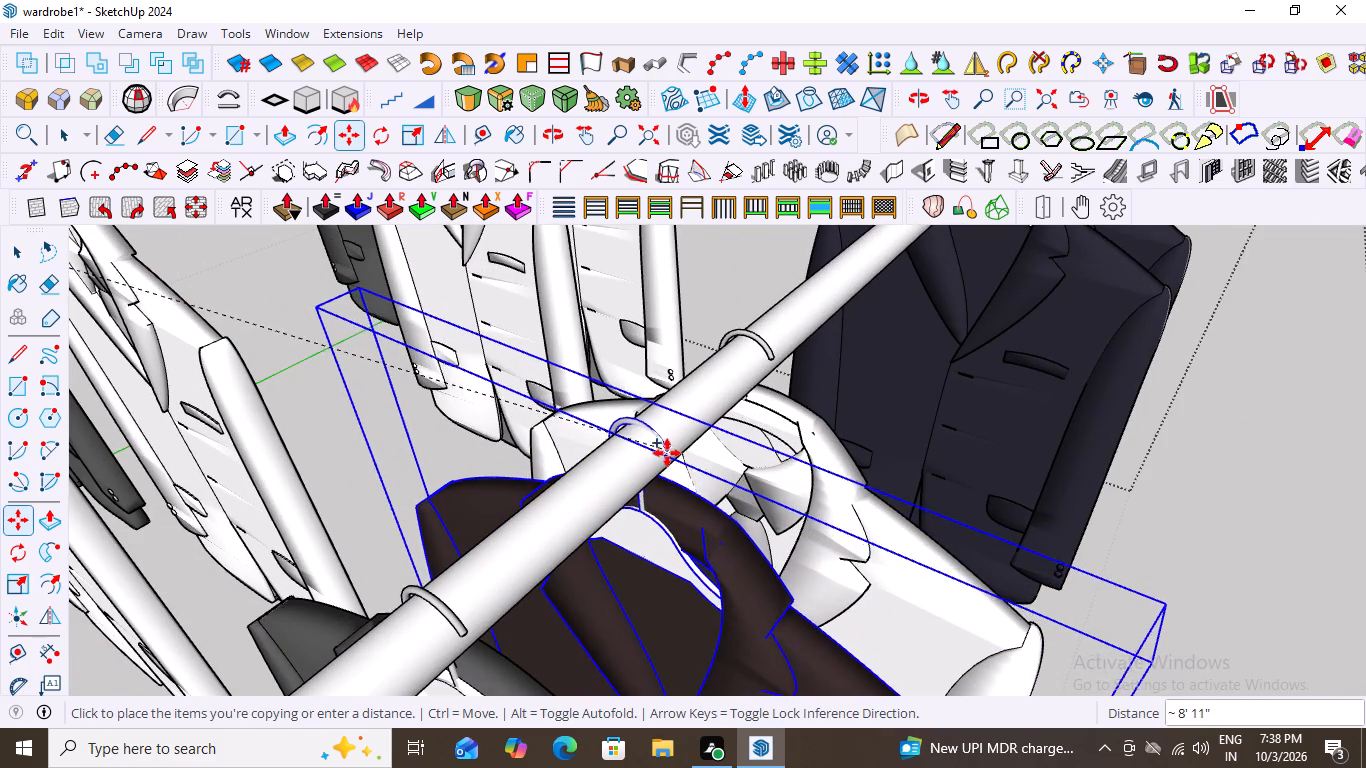
pyautogui.scroll(7, 661, 464)
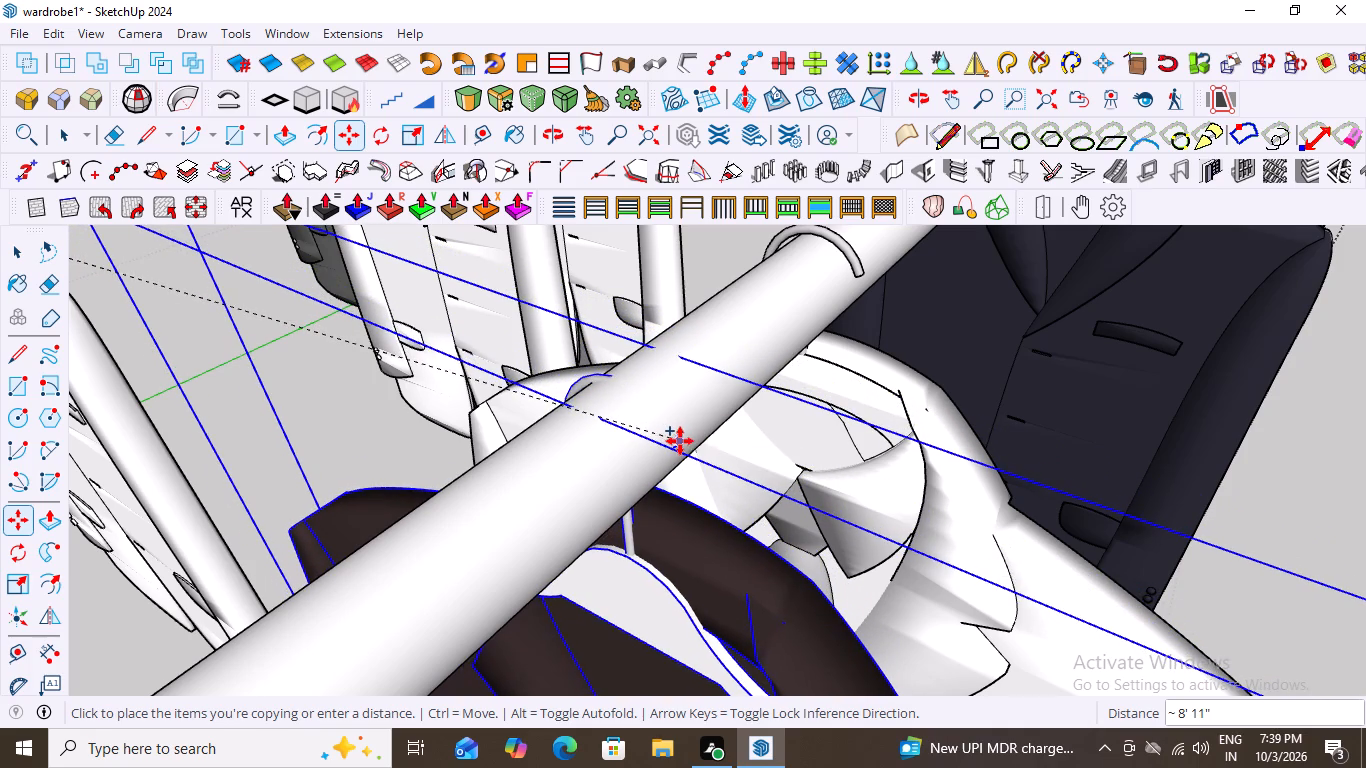
pyautogui.click(686, 442)
pyautogui.scroll(-5, 515, 373)
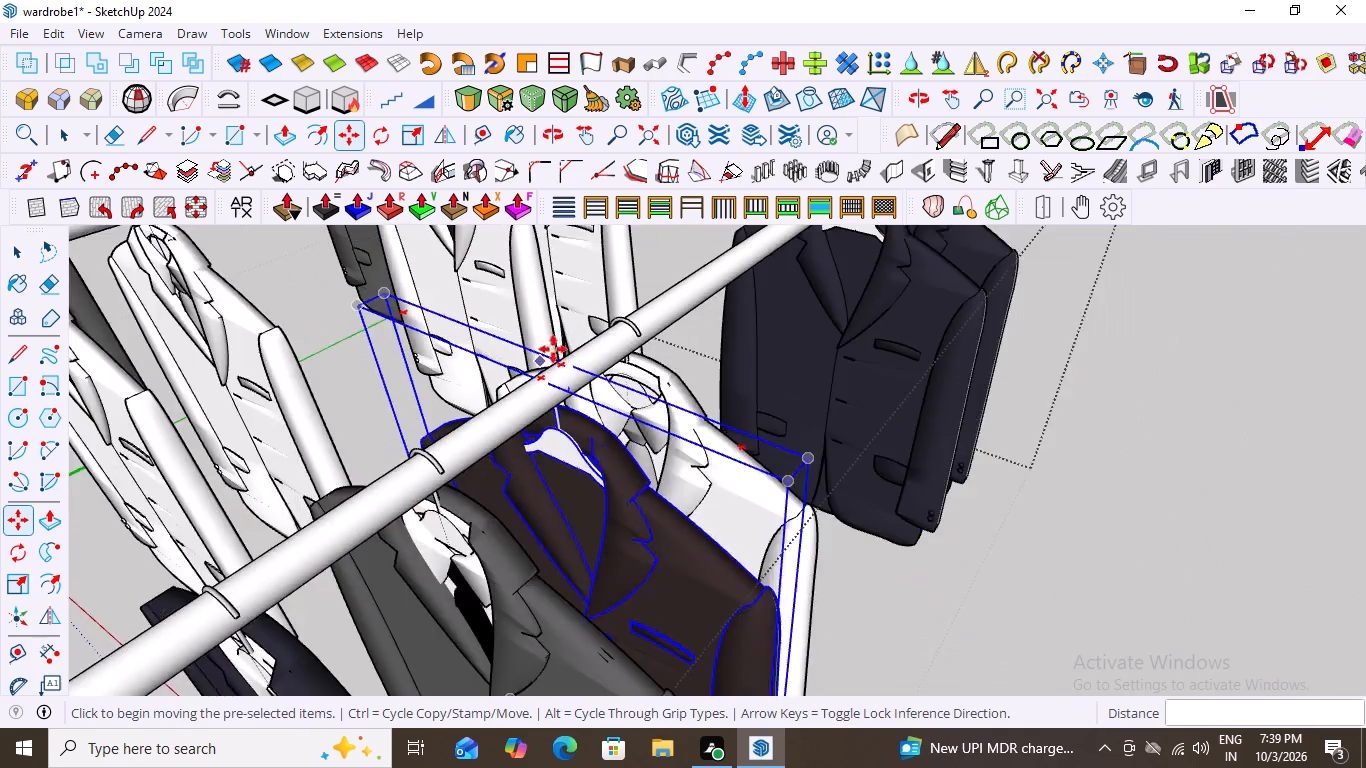
pyautogui.scroll(-7, 553, 349)
pyautogui.scroll(3, 794, 537)
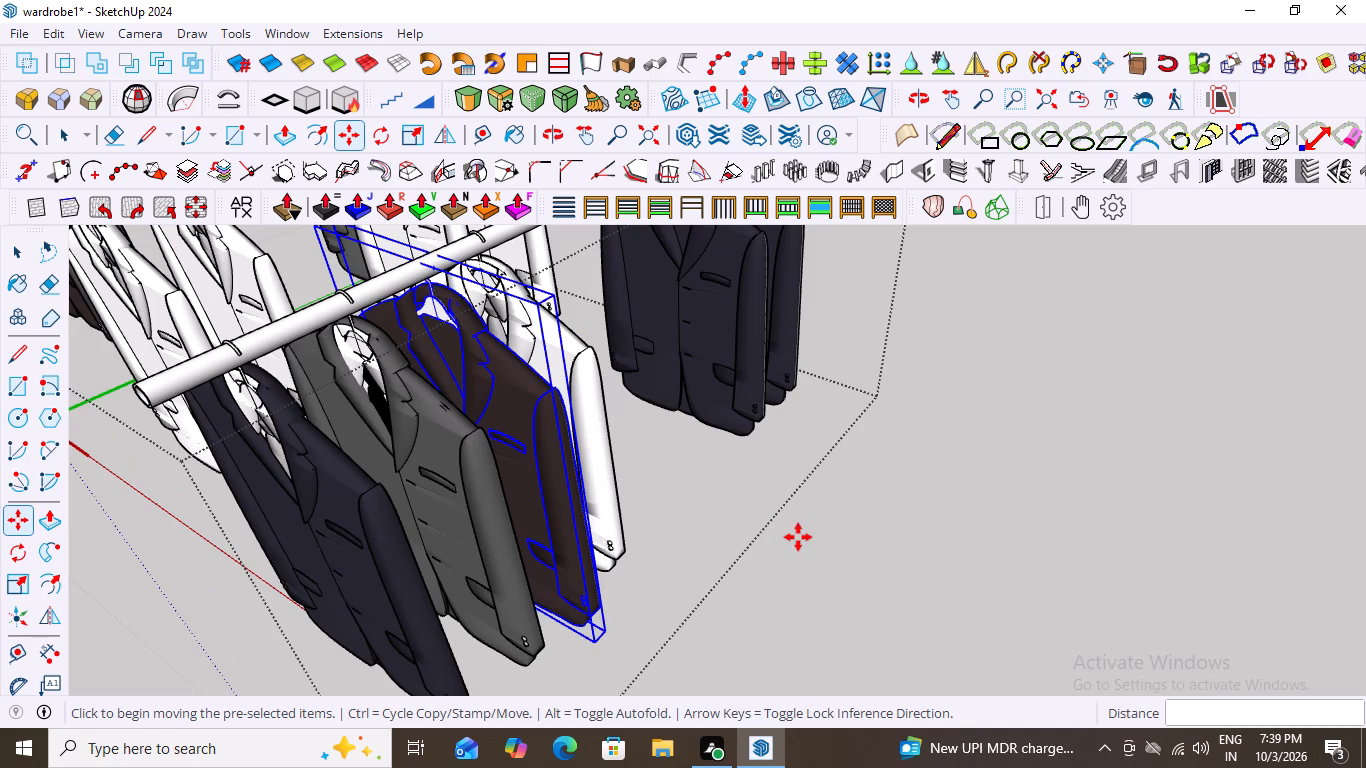
pyautogui.press('space')
# Raise the copied brown suit about 1/2" along the vertical axis so its hanger hook sits on the rail, and deselect it.
pyautogui.scroll(-3, 779, 541)
pyautogui.moveTo(575, 516); pyautogui.dragTo(702, 533, button='middle')
pyautogui.scroll(2, 634, 395)
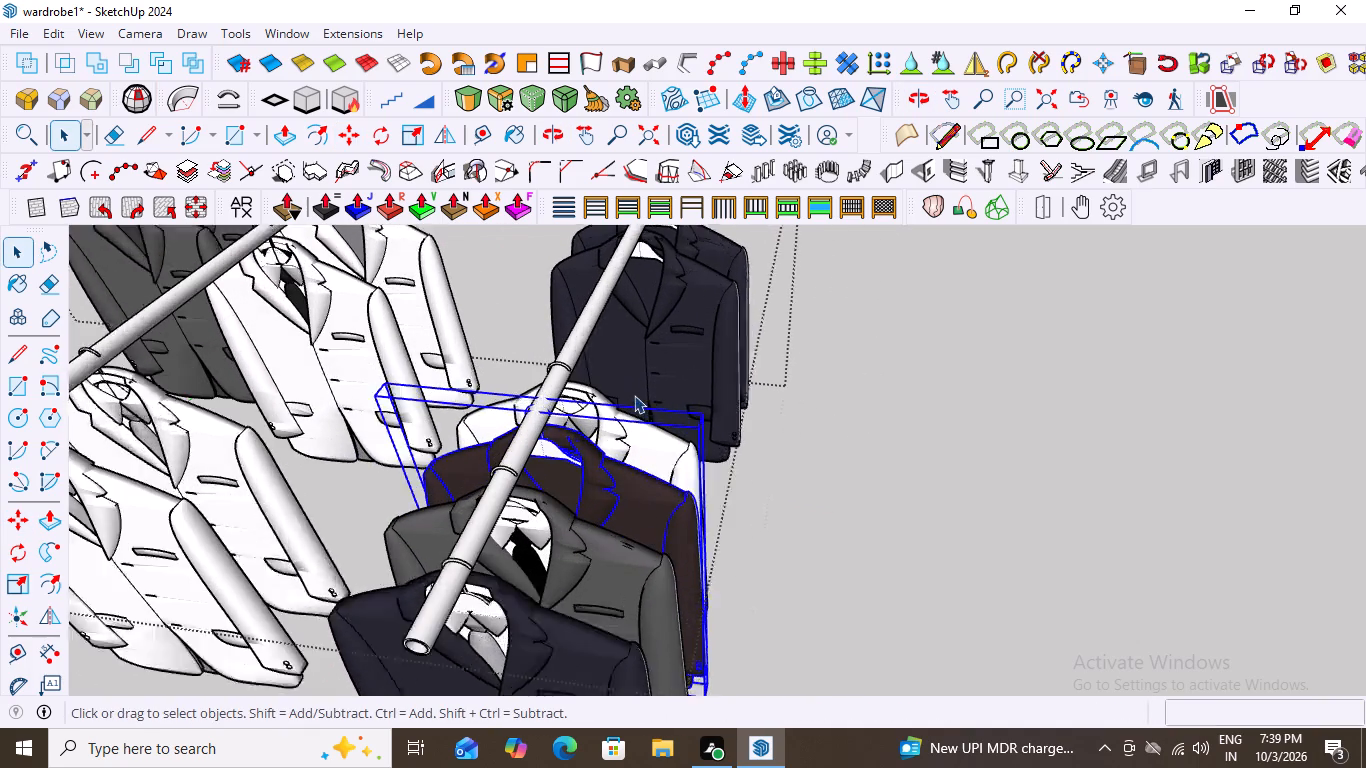
pyautogui.scroll(1, 634, 395)
pyautogui.moveTo(693, 479); pyautogui.dragTo(760, 471, button='middle')
pyautogui.press('m')
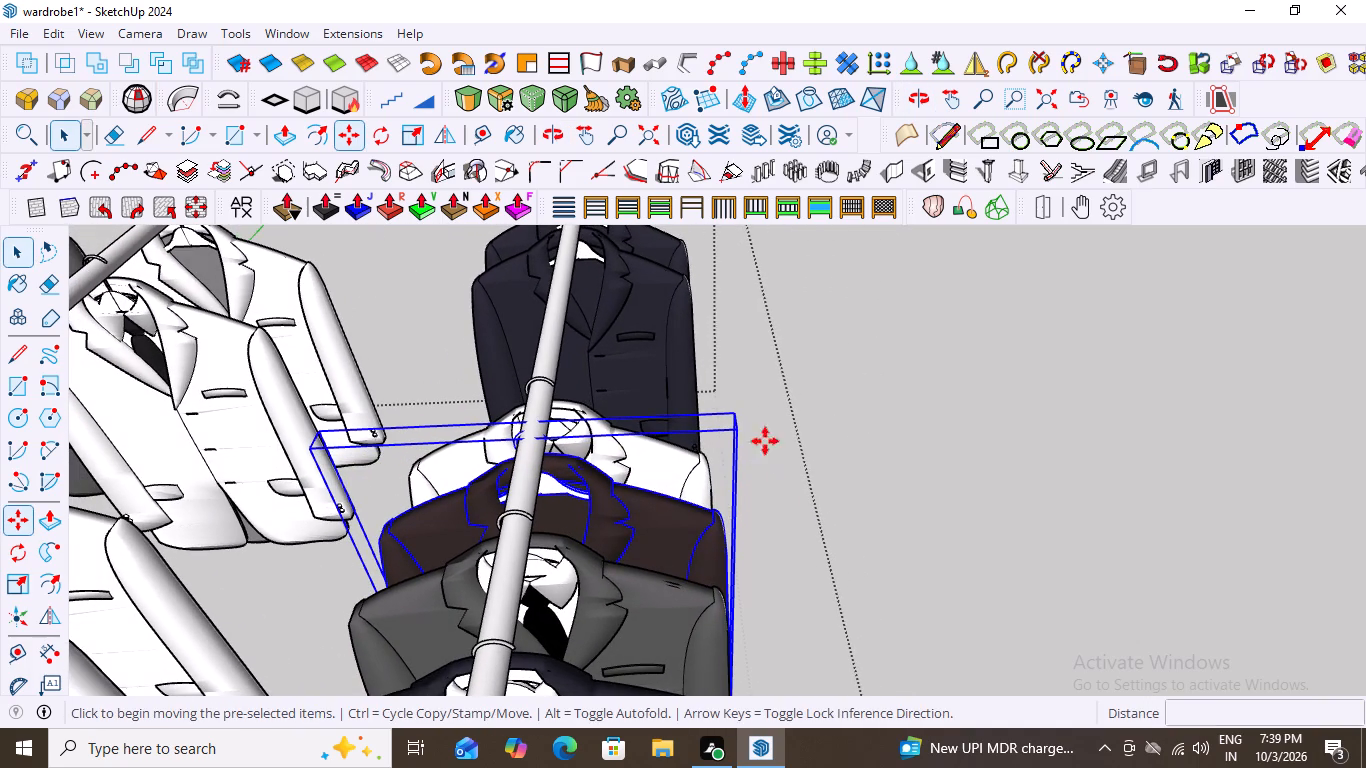
pyautogui.click(739, 428)
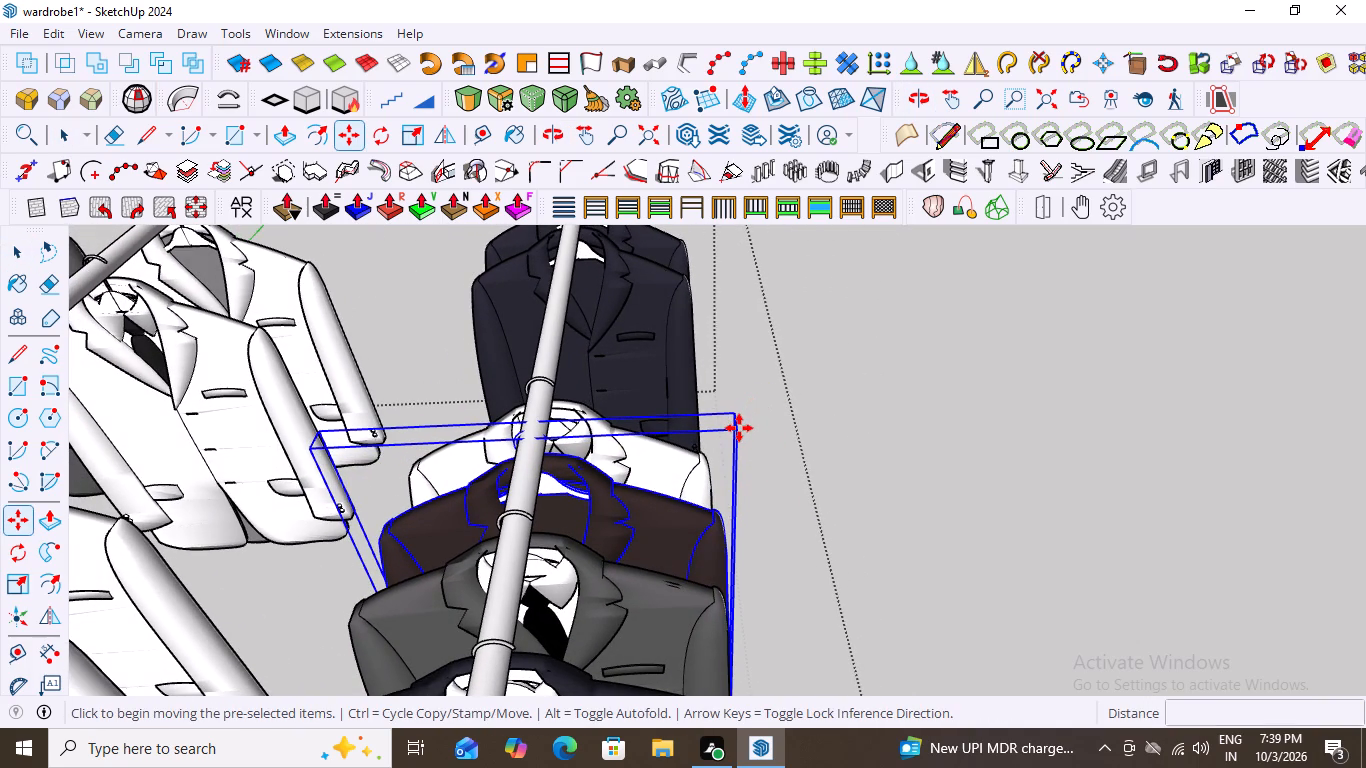
pyautogui.press('Up')
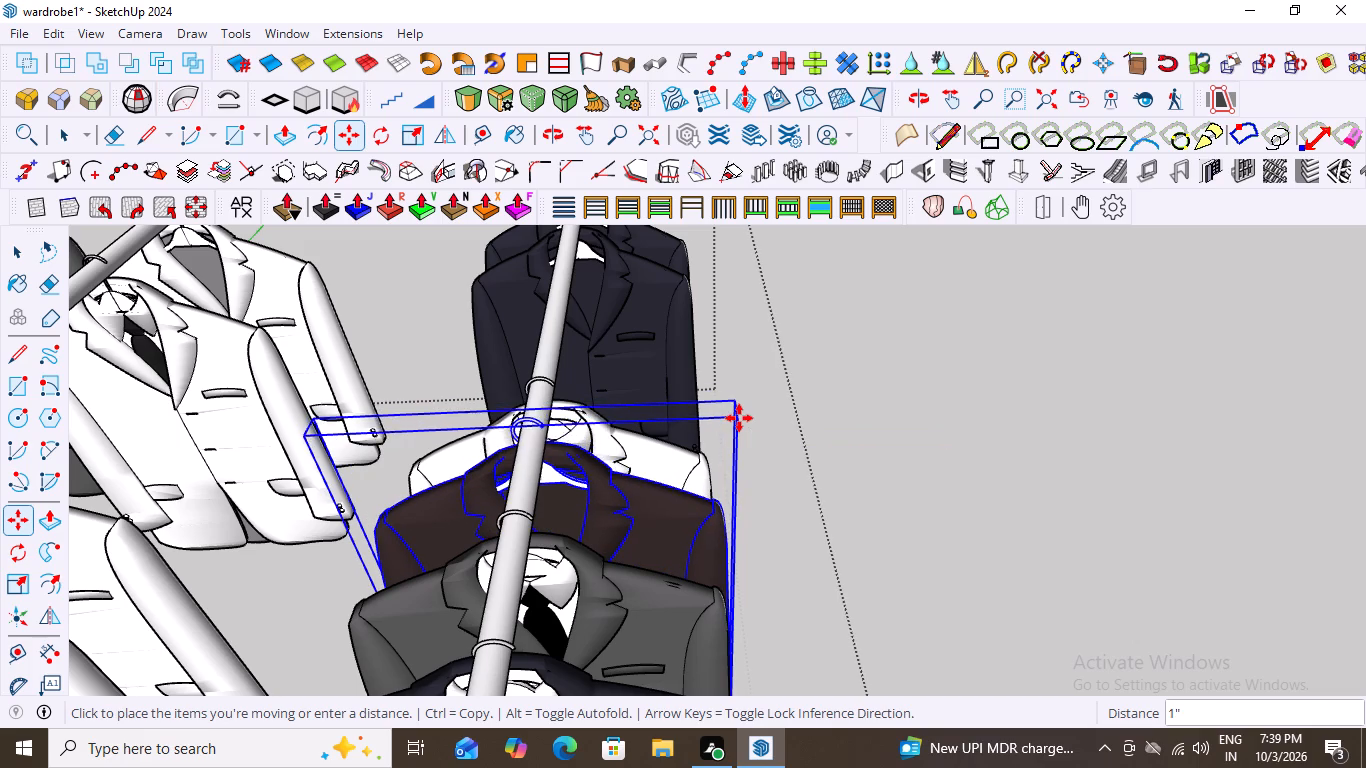
pyautogui.click(795, 427)
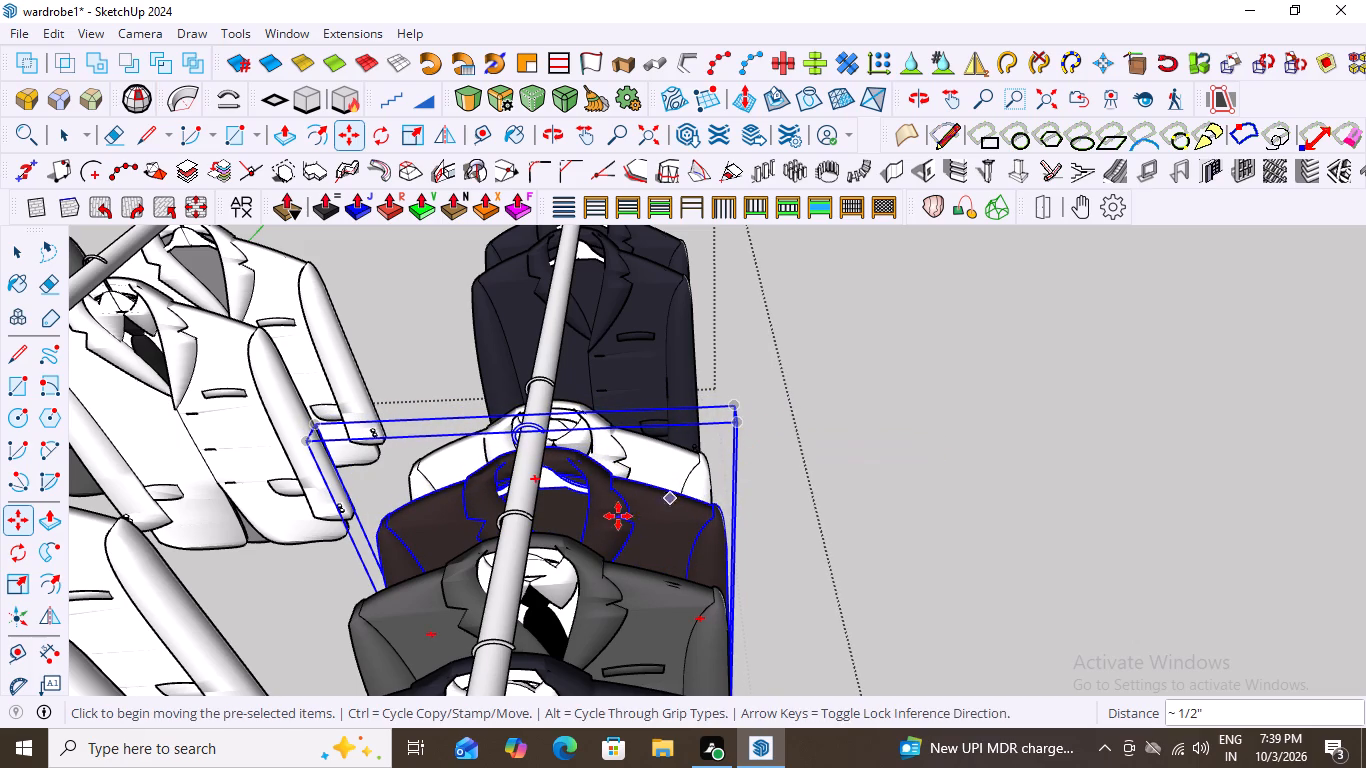
pyautogui.press('space')
pyautogui.click(765, 411)
# Examine the spacing and alignment of the suits on the mixed rail and compare it with the other rails.
pyautogui.scroll(-2, 681, 467)
pyautogui.moveTo(576, 474); pyautogui.dragTo(406, 428, button='middle')
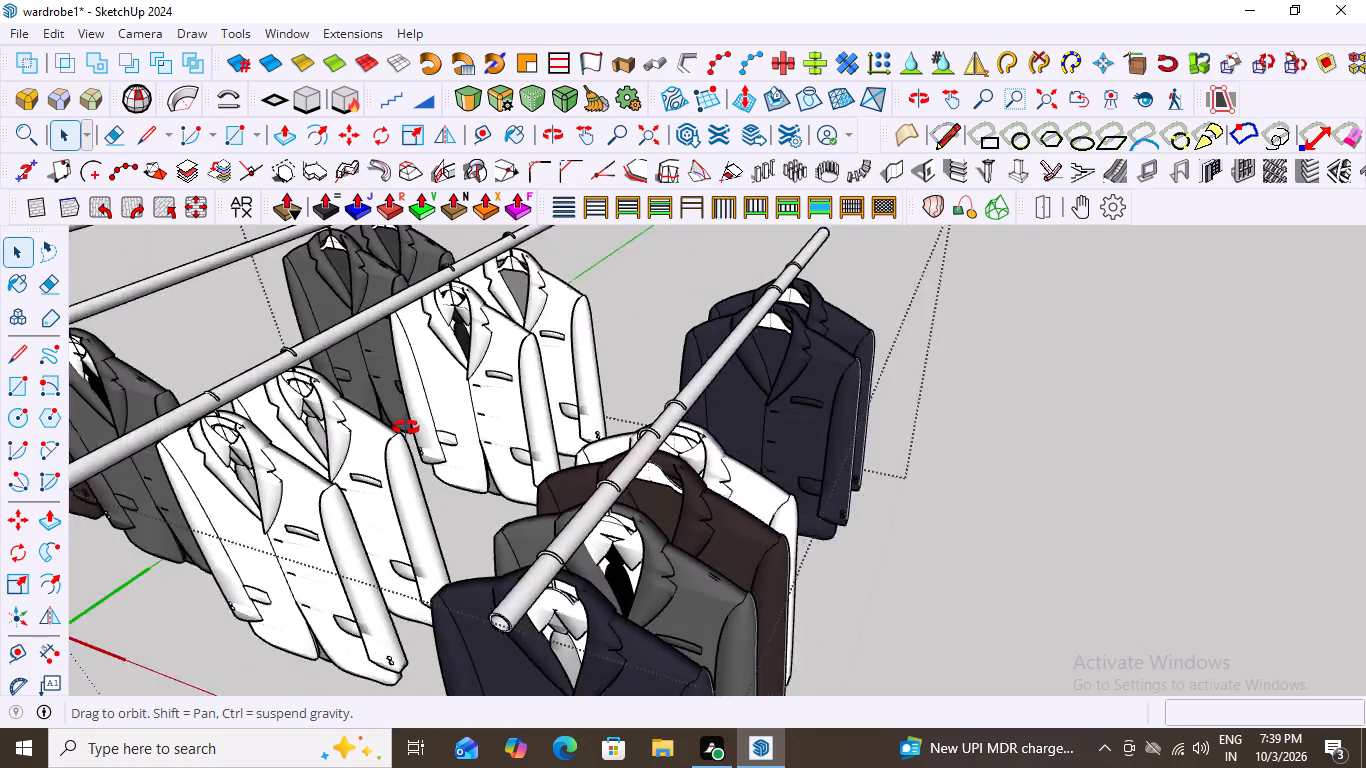
pyautogui.moveTo(406, 428); pyautogui.dragTo(413, 368, button='middle')
pyautogui.scroll(-7, 480, 442)
pyautogui.moveTo(590, 506); pyautogui.dragTo(418, 478, button='middle')
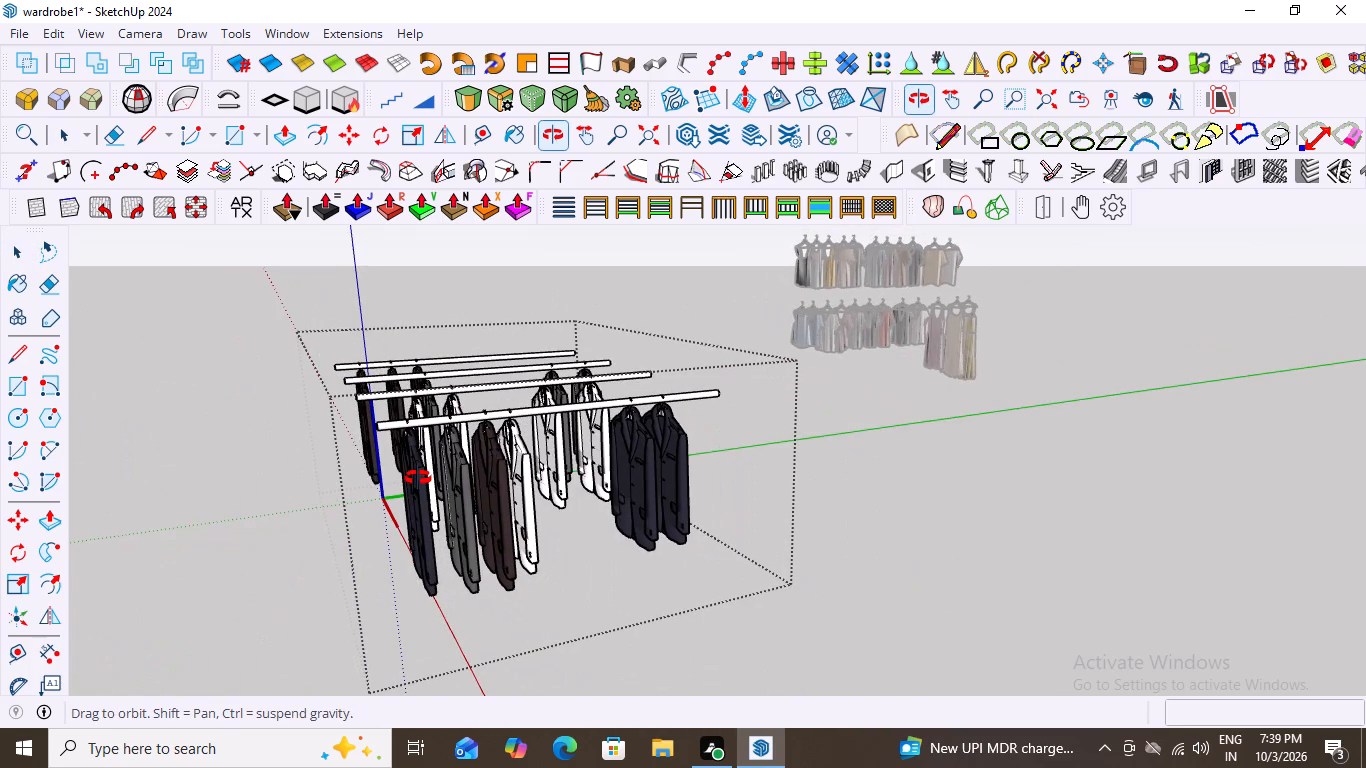
pyautogui.moveTo(418, 478); pyautogui.dragTo(438, 480, button='middle')
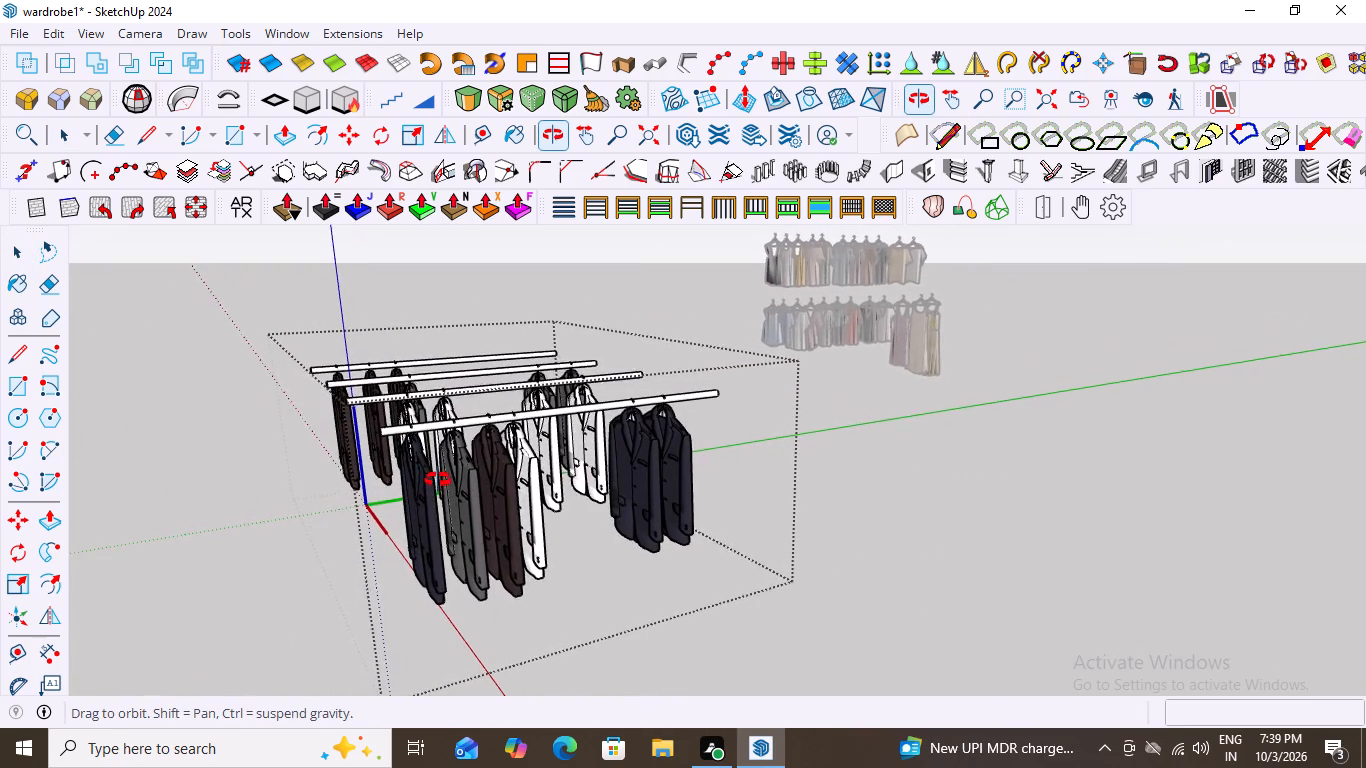
pyautogui.moveTo(438, 480); pyautogui.dragTo(376, 478, button='middle')
pyautogui.scroll(5, 456, 483)
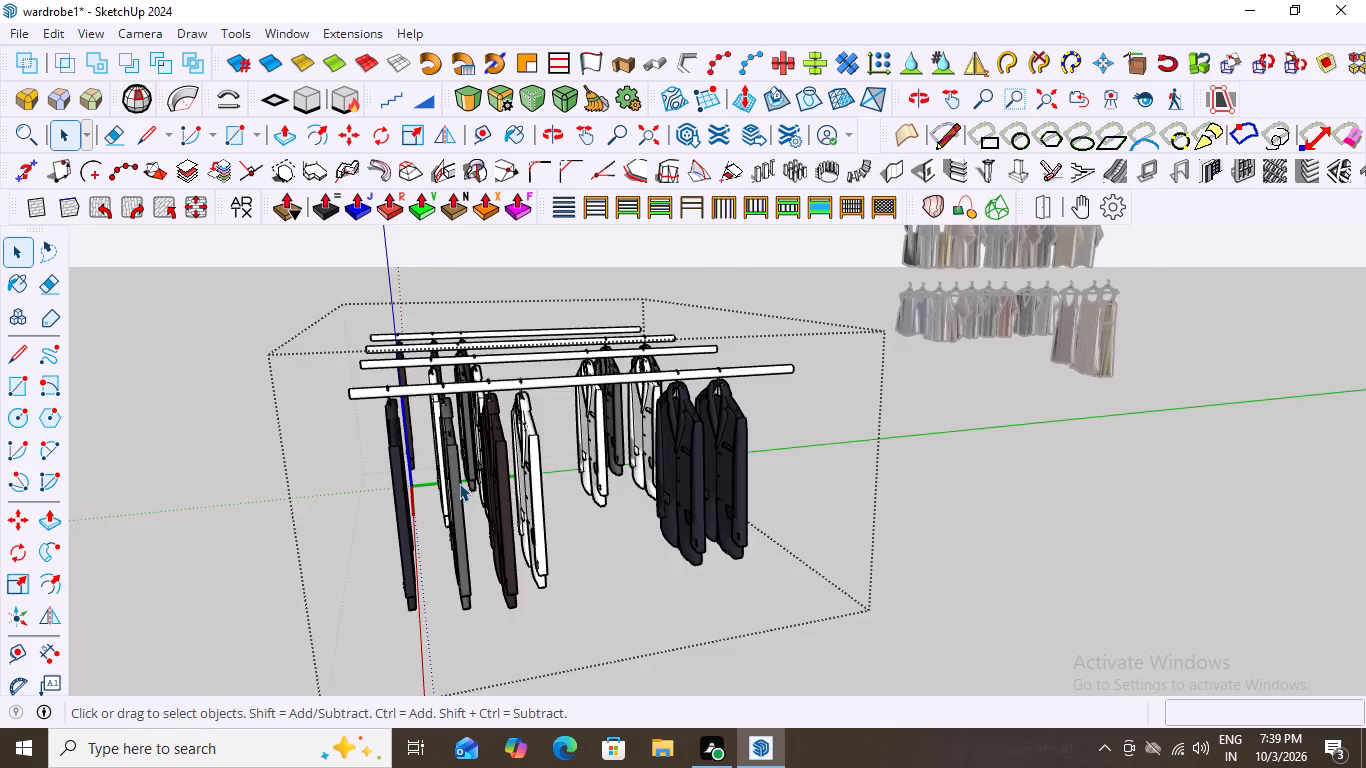
pyautogui.scroll(6, 459, 483)
pyautogui.scroll(-1, 459, 483)
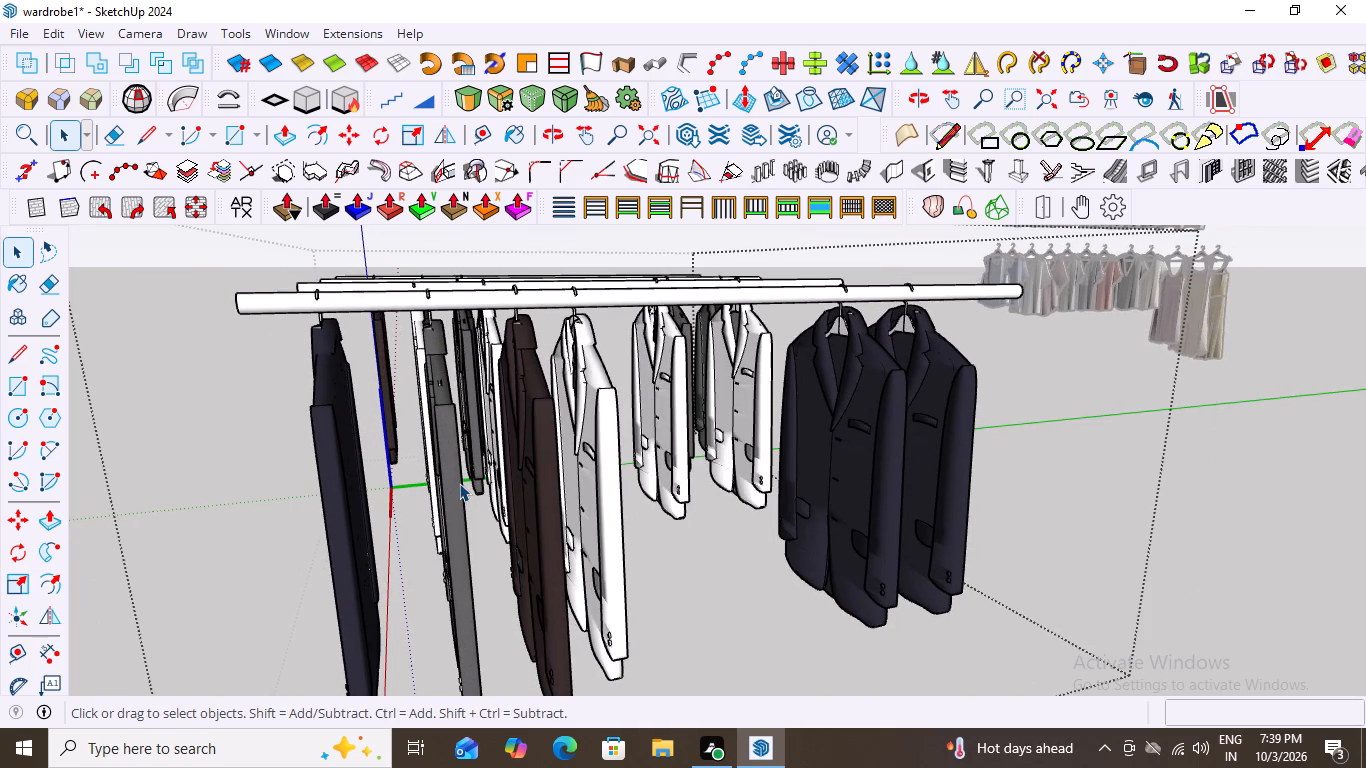
pyautogui.scroll(-13, 459, 483)
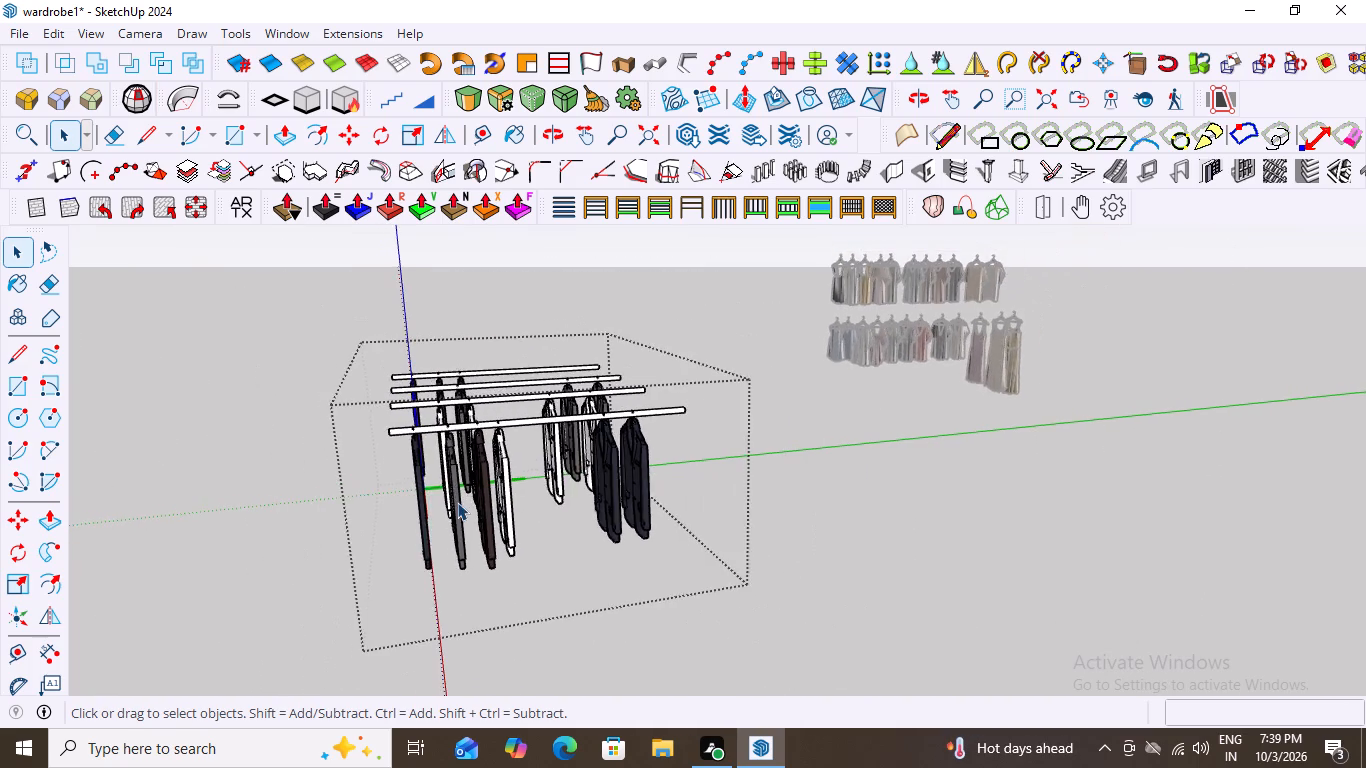
pyautogui.scroll(-3, 457, 502)
pyautogui.moveTo(549, 485); pyautogui.dragTo(857, 521, button='middle')
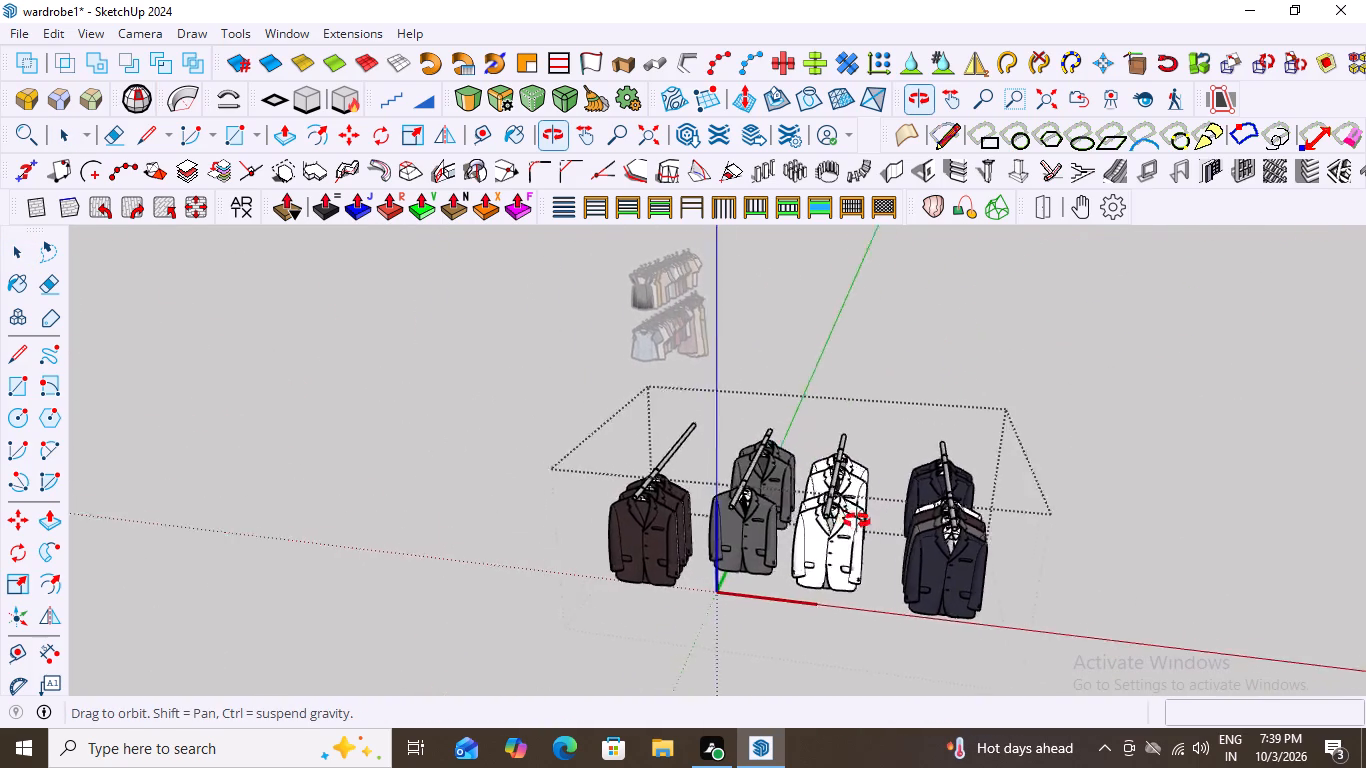
pyautogui.moveTo(857, 521); pyautogui.dragTo(863, 521, button='middle')
pyautogui.scroll(7, 952, 547)
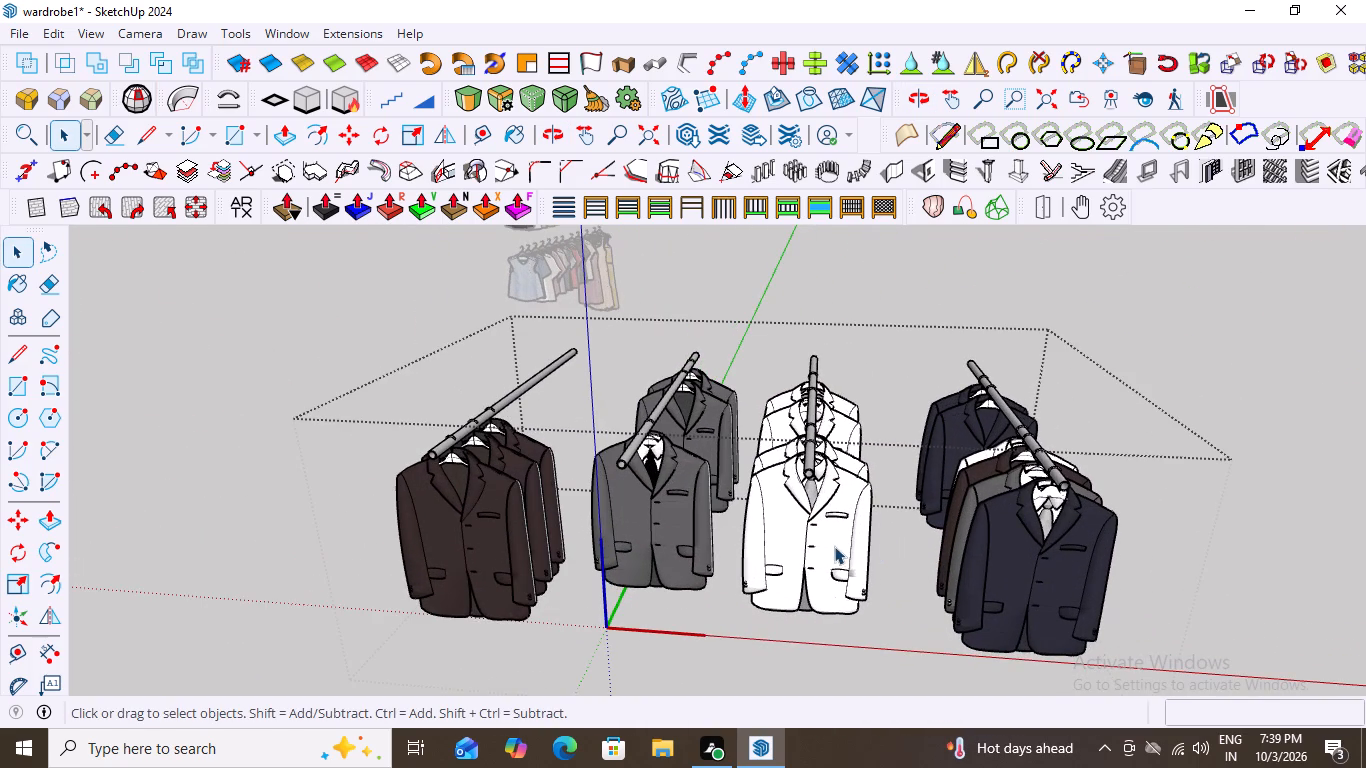
pyautogui.scroll(-2, 808, 546)
pyautogui.moveTo(815, 548); pyautogui.dragTo(809, 550, button='middle')
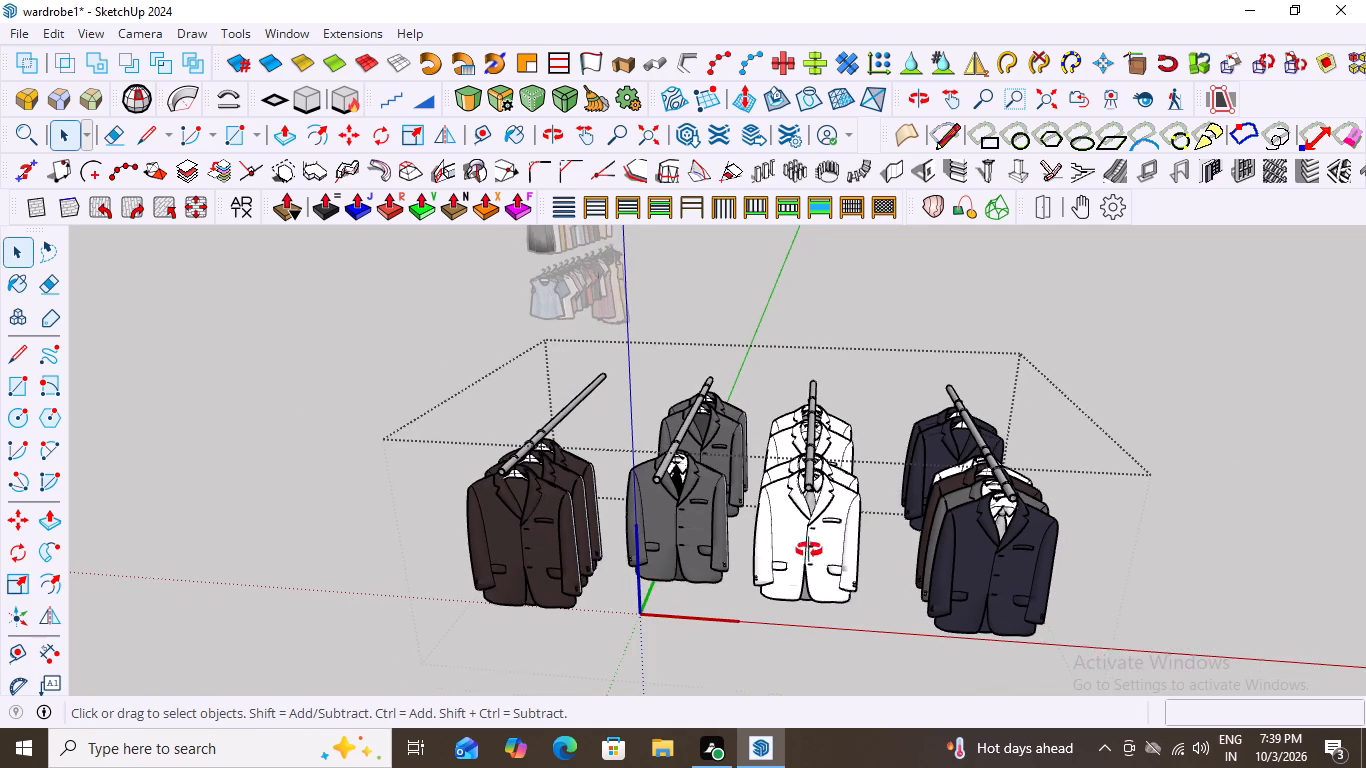
pyautogui.moveTo(809, 550); pyautogui.dragTo(839, 561, button='middle')
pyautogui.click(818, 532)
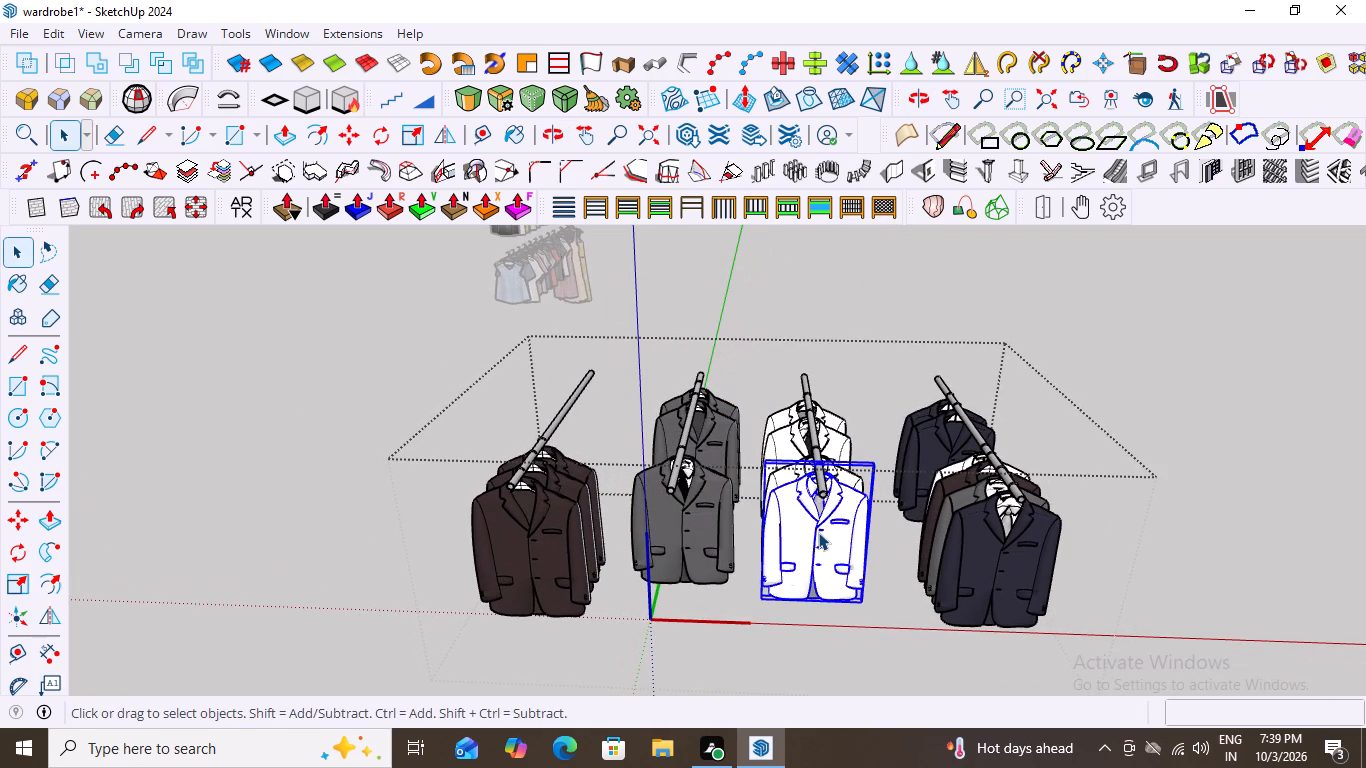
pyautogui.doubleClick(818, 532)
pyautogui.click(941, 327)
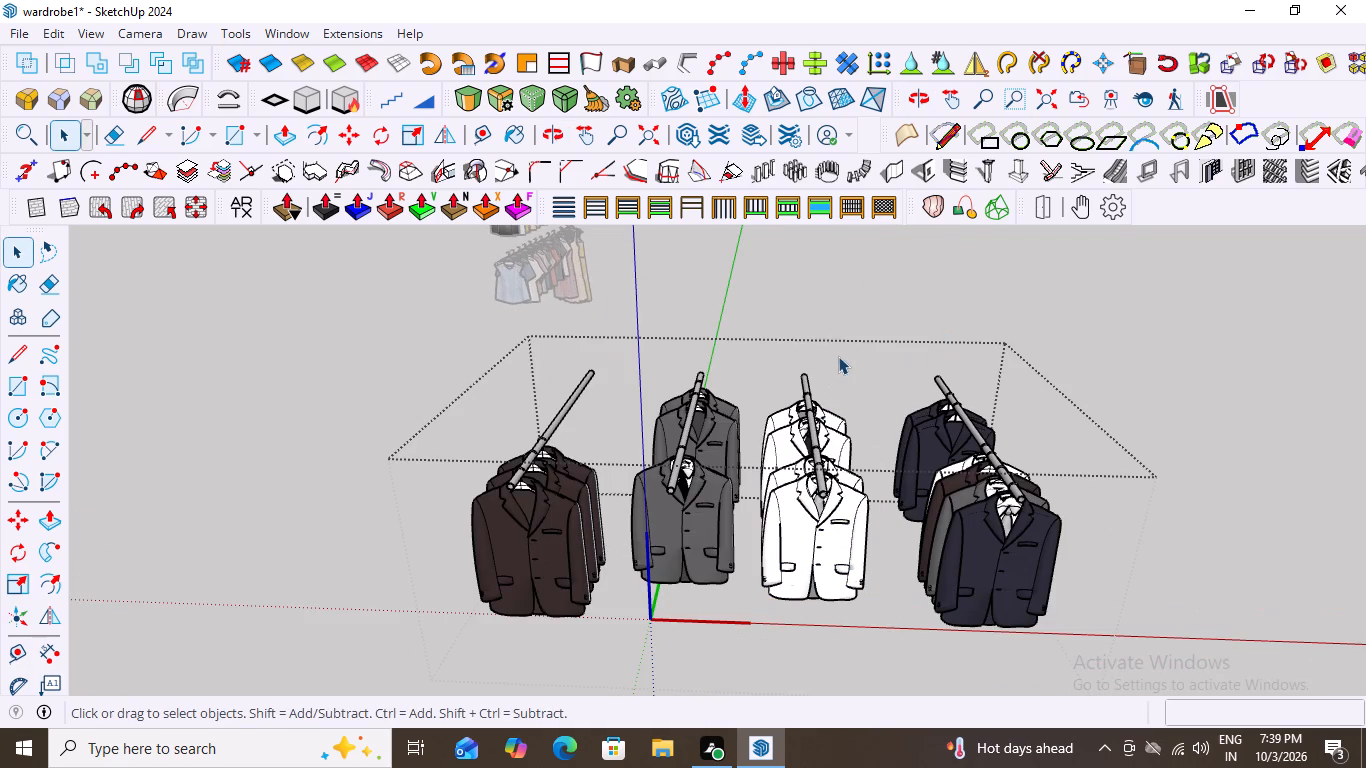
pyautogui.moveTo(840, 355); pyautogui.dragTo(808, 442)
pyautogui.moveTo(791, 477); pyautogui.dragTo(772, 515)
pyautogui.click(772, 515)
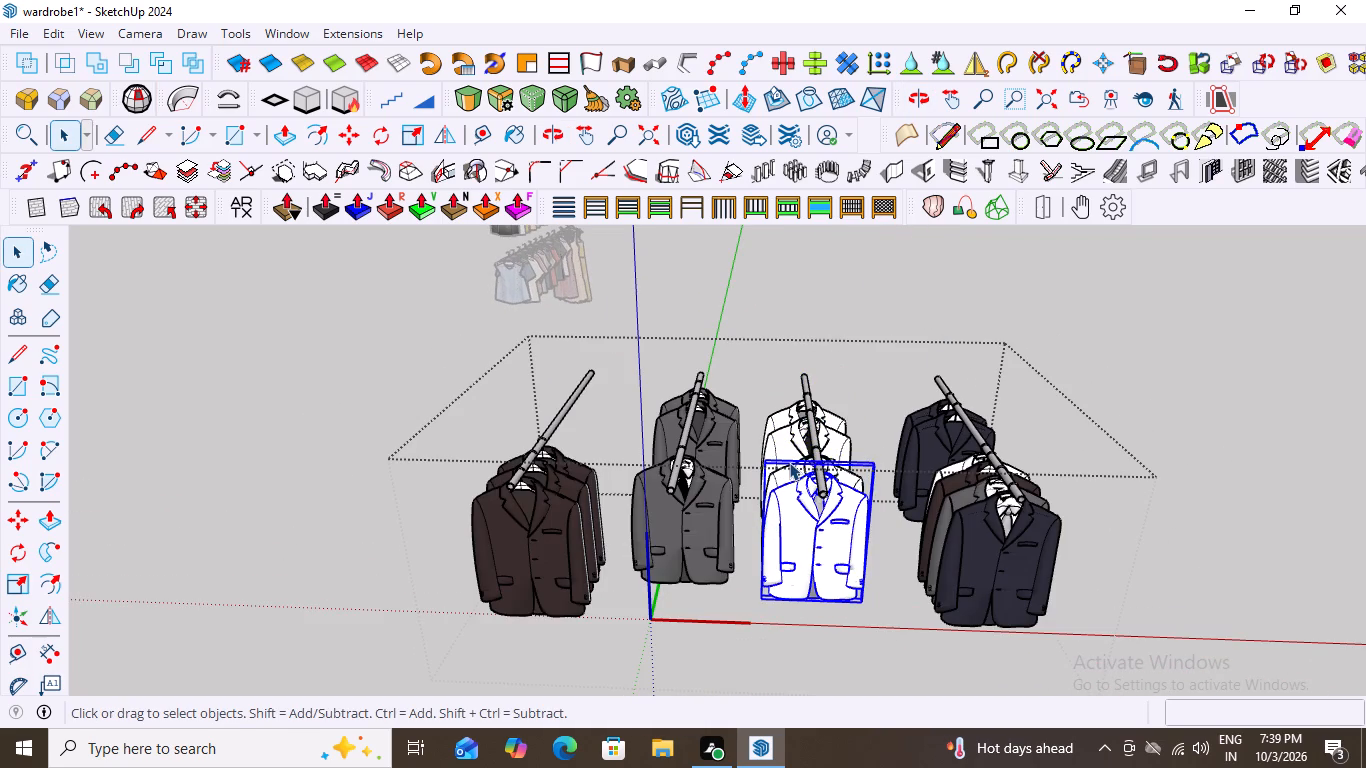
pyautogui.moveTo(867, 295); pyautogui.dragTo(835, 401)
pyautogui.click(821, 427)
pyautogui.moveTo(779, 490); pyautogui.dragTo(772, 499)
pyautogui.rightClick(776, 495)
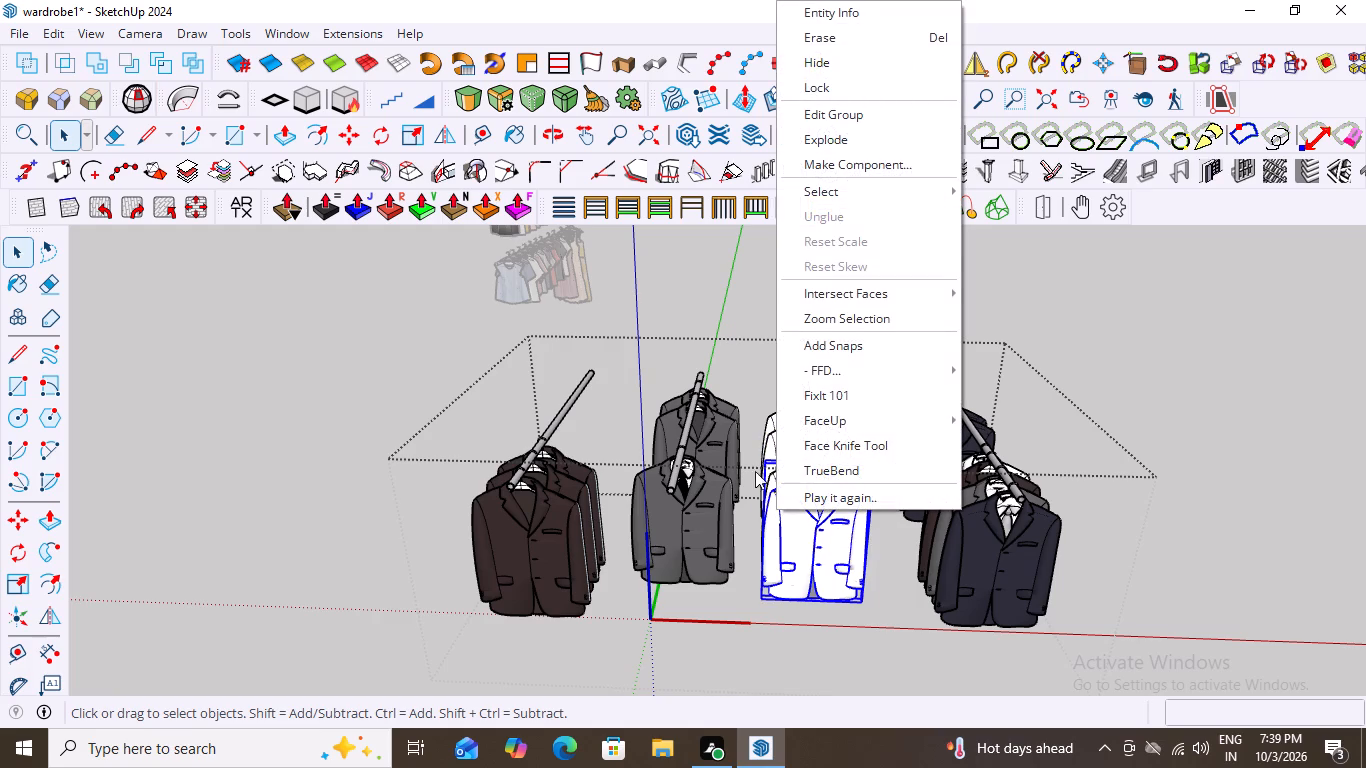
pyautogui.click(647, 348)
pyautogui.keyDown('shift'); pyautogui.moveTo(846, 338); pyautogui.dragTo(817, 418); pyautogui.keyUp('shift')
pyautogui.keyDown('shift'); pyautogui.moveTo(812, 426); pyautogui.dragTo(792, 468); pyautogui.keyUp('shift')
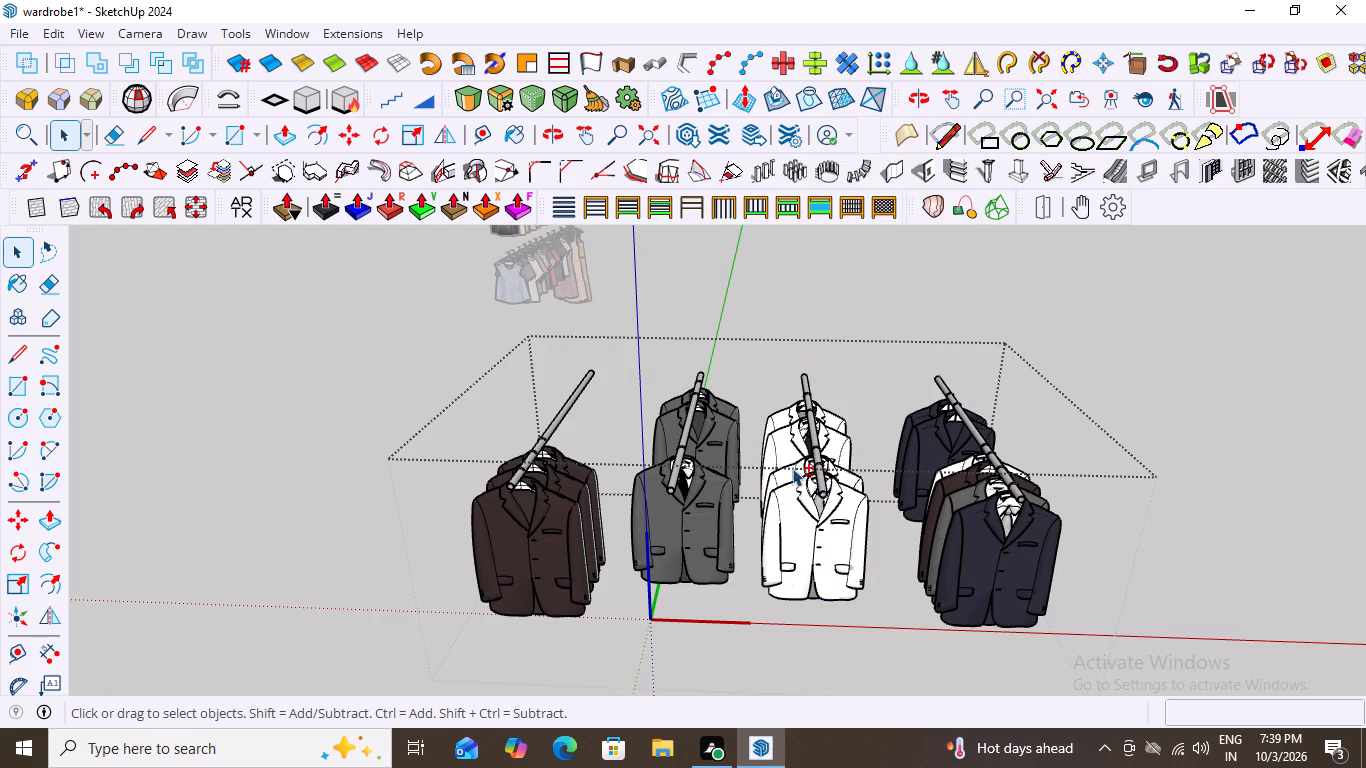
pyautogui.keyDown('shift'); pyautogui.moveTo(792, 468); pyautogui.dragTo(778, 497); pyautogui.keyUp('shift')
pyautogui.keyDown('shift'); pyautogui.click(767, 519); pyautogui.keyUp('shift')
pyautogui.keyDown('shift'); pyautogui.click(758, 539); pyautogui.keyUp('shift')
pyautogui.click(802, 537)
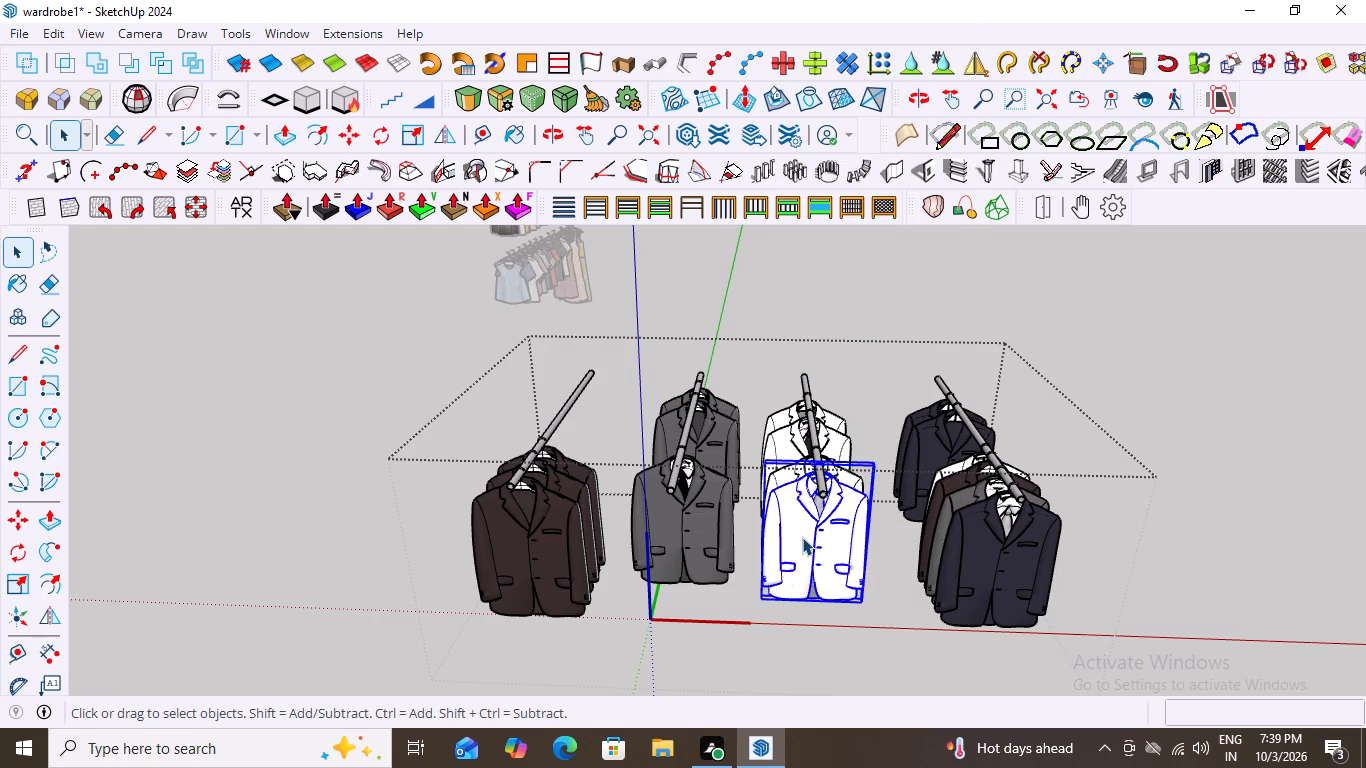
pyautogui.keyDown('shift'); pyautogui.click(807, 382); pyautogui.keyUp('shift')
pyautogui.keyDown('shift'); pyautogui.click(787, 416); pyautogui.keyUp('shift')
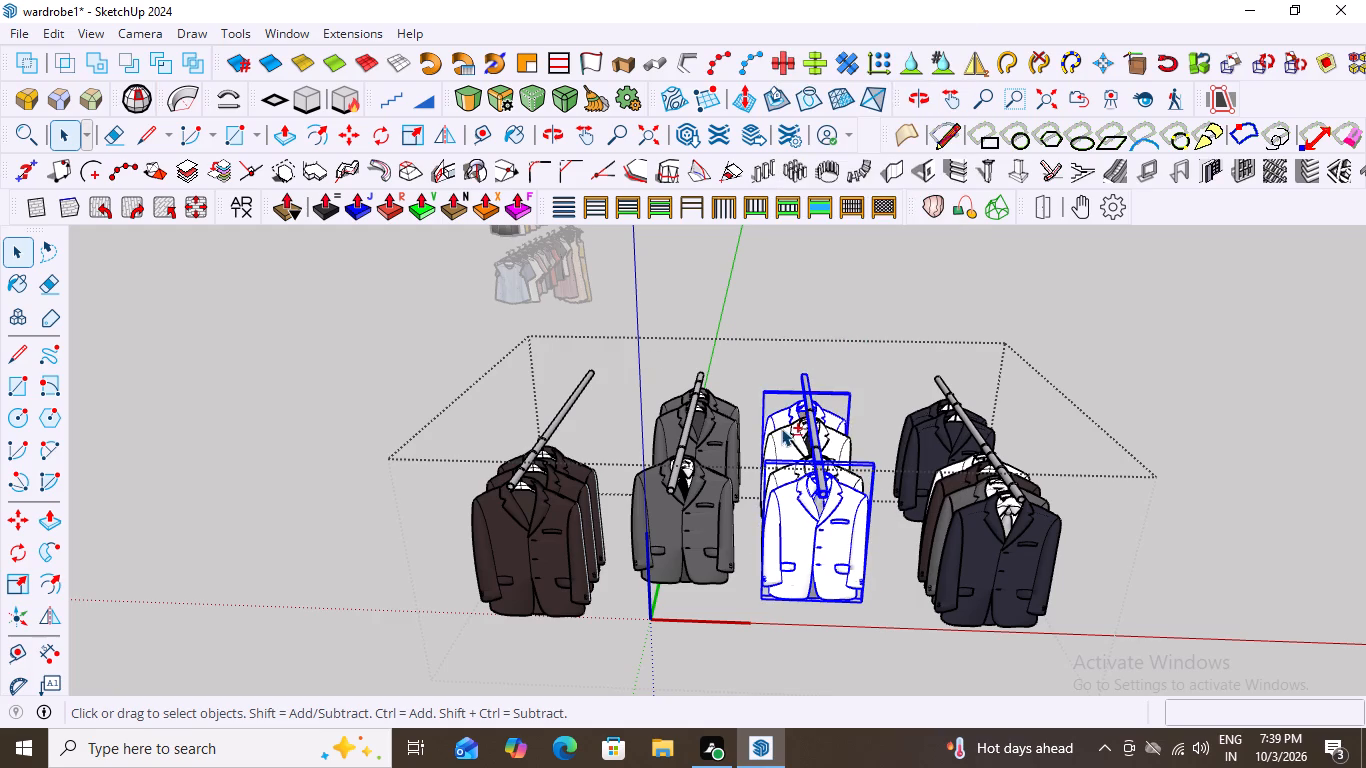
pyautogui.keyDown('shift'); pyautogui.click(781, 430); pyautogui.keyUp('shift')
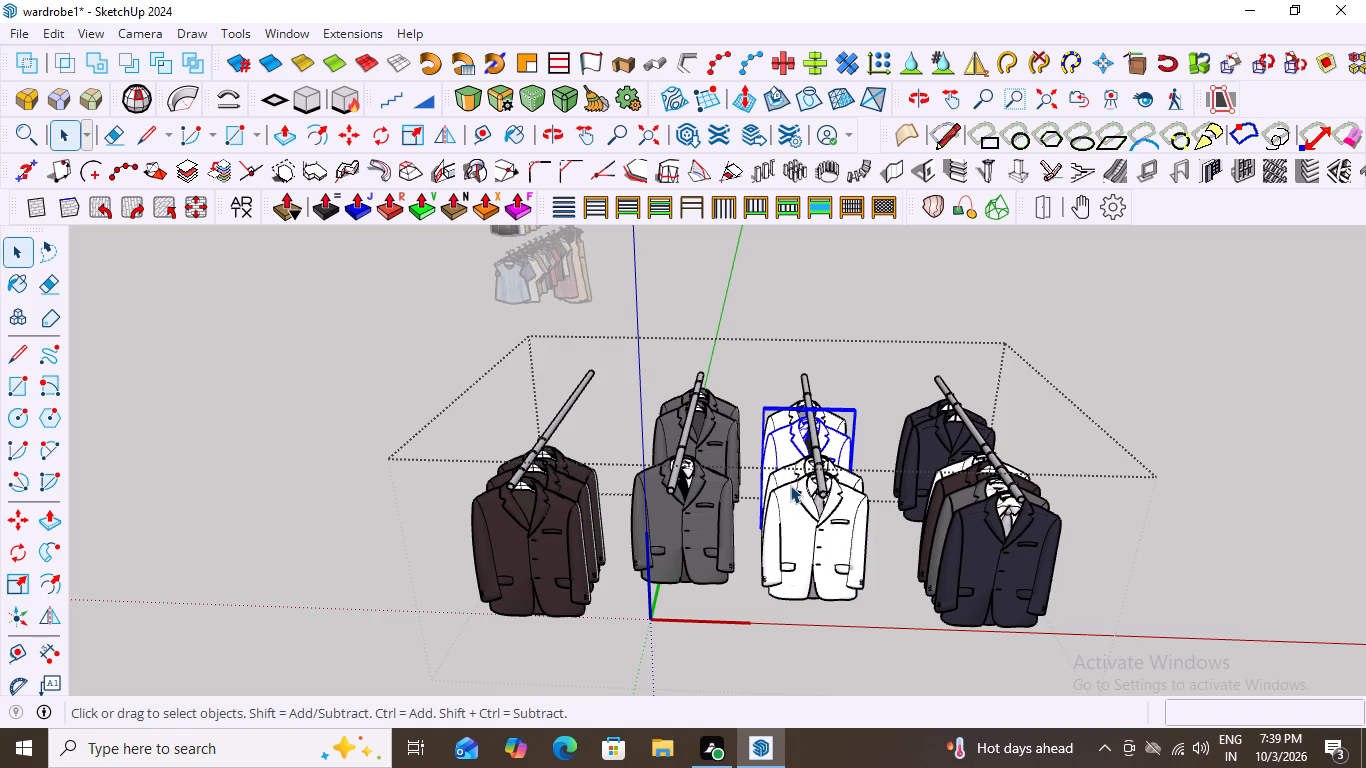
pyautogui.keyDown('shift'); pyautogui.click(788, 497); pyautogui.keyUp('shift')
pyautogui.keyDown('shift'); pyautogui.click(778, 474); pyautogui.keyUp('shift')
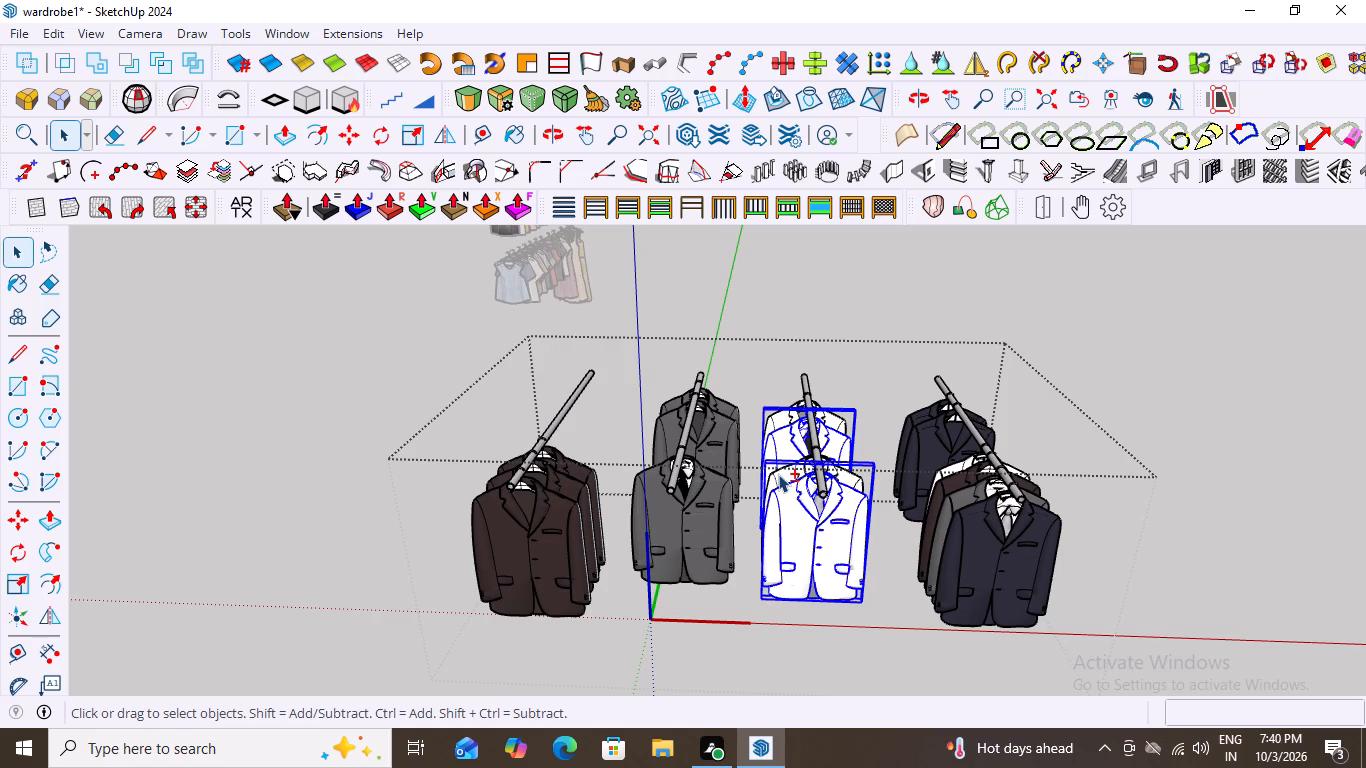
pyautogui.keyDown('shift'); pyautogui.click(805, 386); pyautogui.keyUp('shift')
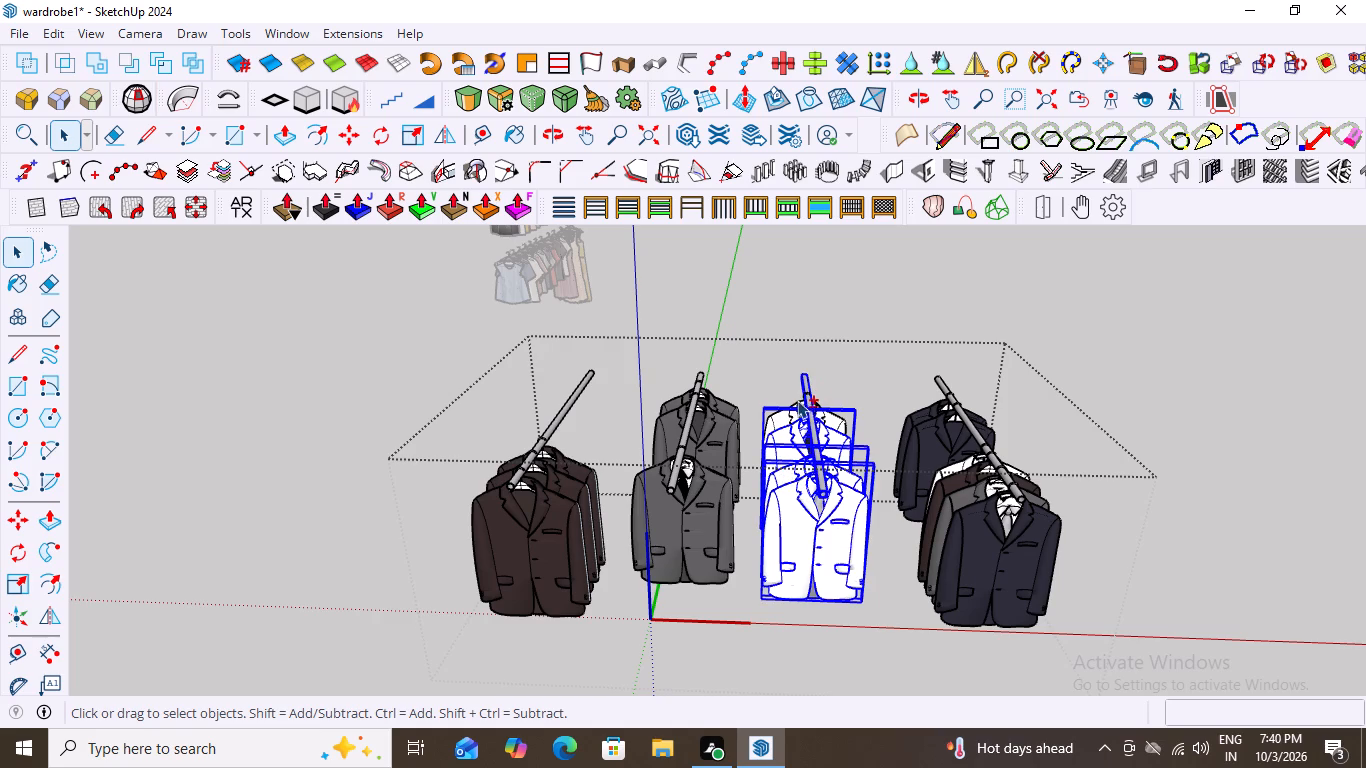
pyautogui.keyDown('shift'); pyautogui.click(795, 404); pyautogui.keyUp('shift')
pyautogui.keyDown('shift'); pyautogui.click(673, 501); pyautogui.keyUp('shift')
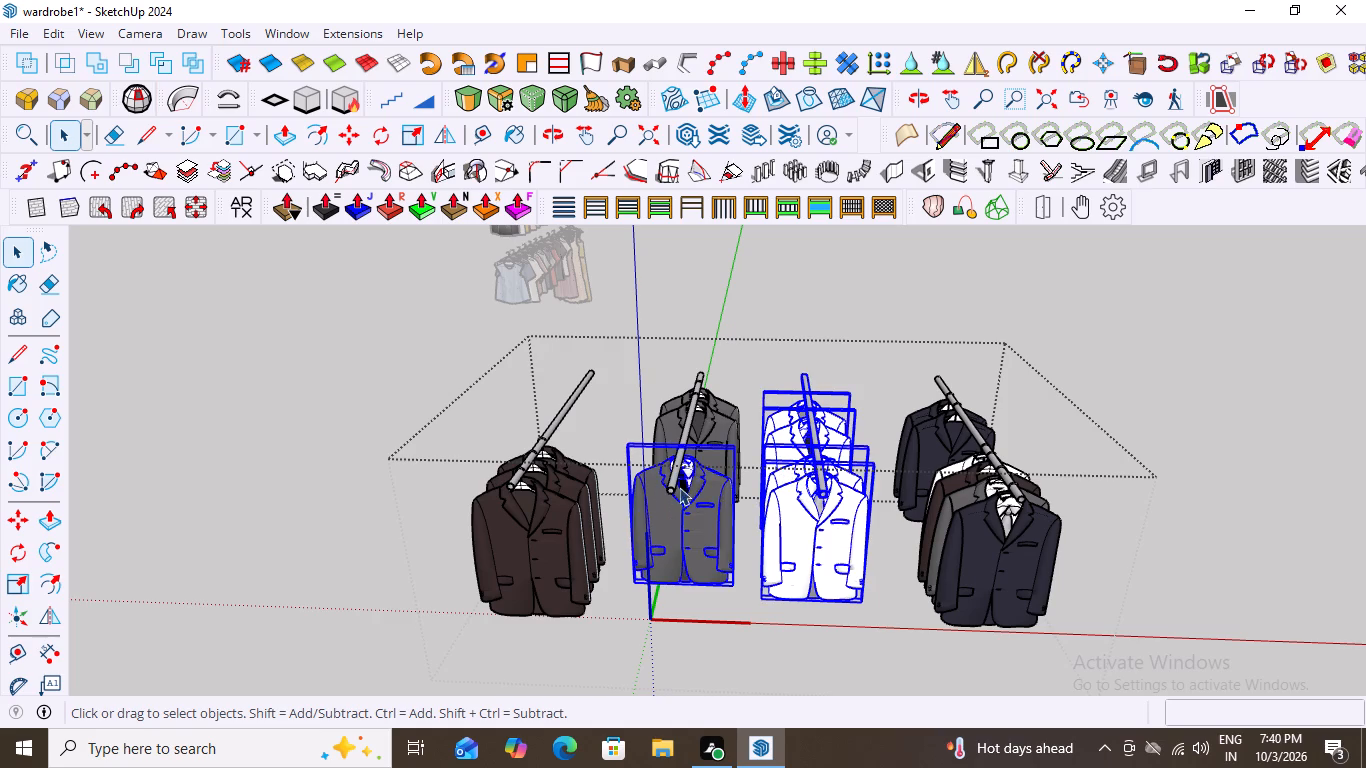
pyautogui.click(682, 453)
# Delete the brown, grey and white suit rails together with their hanging suits, keeping only the mixed rail, and leave the rack group.
pyautogui.click(700, 427)
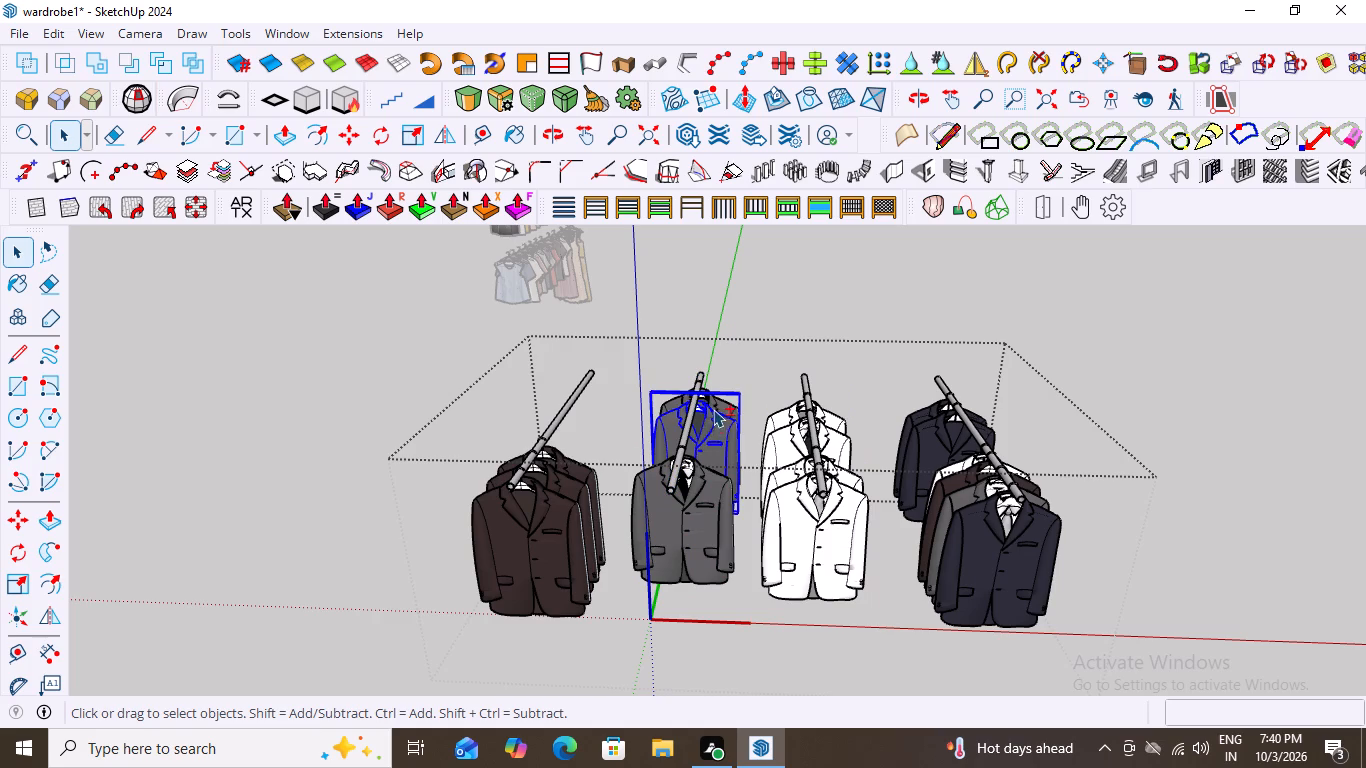
pyautogui.keyDown('shift'); pyautogui.click(671, 503); pyautogui.keyUp('shift')
pyautogui.keyDown('shift'); pyautogui.click(549, 520); pyautogui.keyUp('shift')
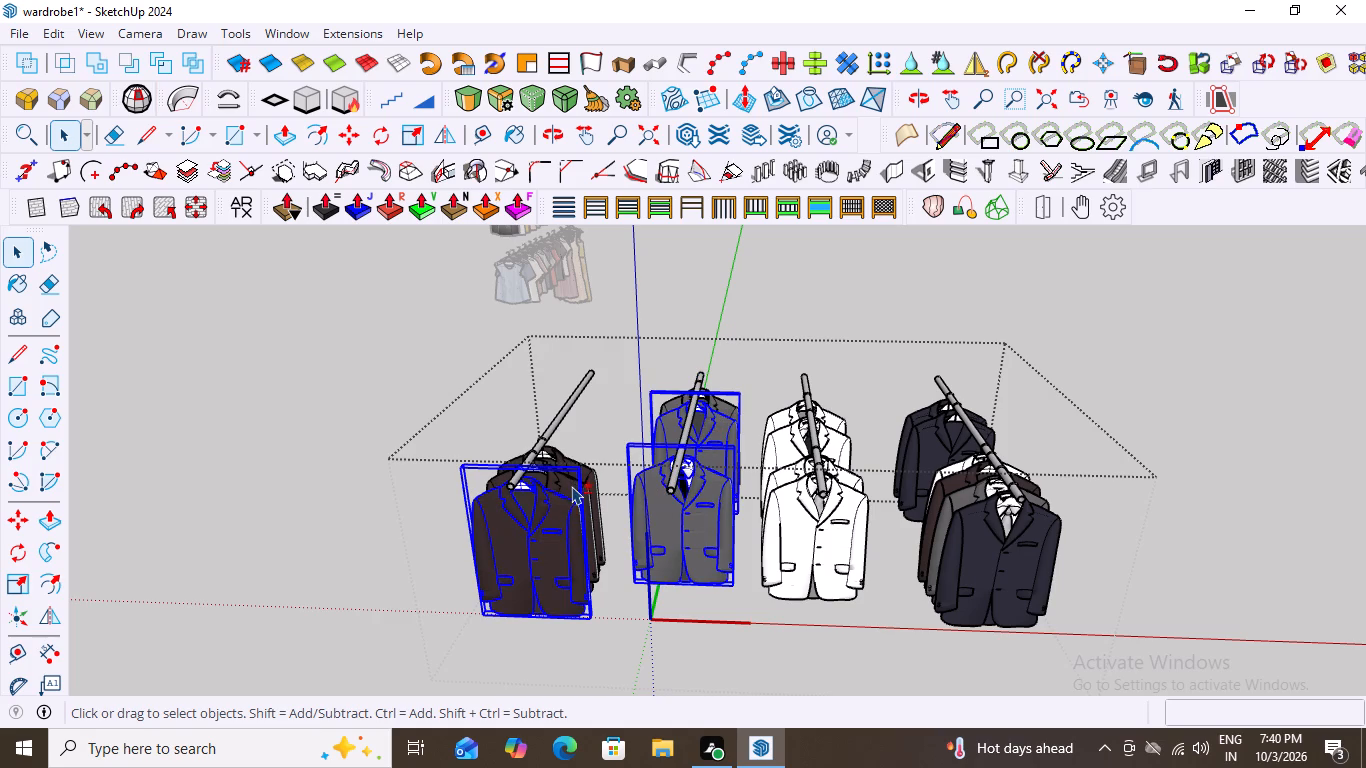
pyautogui.keyDown('shift'); pyautogui.click(566, 487); pyautogui.keyUp('shift')
pyautogui.keyDown('shift'); pyautogui.click(555, 455); pyautogui.keyUp('shift')
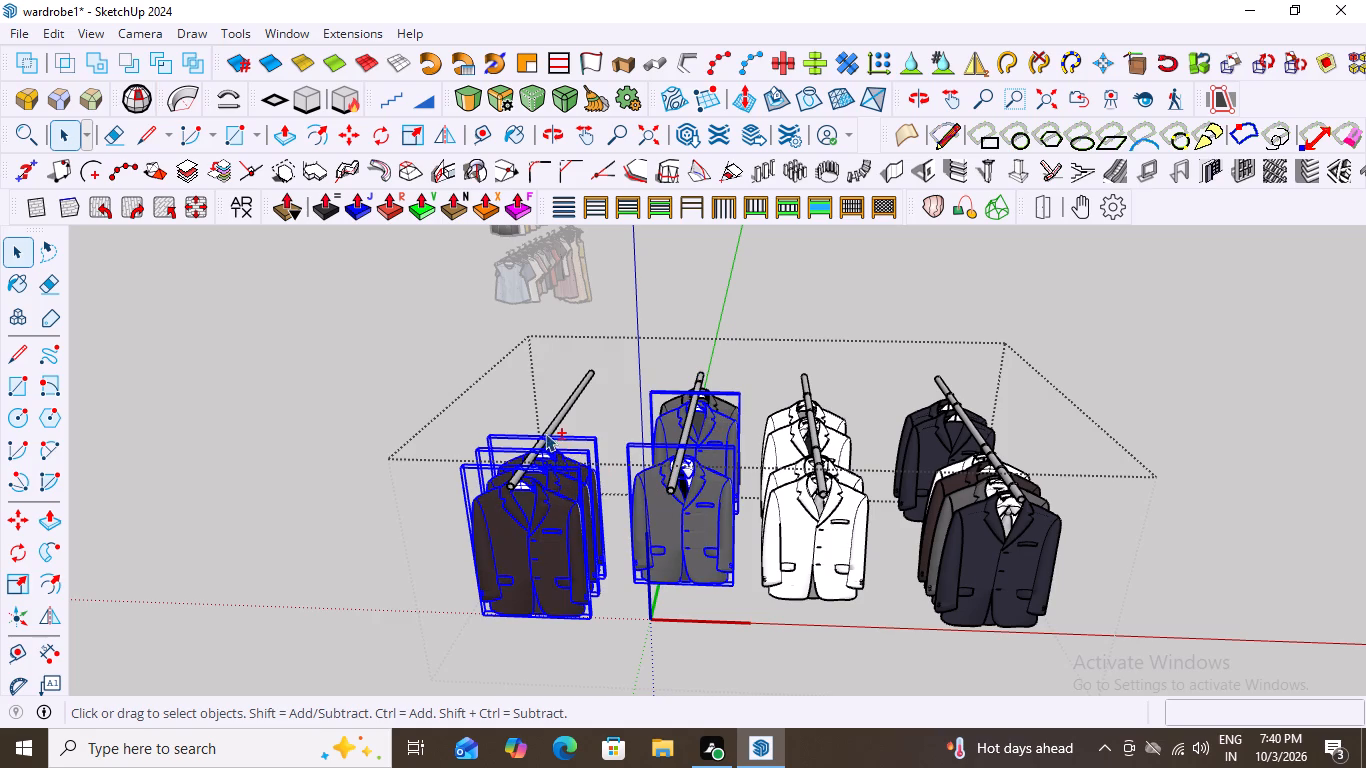
pyautogui.keyDown('shift'); pyautogui.click(550, 427); pyautogui.keyUp('shift')
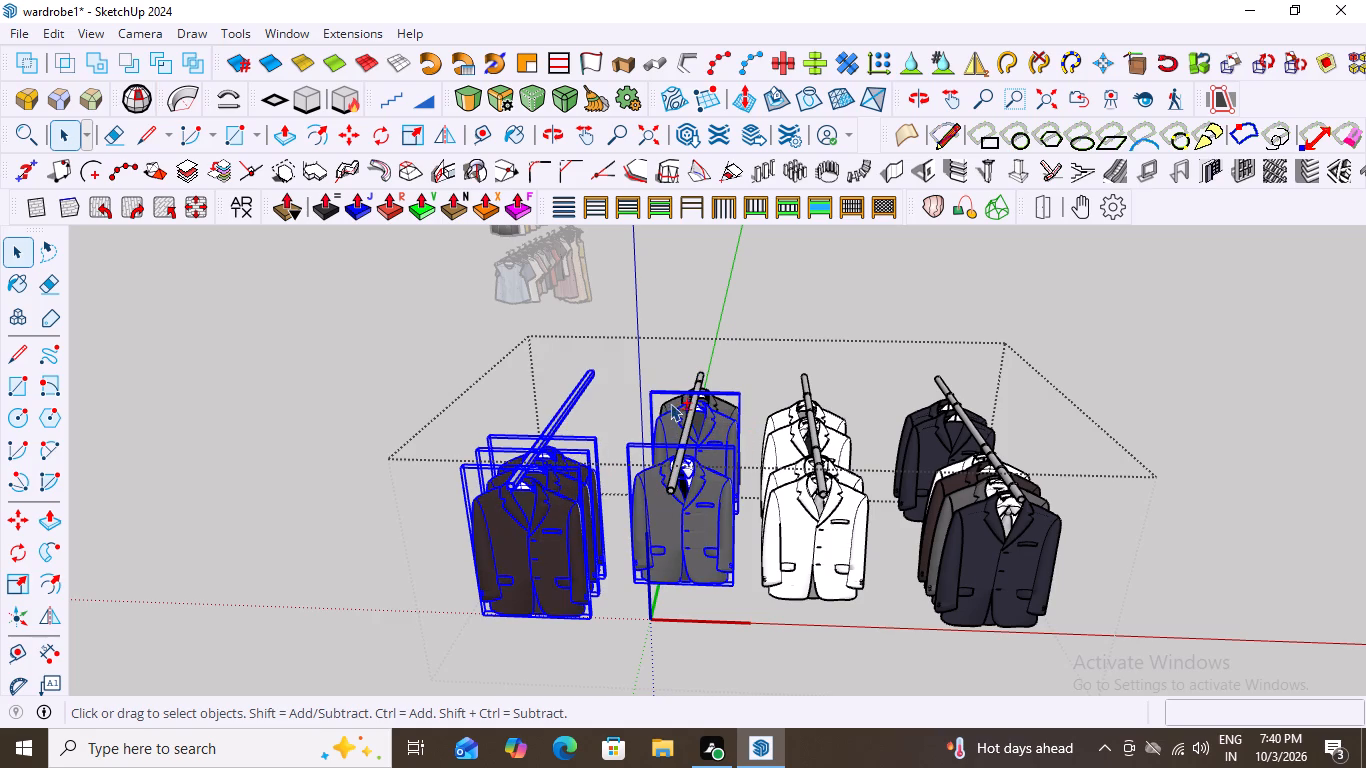
pyautogui.keyDown('shift'); pyautogui.click(671, 403); pyautogui.keyUp('shift')
pyautogui.keyDown('shift'); pyautogui.click(680, 455); pyautogui.keyUp('shift')
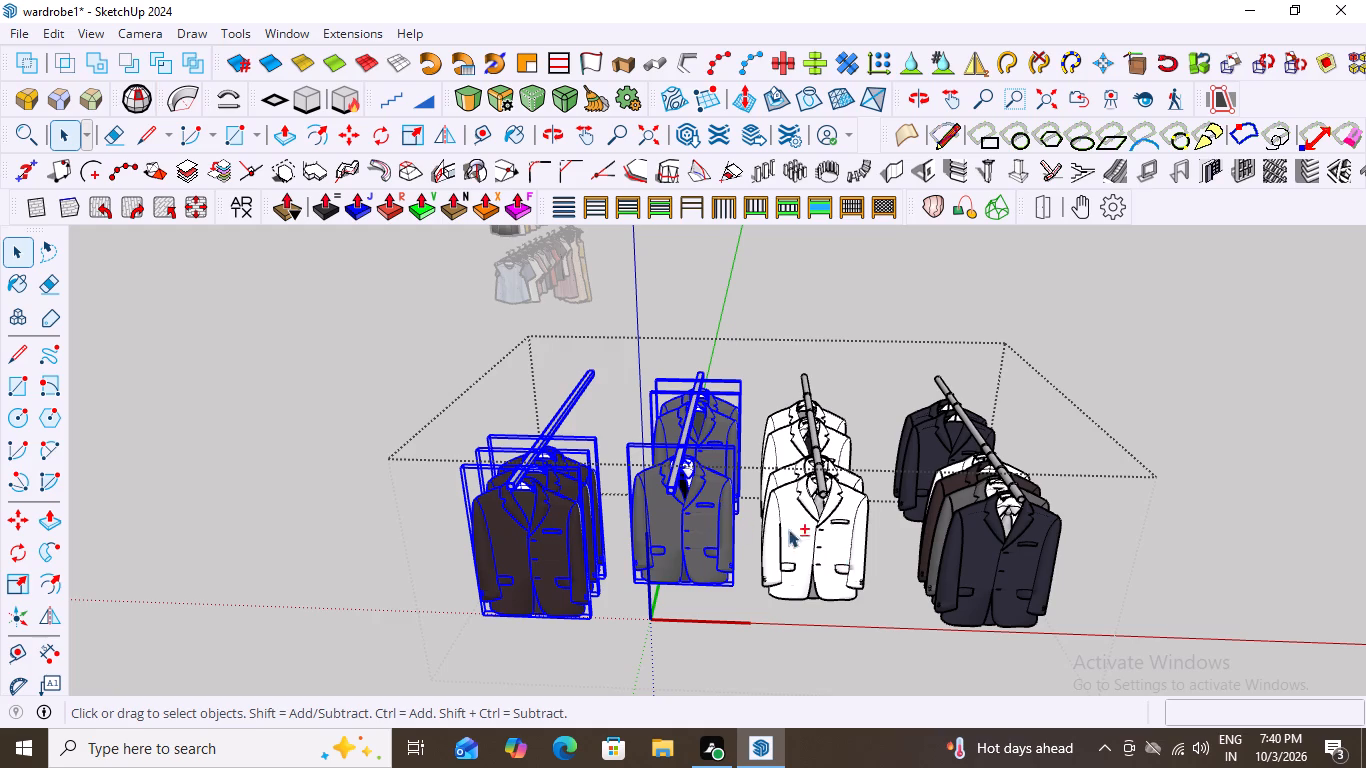
pyautogui.keyDown('shift'); pyautogui.click(799, 527); pyautogui.keyUp('shift')
pyautogui.keyDown('shift'); pyautogui.click(779, 475); pyautogui.keyUp('shift')
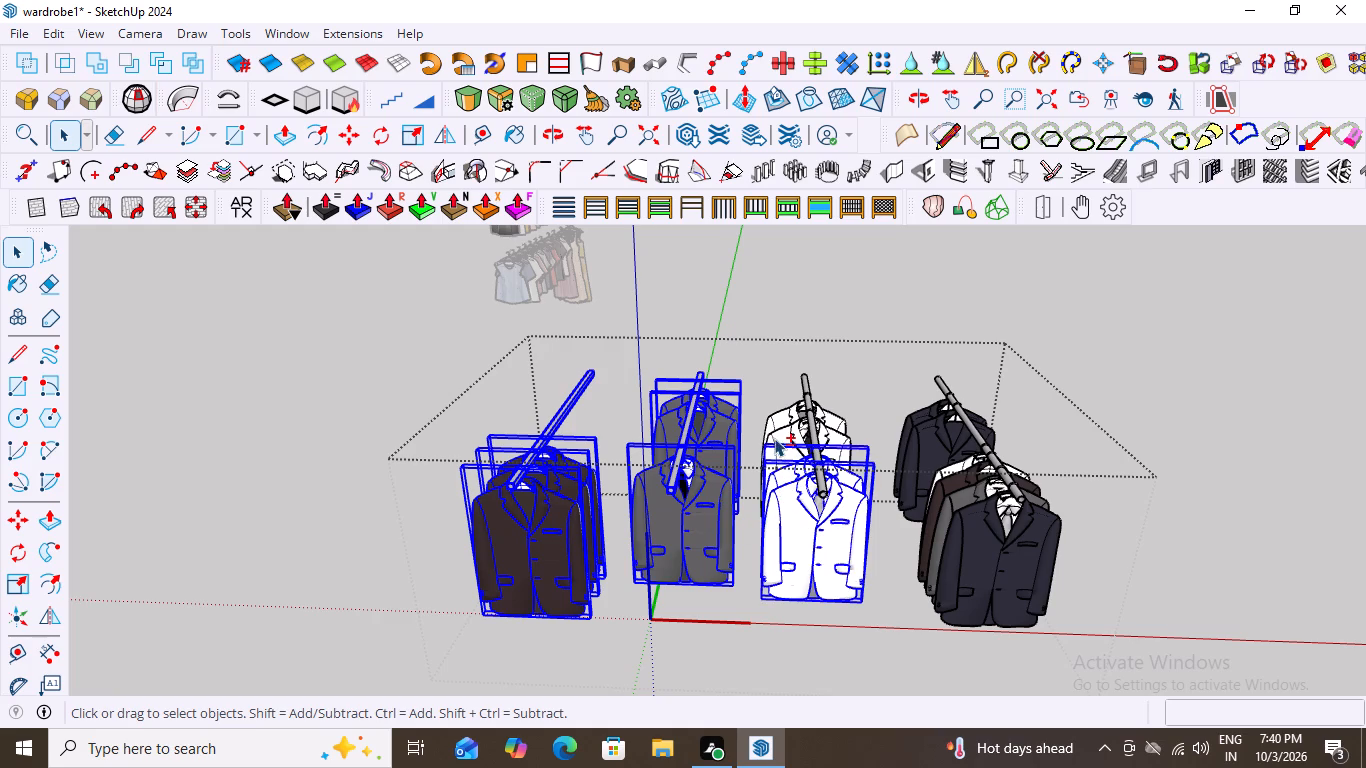
pyautogui.keyDown('shift'); pyautogui.click(777, 435); pyautogui.keyUp('shift')
pyautogui.keyDown('shift'); pyautogui.click(775, 415); pyautogui.keyUp('shift')
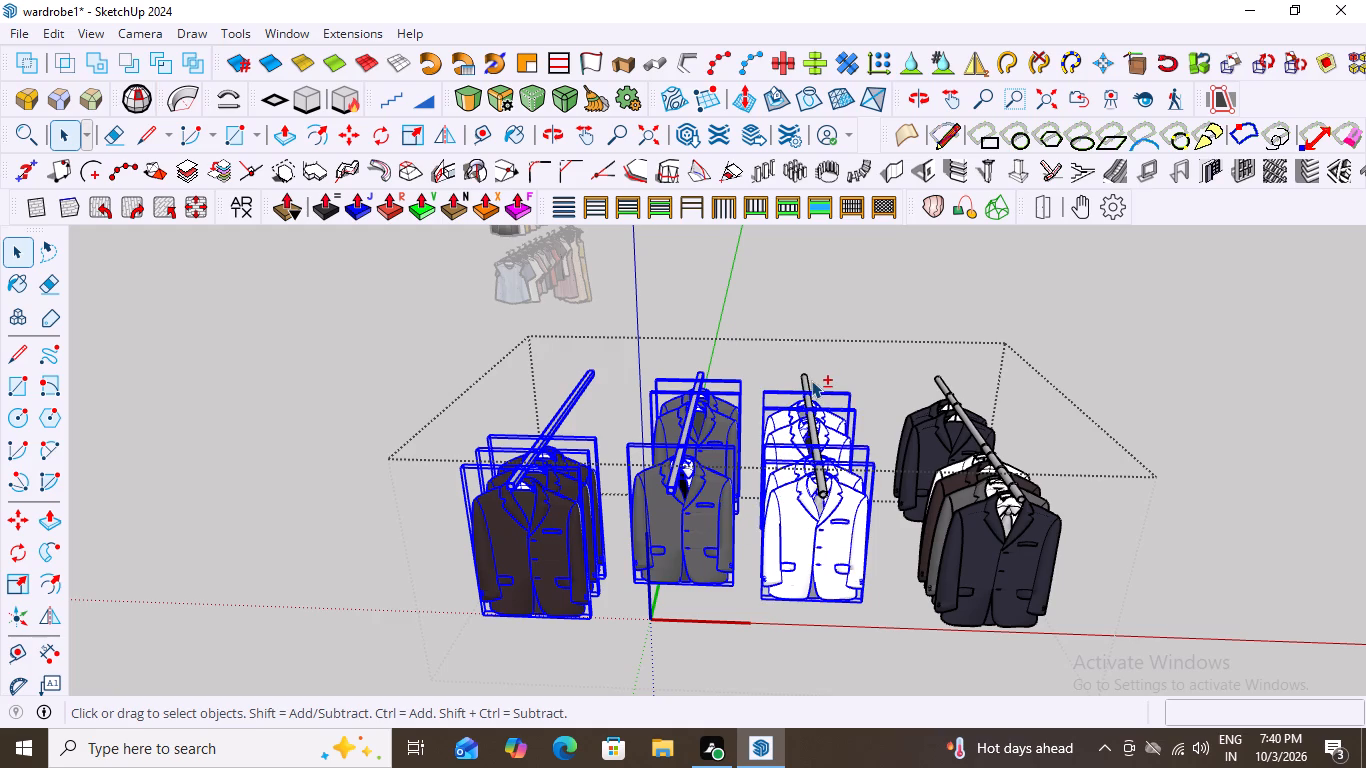
pyautogui.keyDown('shift'); pyautogui.click(803, 379); pyautogui.keyUp('shift')
pyautogui.press('Delete')
pyautogui.scroll(-12, 732, 435)
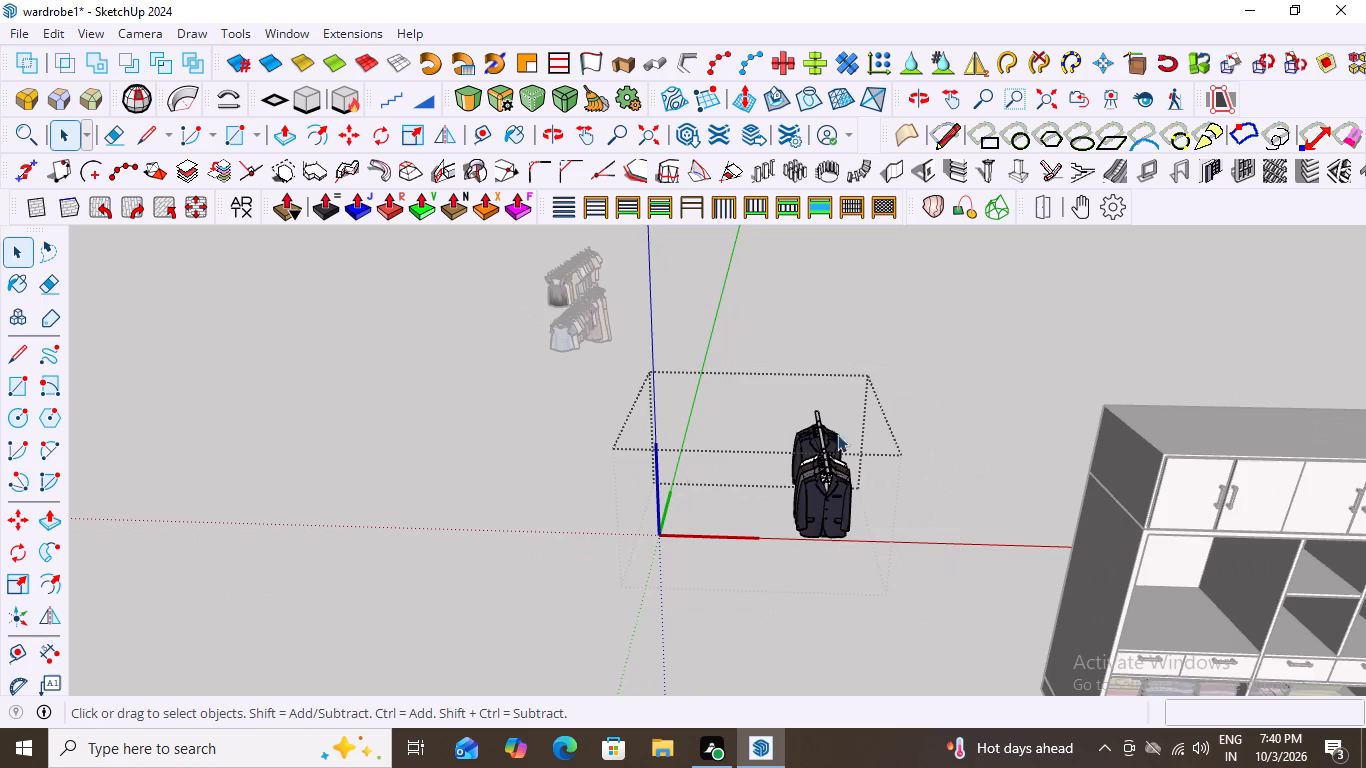
pyautogui.click(946, 376)
# Rotate the mixed suit rack 270° about the vertical axis at its bottom front corner, and deselect it.
pyautogui.scroll(8, 802, 516)
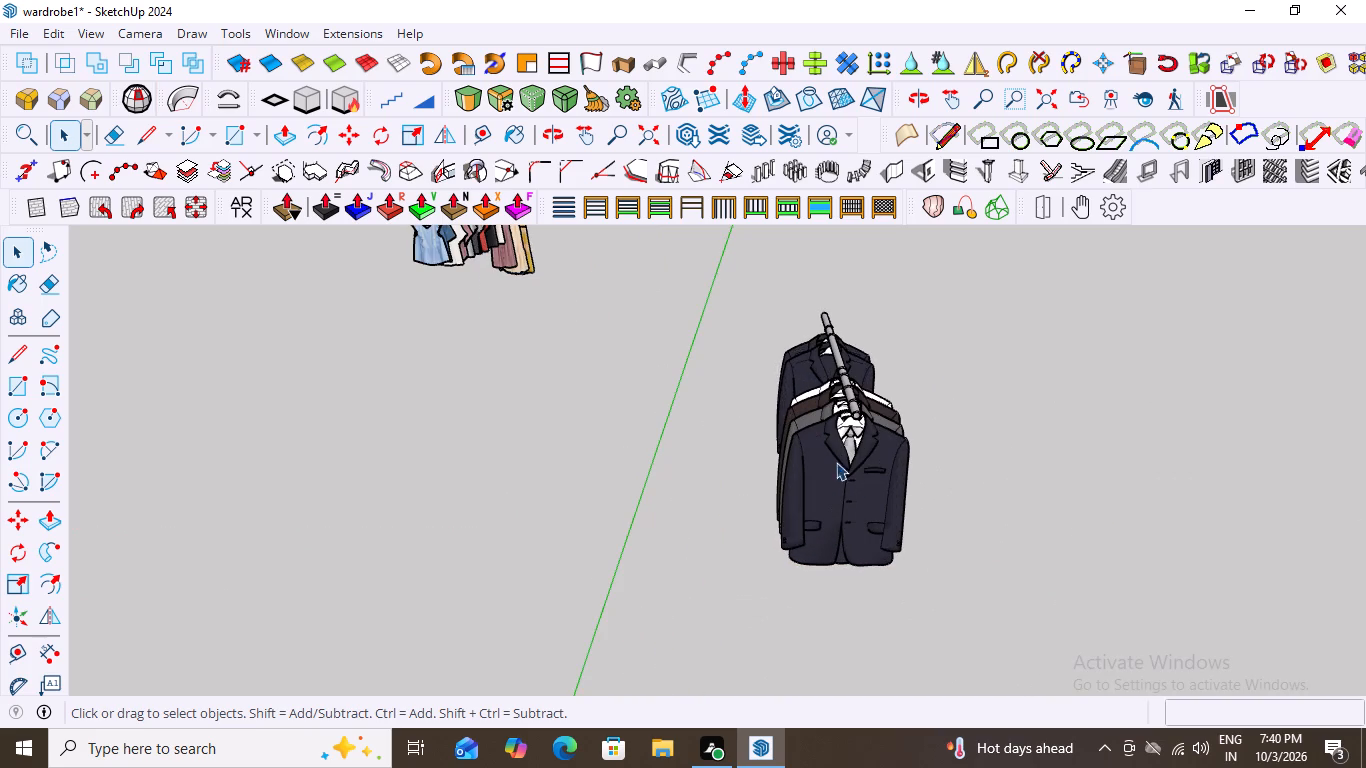
pyautogui.scroll(-8, 698, 522)
pyautogui.moveTo(731, 529); pyautogui.dragTo(798, 523, button='middle')
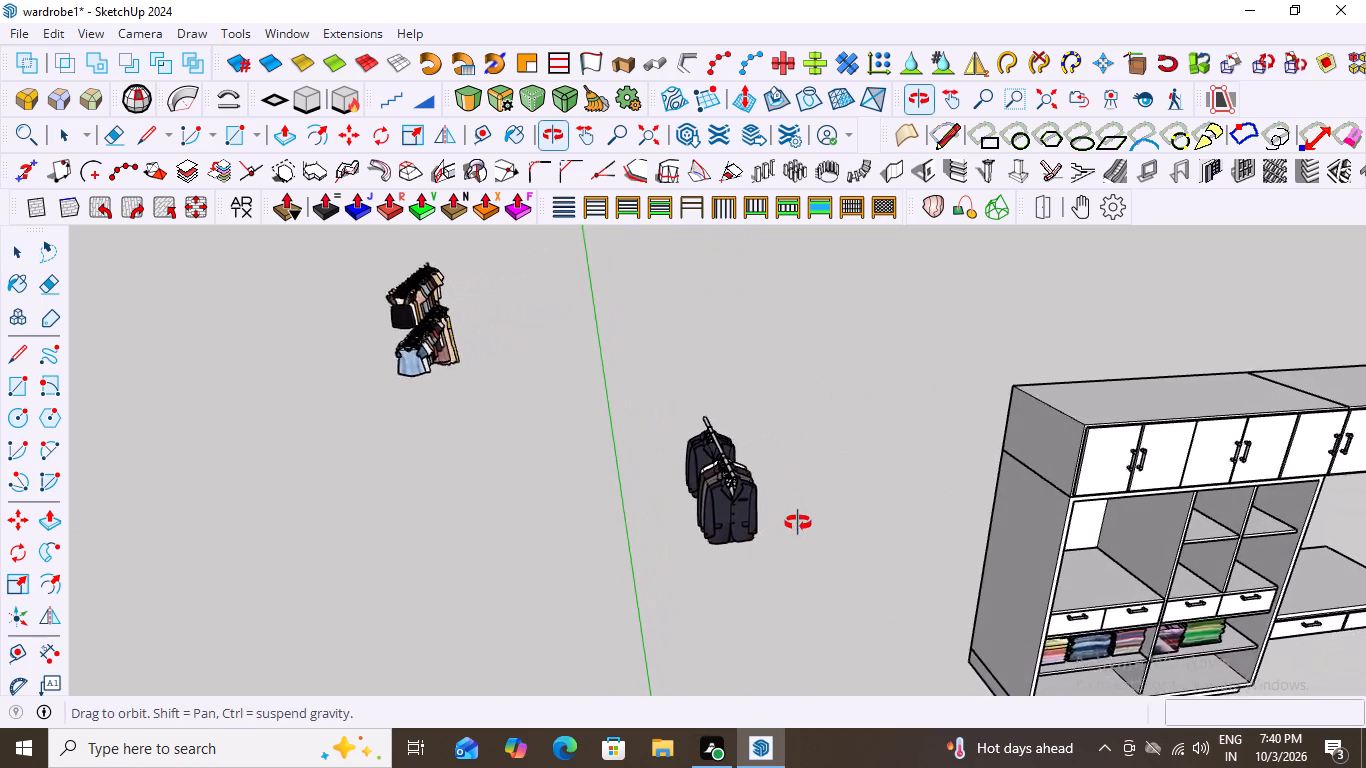
pyautogui.moveTo(798, 523); pyautogui.dragTo(791, 496, button='middle')
pyautogui.scroll(3, 725, 561)
pyautogui.click(753, 515)
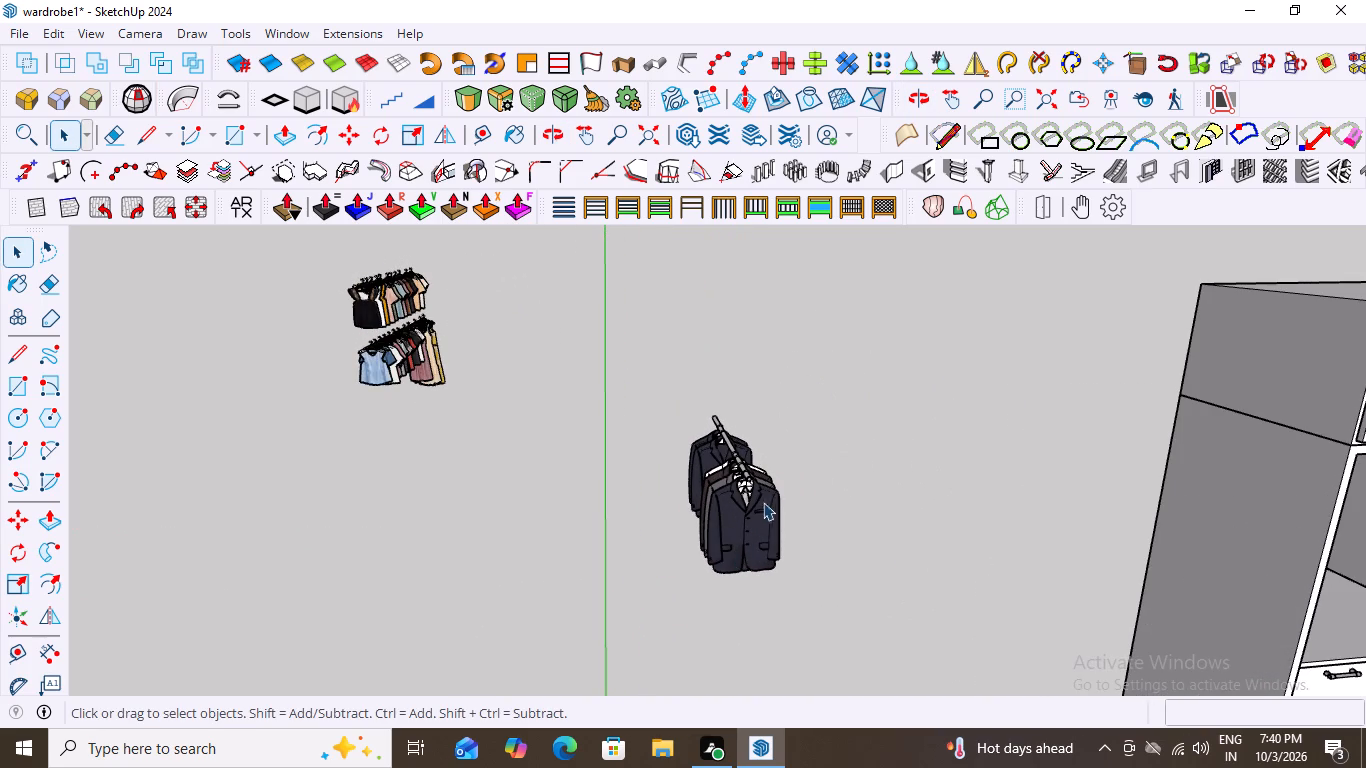
pyautogui.moveTo(856, 375); pyautogui.dragTo(675, 613)
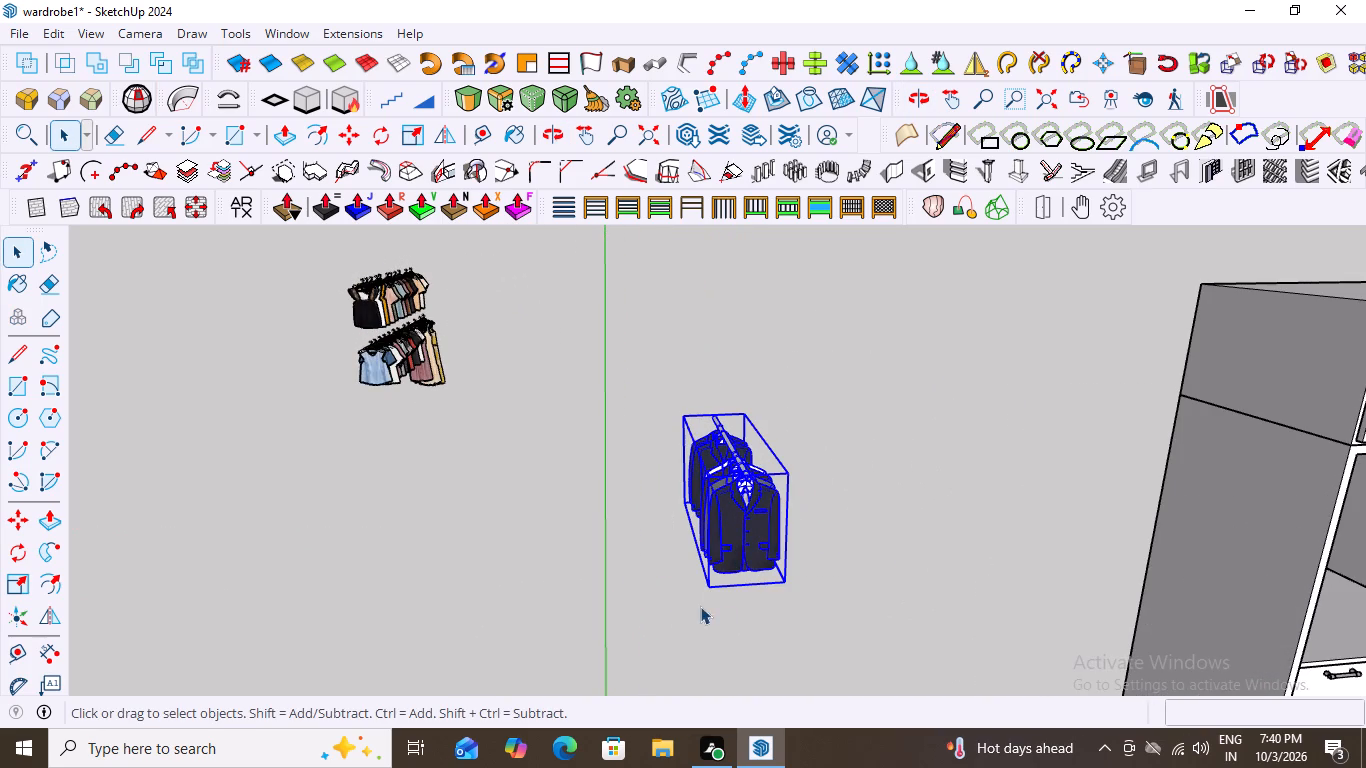
pyautogui.press('q')
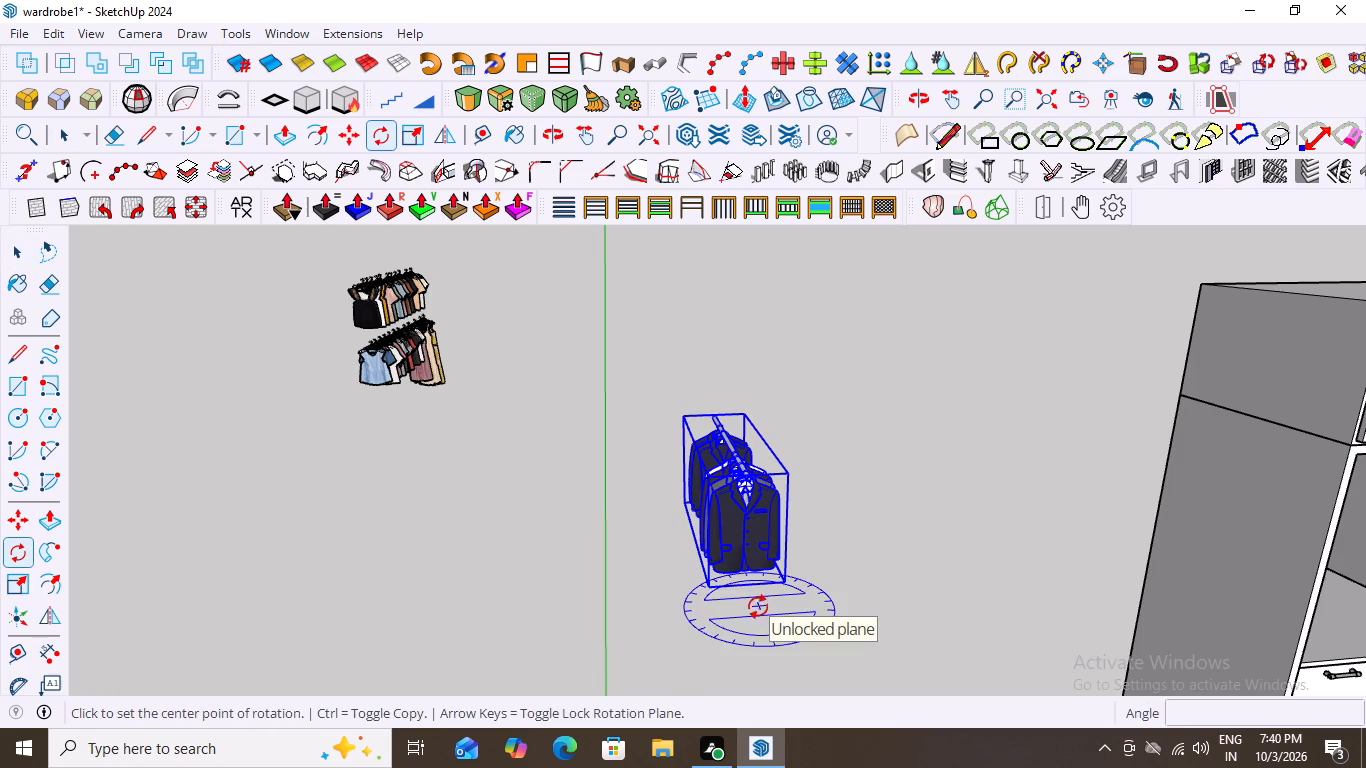
pyautogui.click(712, 591)
pyautogui.click(785, 582)
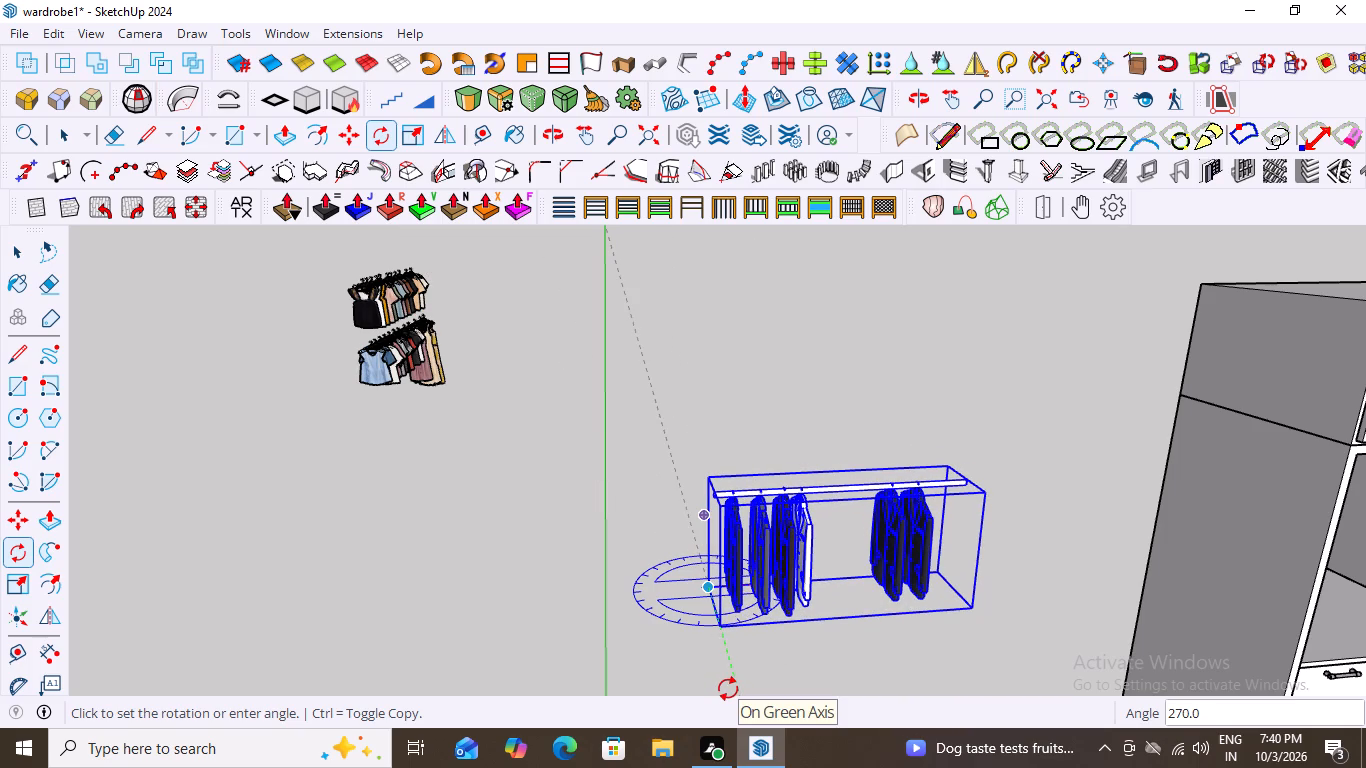
pyautogui.write('270')
pyautogui.press('Return')
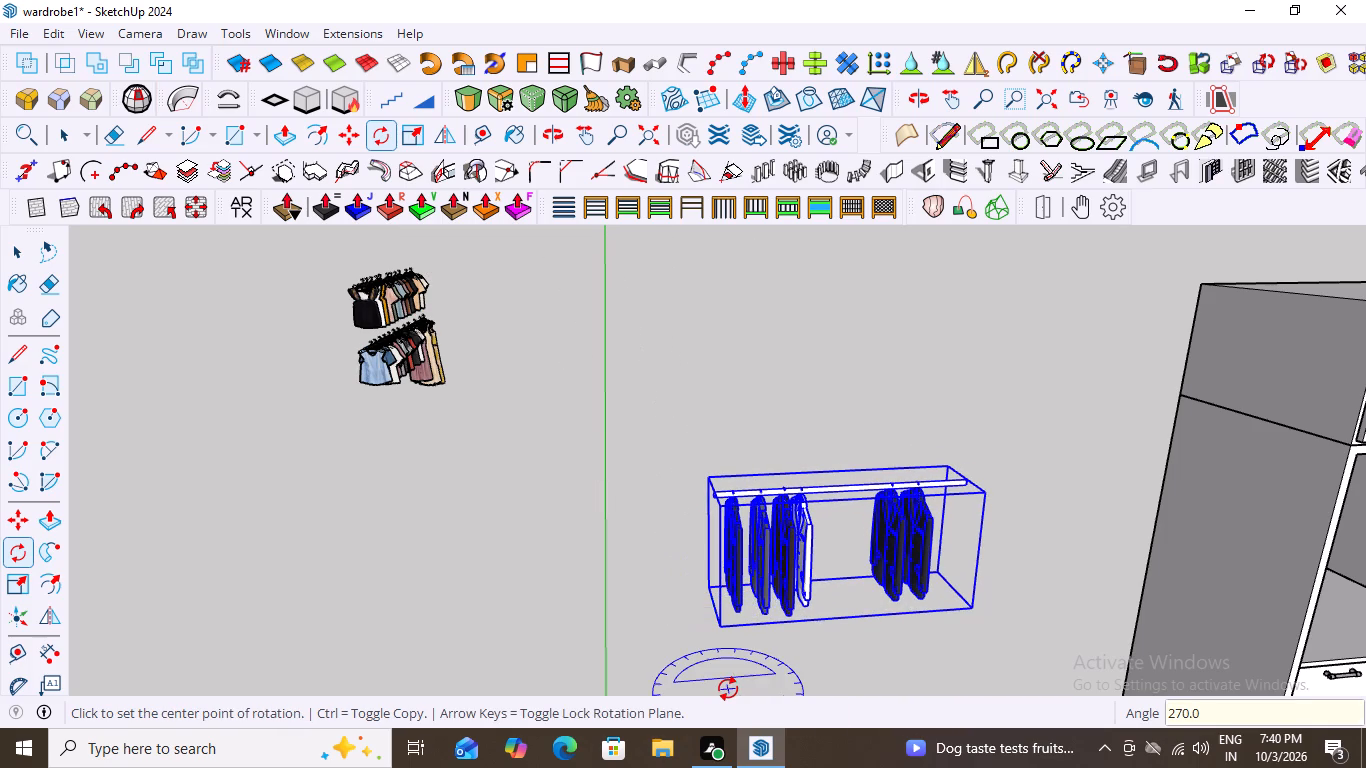
pyautogui.scroll(-10, 646, 475)
pyautogui.press('space')
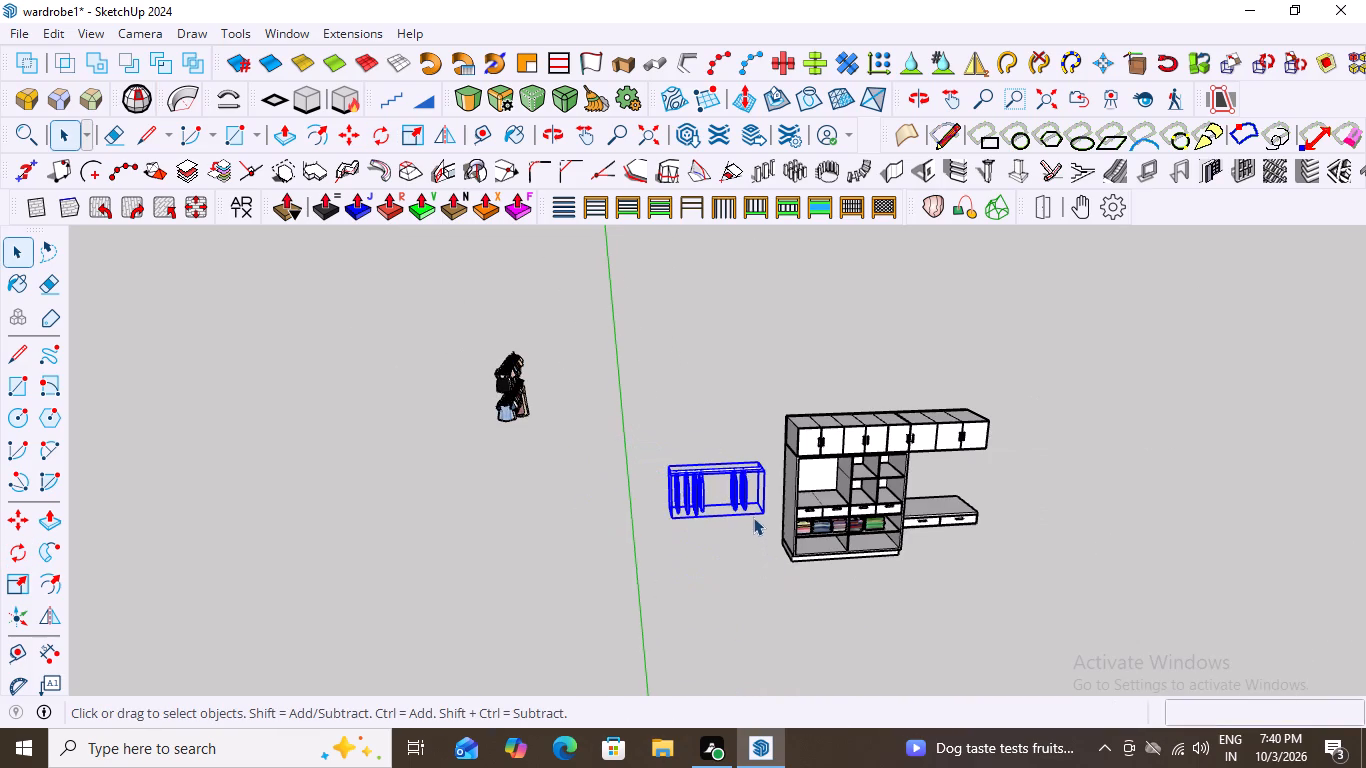
pyautogui.scroll(8, 753, 517)
pyautogui.click(730, 507)
# Examine the spacing of the suits along the rotated rail and the rack's position relative to the wardrobe.
pyautogui.scroll(3, 785, 480)
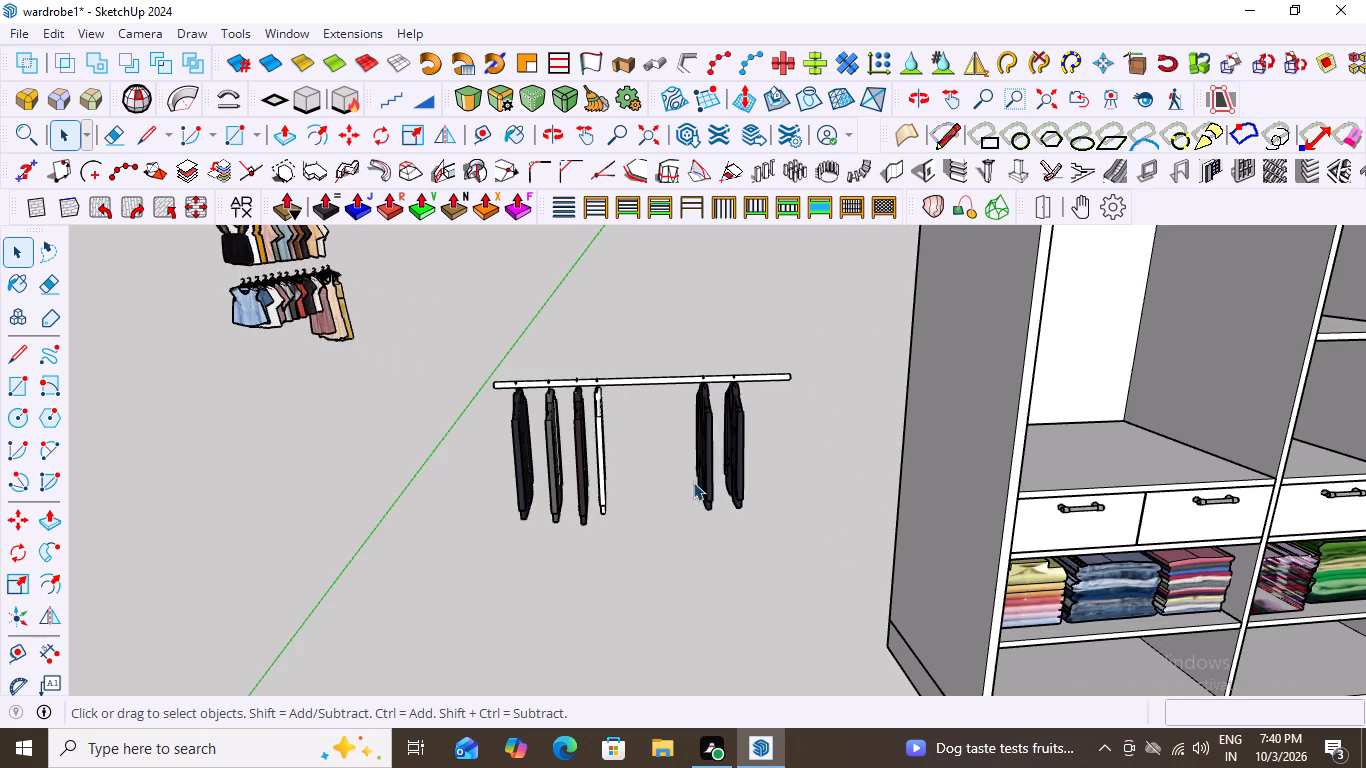
pyautogui.scroll(1, 669, 480)
pyautogui.scroll(-6, 646, 480)
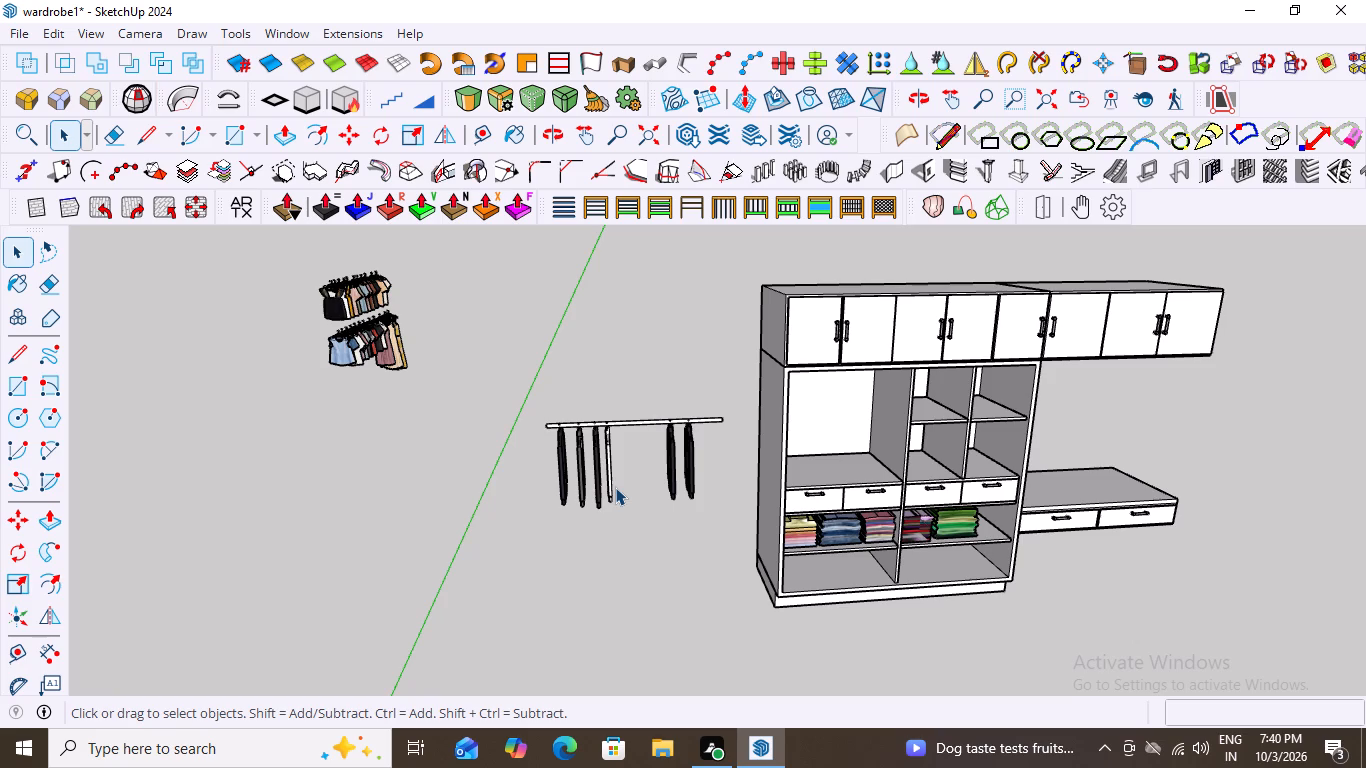
pyautogui.scroll(-6, 615, 487)
pyautogui.scroll(5, 1041, 547)
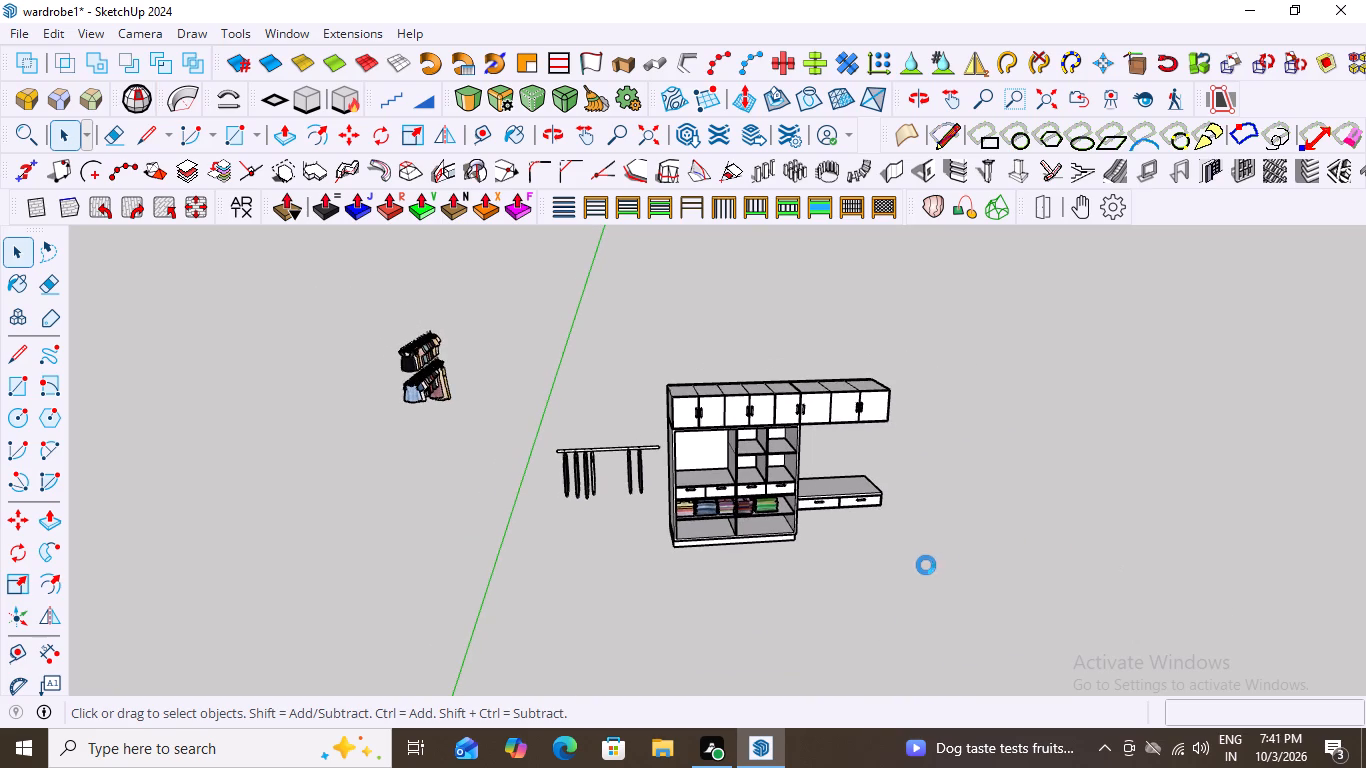
pyautogui.scroll(1, 926, 565)
pyautogui.scroll(8, 666, 490)
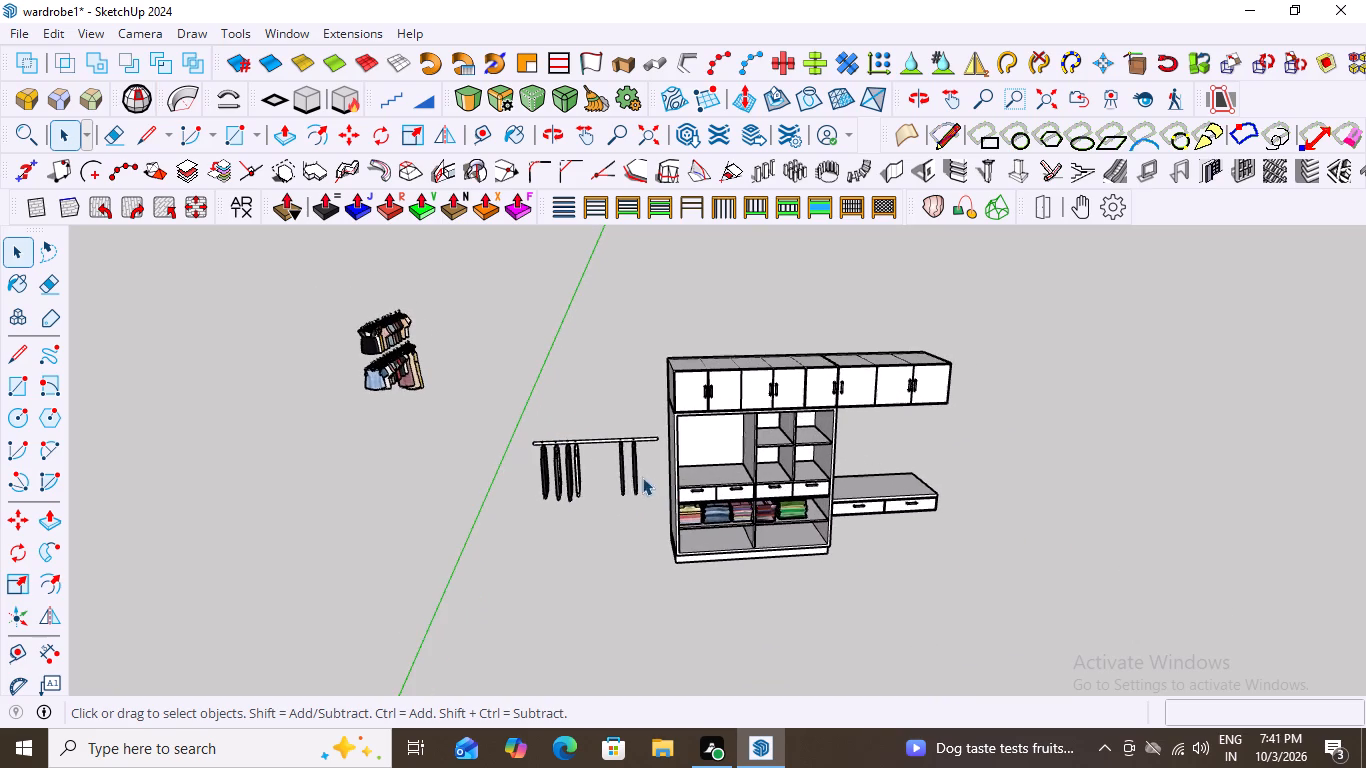
pyautogui.scroll(8, 599, 448)
pyautogui.scroll(-5, 584, 434)
pyautogui.moveTo(580, 477); pyautogui.dragTo(700, 405, button='middle')
pyautogui.scroll(11, 402, 552)
pyautogui.scroll(-6, 423, 541)
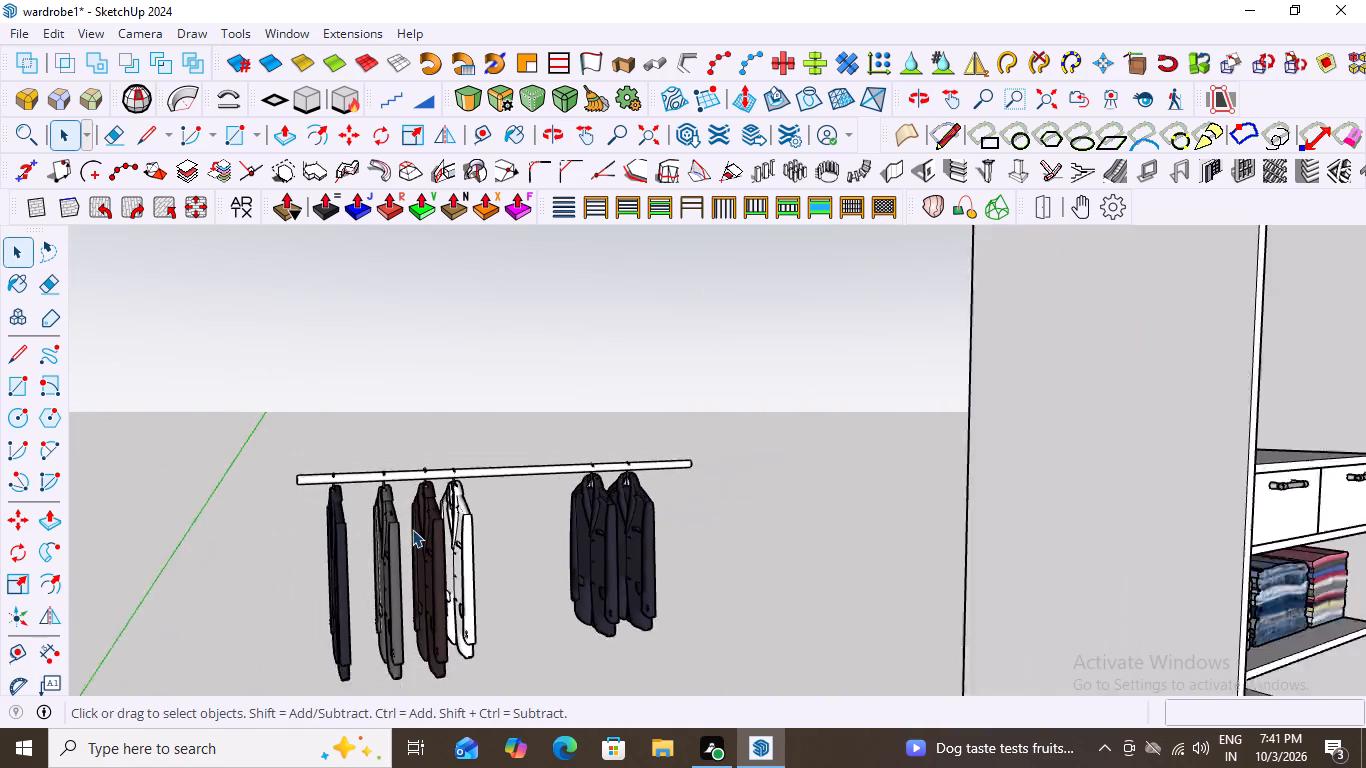
pyautogui.scroll(-9, 412, 529)
pyautogui.scroll(-4, 502, 538)
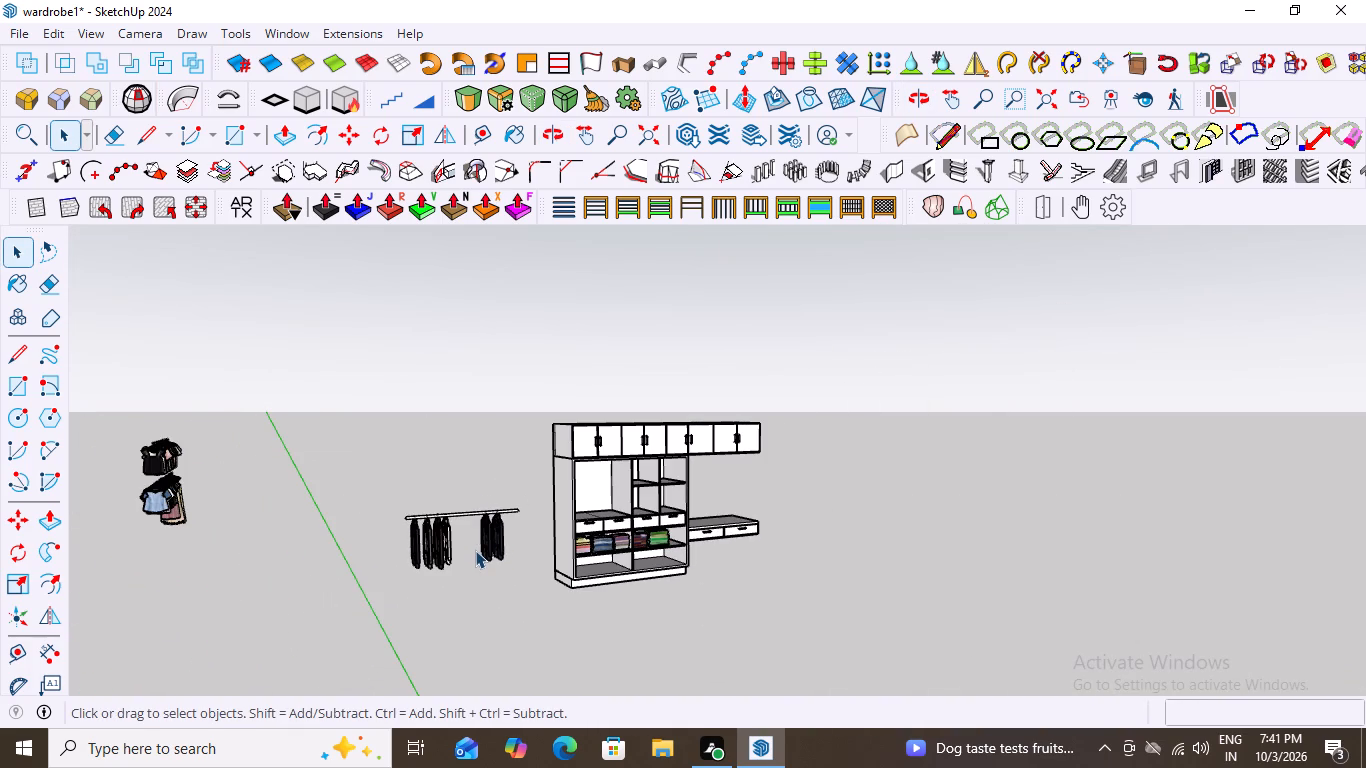
# Inside the mixed suit rack group, move the nearer of the two separated navy suits about 2' along the rail, beside the white suit.
pyautogui.scroll(2, 479, 548)
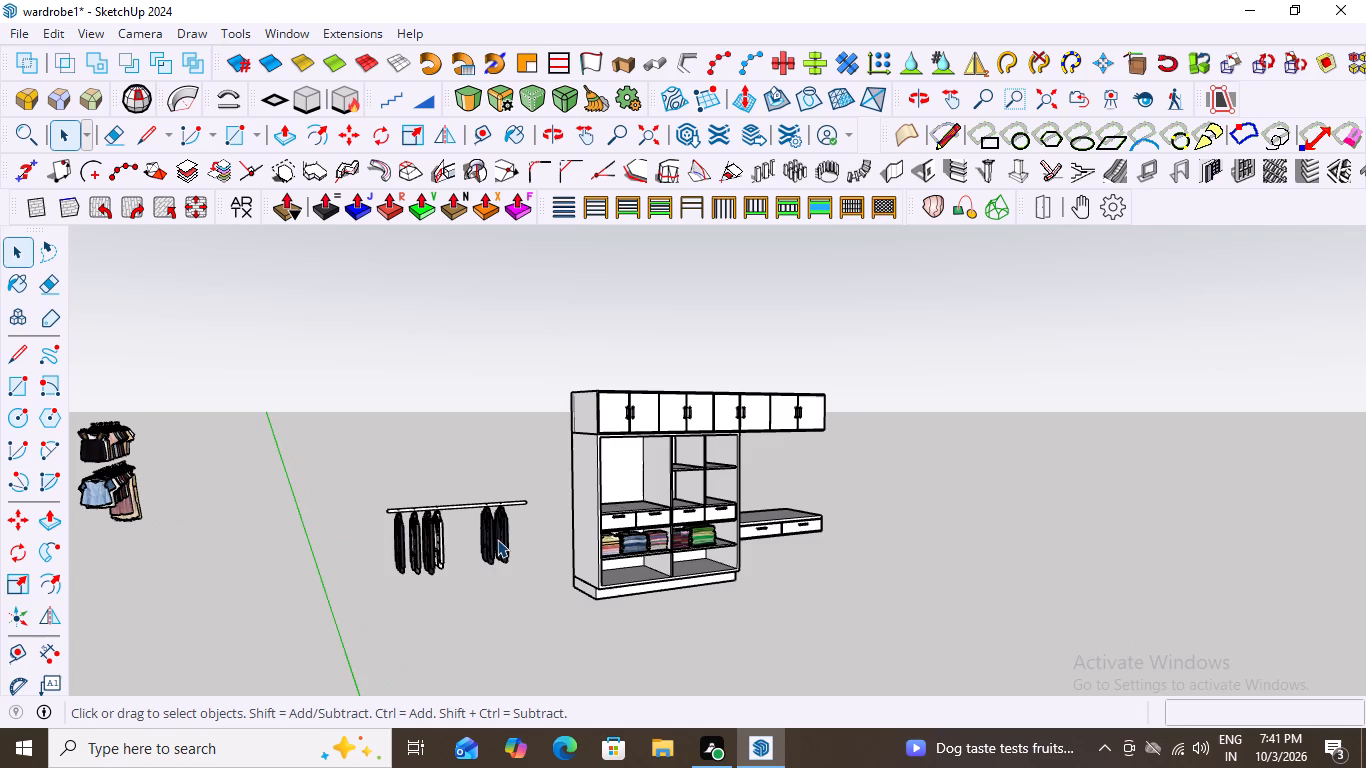
pyautogui.scroll(8, 499, 530)
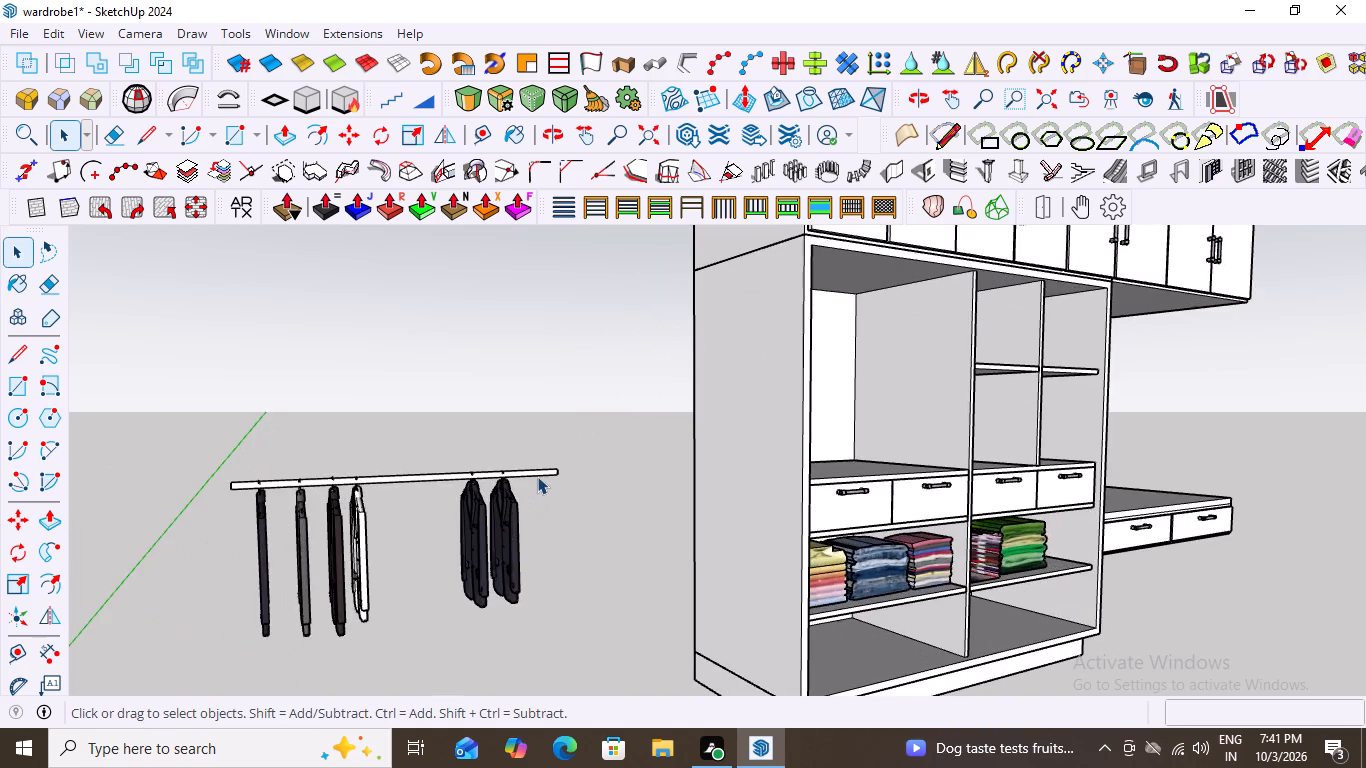
pyautogui.scroll(4, 537, 476)
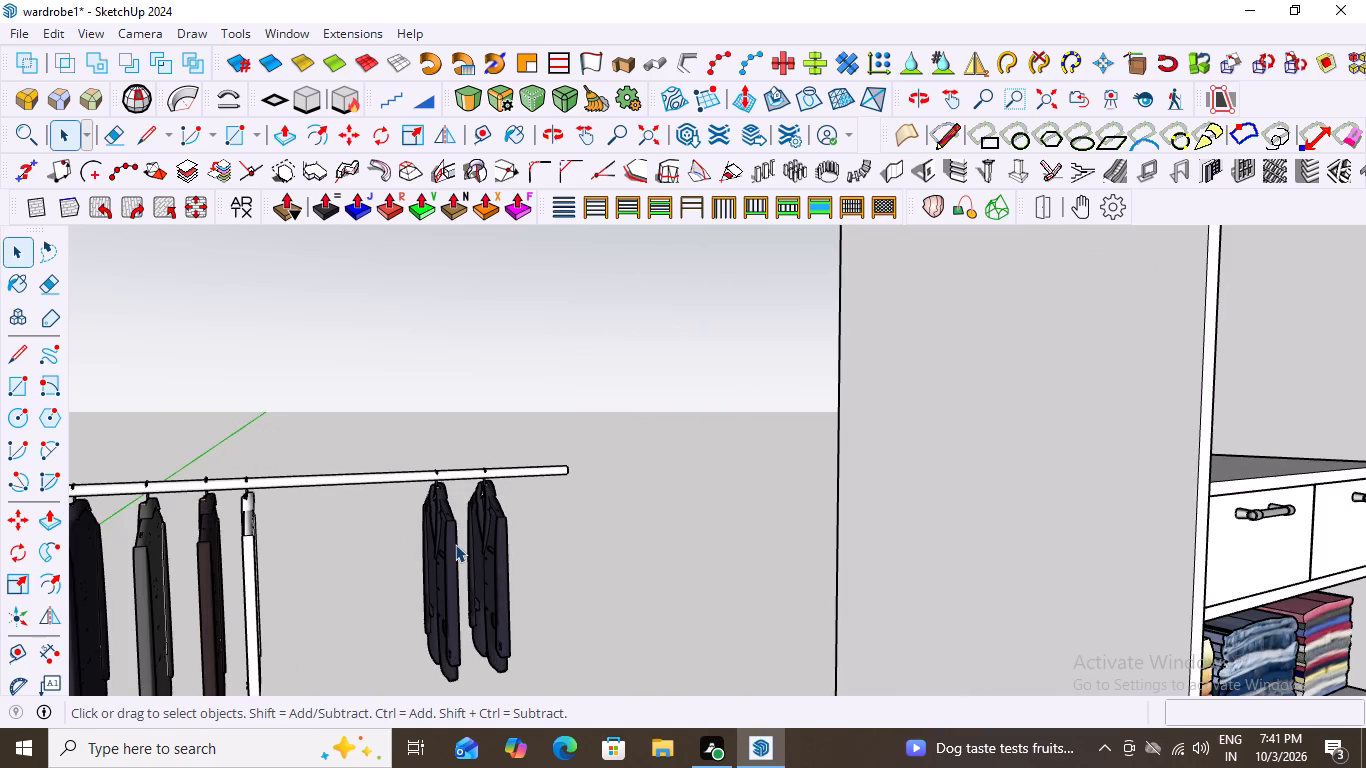
pyautogui.click(455, 544)
pyautogui.click(448, 545)
pyautogui.click(631, 426)
pyautogui.click(435, 569)
pyautogui.doubleClick(437, 569)
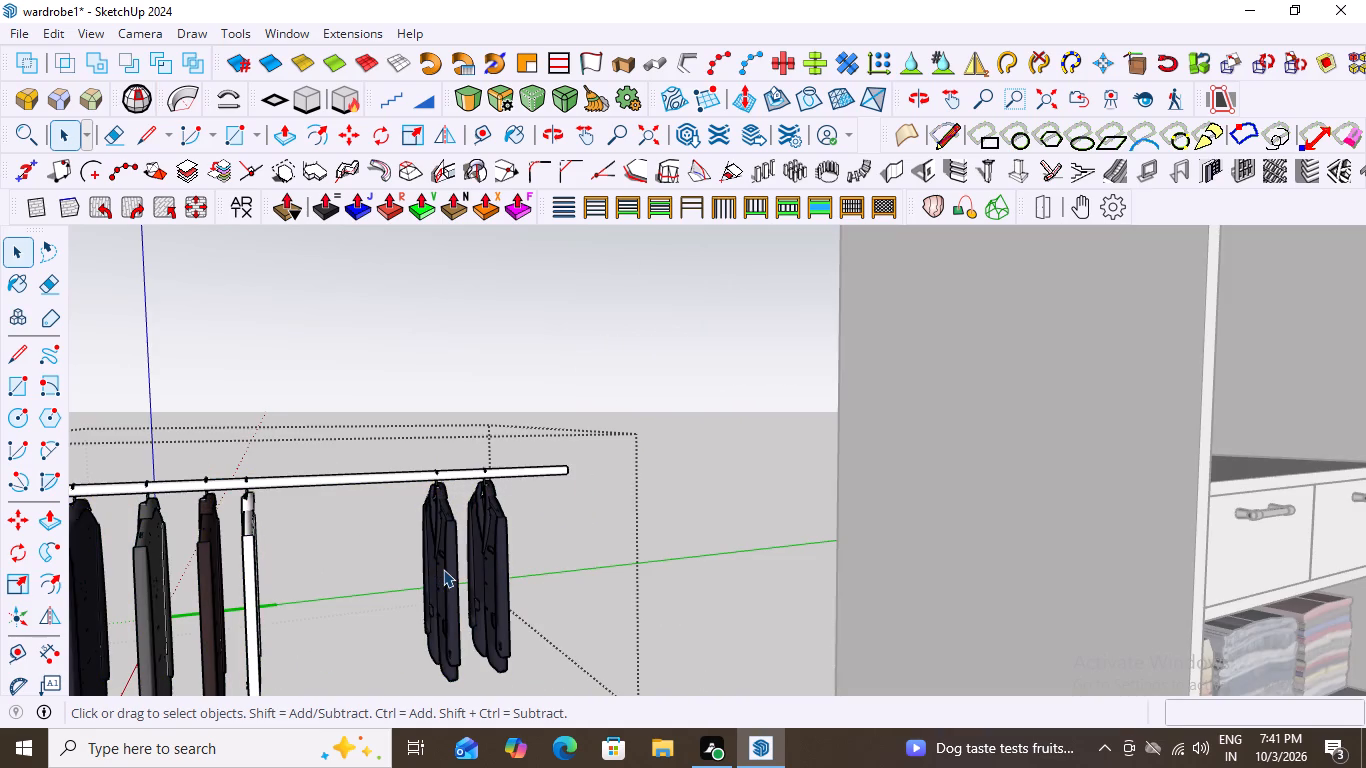
pyautogui.click(443, 569)
pyautogui.press('m')
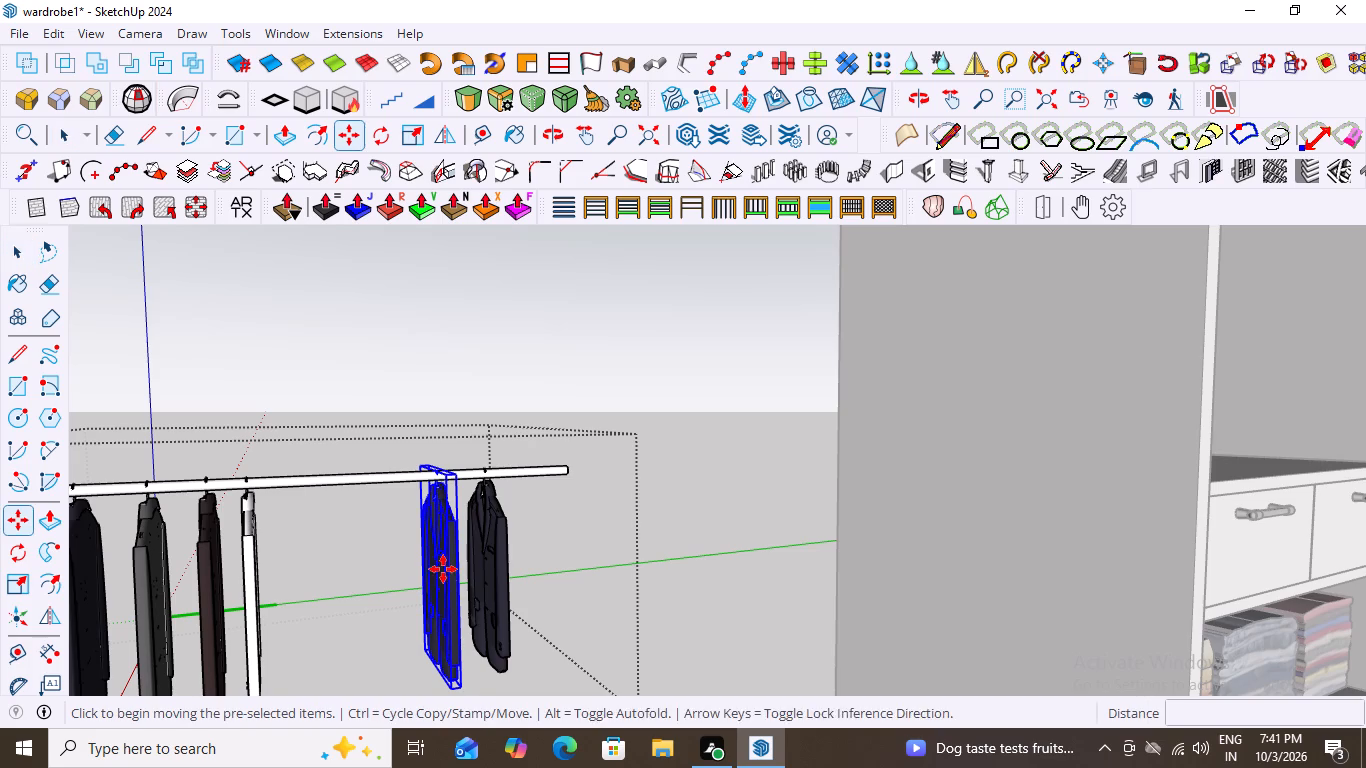
pyautogui.click(455, 479)
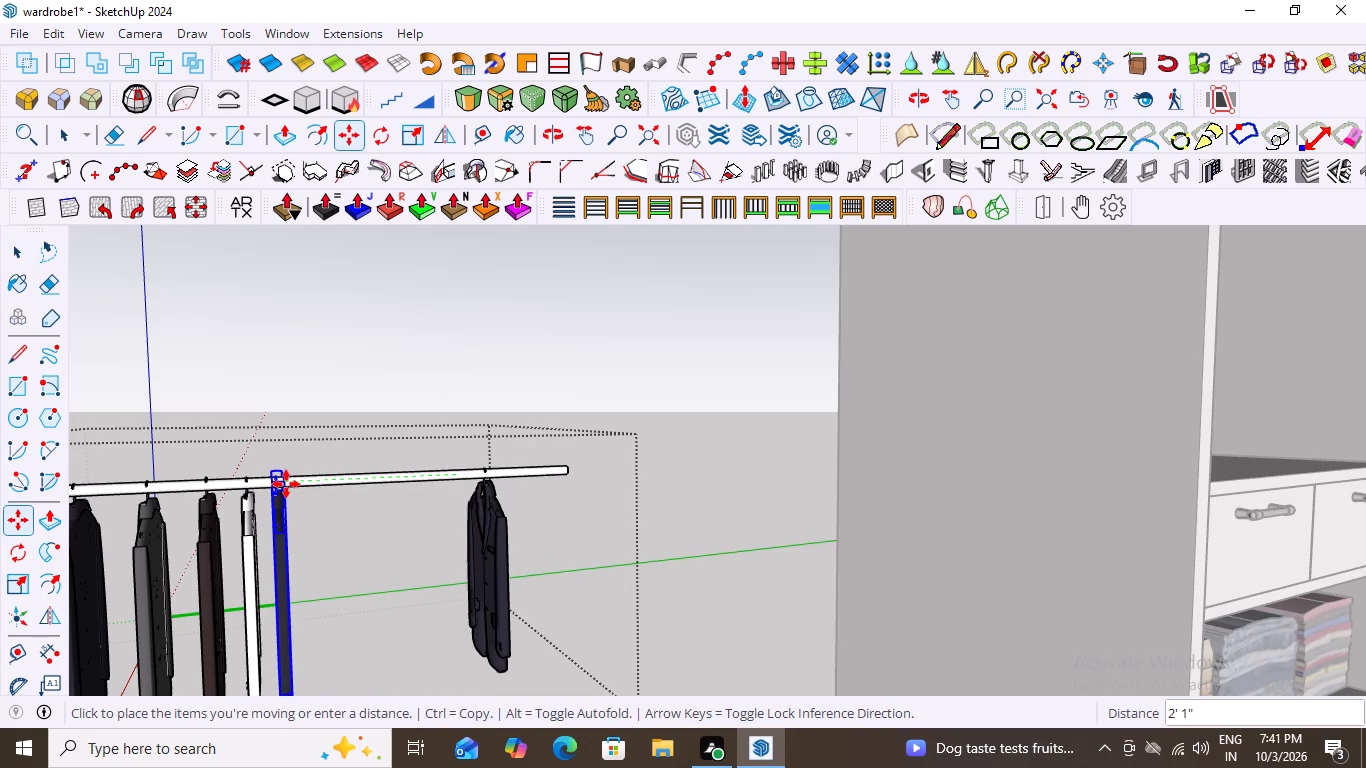
pyautogui.click(292, 484)
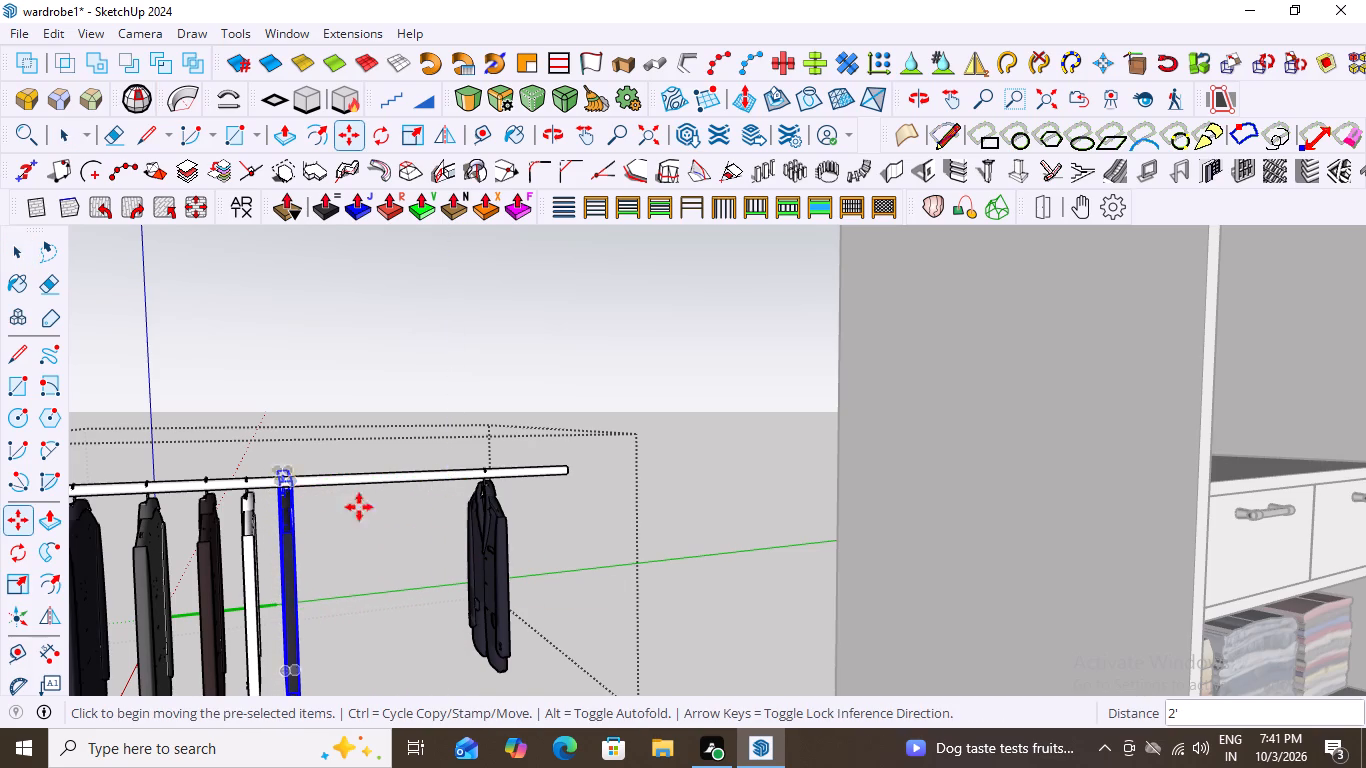
pyautogui.press('space')
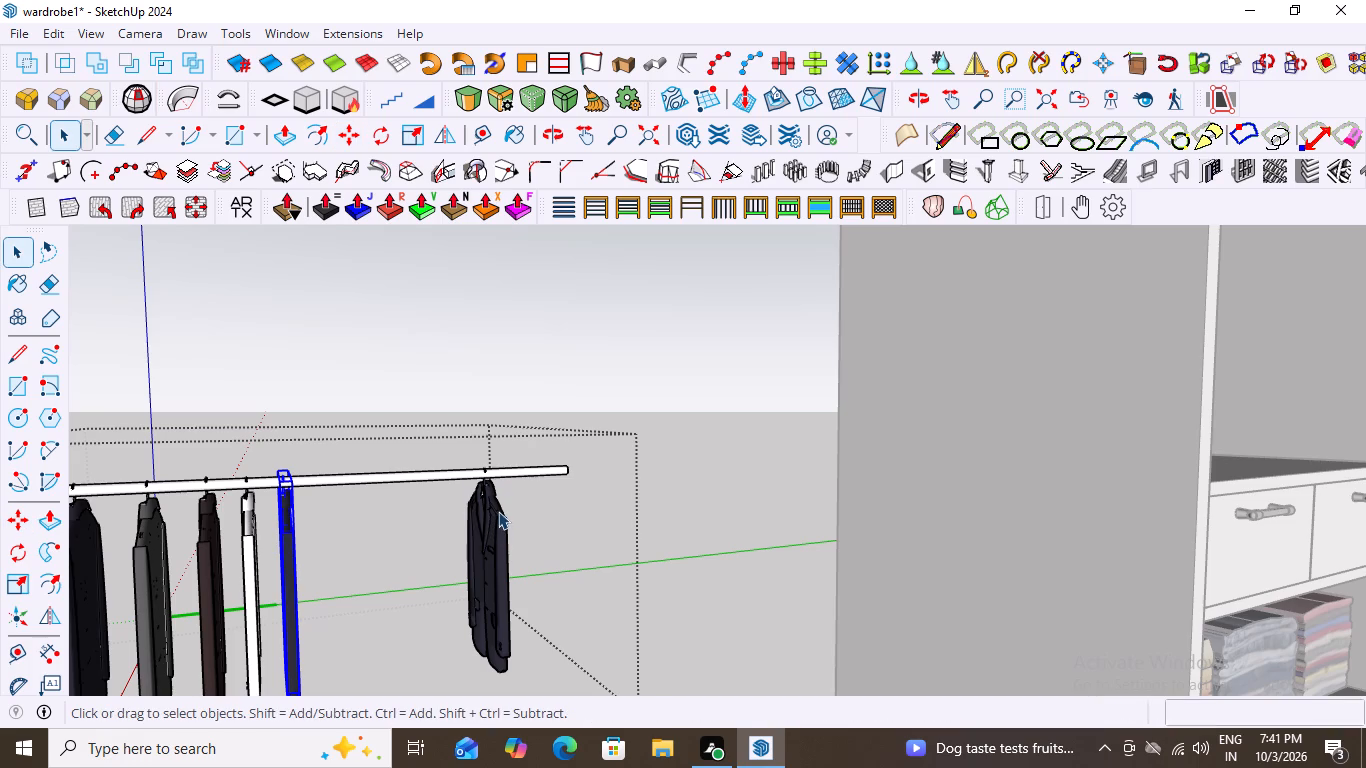
# Move the remaining separated navy suit about 2' 3" along the rail to hang beside the other navy suit, and leave the group.
pyautogui.click(498, 511)
pyautogui.press('m')
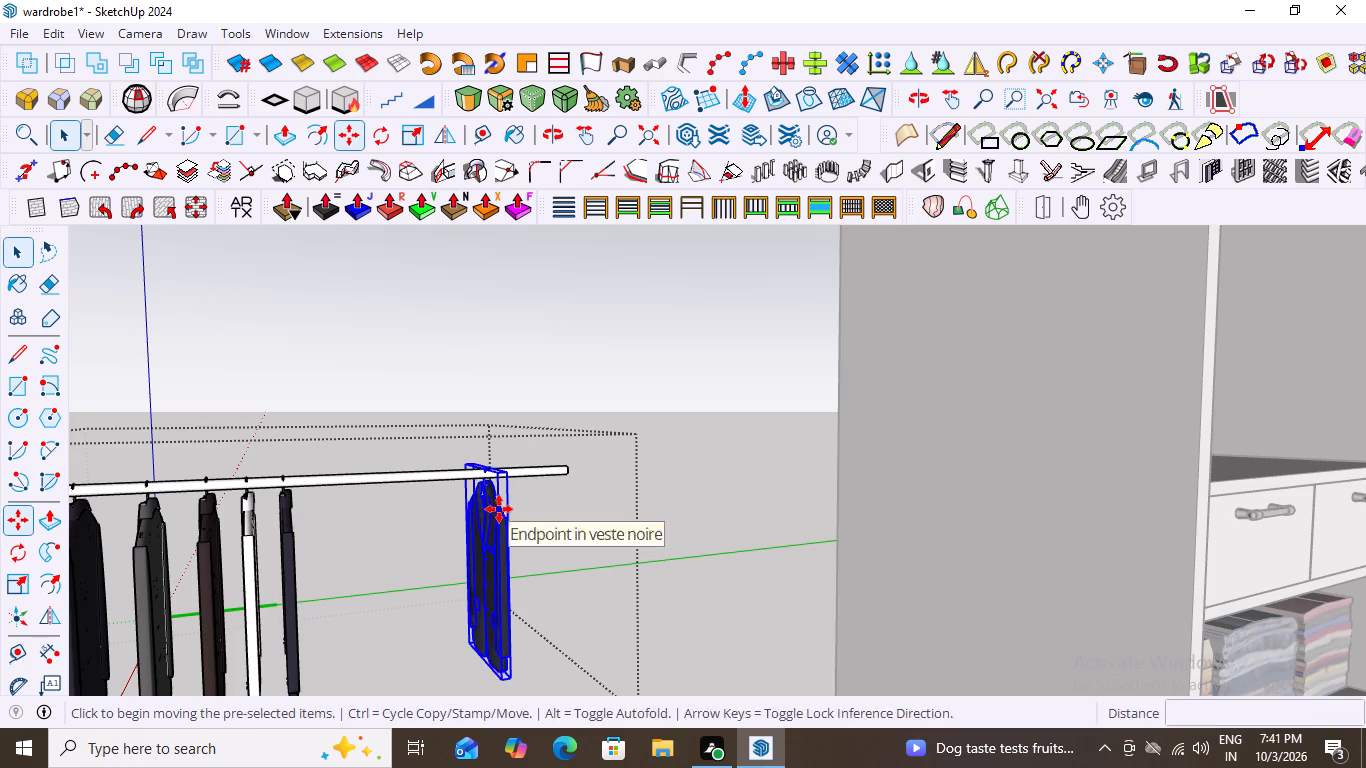
pyautogui.click(502, 474)
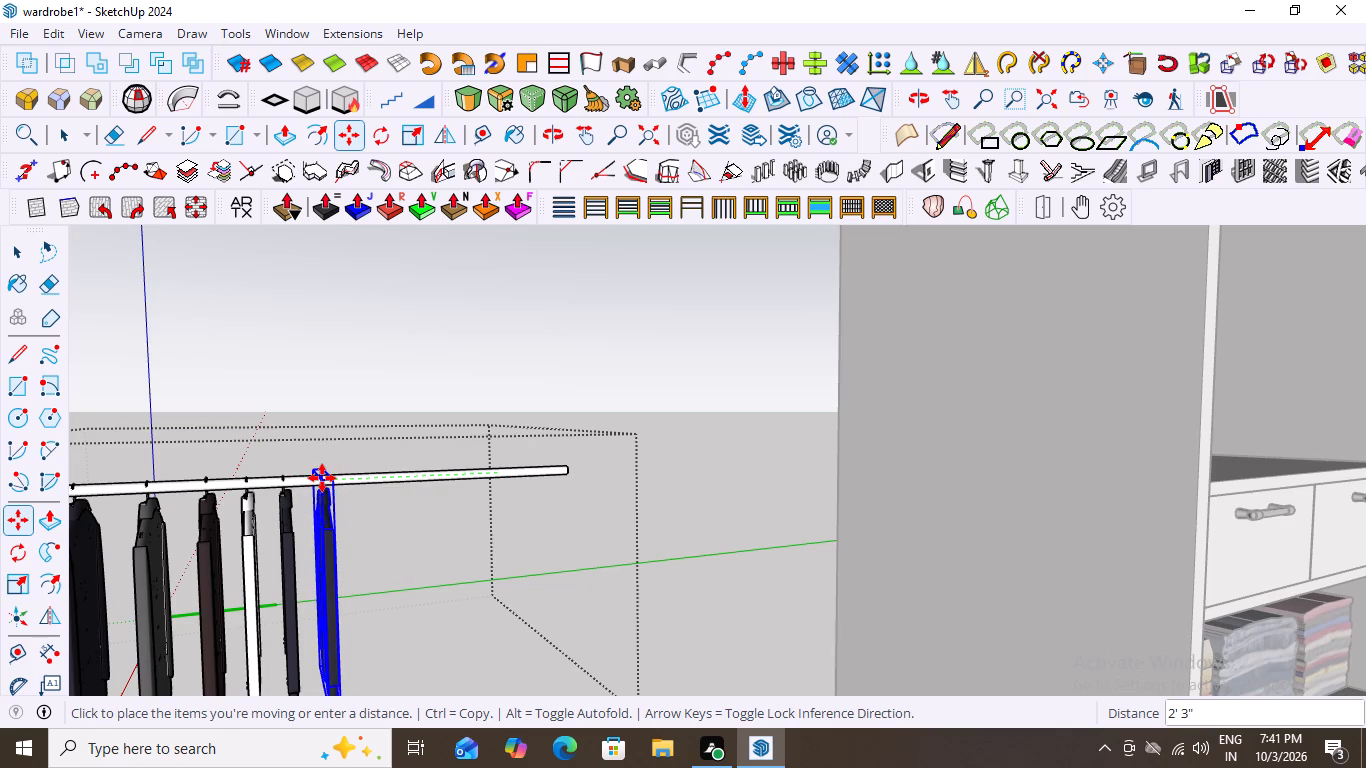
pyautogui.click(322, 478)
pyautogui.press('space')
pyautogui.click(567, 389)
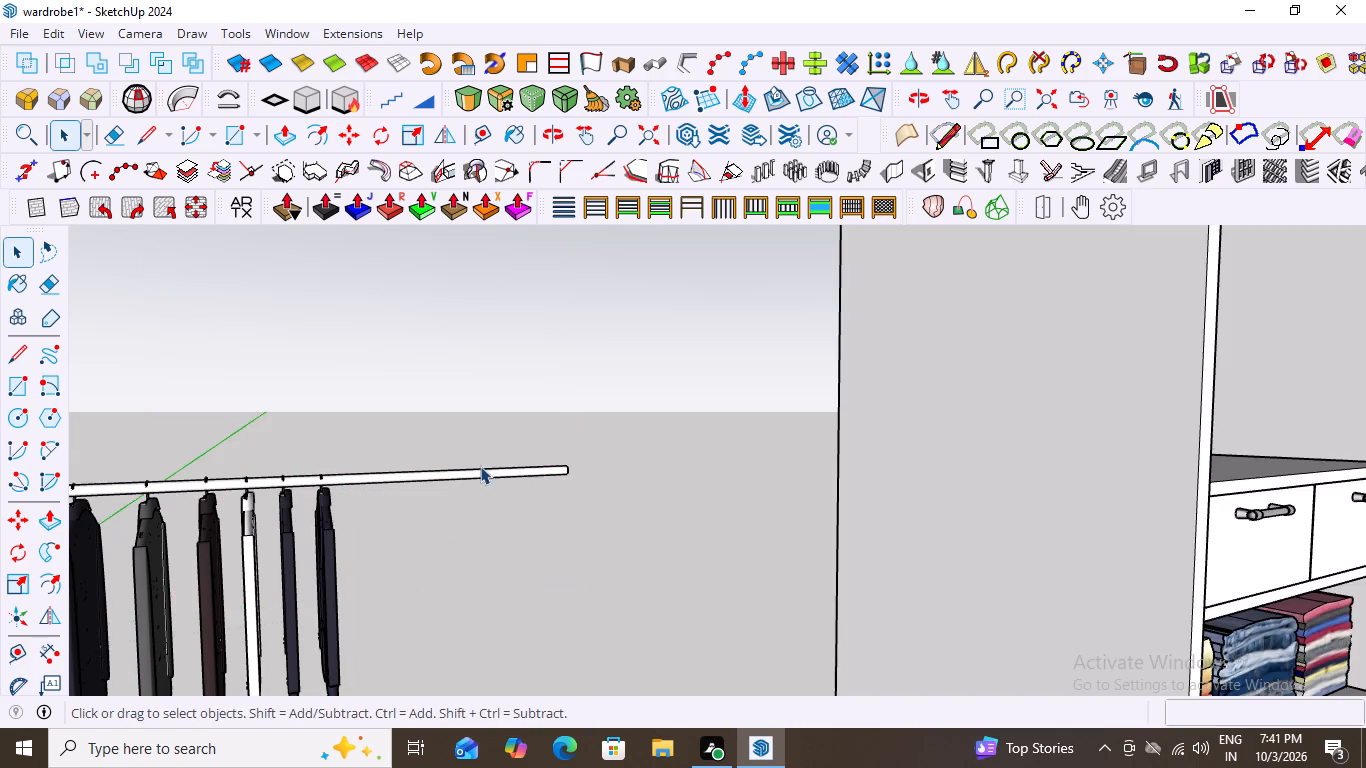
# Inside the rack group, shorten the rail along the green axis to a scale of about 0.56, ending just past the last navy suit.
pyautogui.scroll(-6, 505, 440)
pyautogui.moveTo(430, 496); pyautogui.dragTo(627, 546, button='middle')
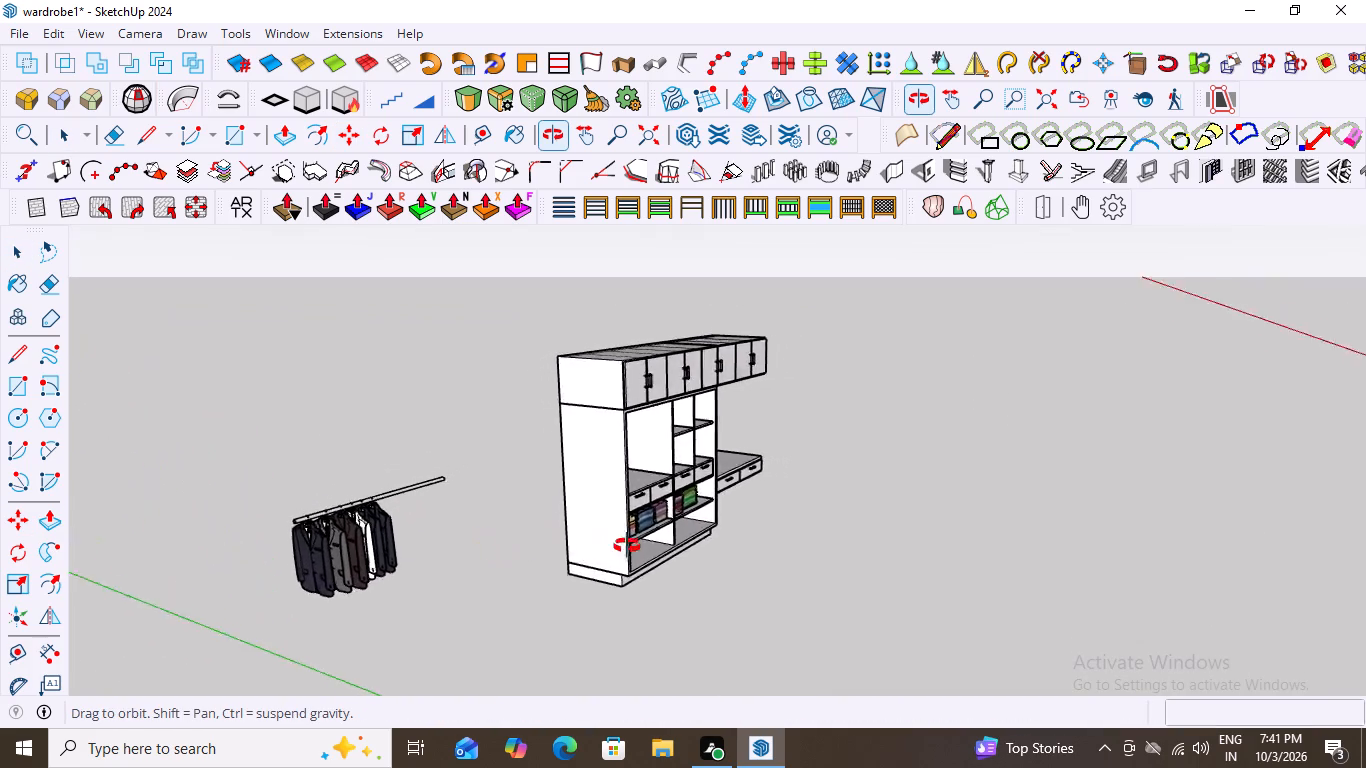
pyautogui.moveTo(627, 546); pyautogui.dragTo(551, 554, button='middle')
pyautogui.scroll(3, 401, 459)
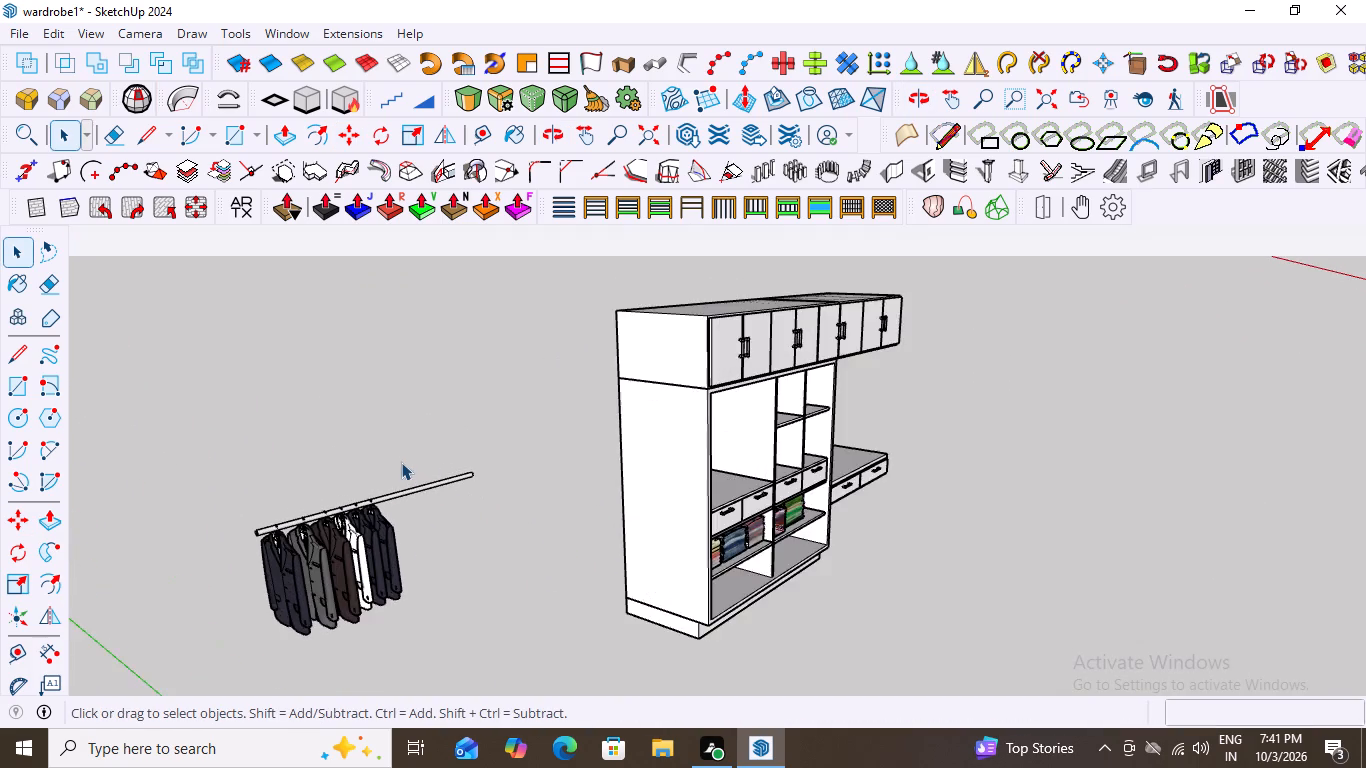
pyautogui.scroll(2, 414, 472)
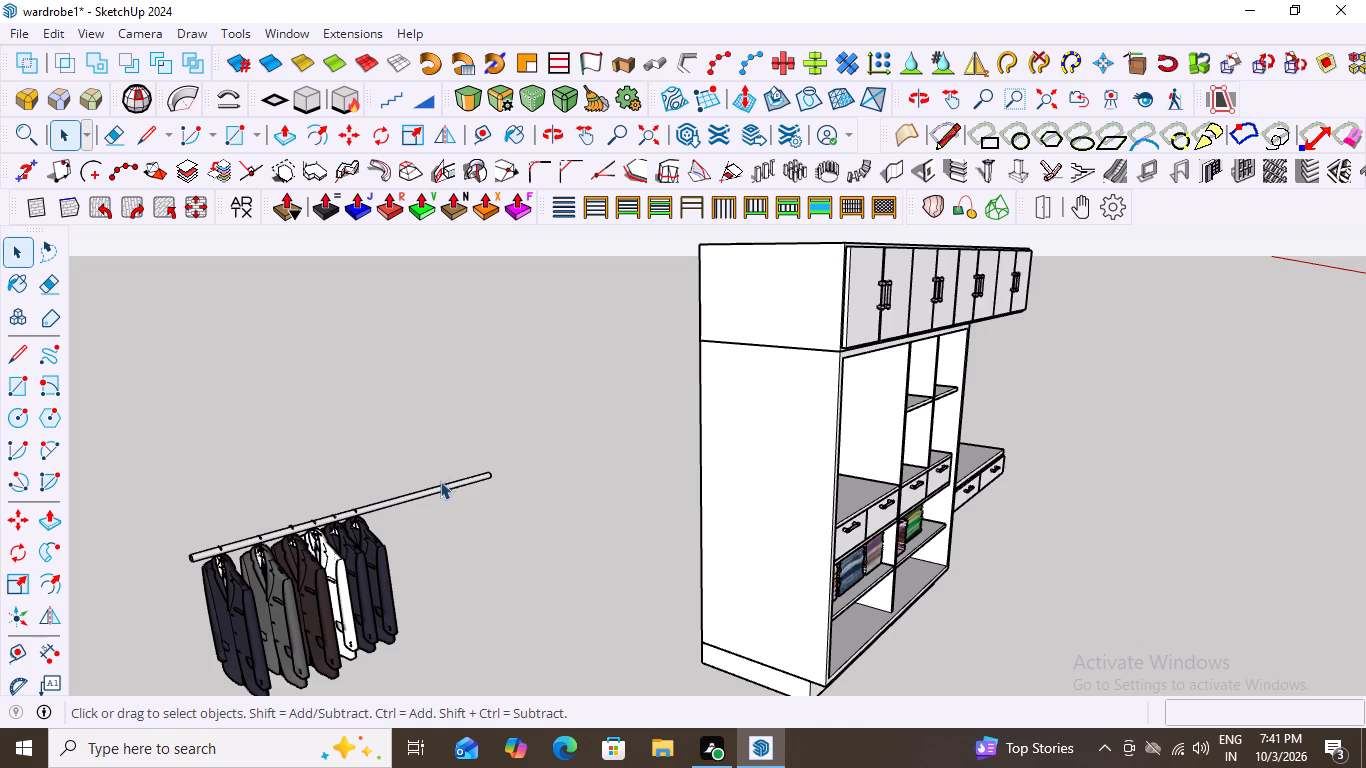
pyautogui.moveTo(479, 514); pyautogui.dragTo(399, 534, button='middle')
pyautogui.scroll(5, 540, 481)
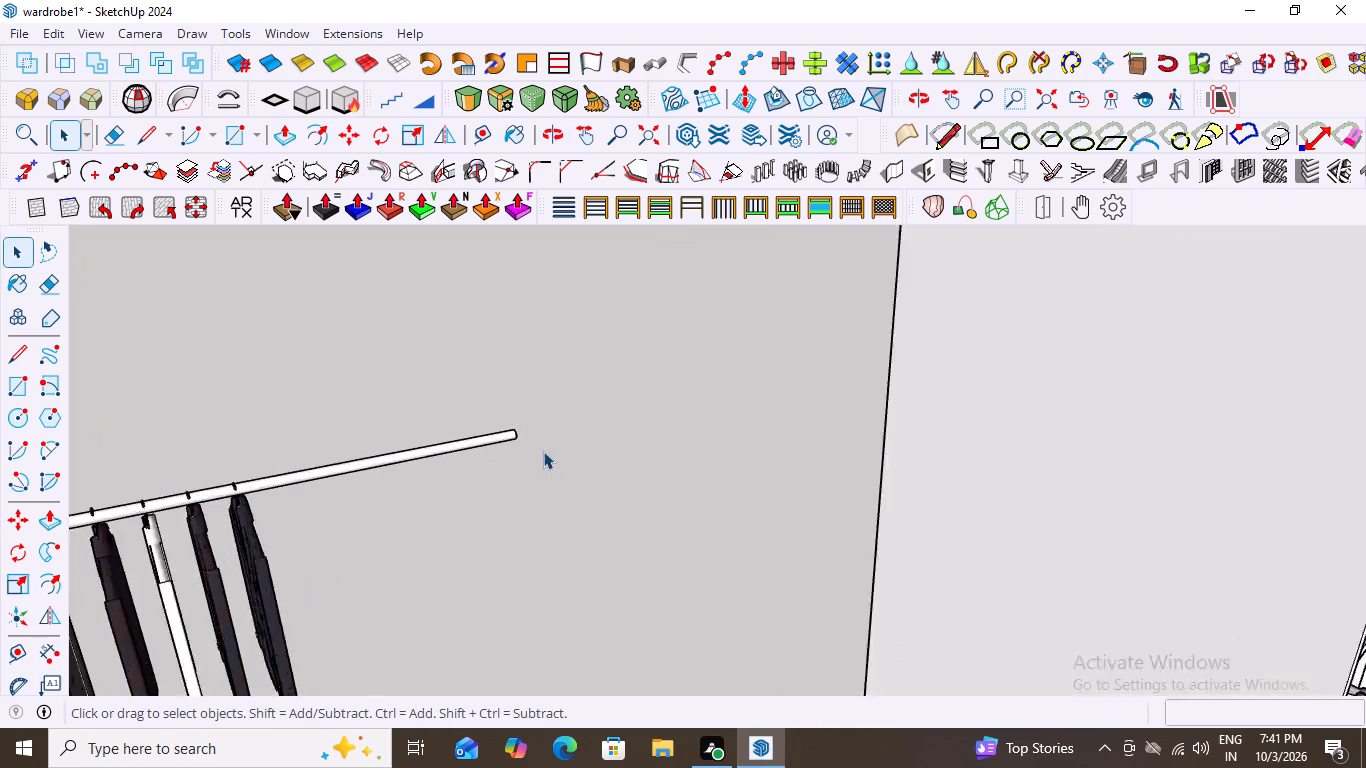
pyautogui.scroll(1, 543, 451)
pyautogui.scroll(-2, 551, 462)
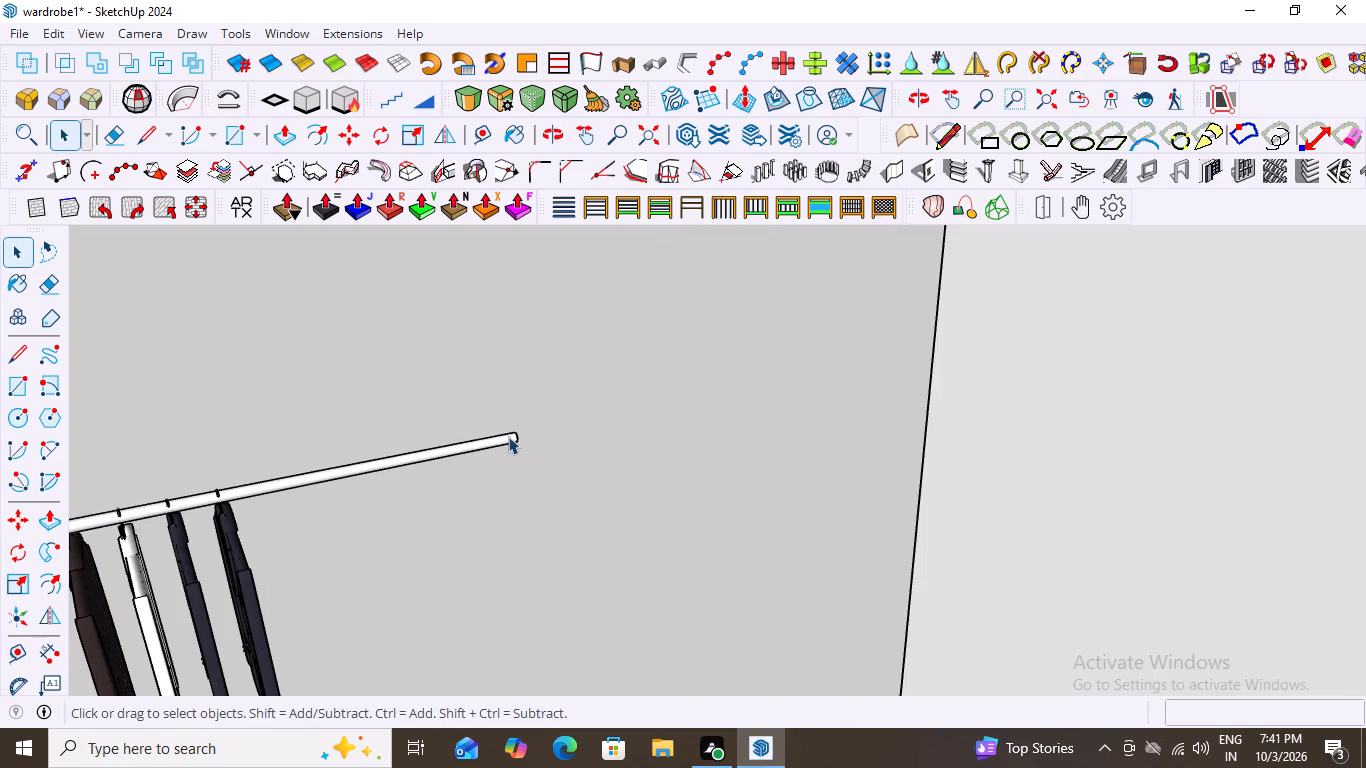
pyautogui.click(513, 435)
pyautogui.click(505, 434)
pyautogui.doubleClick(497, 438)
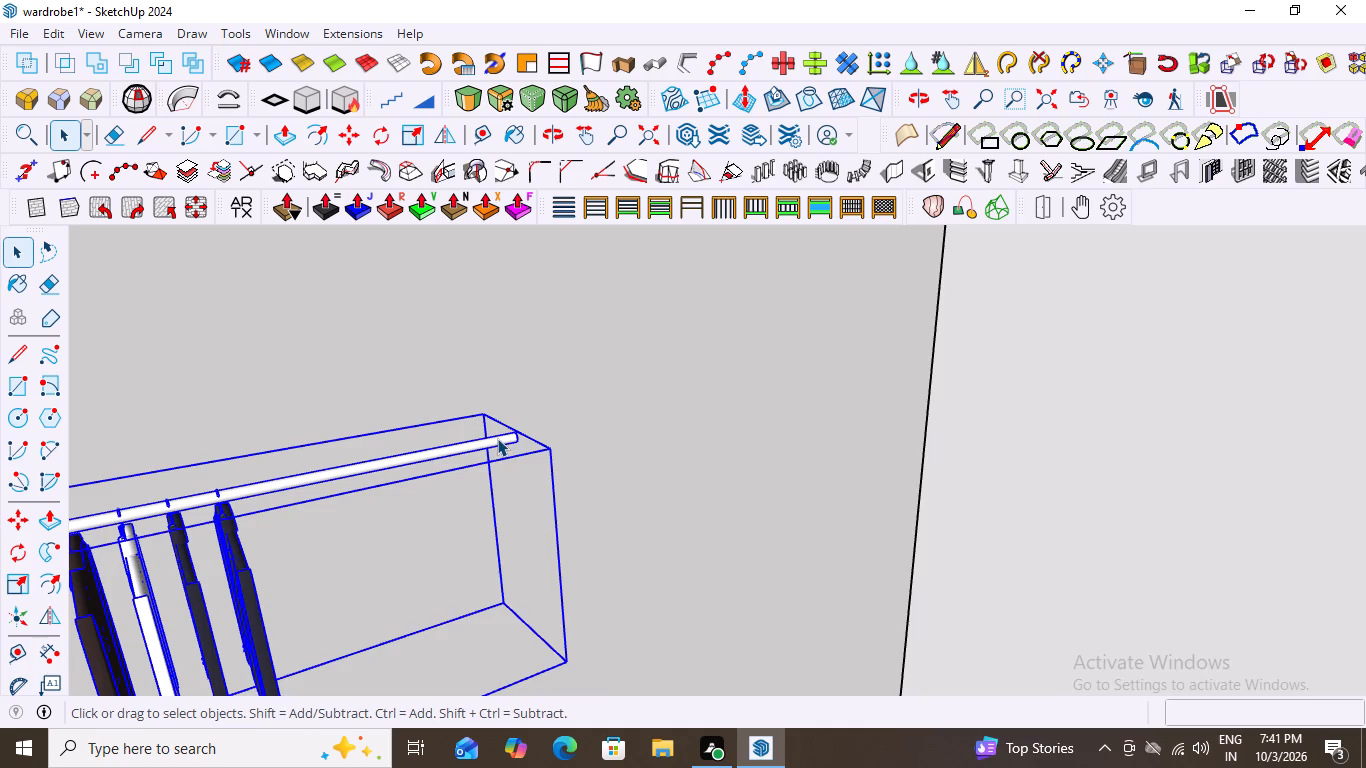
pyautogui.click(497, 438)
pyautogui.moveTo(555, 439); pyautogui.dragTo(511, 445, button='middle')
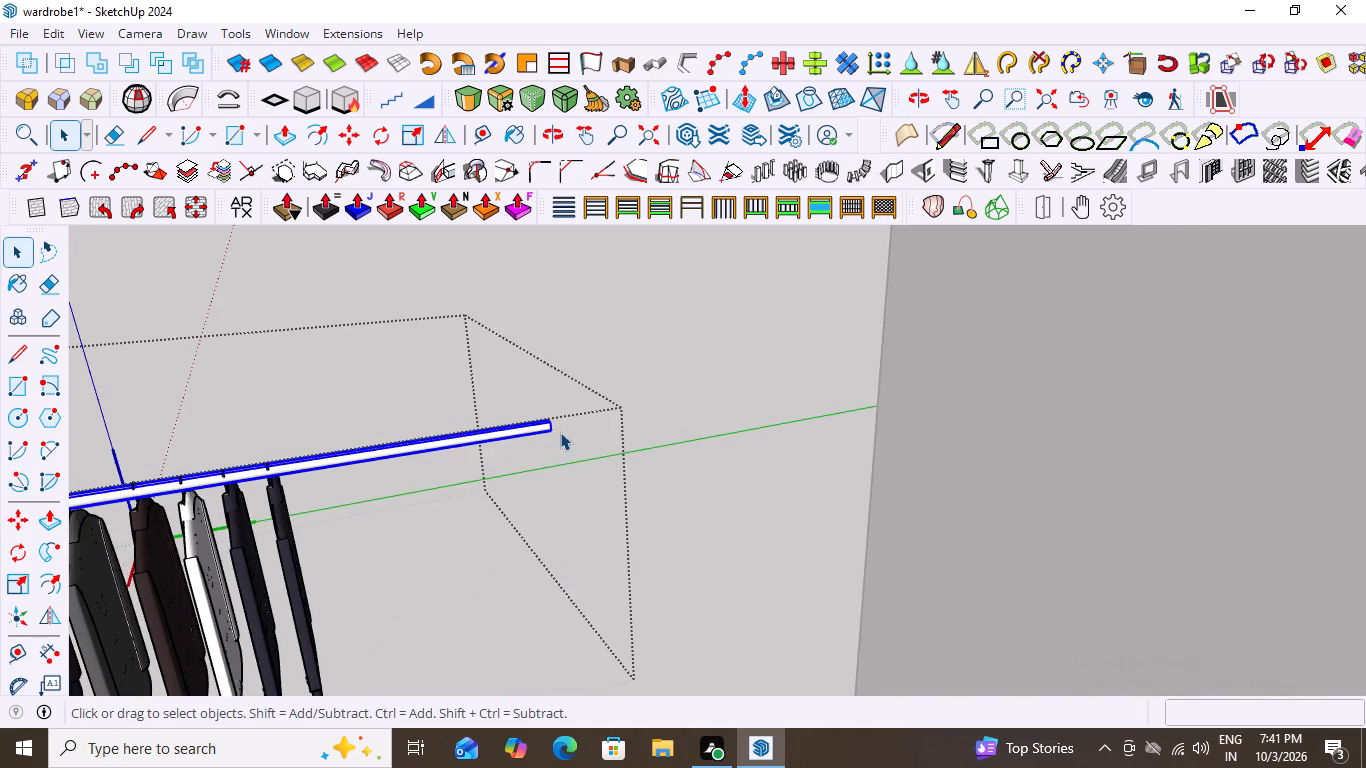
pyautogui.scroll(3, 560, 432)
pyautogui.scroll(19, 560, 432)
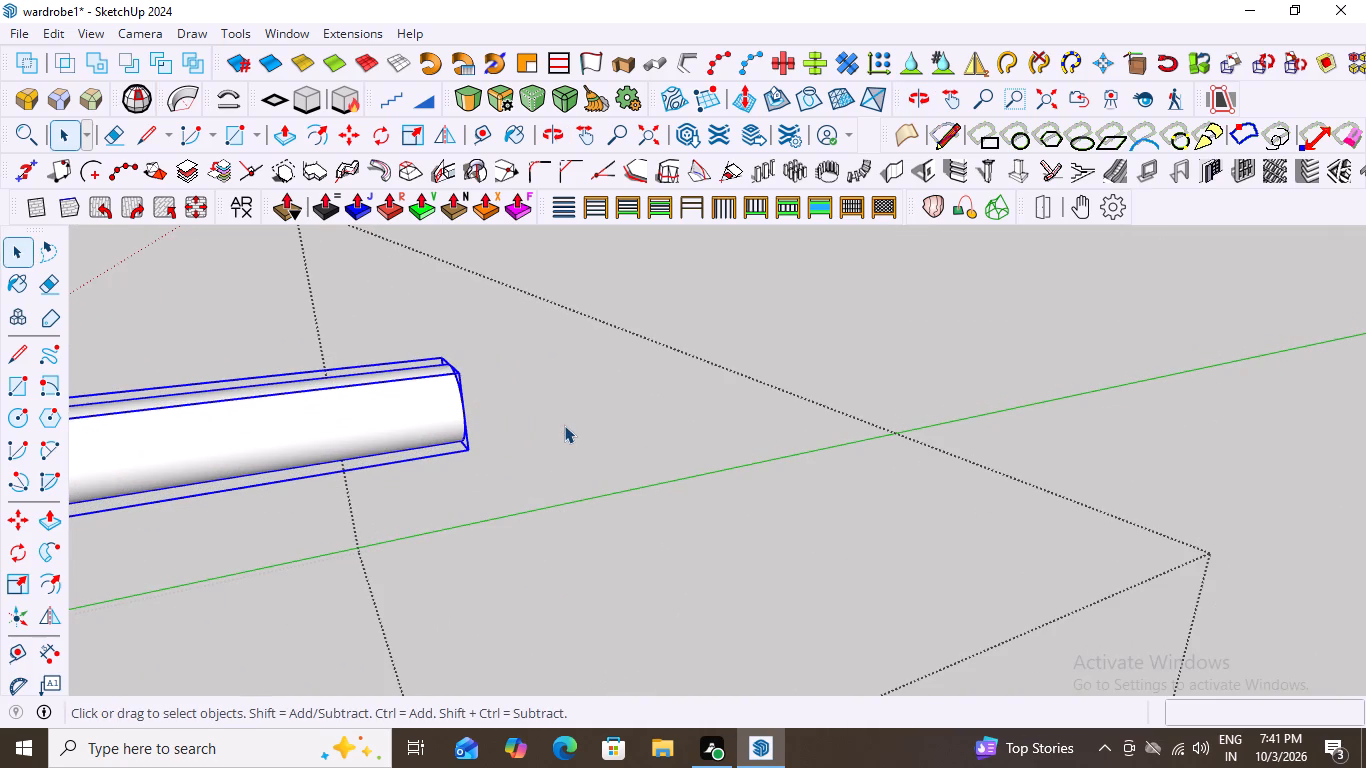
pyautogui.press('s')
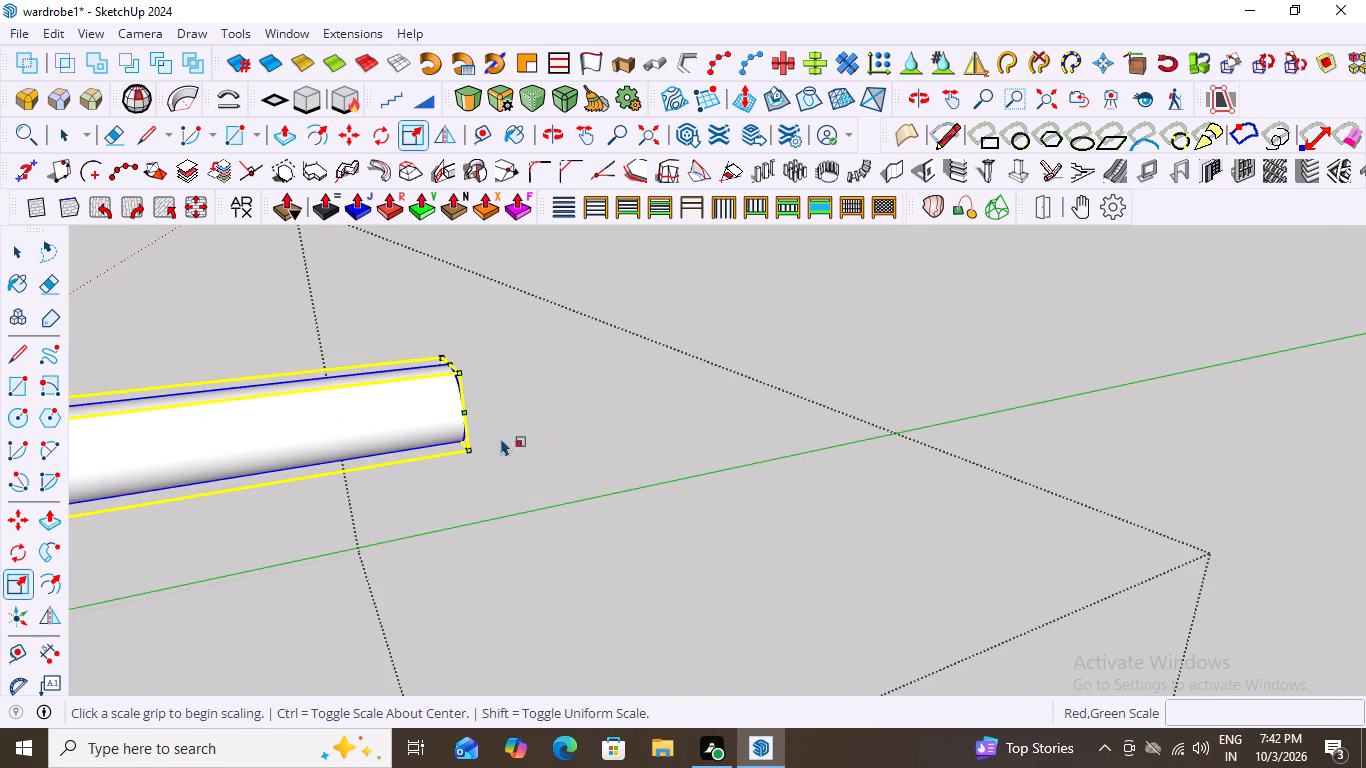
pyautogui.scroll(-8, 580, 413)
pyautogui.scroll(1, 621, 414)
pyautogui.scroll(7, 507, 405)
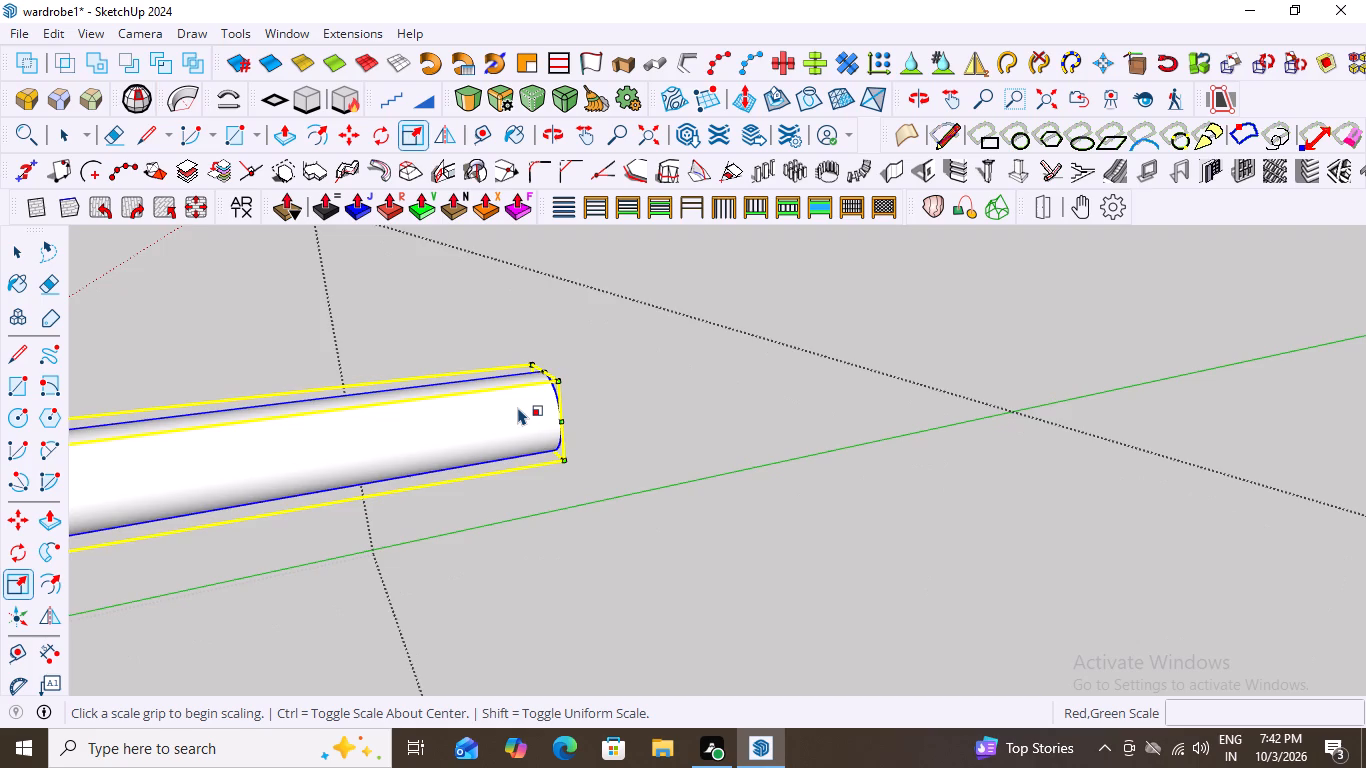
pyautogui.scroll(8, 518, 407)
pyautogui.moveTo(658, 421); pyautogui.dragTo(628, 432, button='middle')
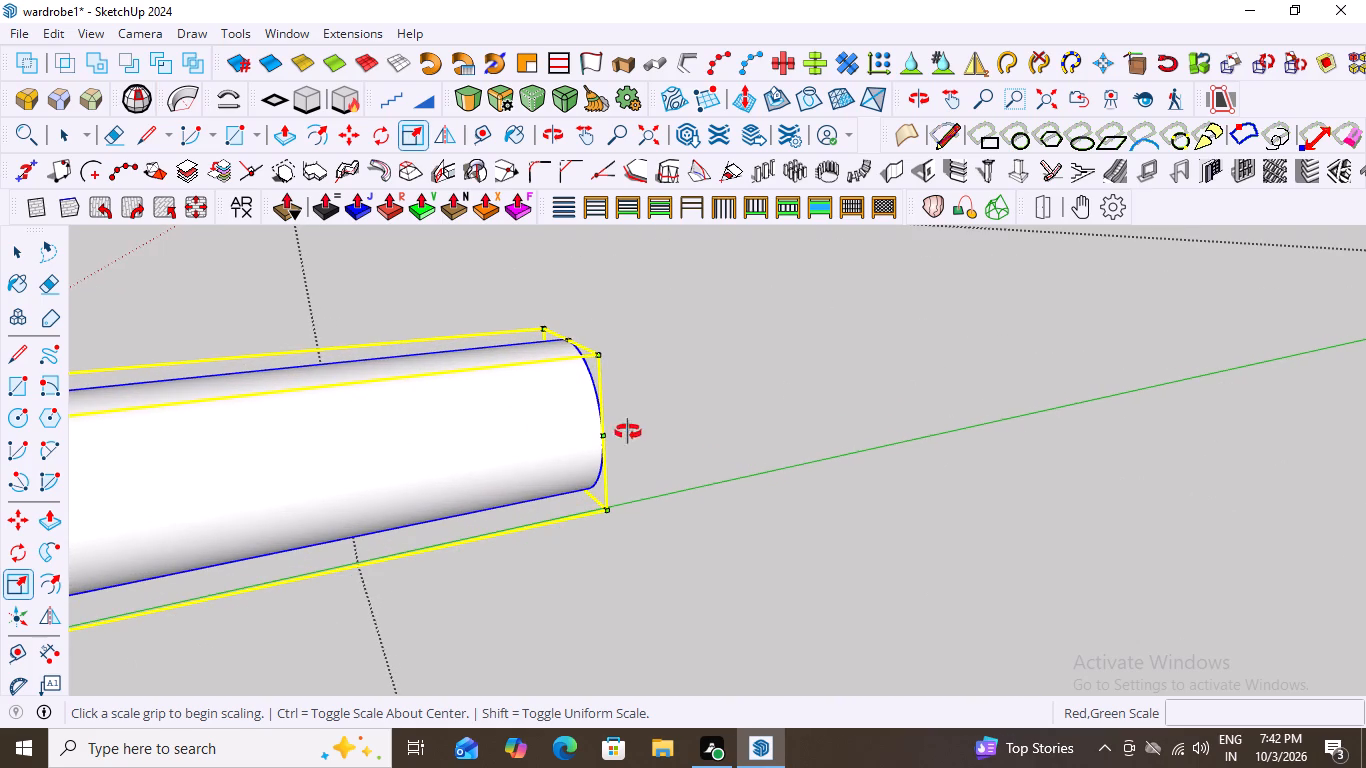
pyautogui.moveTo(628, 432); pyautogui.dragTo(567, 439, button='middle')
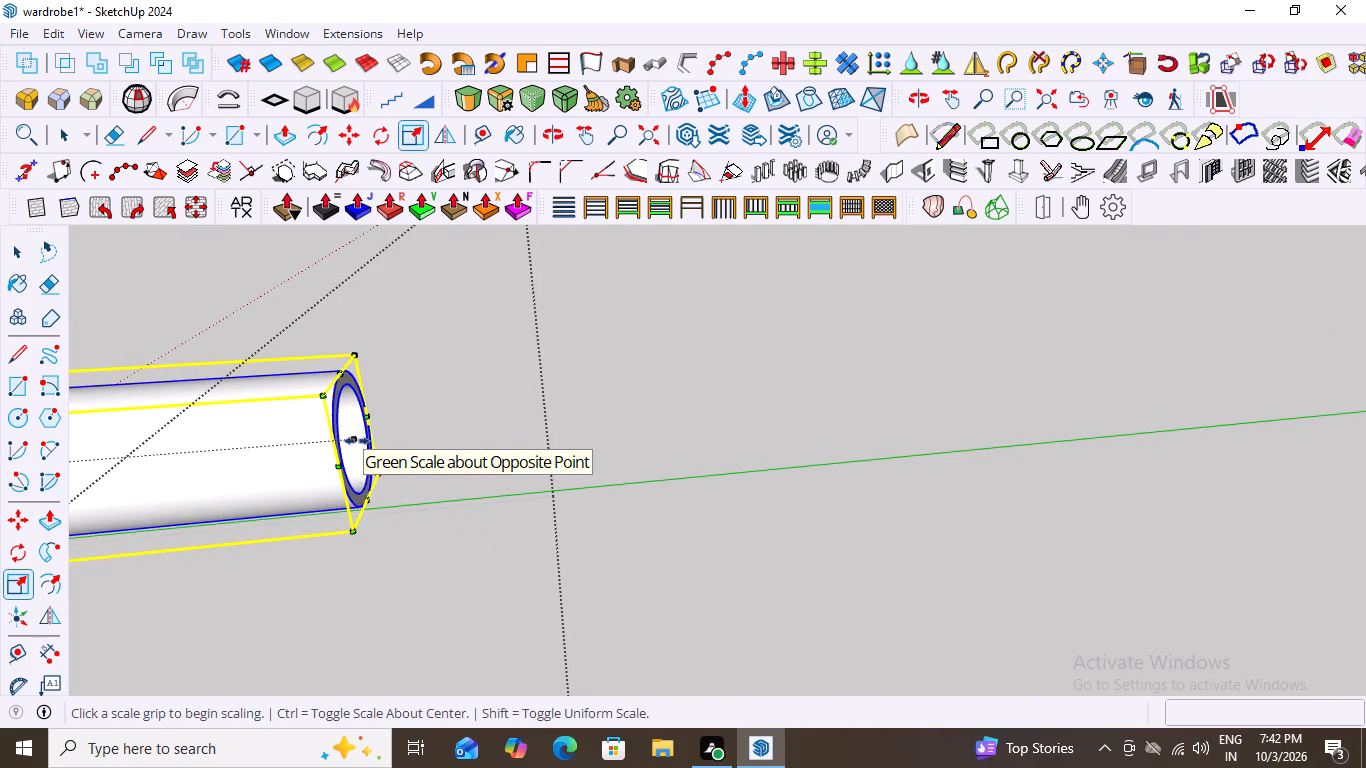
pyautogui.moveTo(357, 440); pyautogui.dragTo(286, 439)
pyautogui.doubleClick(285, 440)
pyautogui.click(273, 446)
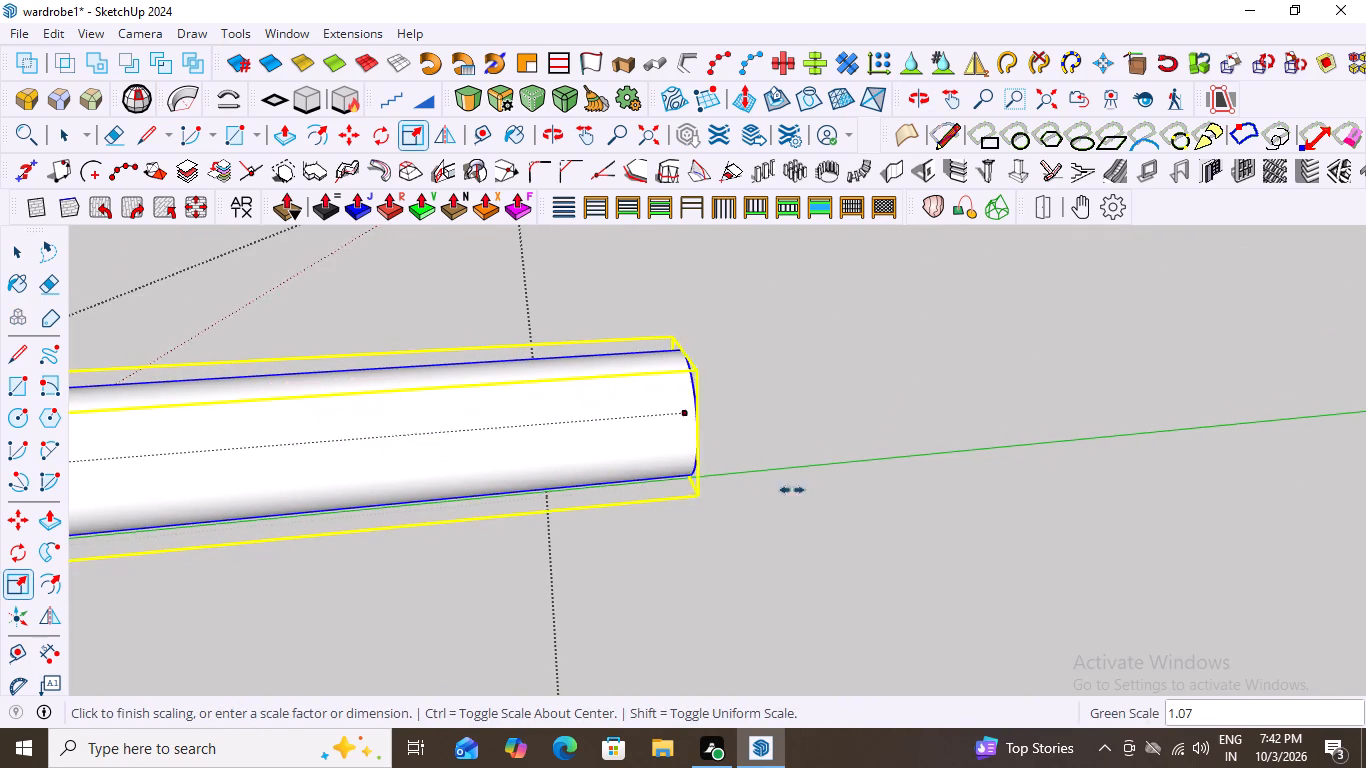
pyautogui.scroll(-4, 848, 494)
pyautogui.scroll(-20, 856, 496)
pyautogui.scroll(-3, 856, 496)
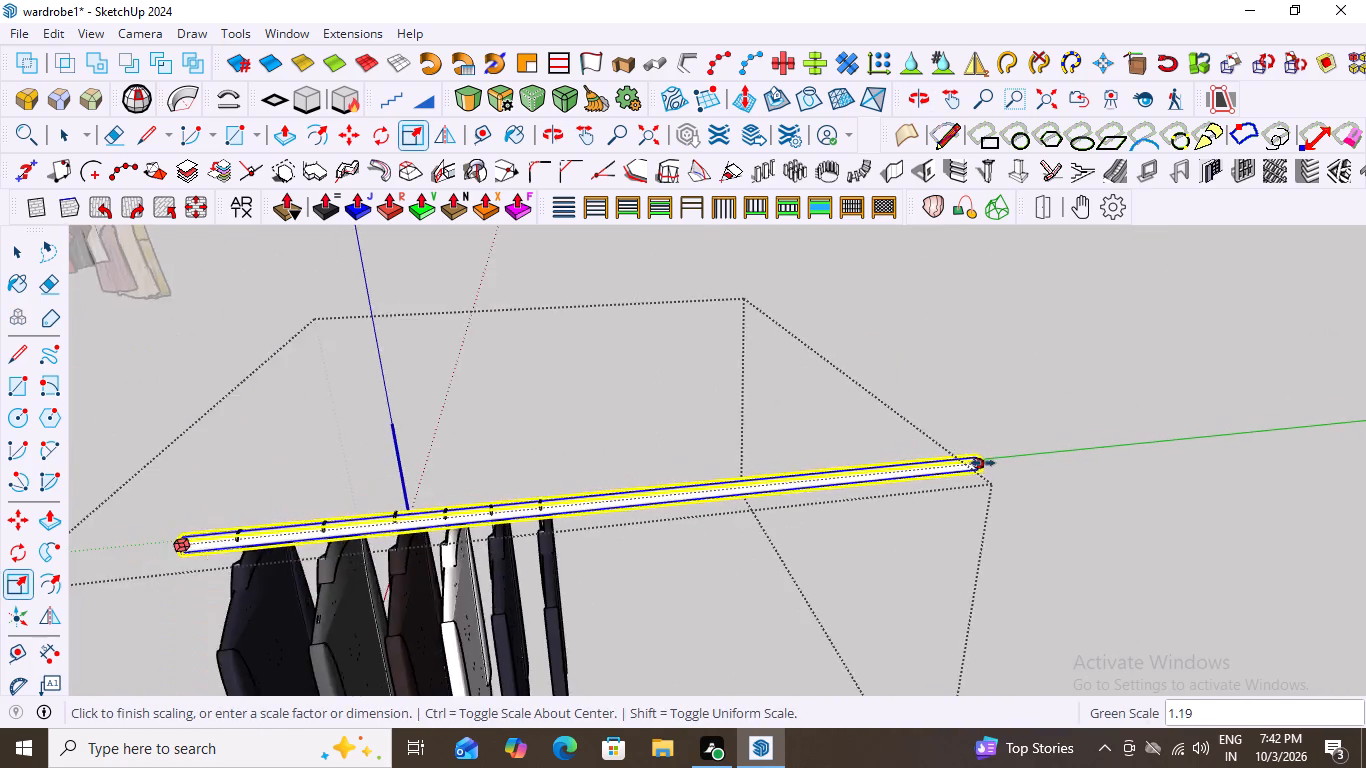
pyautogui.scroll(-2, 983, 463)
pyautogui.scroll(3, 709, 501)
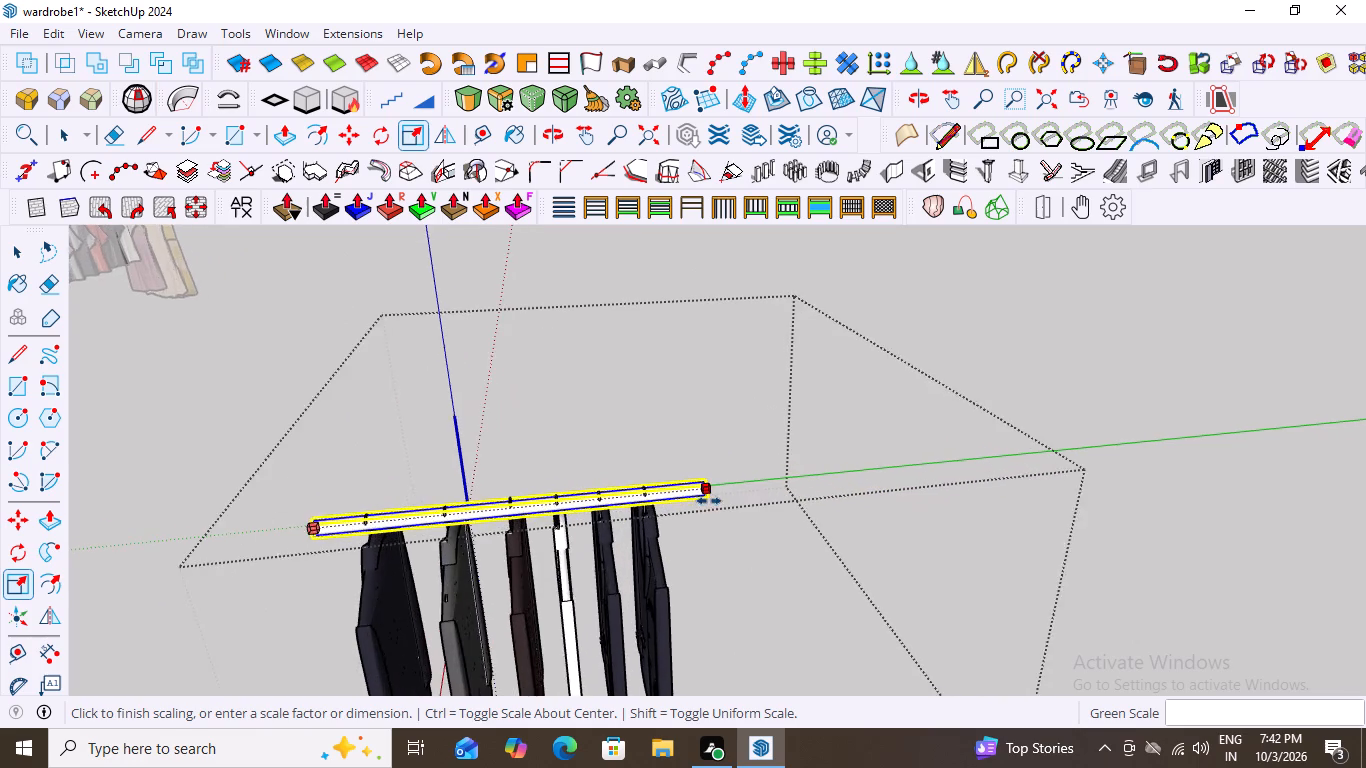
pyautogui.scroll(3, 709, 501)
pyautogui.click(696, 502)
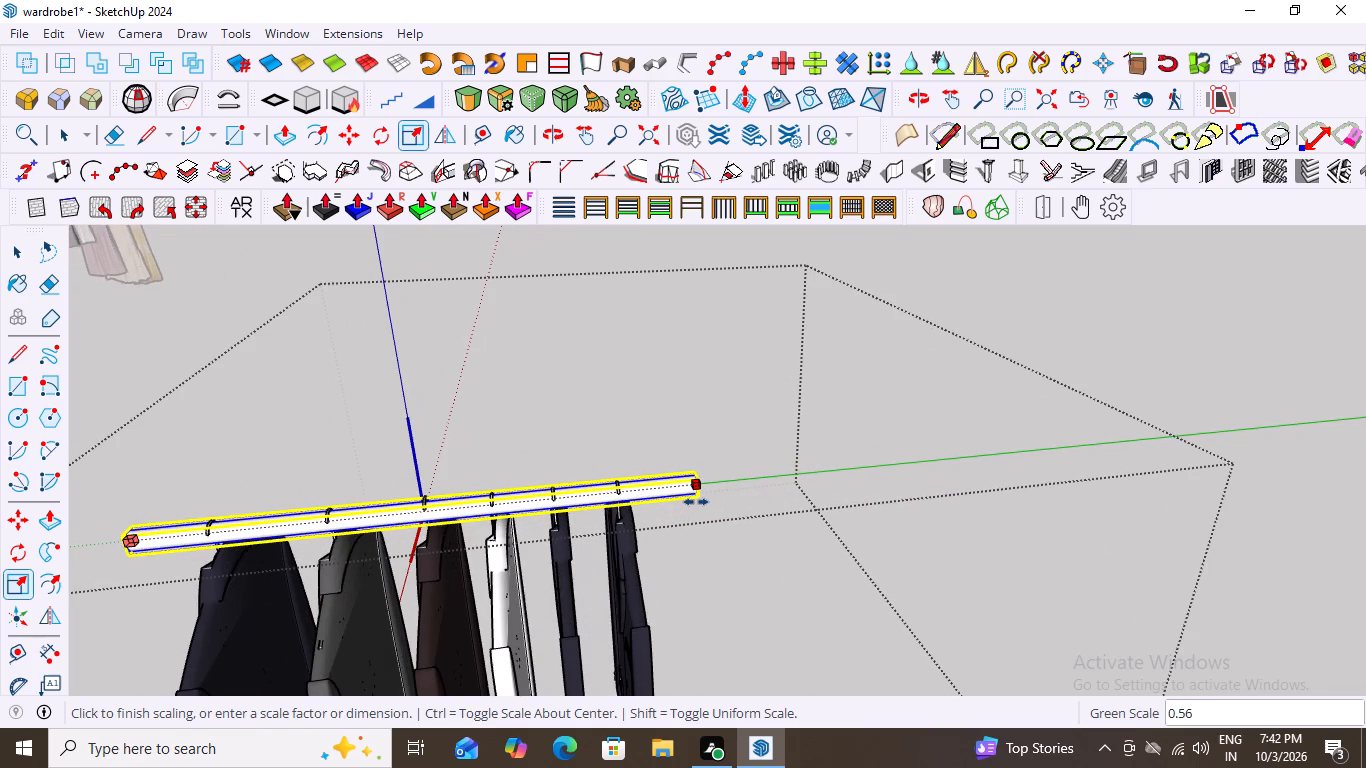
pyautogui.press('space')
pyautogui.click(807, 437)
# Move the whole shortened suit rack about 10' 9" from its rail end into the wardrobe's open hanging compartment above the drawers.
pyautogui.scroll(-6, 792, 431)
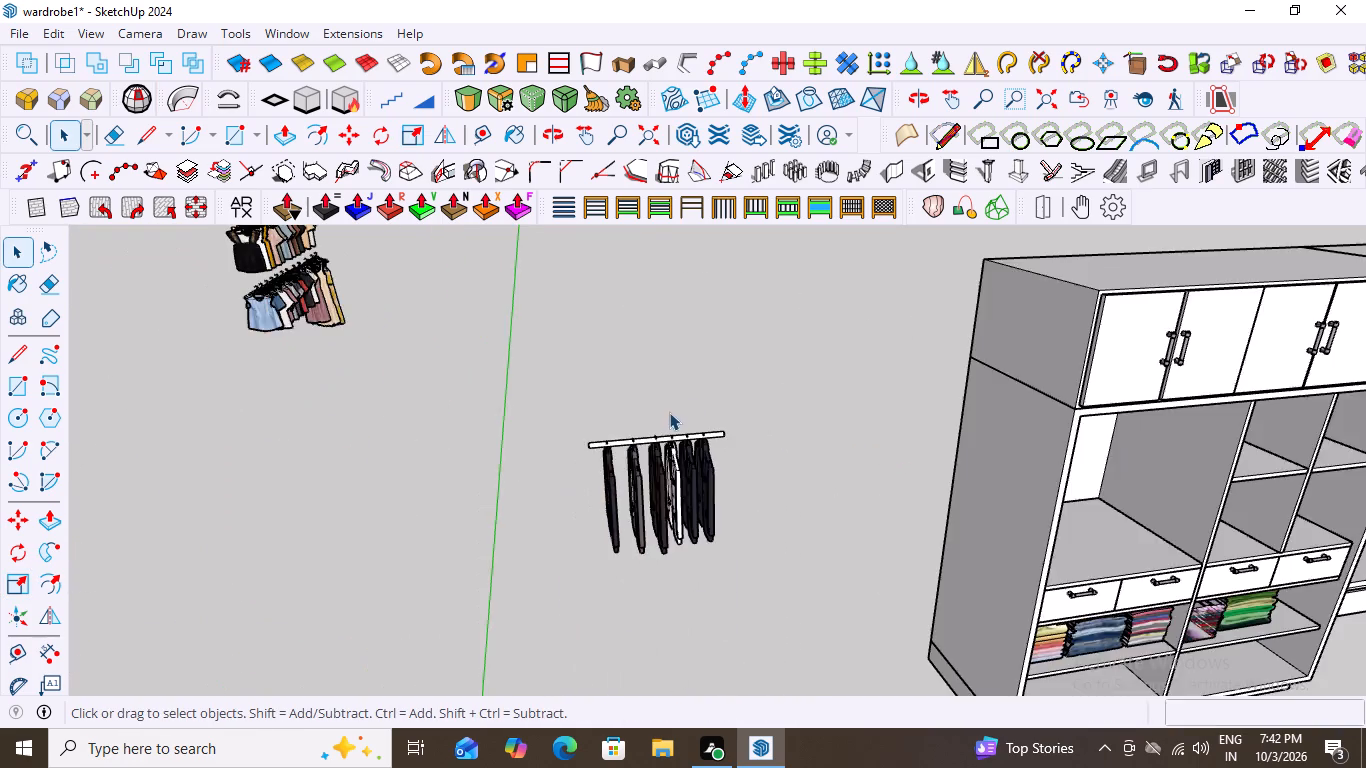
pyautogui.scroll(-2, 669, 412)
pyautogui.moveTo(687, 468); pyautogui.dragTo(654, 425, button='middle')
pyautogui.scroll(7, 700, 475)
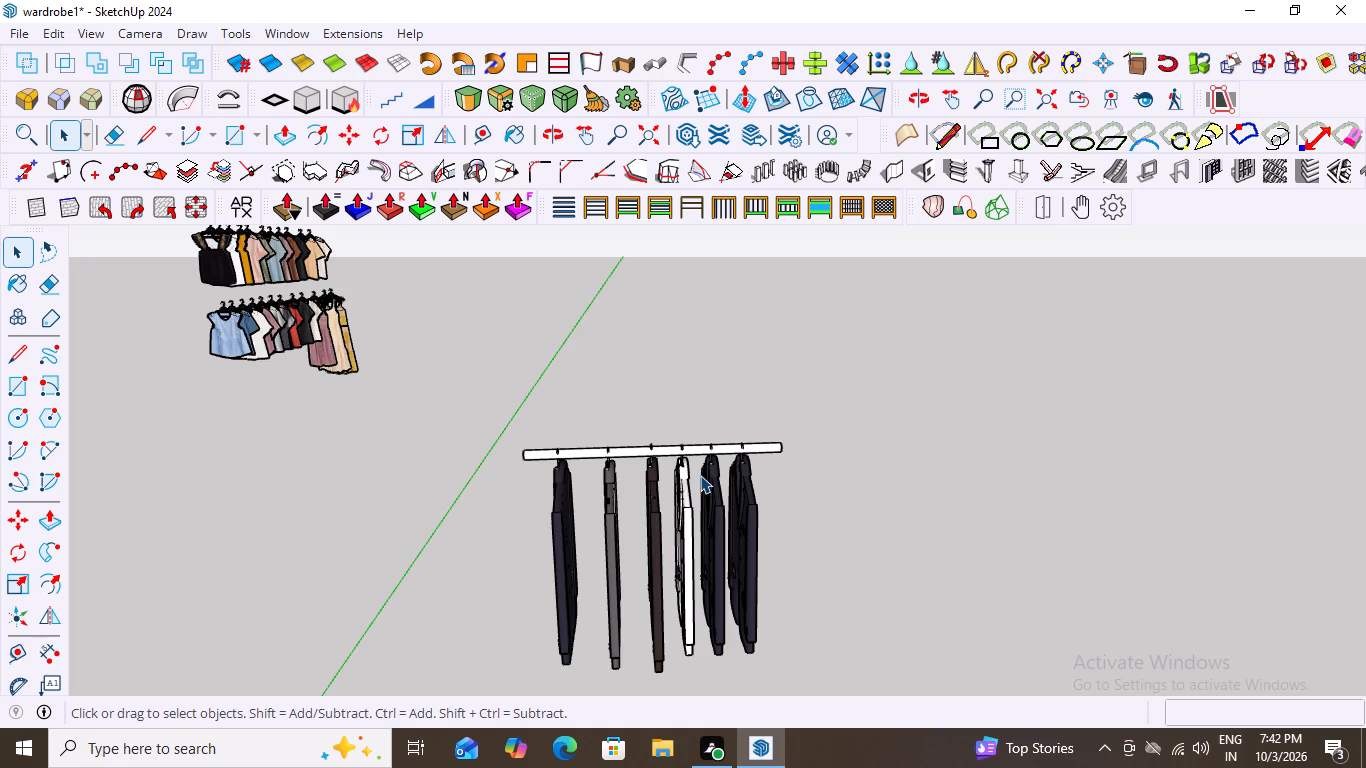
pyautogui.scroll(-3, 795, 455)
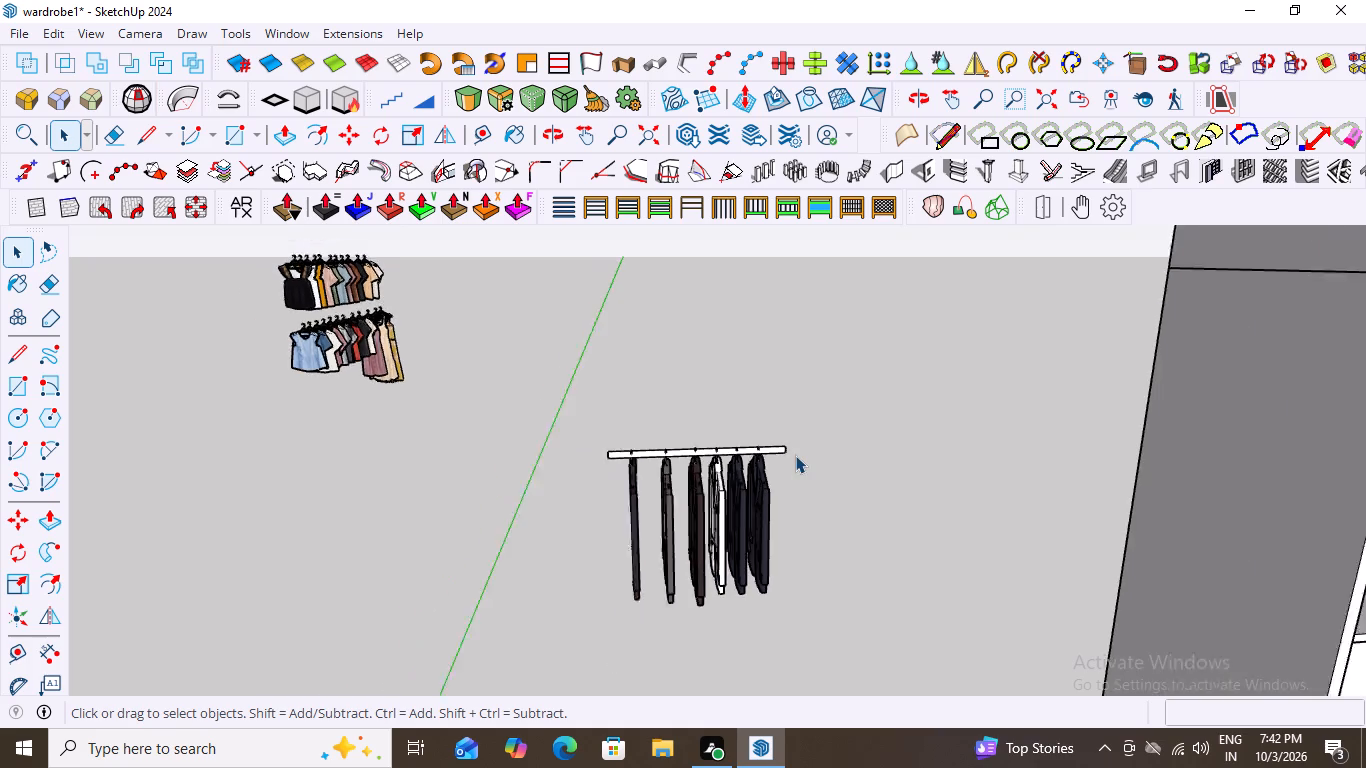
pyautogui.scroll(-1, 800, 451)
pyautogui.moveTo(817, 419); pyautogui.dragTo(627, 577)
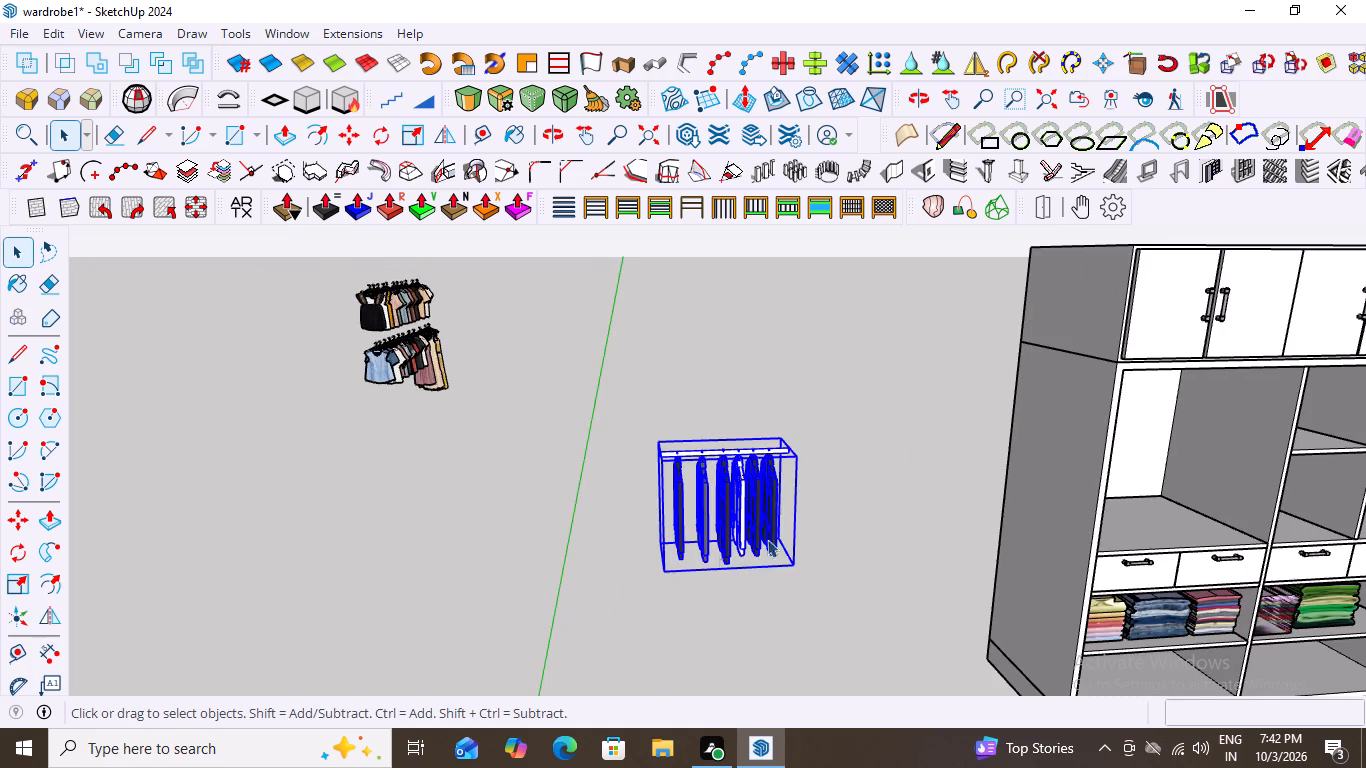
pyautogui.scroll(2, 797, 528)
pyautogui.press('m')
pyautogui.scroll(7, 772, 421)
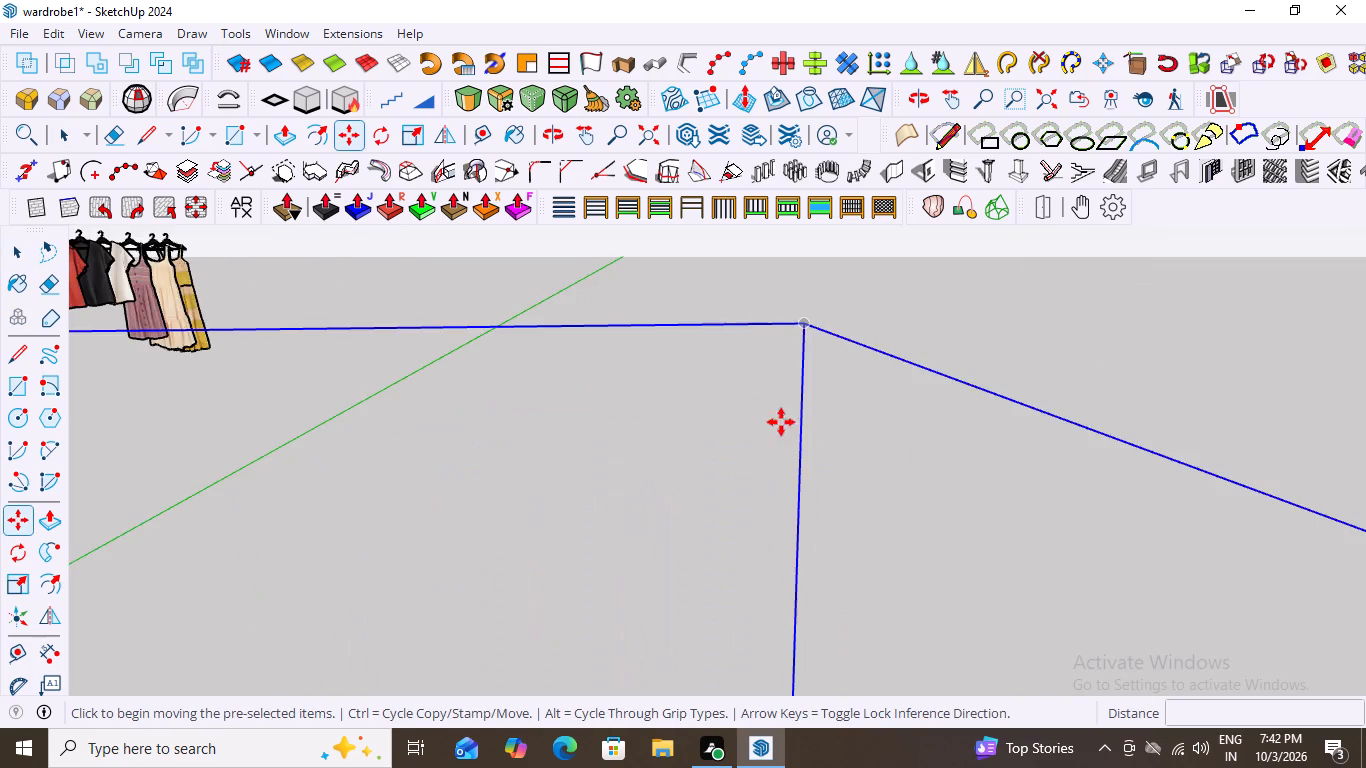
pyautogui.scroll(-4, 828, 441)
pyautogui.scroll(3, 802, 467)
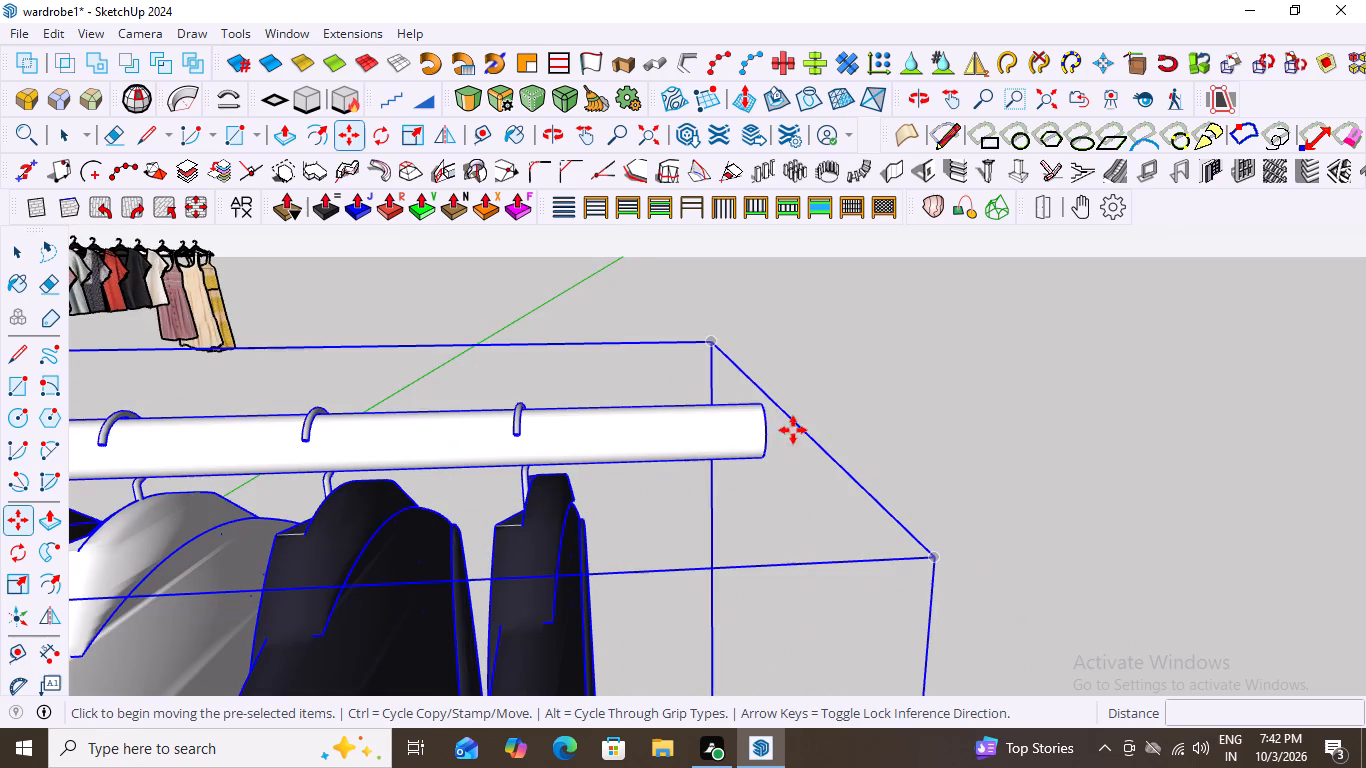
pyautogui.click(762, 405)
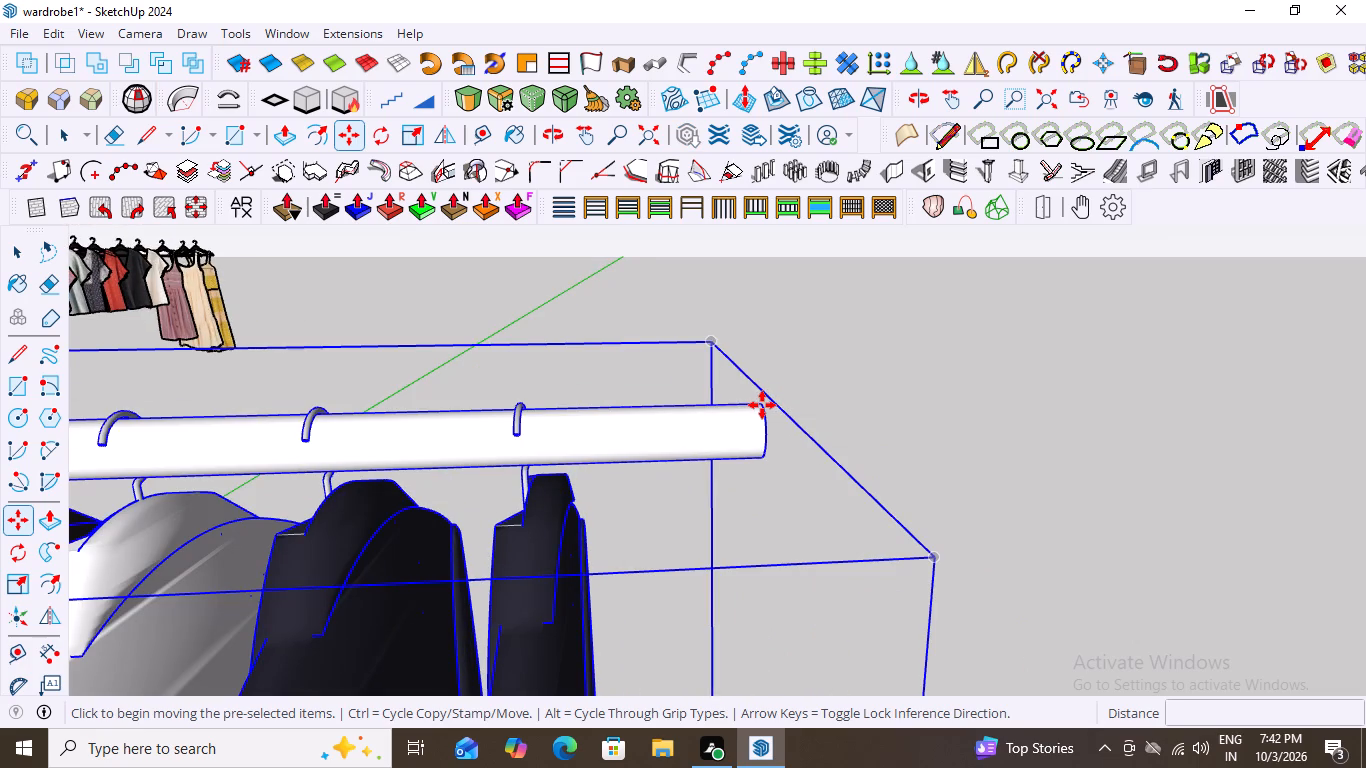
pyautogui.scroll(-10, 581, 424)
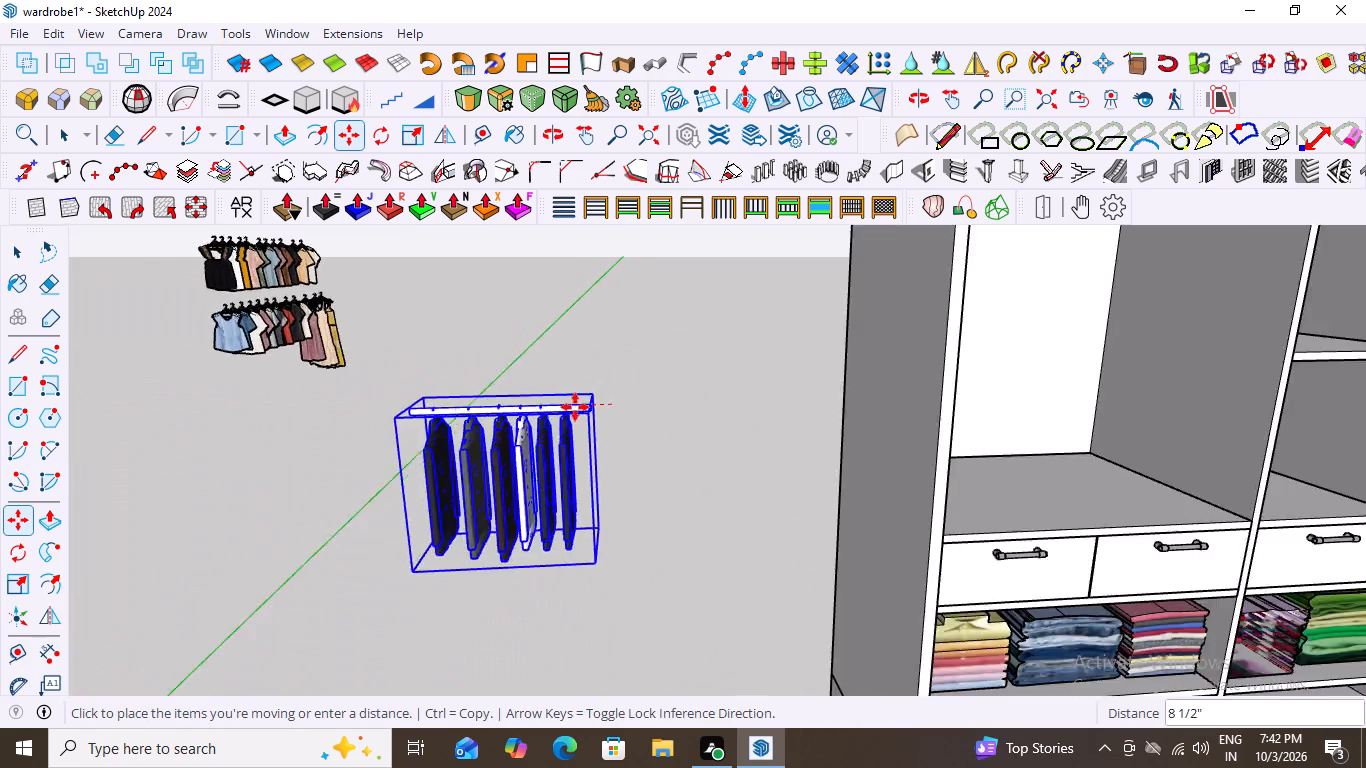
pyautogui.scroll(-6, 575, 407)
pyautogui.scroll(6, 807, 344)
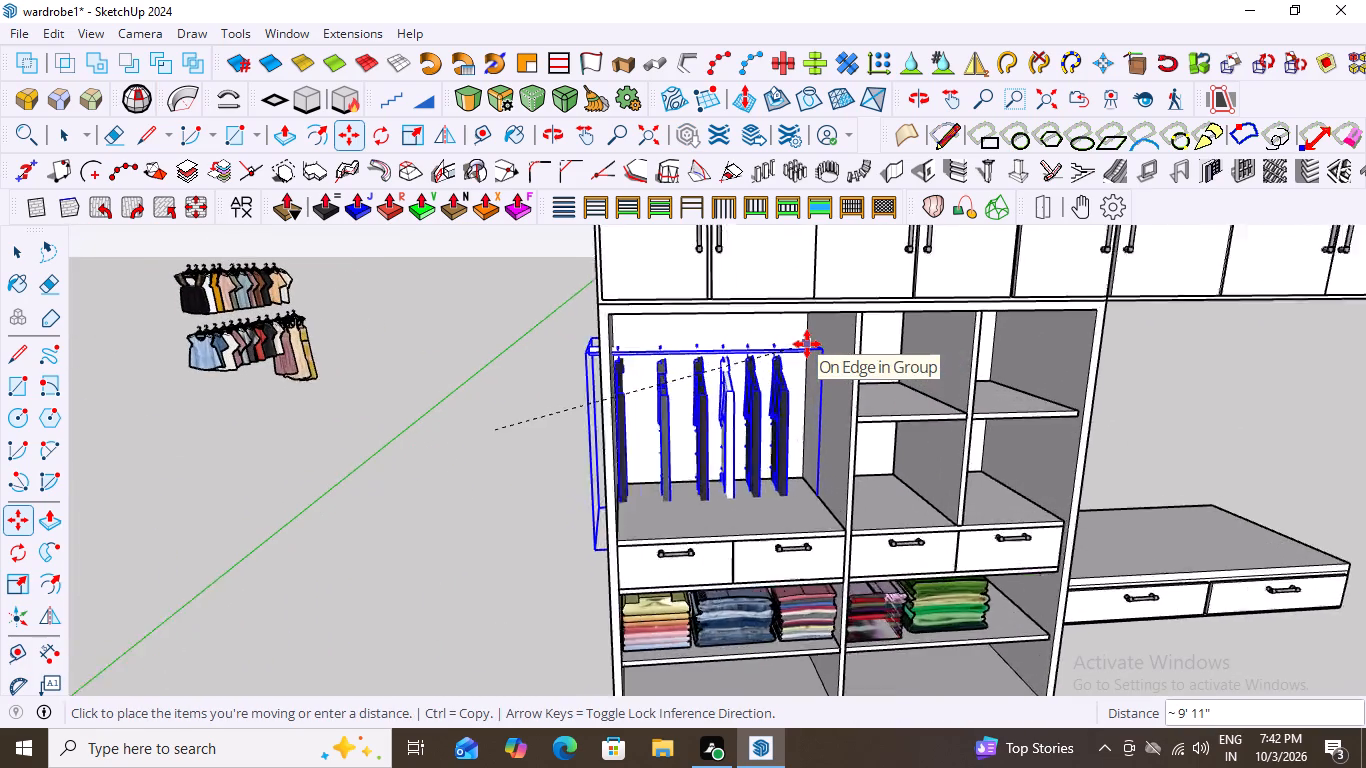
pyautogui.scroll(1, 807, 344)
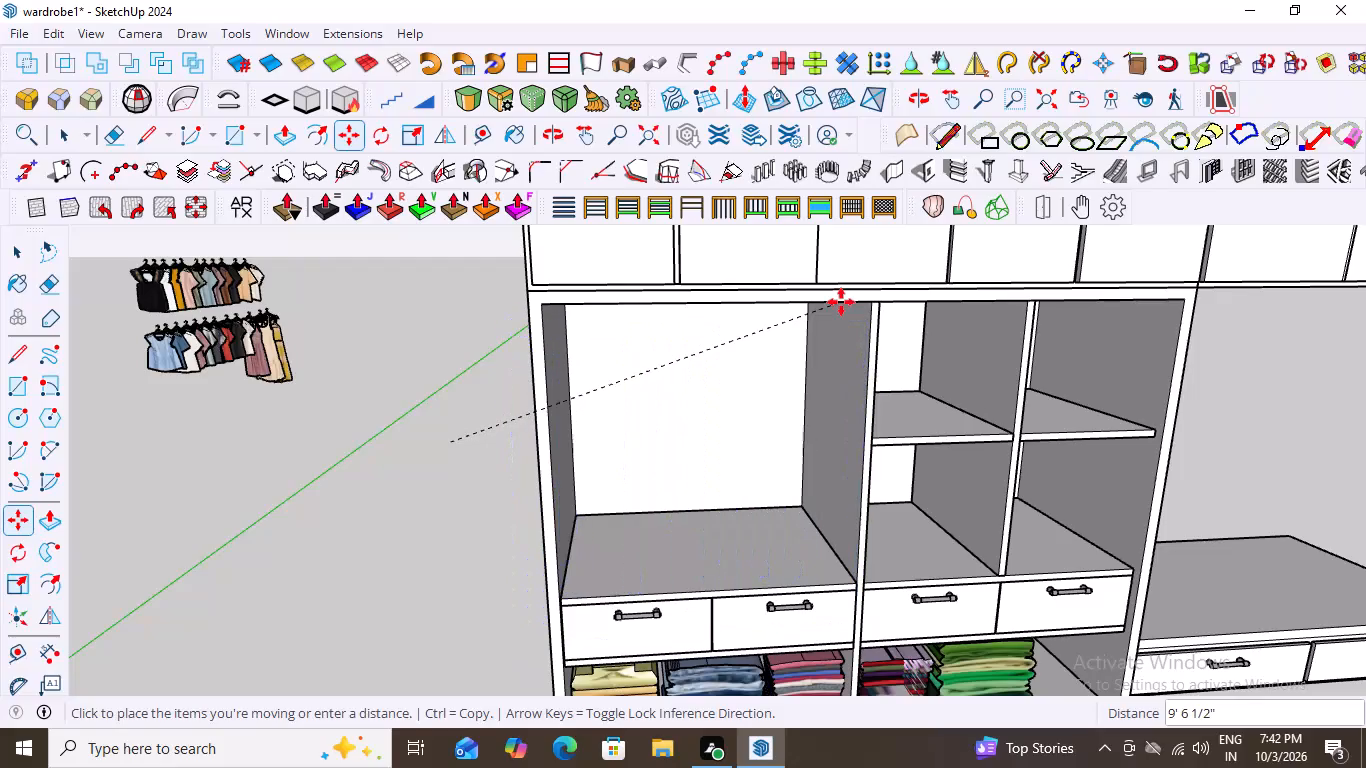
pyautogui.scroll(-6, 840, 329)
pyautogui.moveTo(840, 329); pyautogui.dragTo(814, 351, button='middle')
pyautogui.scroll(-1, 814, 351)
pyautogui.scroll(8, 847, 325)
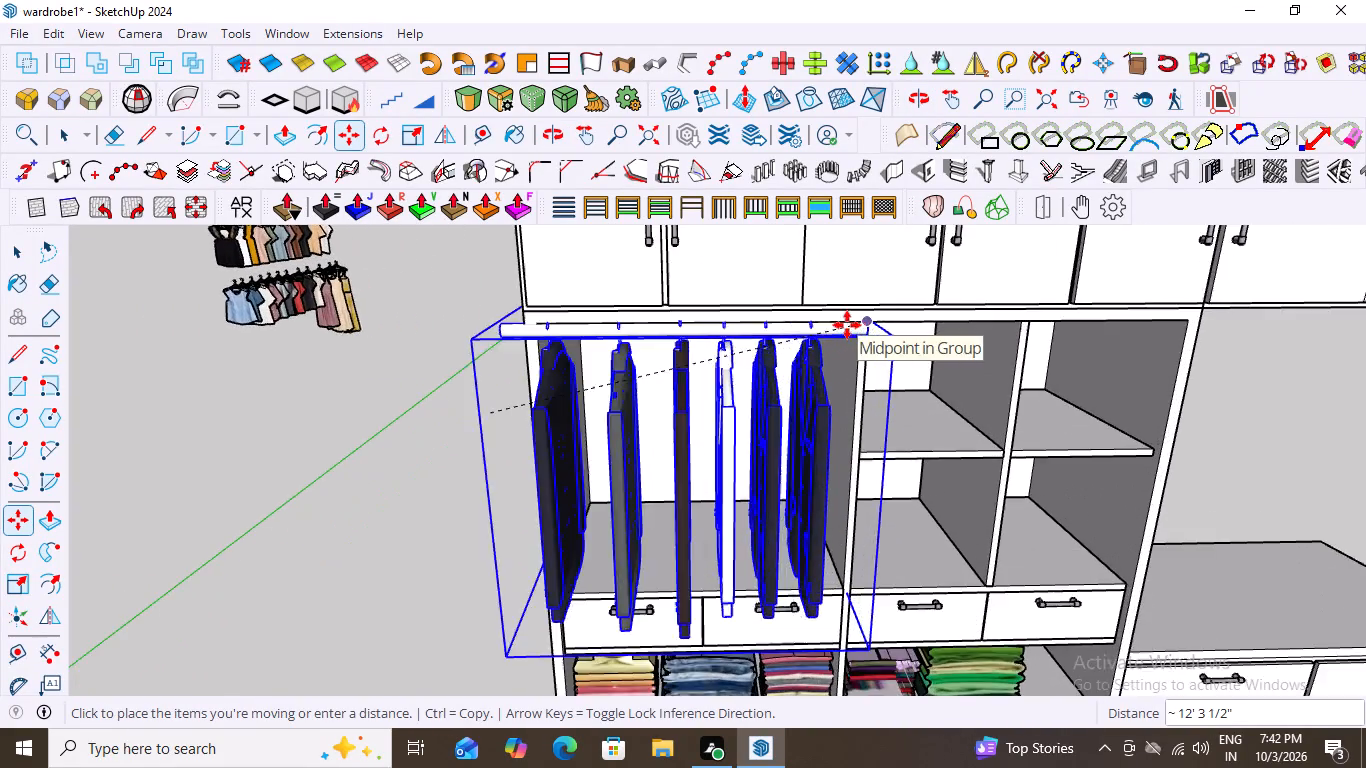
pyautogui.scroll(4, 847, 325)
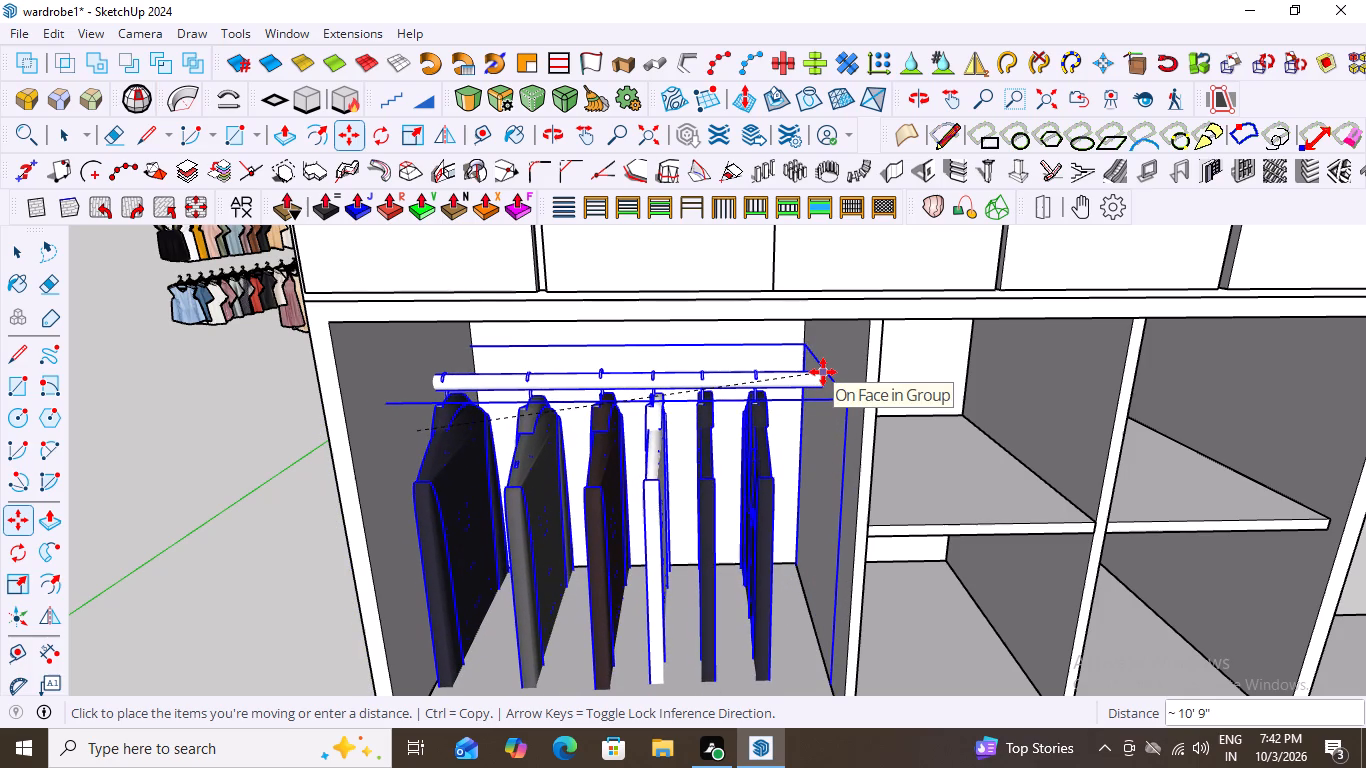
pyautogui.click(823, 372)
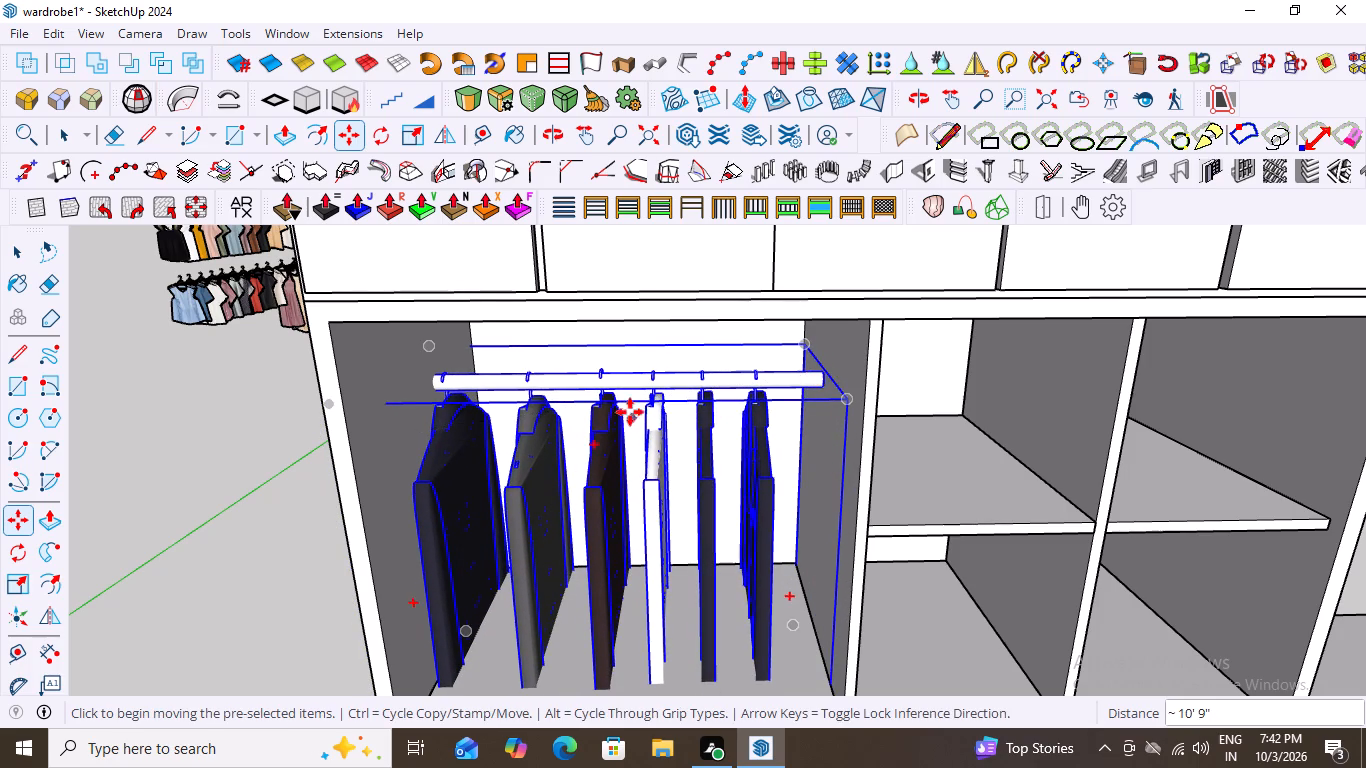
# Scale the suit rack down uniformly from its outer upper corner to about 0.98 to fit the hanging compartment.
pyautogui.scroll(-5, 668, 380)
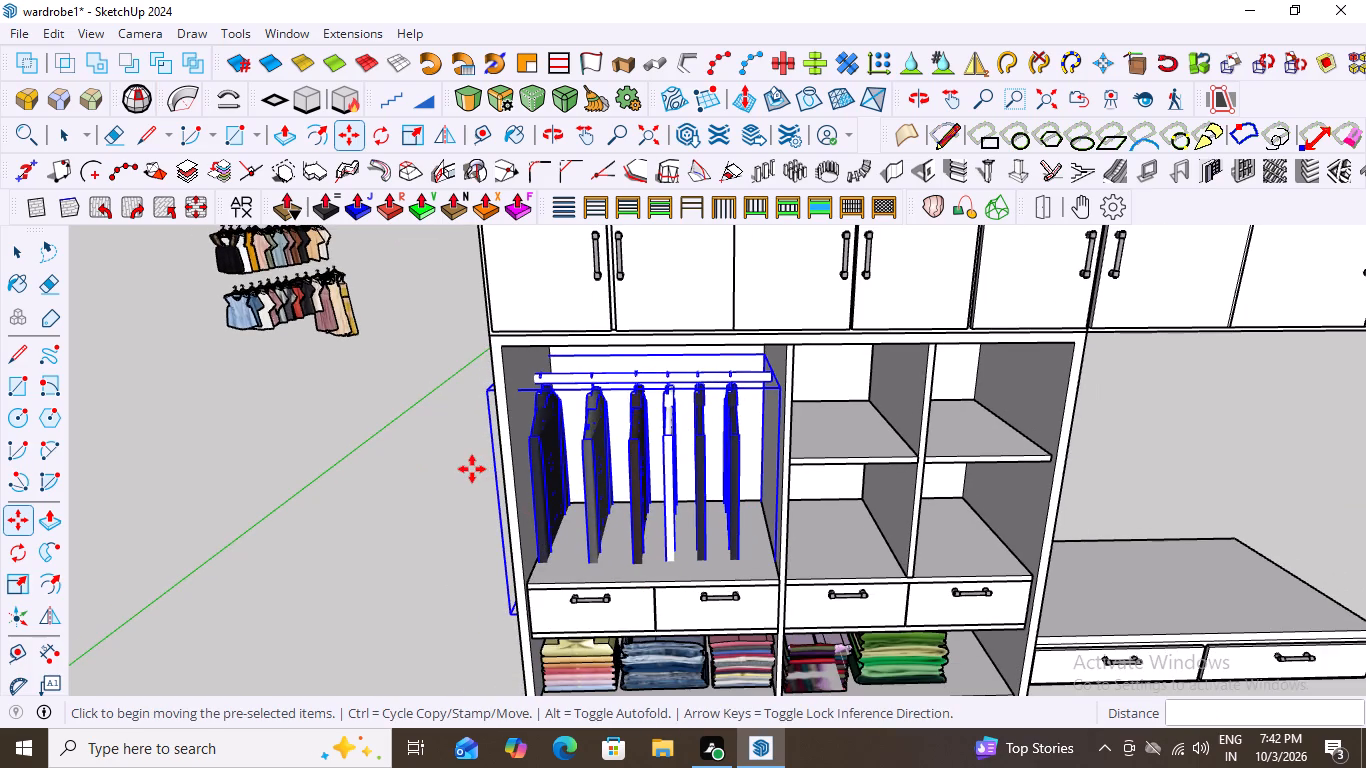
pyautogui.press('s')
pyautogui.scroll(2, 525, 409)
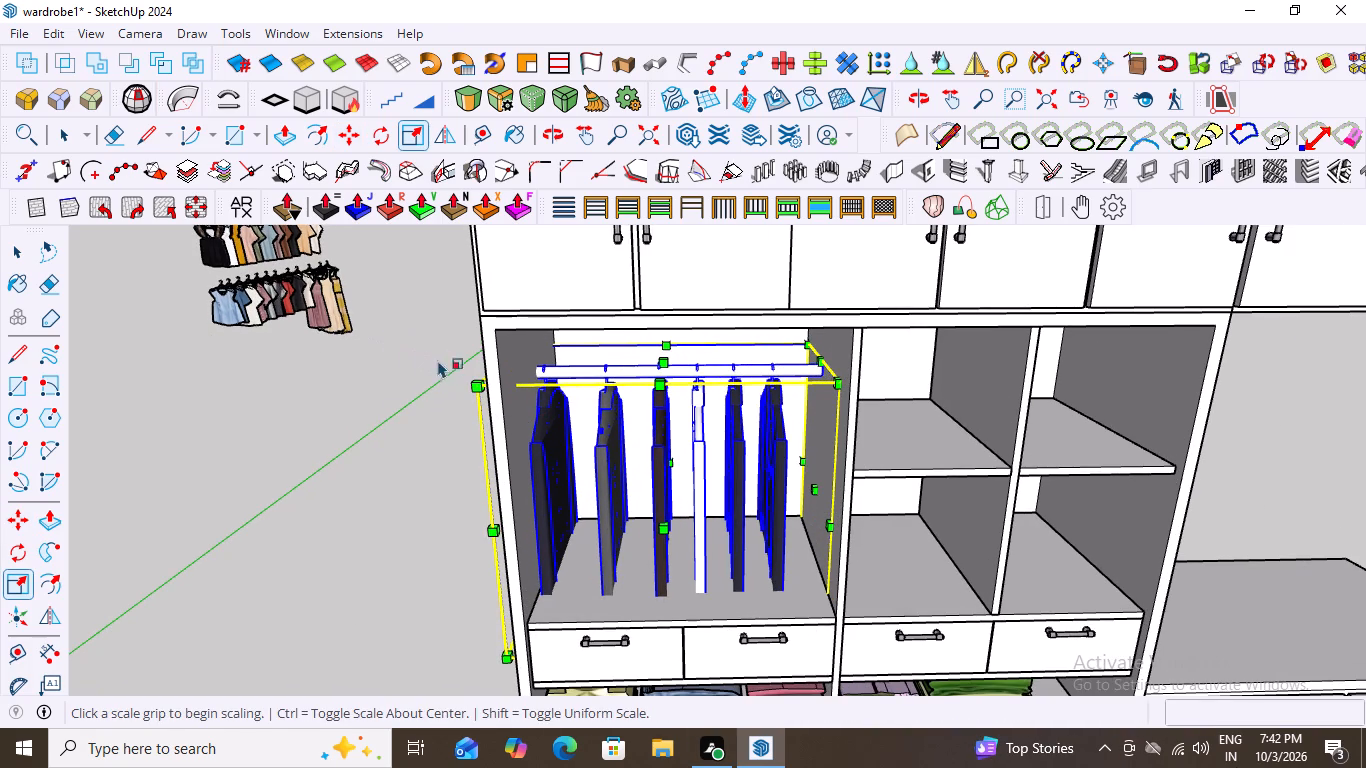
pyautogui.click(478, 390)
pyautogui.moveTo(485, 390); pyautogui.dragTo(498, 390)
pyautogui.click(498, 390)
pyautogui.moveTo(510, 381); pyautogui.dragTo(521, 373)
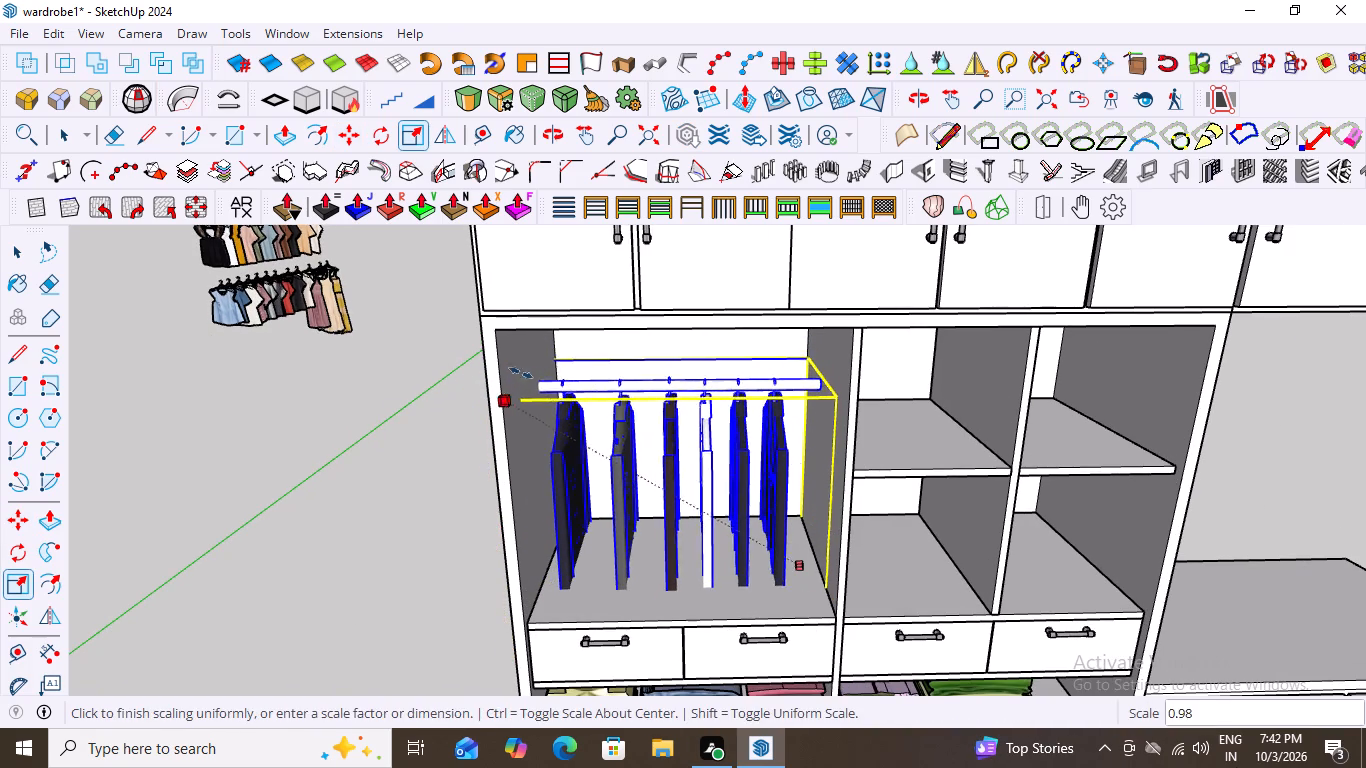
# Finish the suit rack's uniform scaling at about 0.98 inside the hanging compartment.
pyautogui.moveTo(521, 373); pyautogui.dragTo(521, 372)
pyautogui.moveTo(523, 371); pyautogui.dragTo(549, 356)
pyautogui.scroll(-3, 1039, 509)
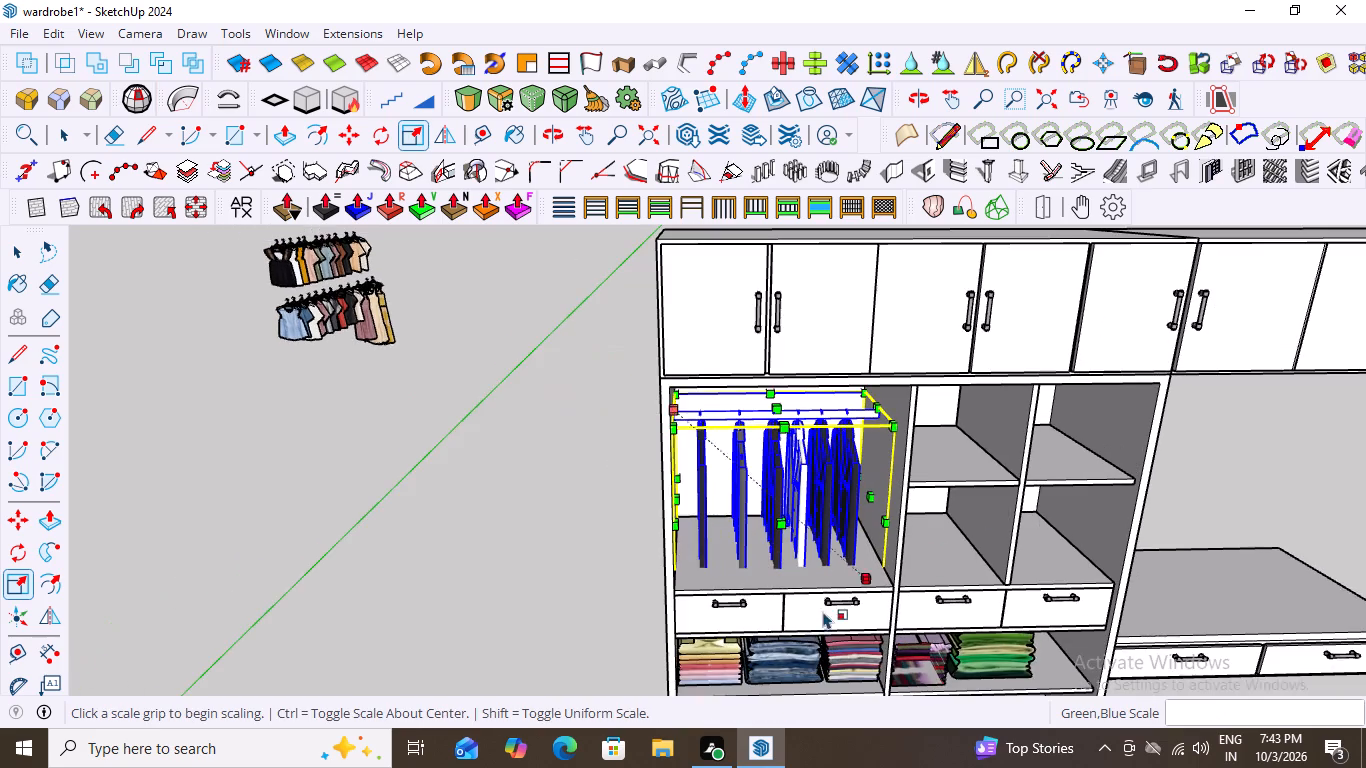
# Move the scaled suit rack about 7" up along the blue axis, toward the top of the hanging compartment, and deselect it.
pyautogui.scroll(3, 743, 645)
pyautogui.scroll(7, 673, 577)
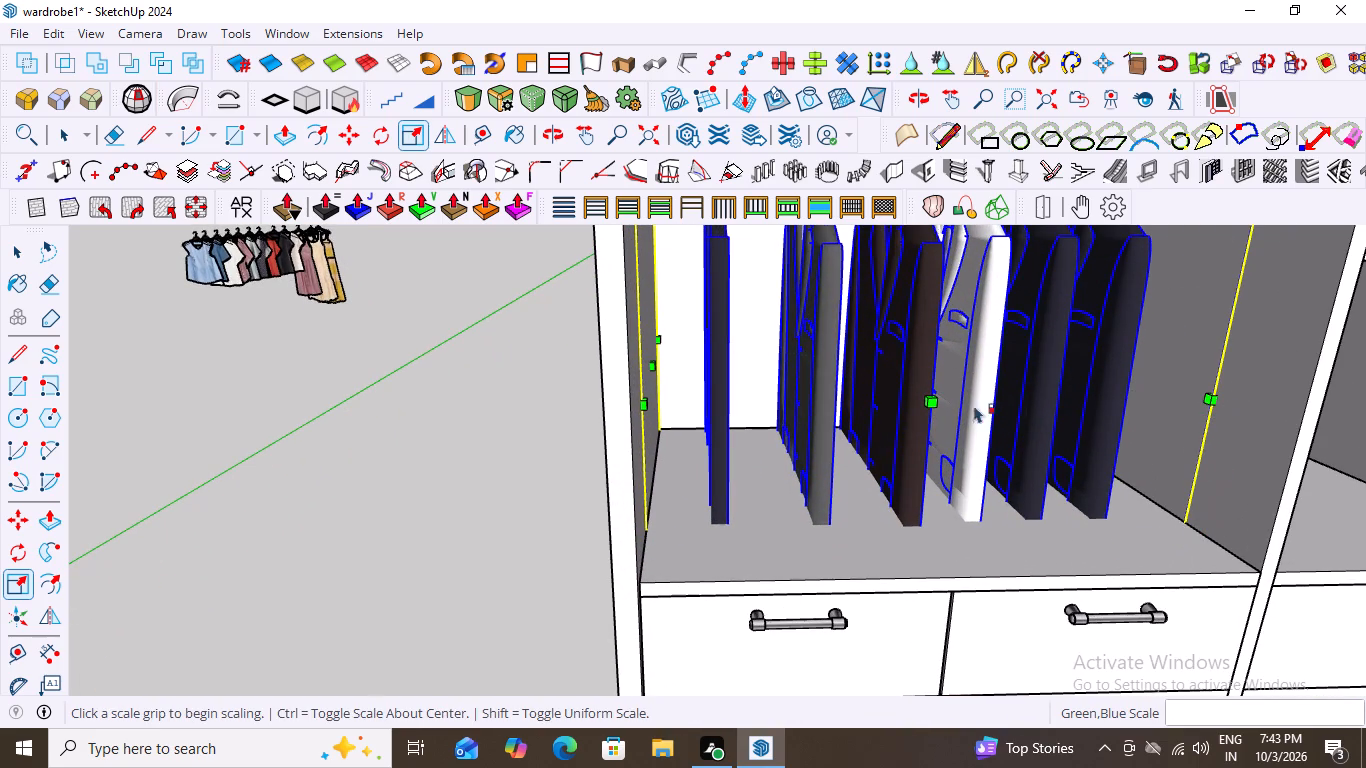
pyautogui.scroll(-6, 842, 542)
pyautogui.scroll(-3, 813, 434)
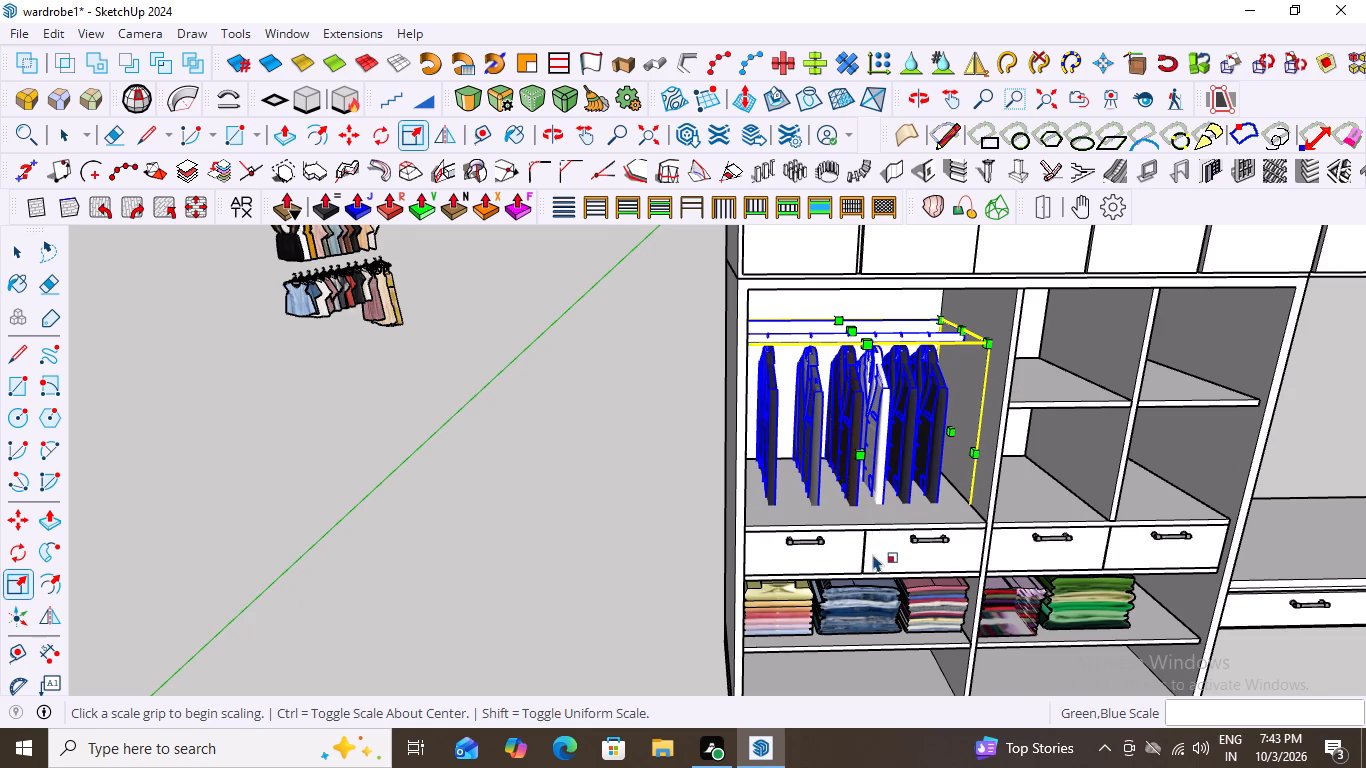
pyautogui.scroll(13, 873, 554)
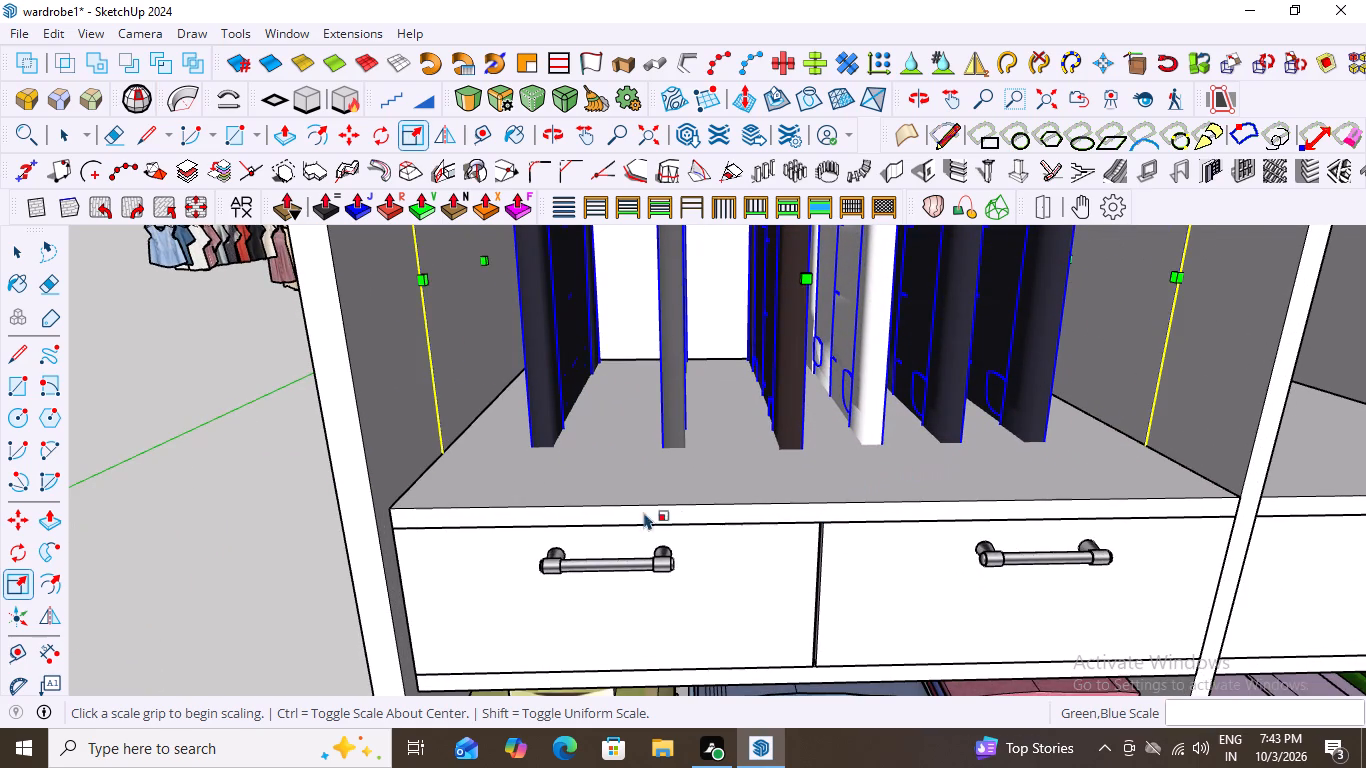
pyautogui.scroll(-7, 867, 436)
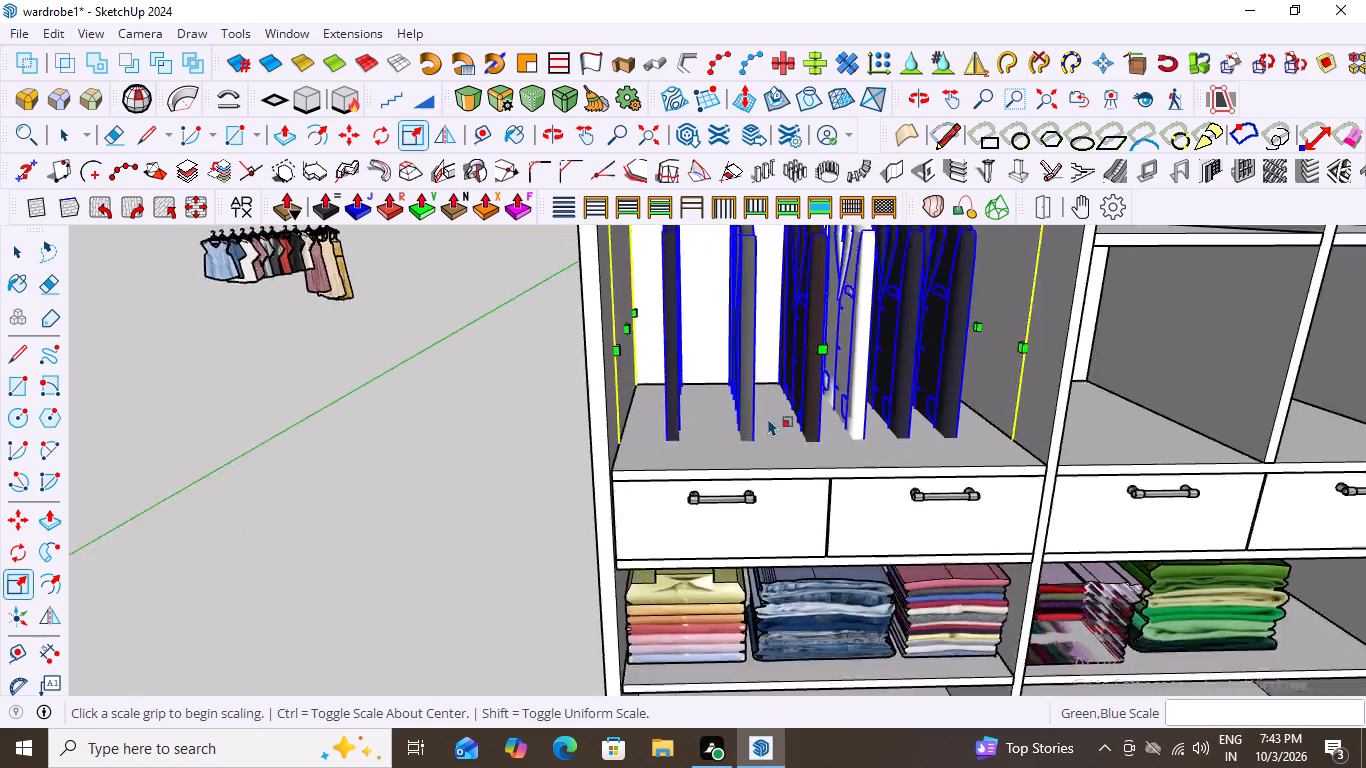
pyautogui.scroll(-7, 768, 418)
pyautogui.press('space')
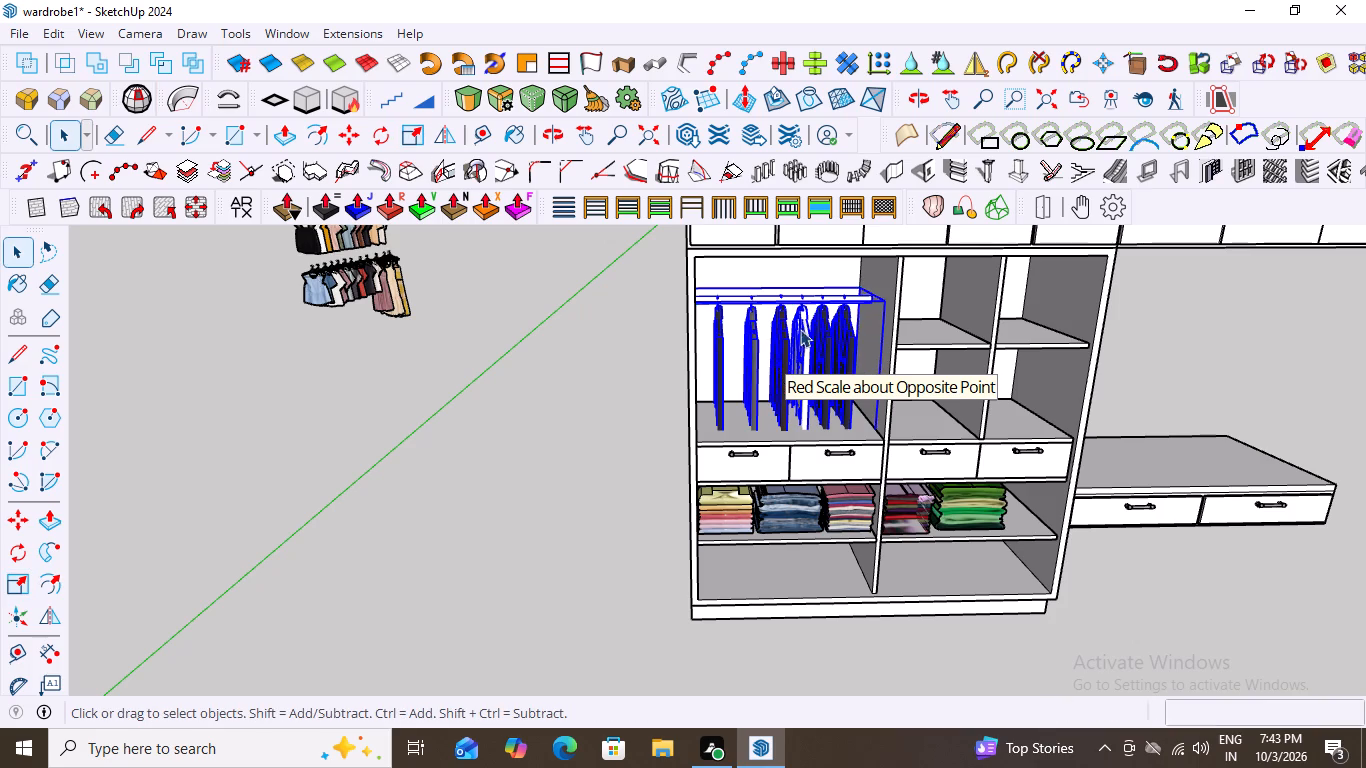
pyautogui.click(803, 325)
pyautogui.write('mm')
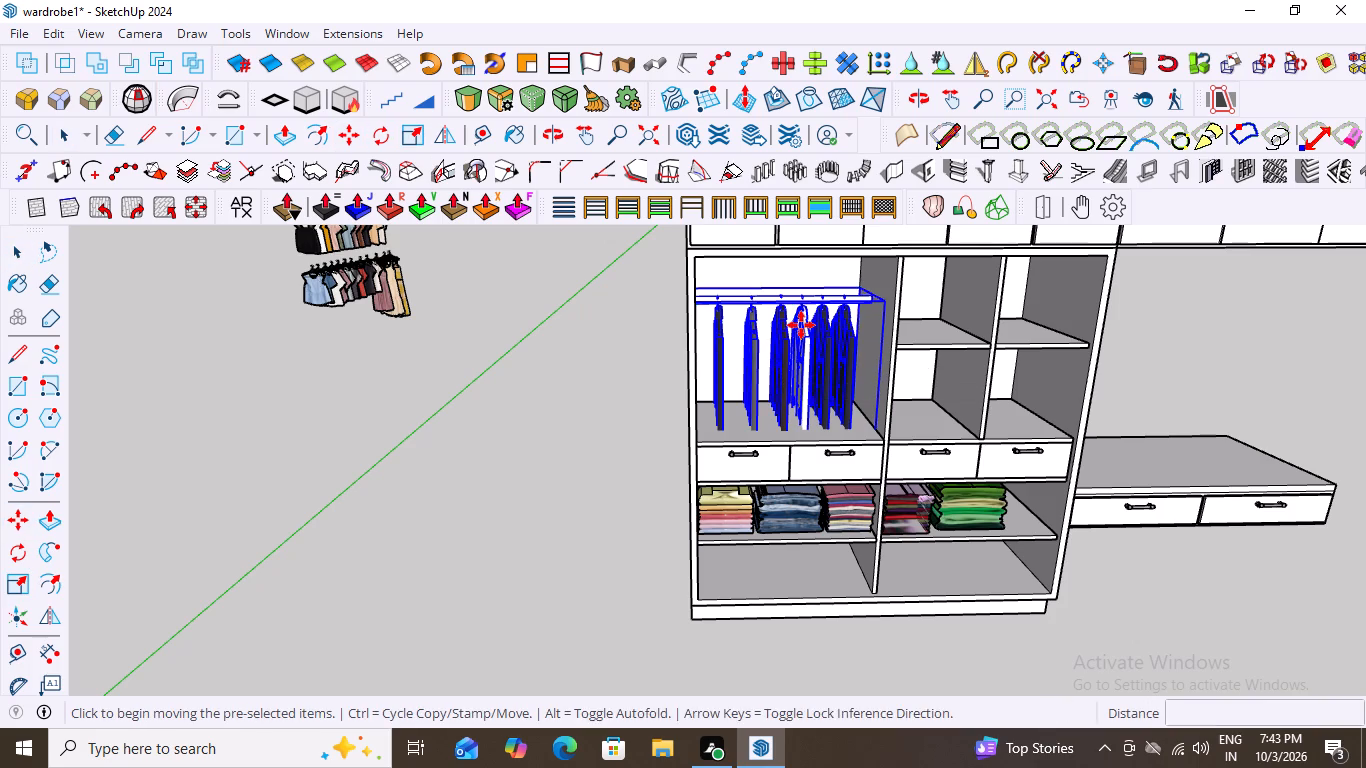
pyautogui.click(890, 304)
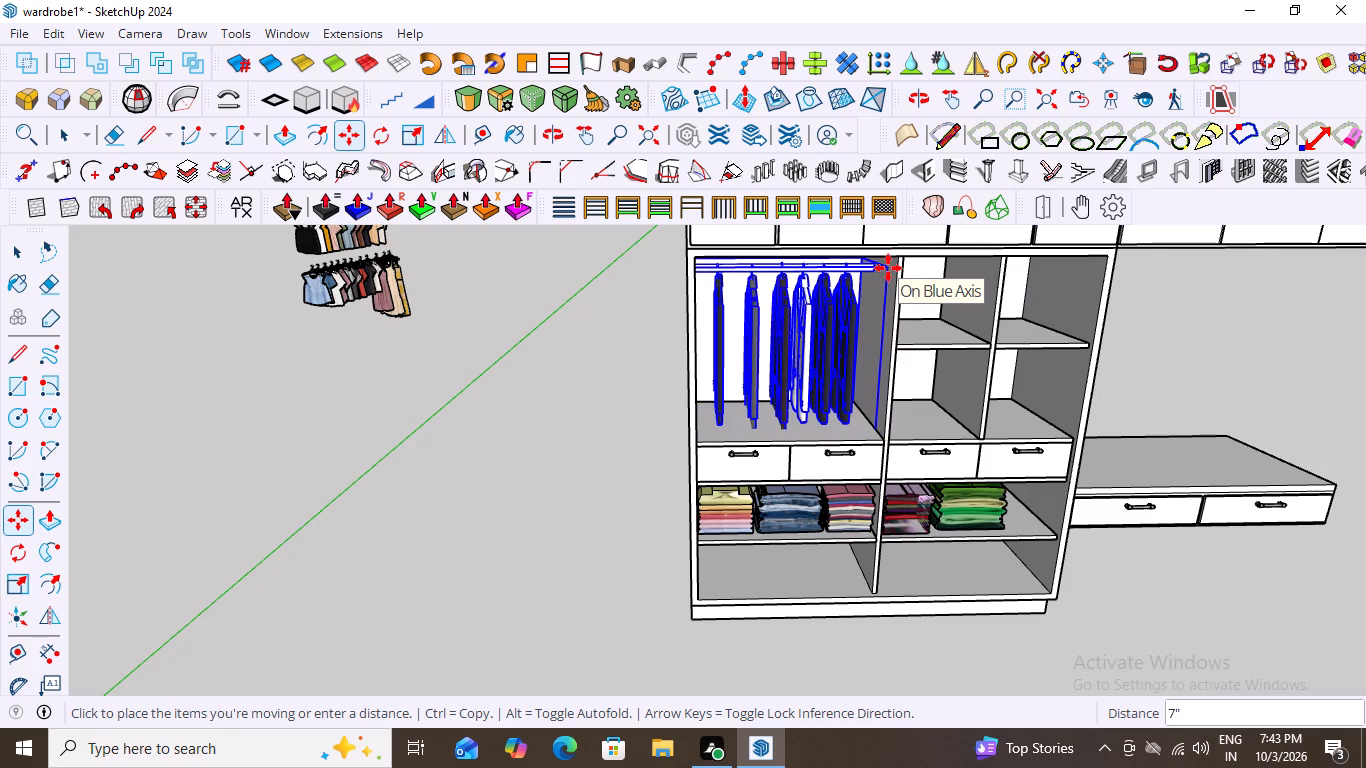
pyautogui.click(888, 268)
pyautogui.press('space')
pyautogui.click(529, 332)
# Move the suit rack about 1 1/2" further up from its upper corner beside the compartment divider, and deselect it.
pyautogui.scroll(-4, 532, 352)
pyautogui.moveTo(685, 368); pyautogui.dragTo(691, 319, button='middle')
pyautogui.scroll(1, 633, 392)
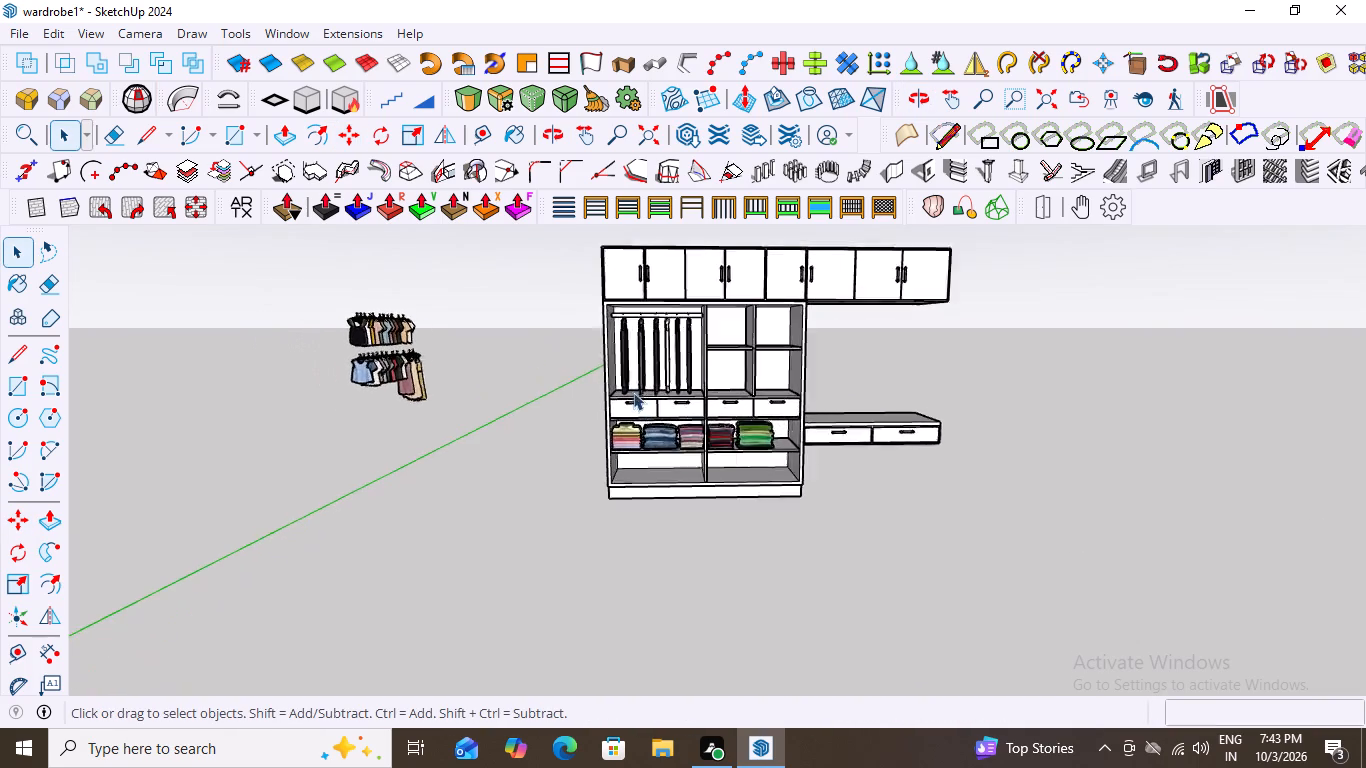
pyautogui.scroll(12, 633, 392)
pyautogui.moveTo(652, 369); pyautogui.dragTo(786, 357, button='middle')
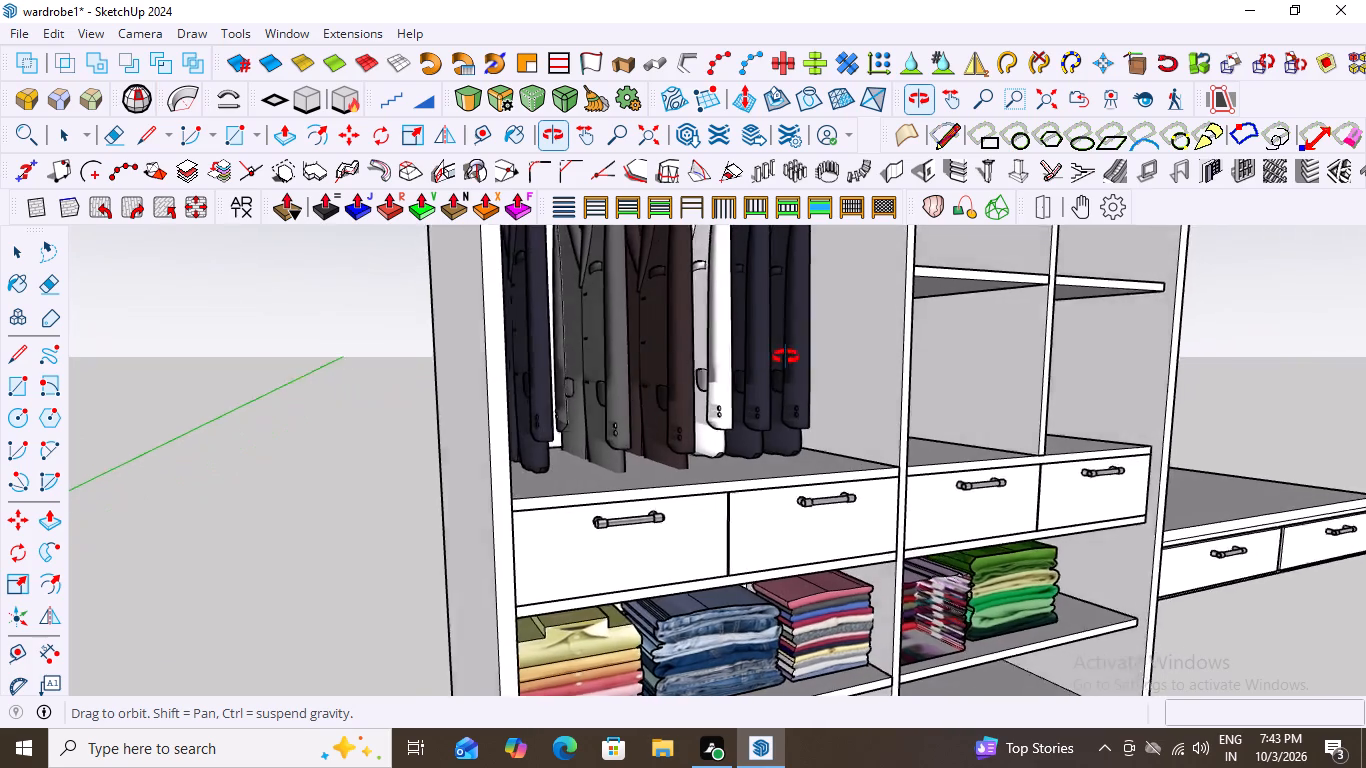
pyautogui.moveTo(786, 357); pyautogui.dragTo(668, 406, button='middle')
pyautogui.scroll(-6, 668, 406)
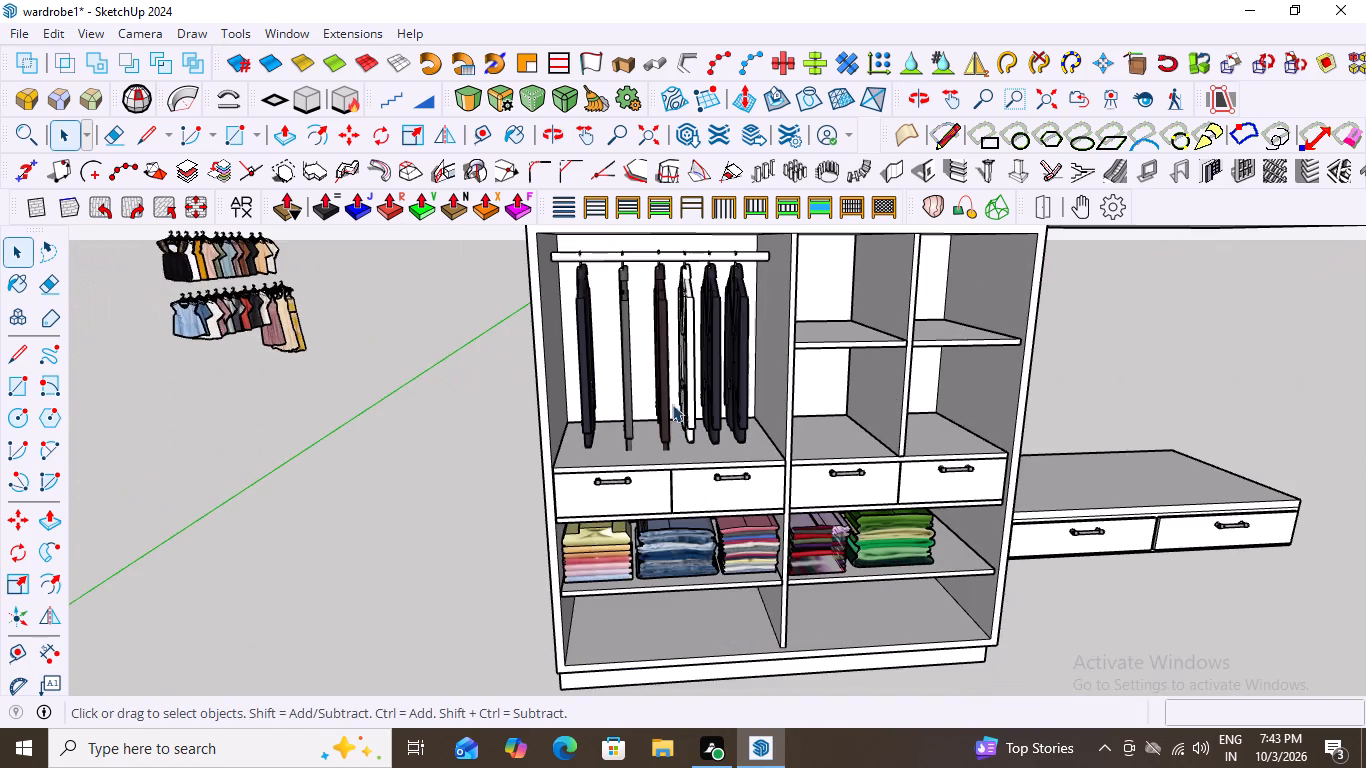
pyautogui.scroll(2, 663, 359)
pyautogui.scroll(-5, 606, 331)
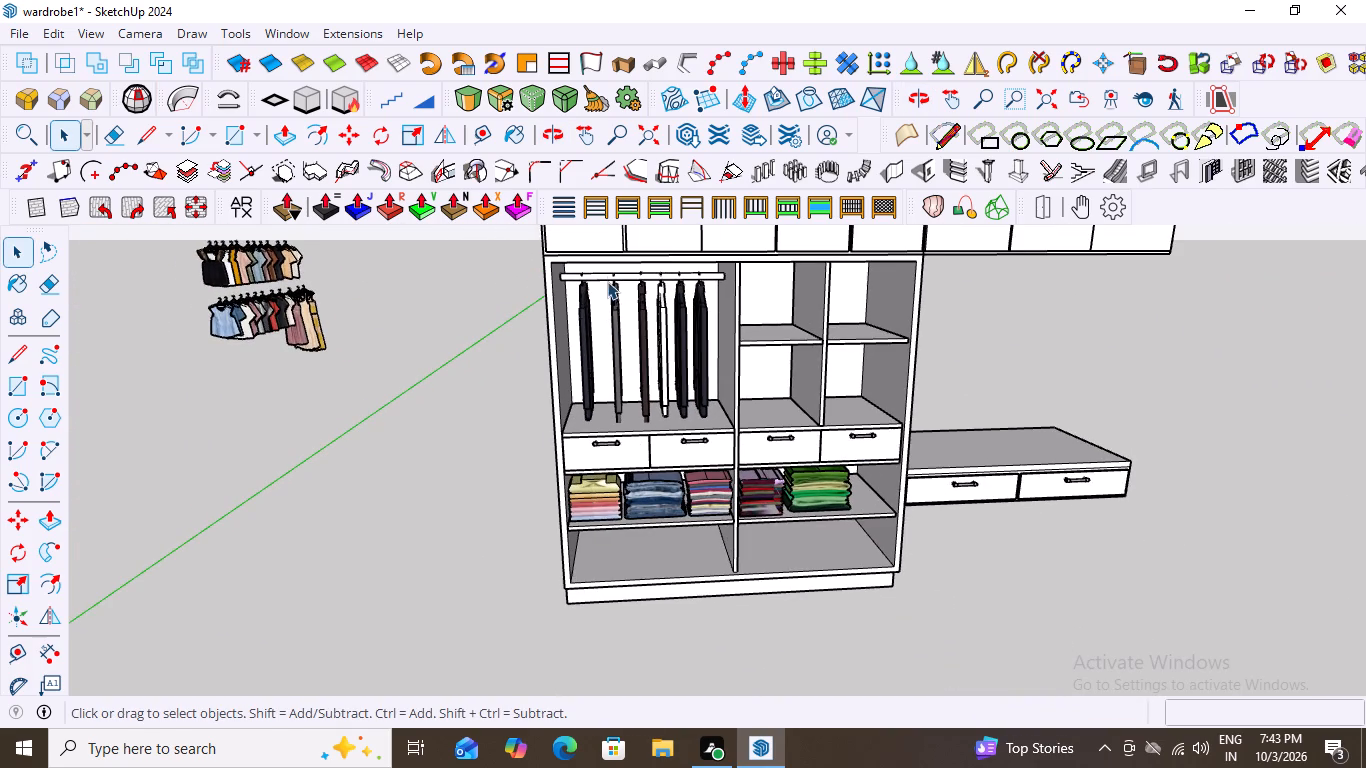
pyautogui.click(608, 272)
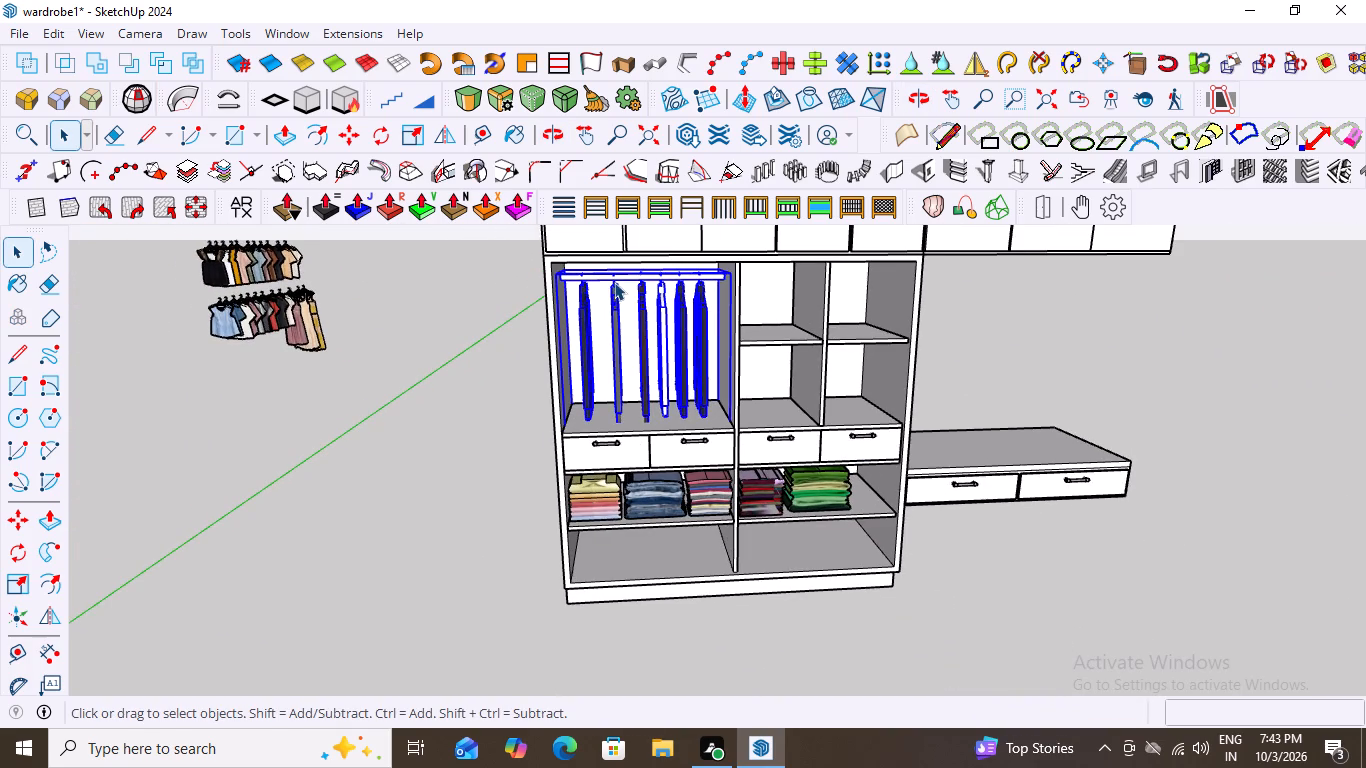
pyautogui.press('m')
pyautogui.scroll(6, 729, 276)
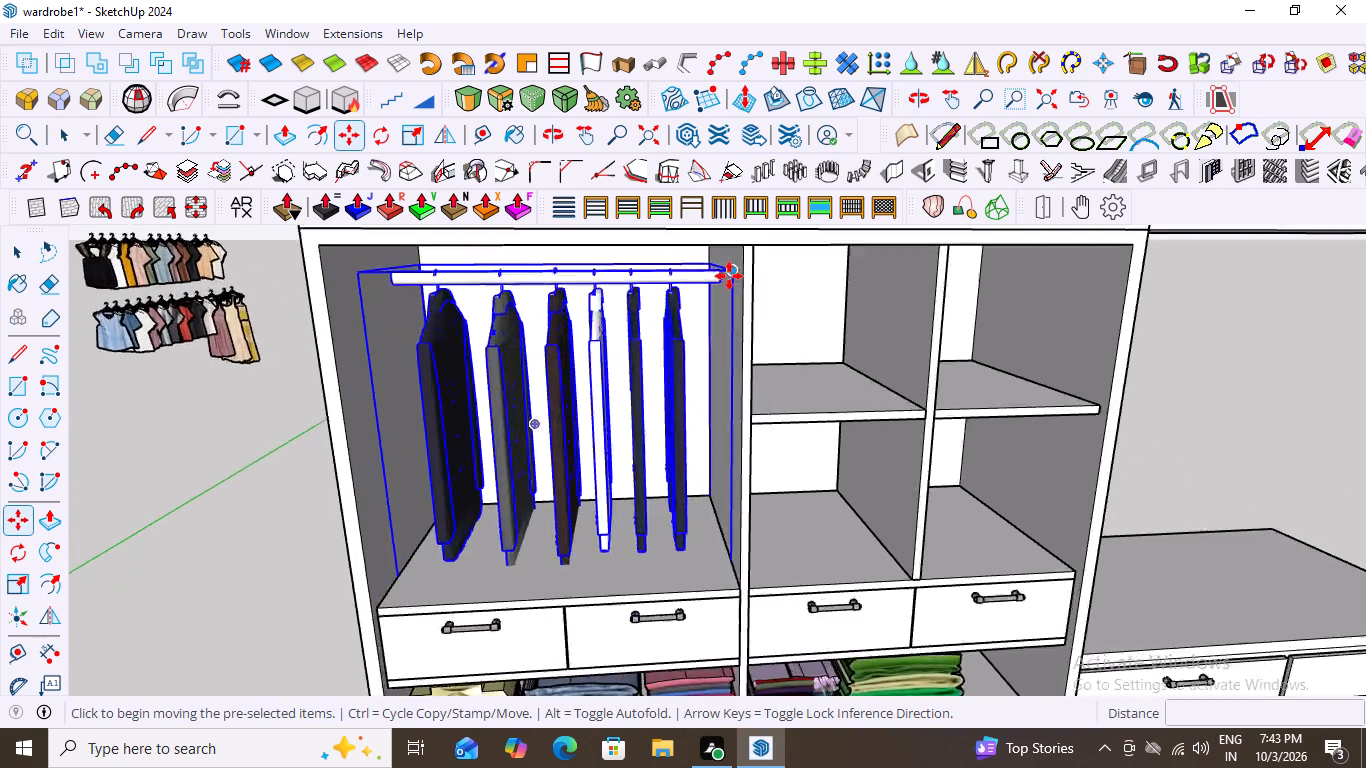
pyautogui.scroll(4, 729, 276)
pyautogui.click(737, 268)
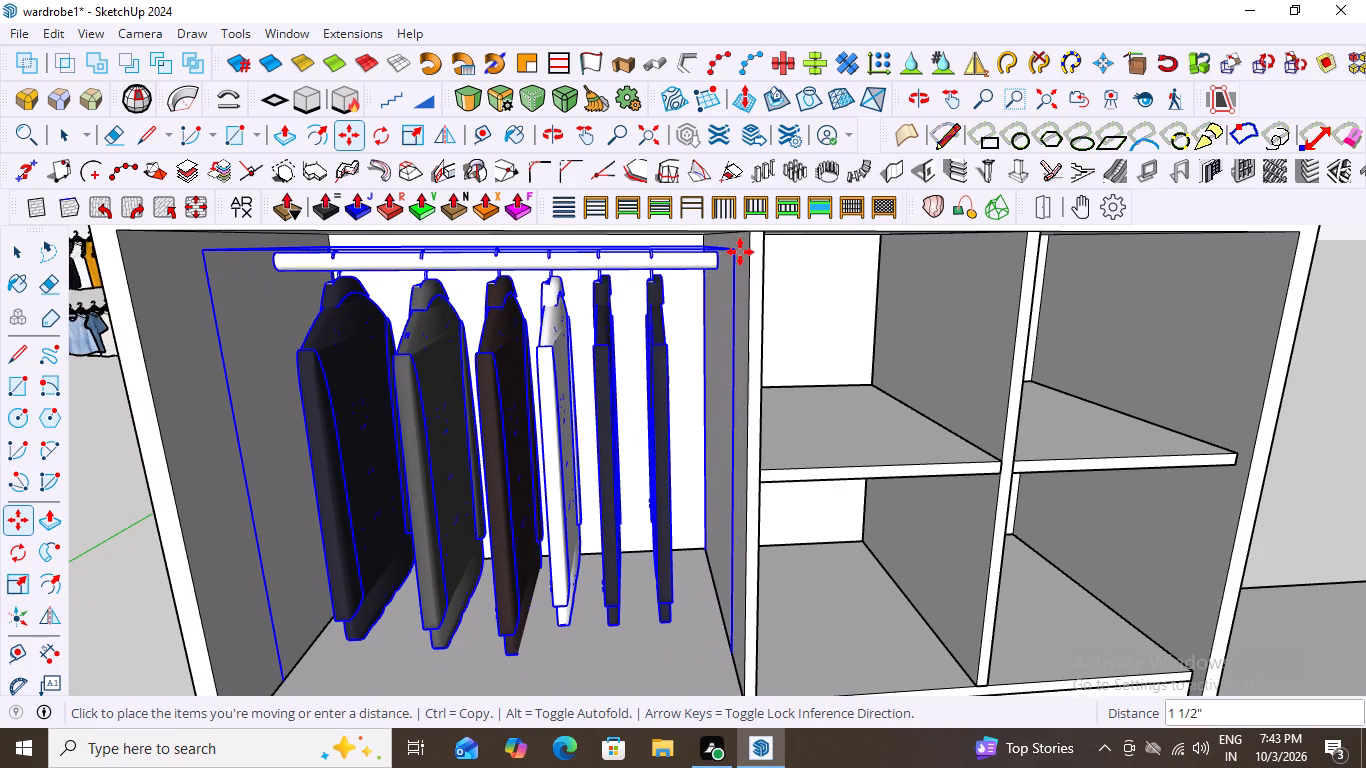
pyautogui.click(740, 252)
pyautogui.scroll(-11, 683, 273)
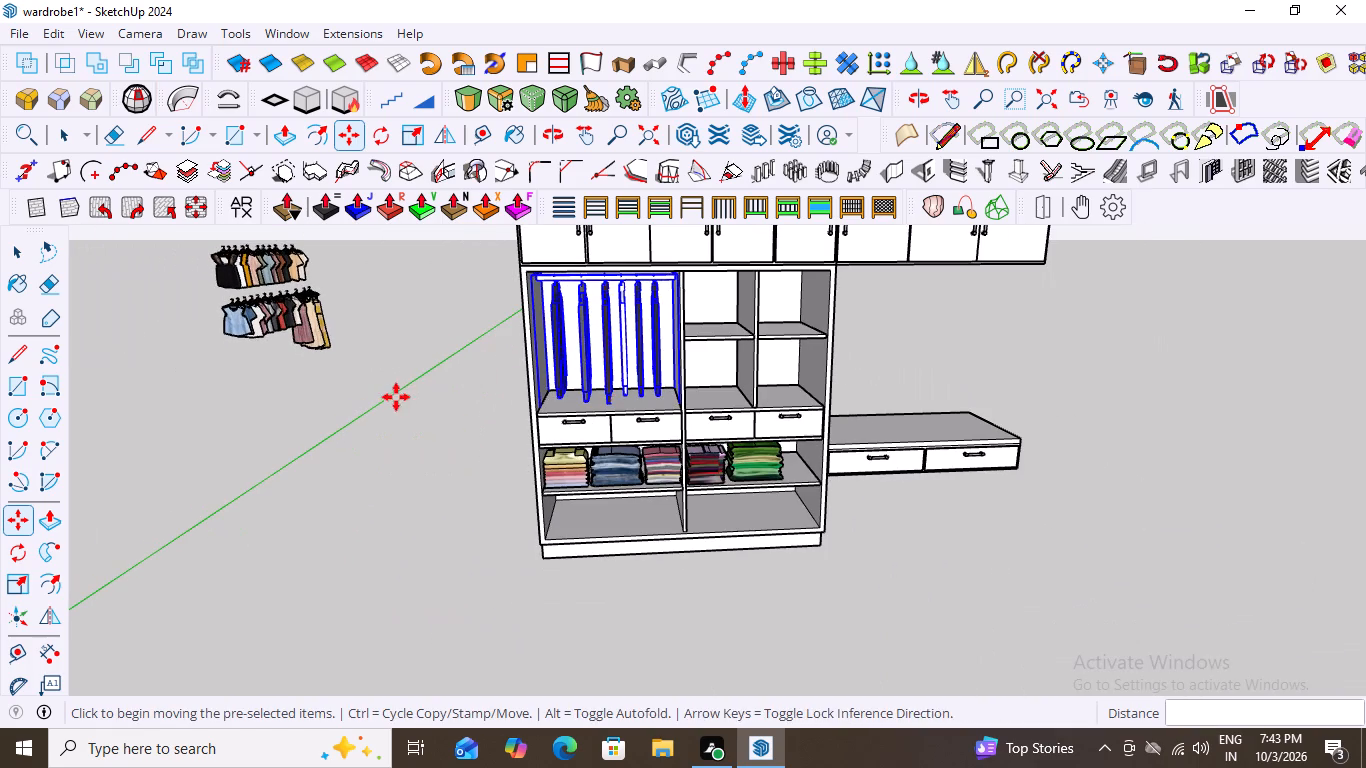
pyautogui.press('space')
pyautogui.click(387, 359)
# Examine from several angles how the suit rack sits in the hanging compartment above the drawers and folded clothes.
pyautogui.scroll(-3, 420, 367)
pyautogui.moveTo(572, 338); pyautogui.dragTo(608, 287, button='middle')
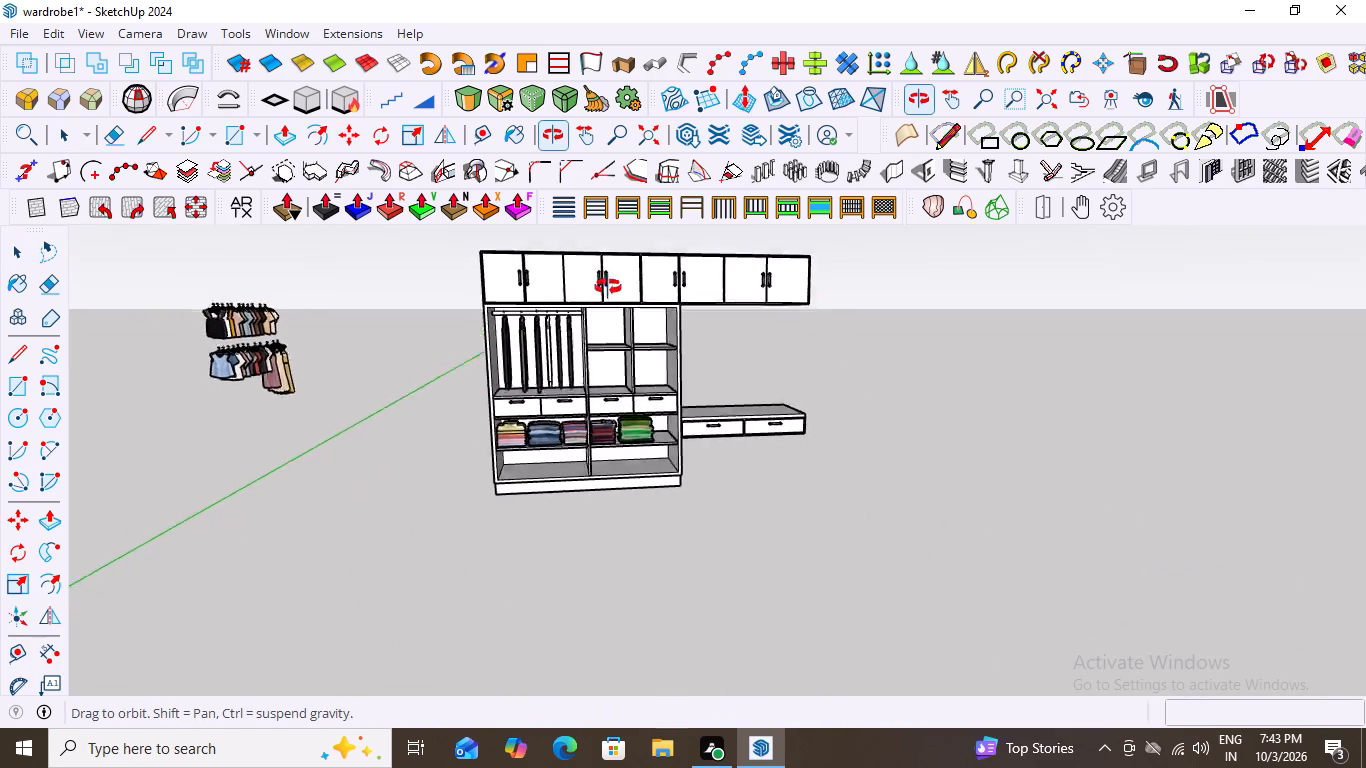
pyautogui.moveTo(608, 287); pyautogui.dragTo(519, 268, button='middle')
pyautogui.middleClick(648, 296)
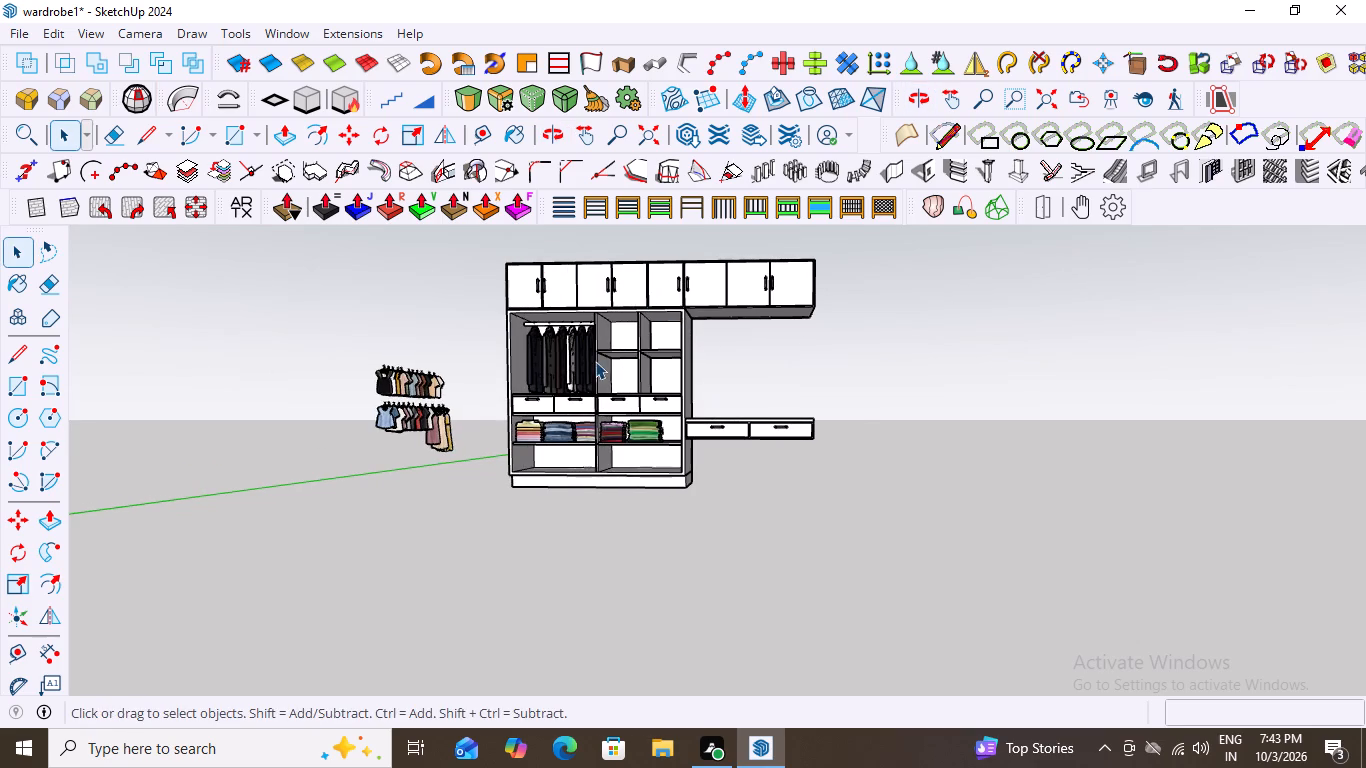
pyautogui.scroll(2, 593, 361)
pyautogui.moveTo(602, 359); pyautogui.dragTo(614, 372, button='middle')
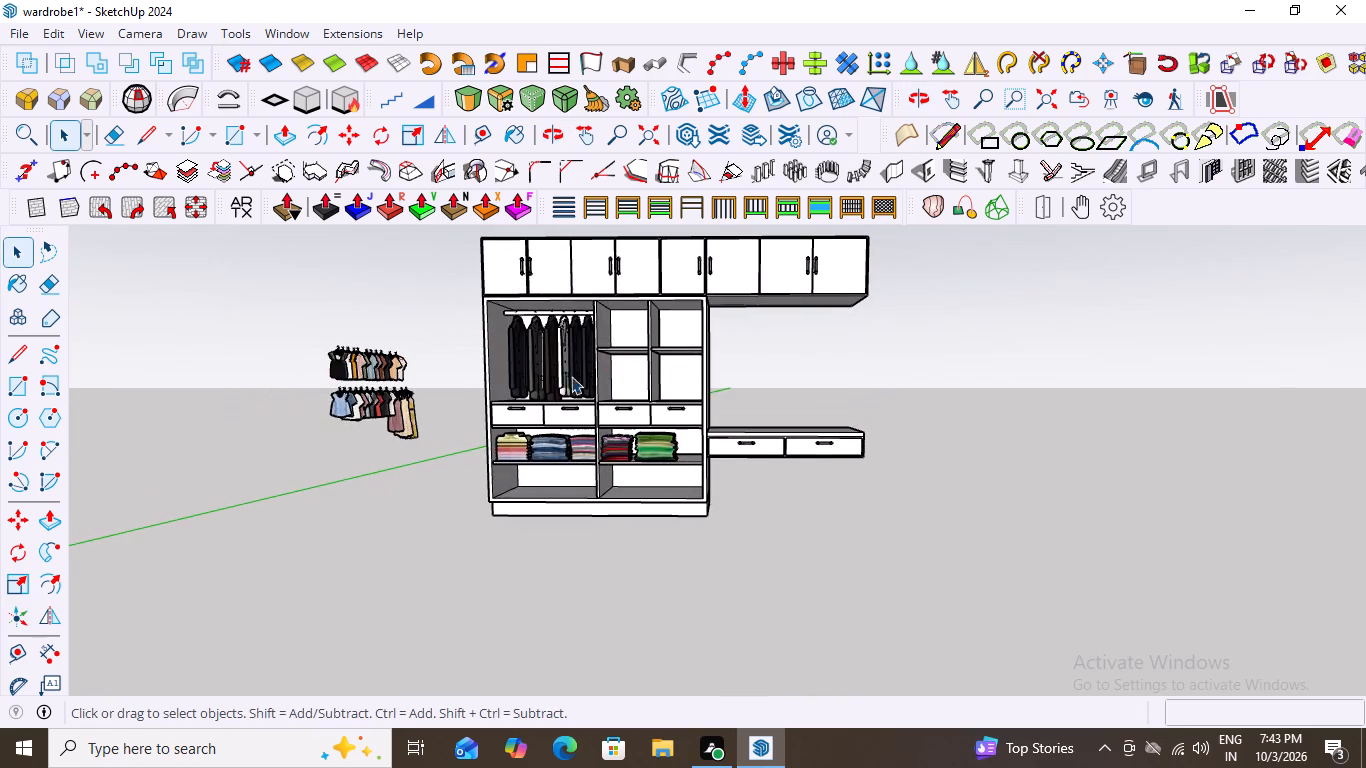
pyautogui.scroll(11, 539, 368)
pyautogui.scroll(-7, 535, 367)
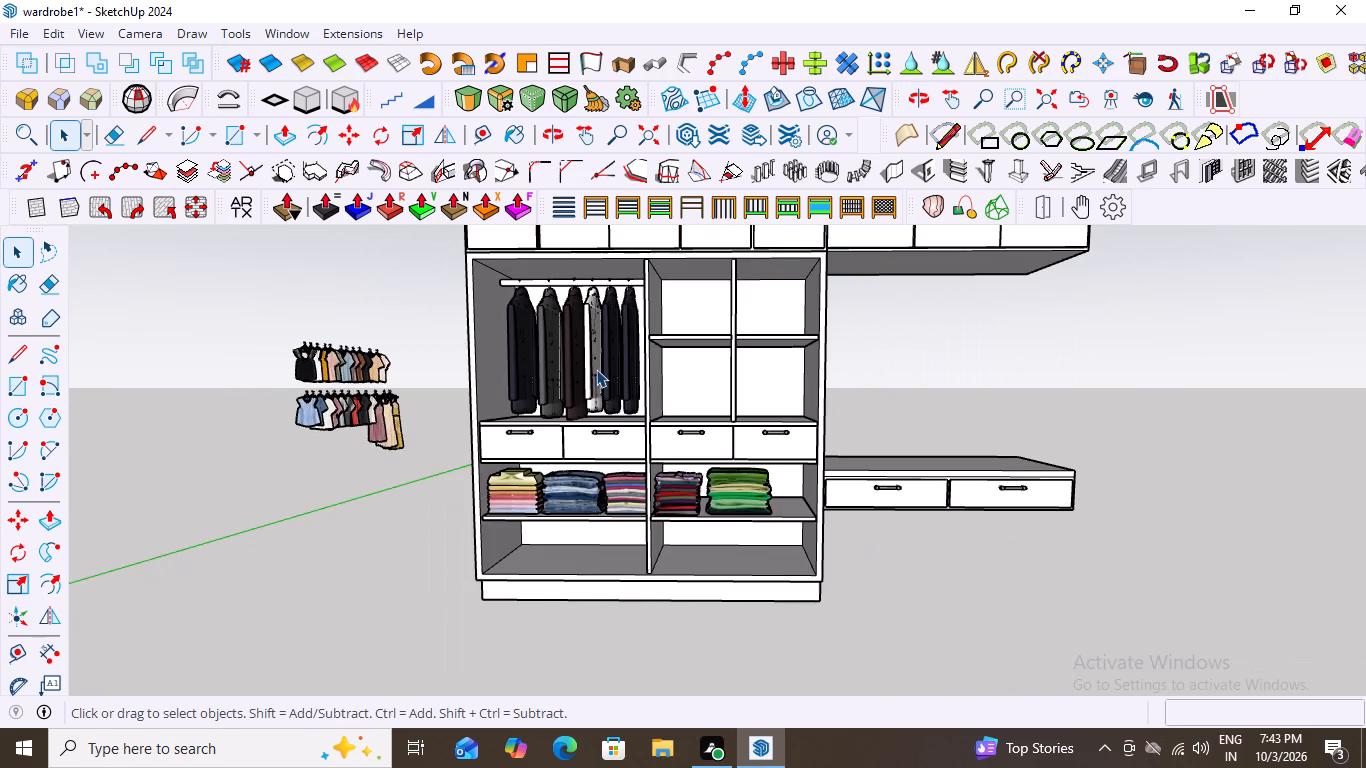
pyautogui.scroll(-1, 740, 376)
pyautogui.moveTo(613, 355); pyautogui.dragTo(706, 361, button='middle')
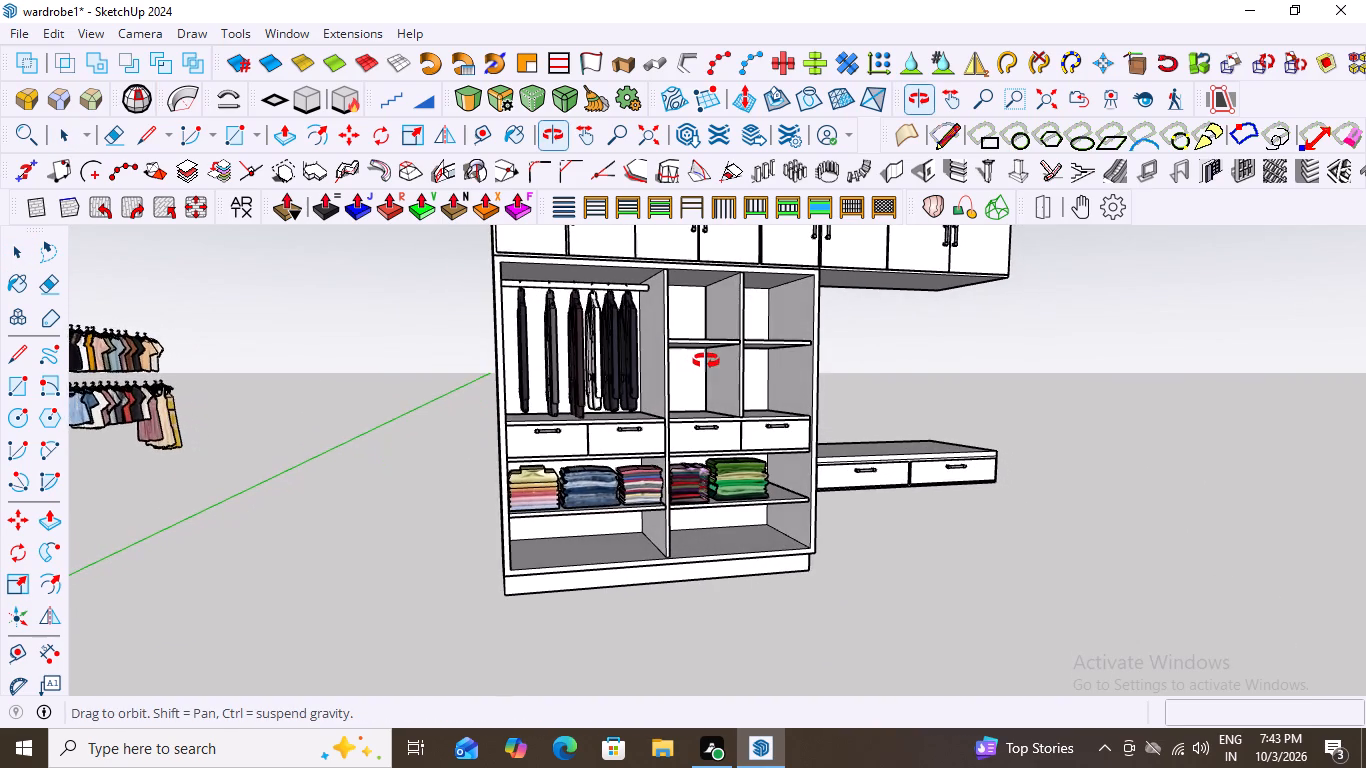
pyautogui.moveTo(706, 361); pyautogui.dragTo(690, 361, button='middle')
pyautogui.scroll(5, 523, 361)
pyautogui.scroll(-1, 532, 358)
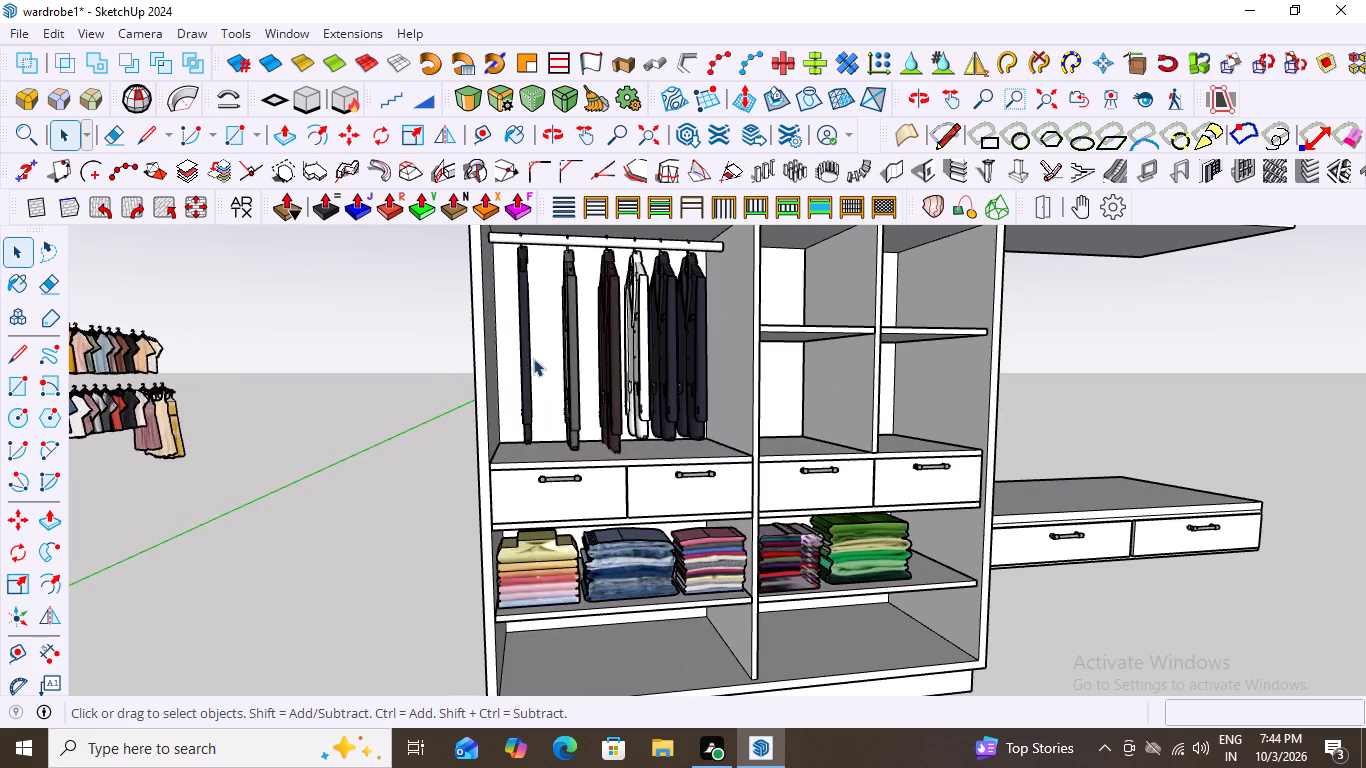
pyautogui.scroll(-6, 533, 358)
pyautogui.moveTo(586, 367); pyautogui.dragTo(555, 365, button='middle')
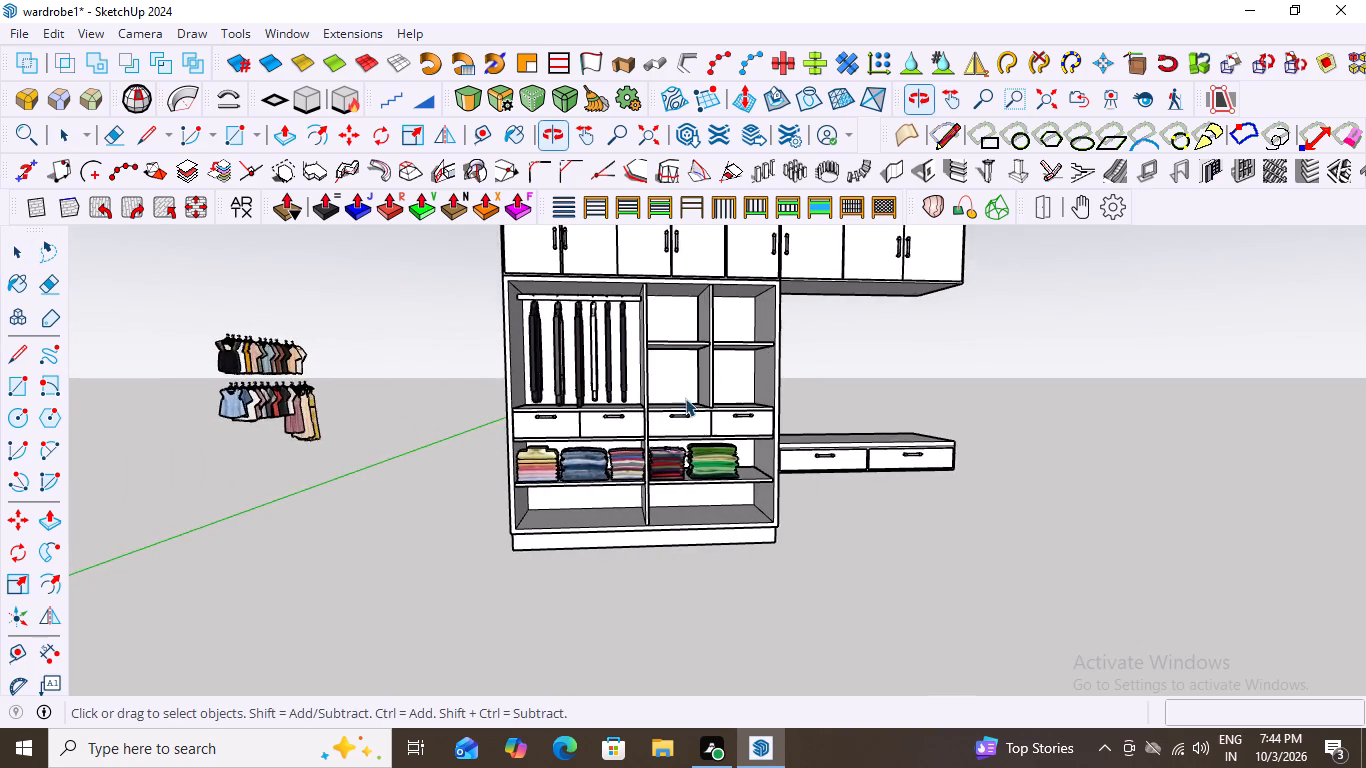
pyautogui.scroll(5, 685, 398)
pyautogui.scroll(-3, 434, 371)
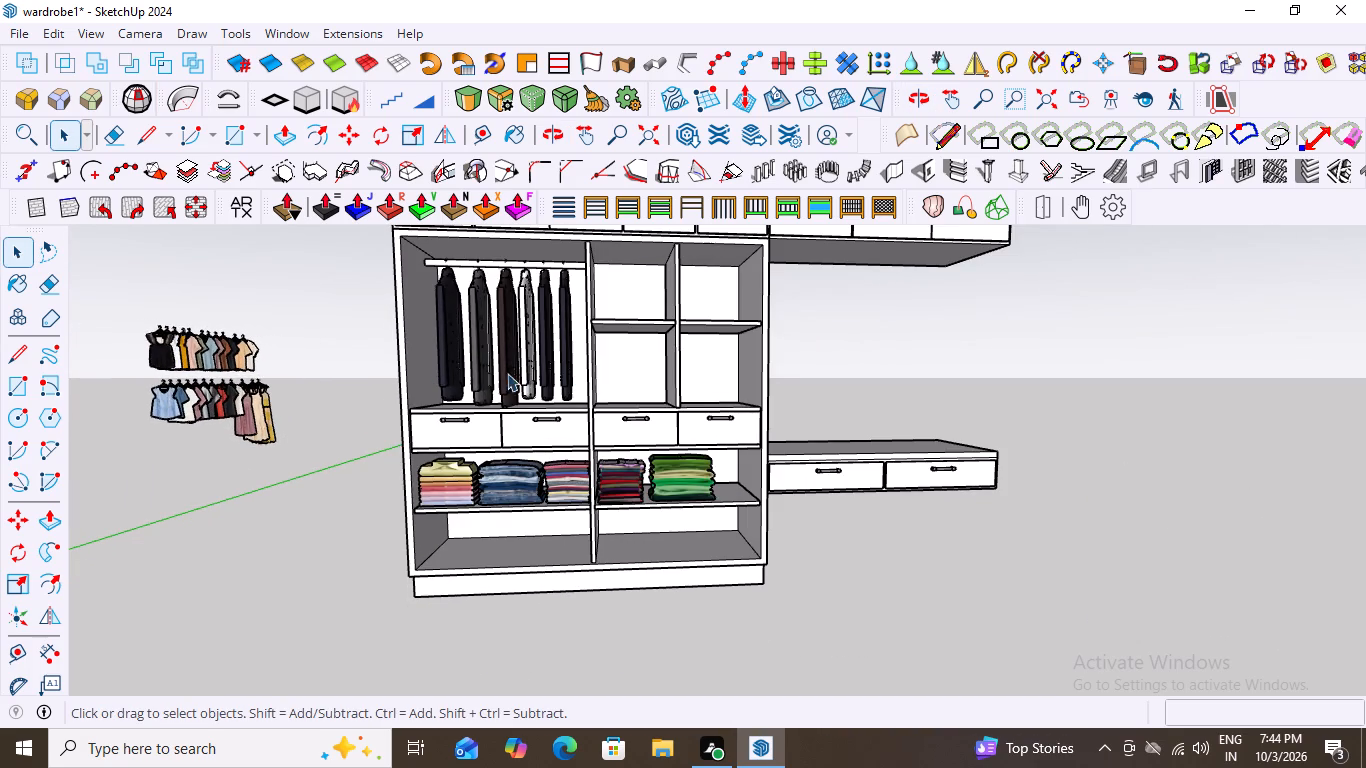
pyautogui.scroll(-2, 495, 372)
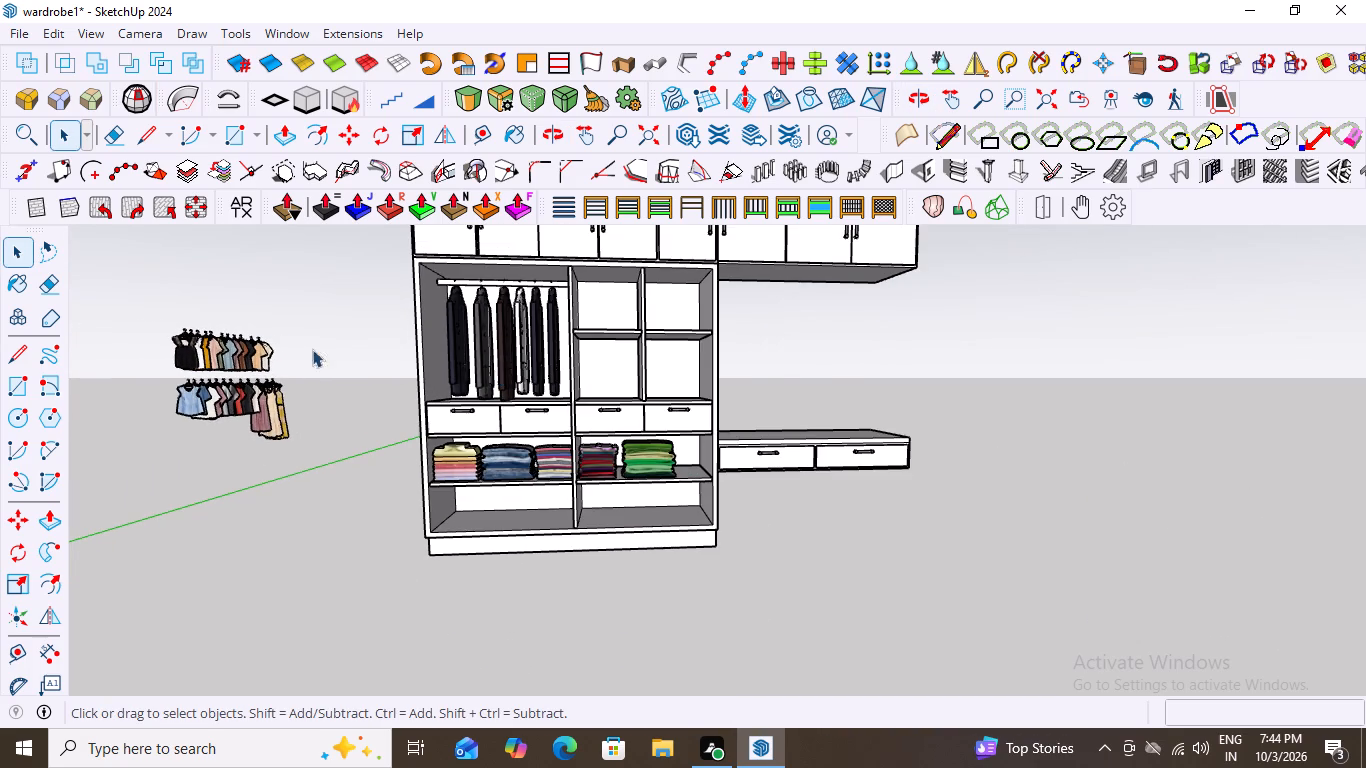
# Open the two-row clothes group and move its upper row of tops about 28' 11" along the red axis, past the wardrobe.
pyautogui.scroll(3, 235, 356)
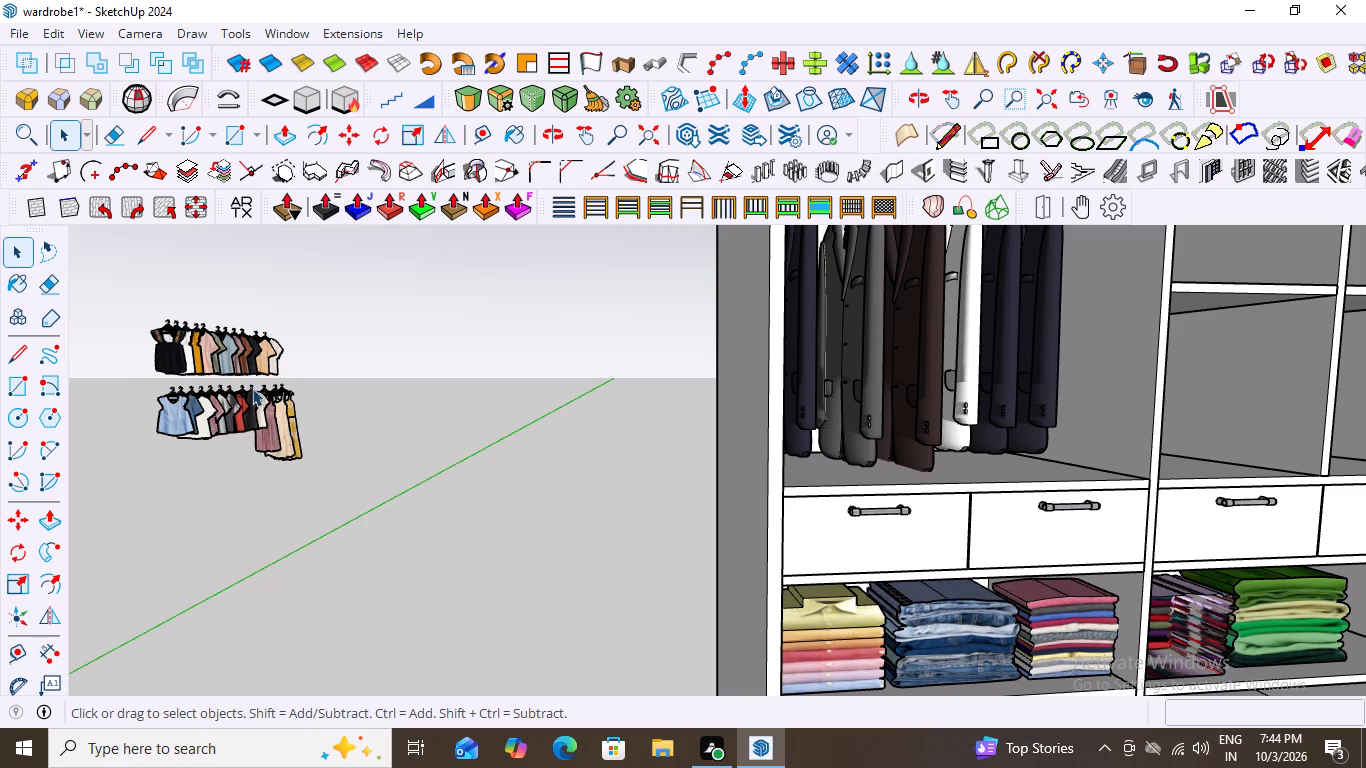
pyautogui.scroll(7, 253, 389)
pyautogui.scroll(-3, 325, 368)
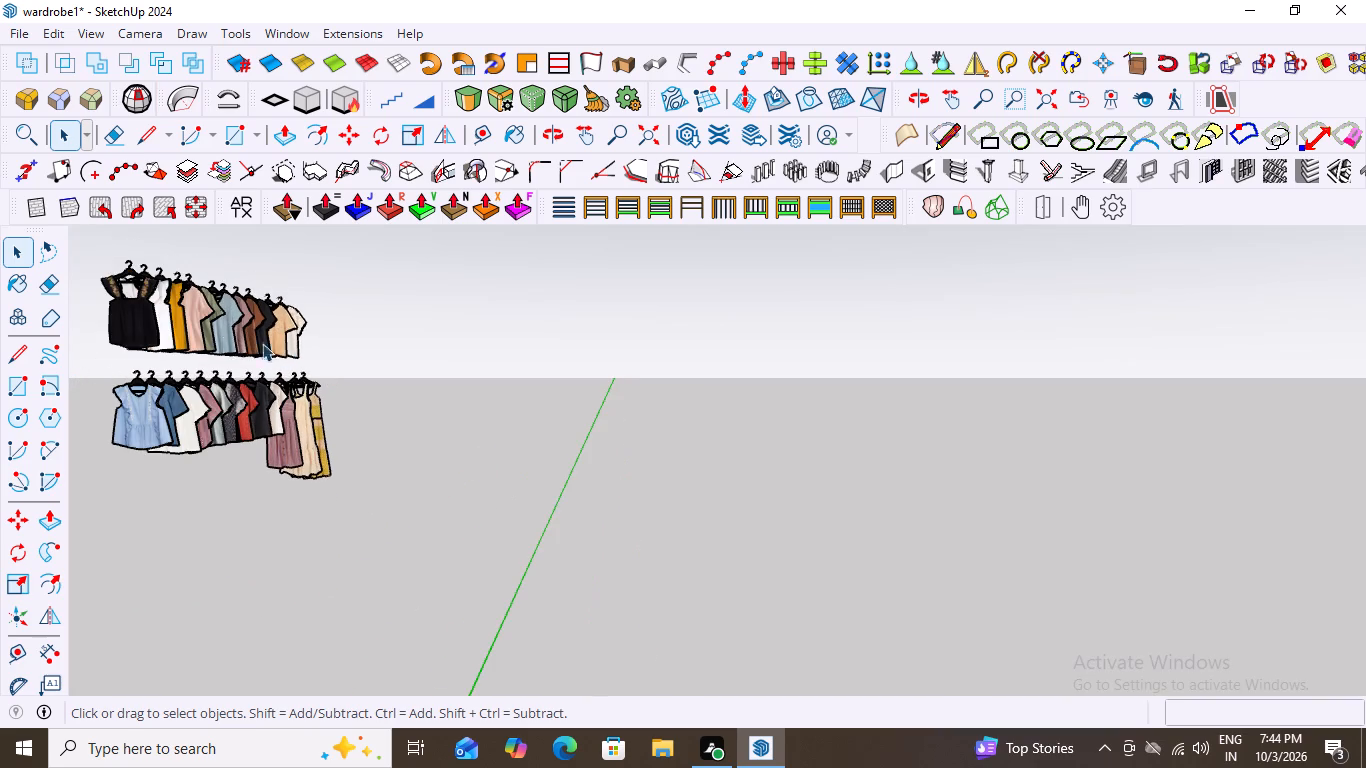
pyautogui.scroll(-1, 206, 333)
pyautogui.click(216, 320)
pyautogui.click(243, 316)
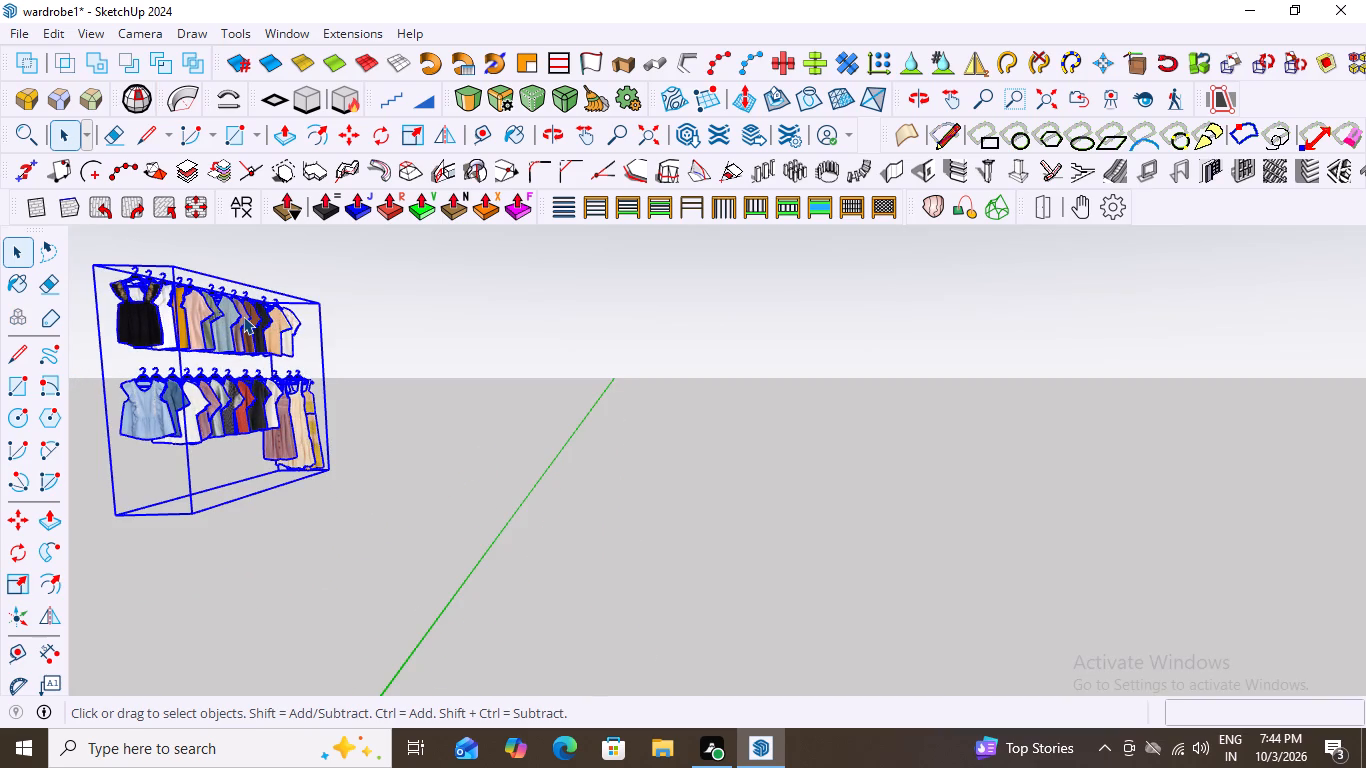
pyautogui.click(243, 316)
pyautogui.click(243, 316)
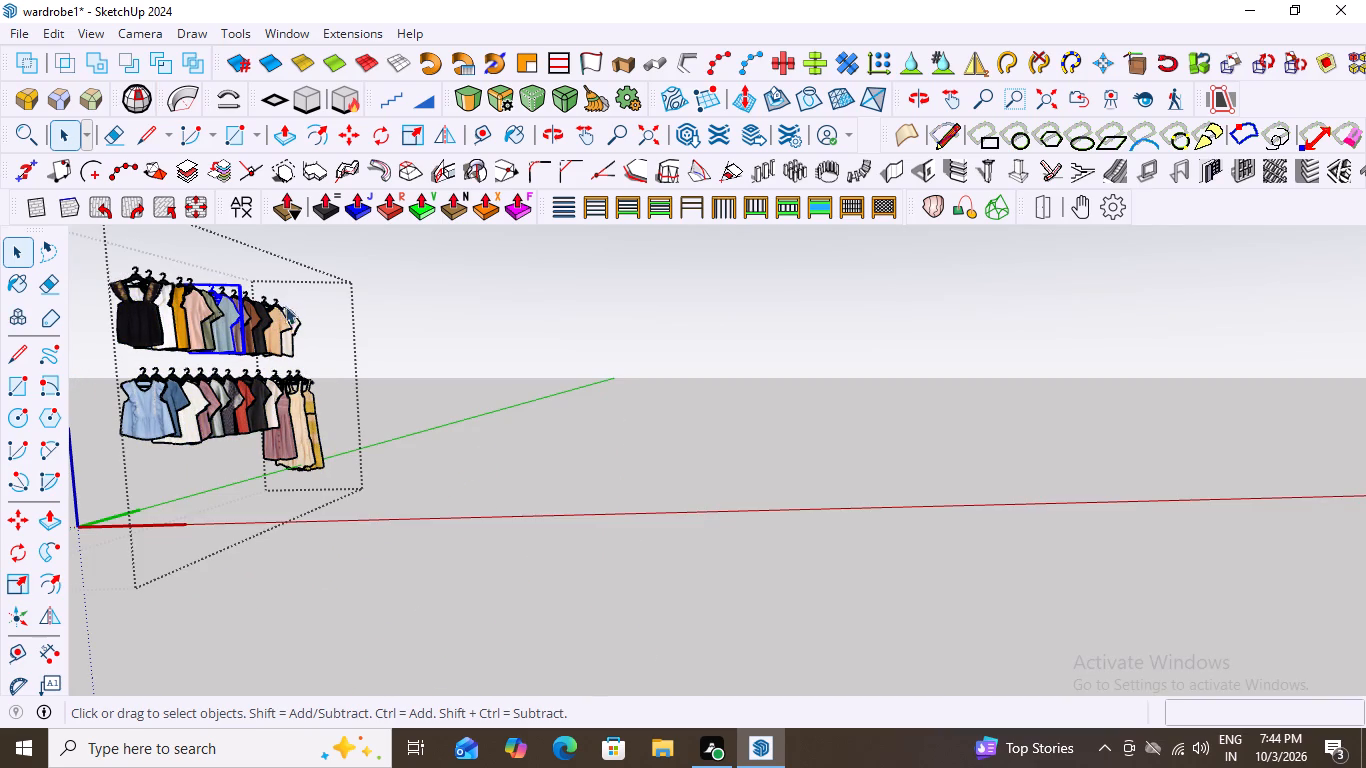
pyautogui.moveTo(326, 292); pyautogui.dragTo(118, 356)
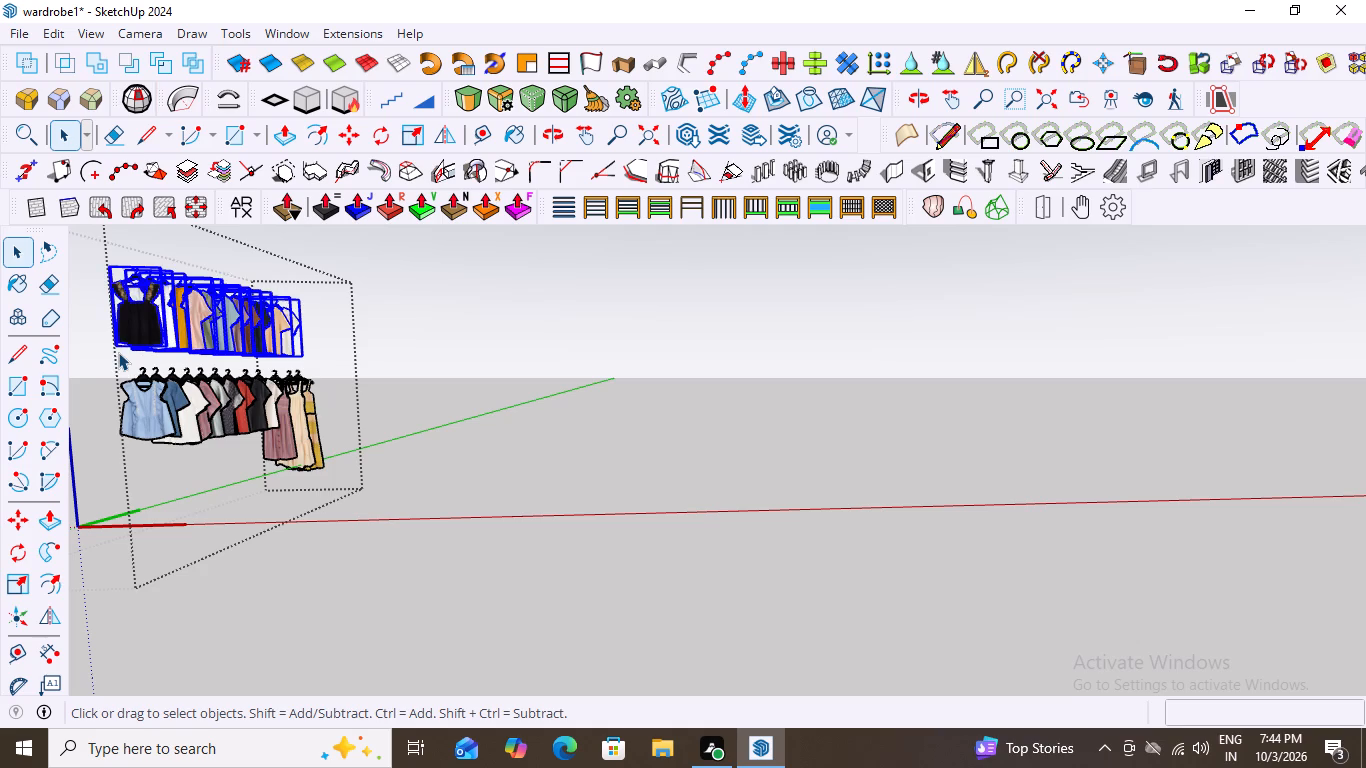
pyautogui.scroll(5, 253, 320)
pyautogui.scroll(-3, 368, 277)
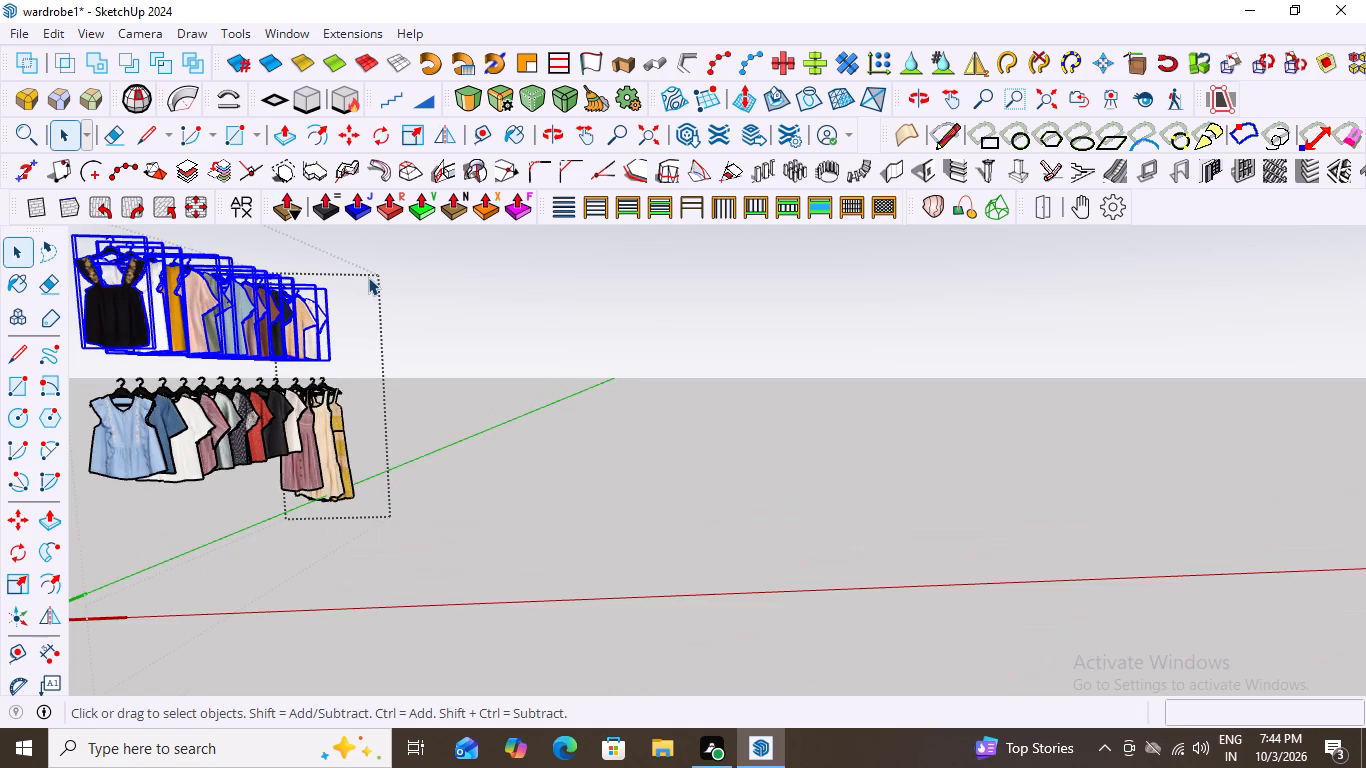
pyautogui.press('m')
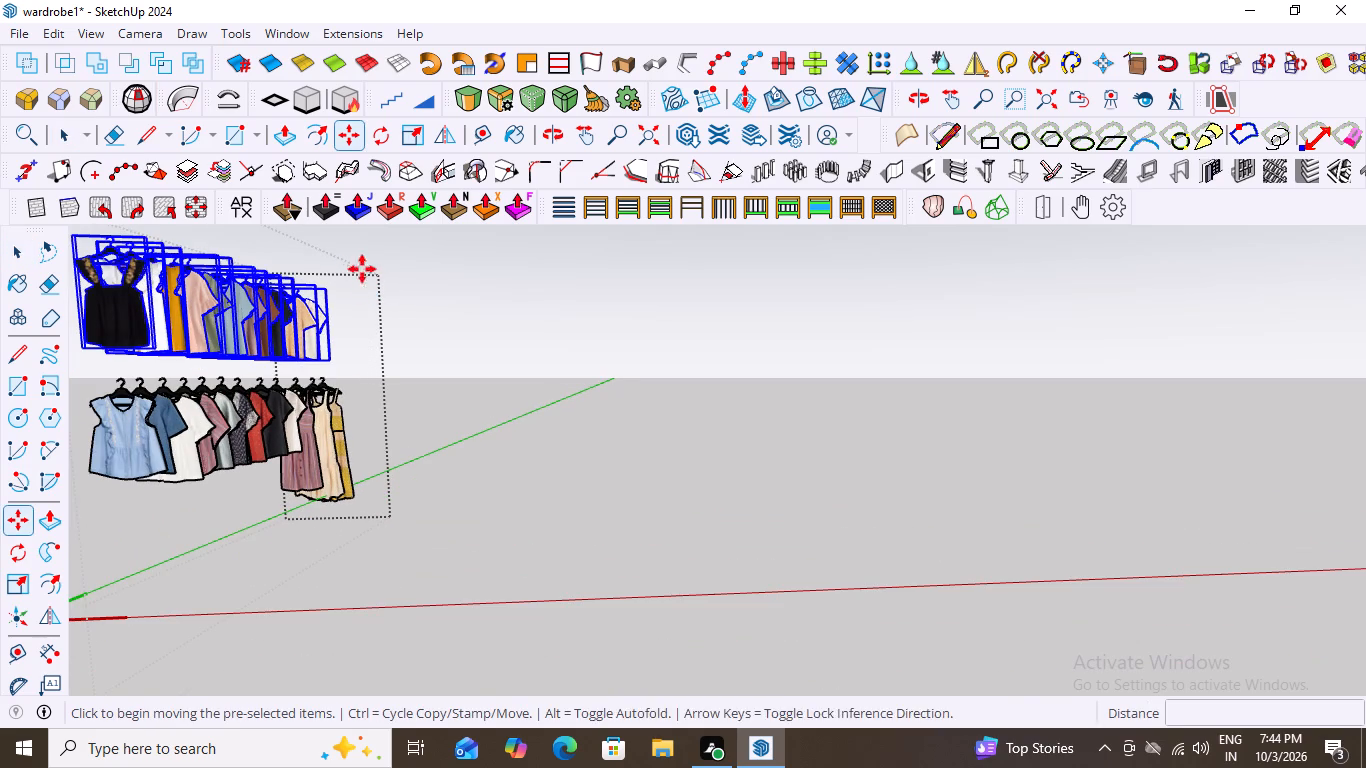
pyautogui.click(329, 288)
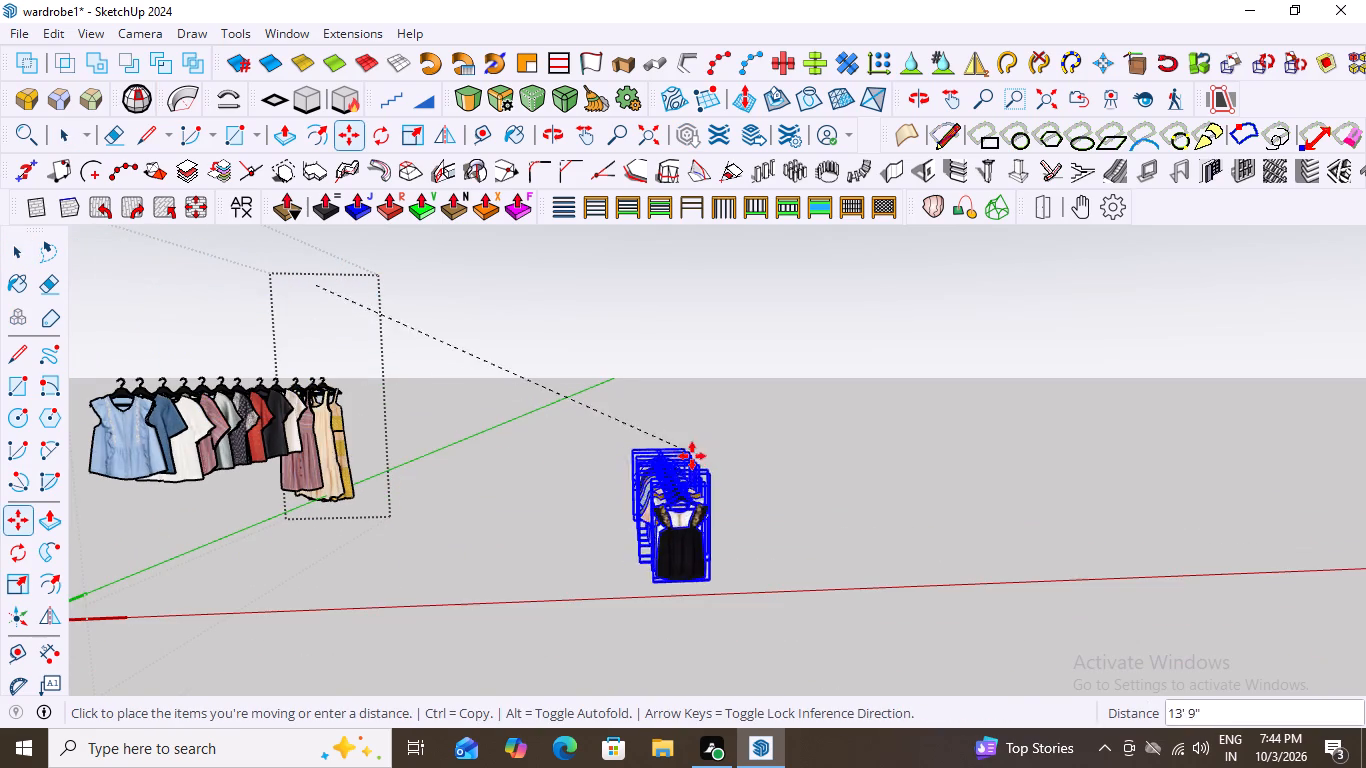
pyautogui.scroll(-18, 575, 423)
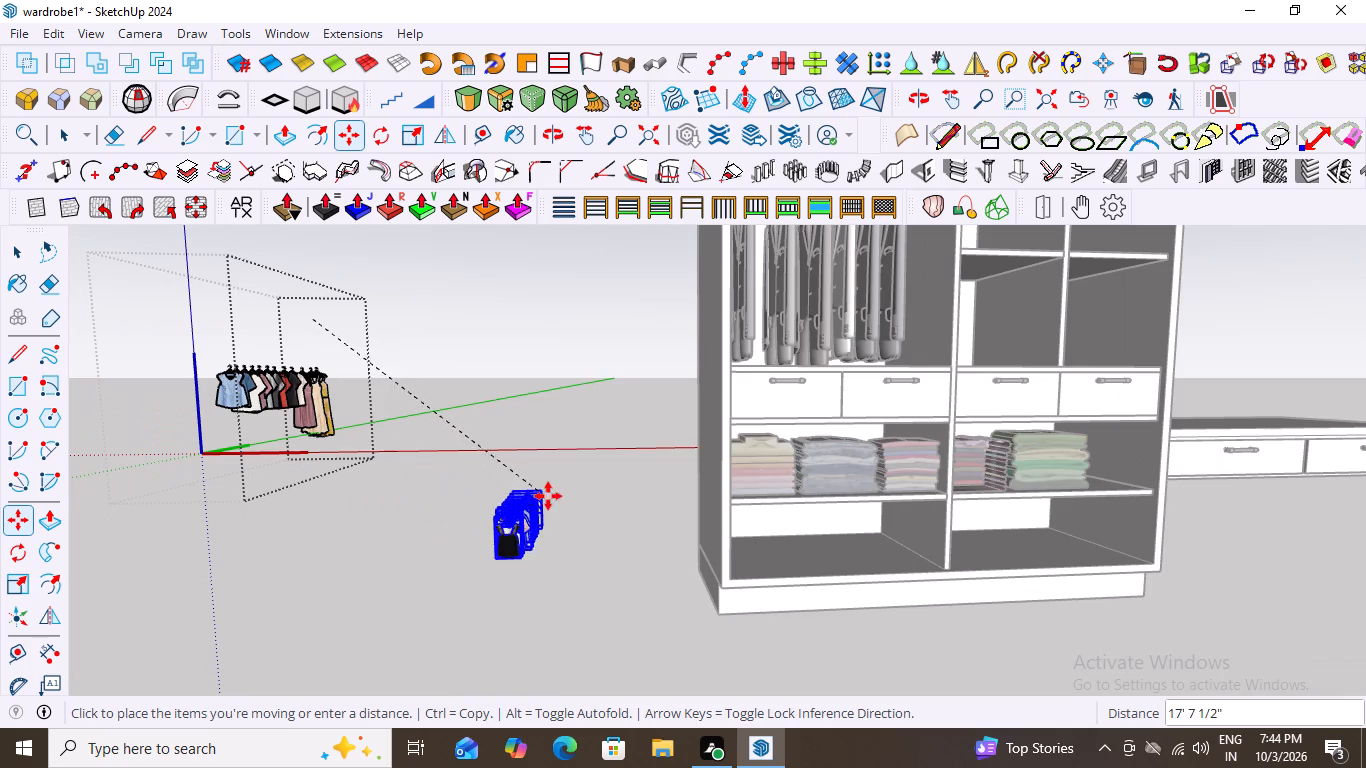
pyautogui.scroll(-1, 454, 511)
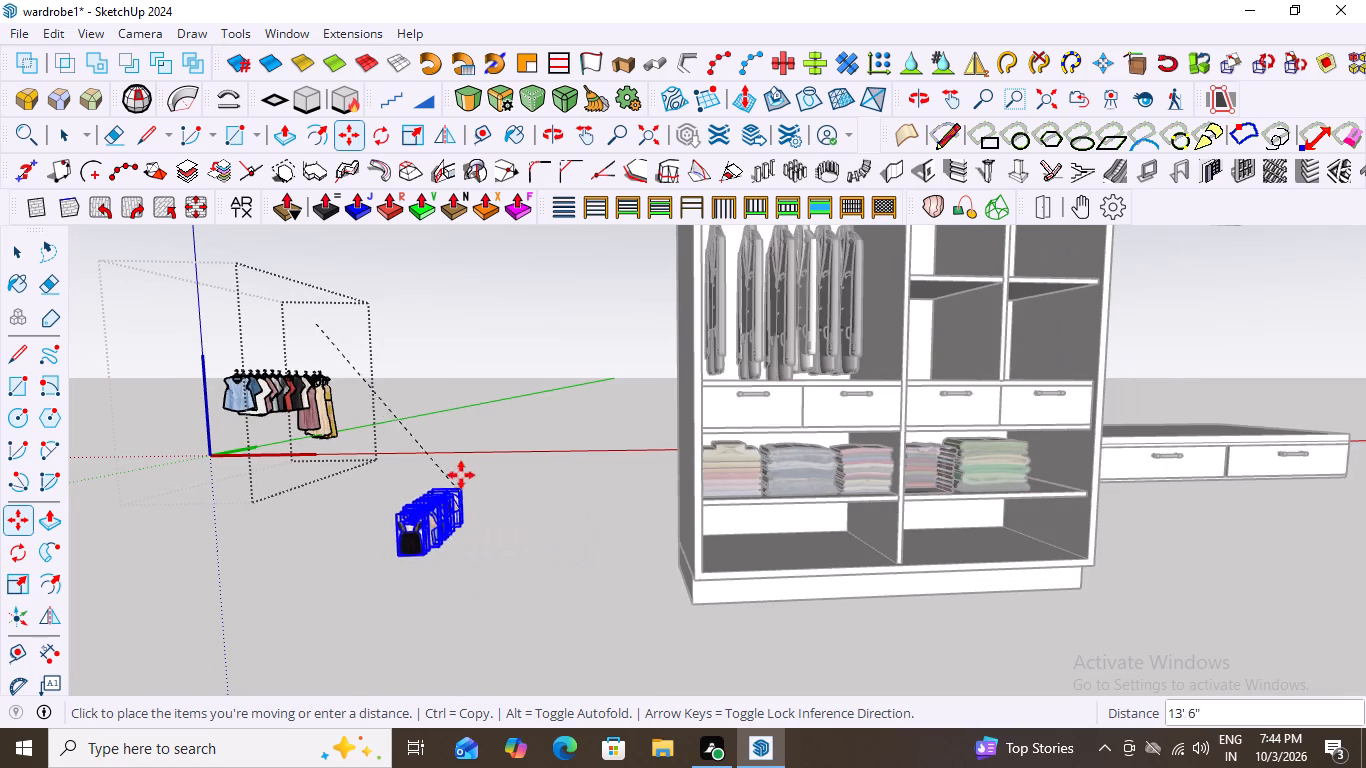
pyautogui.scroll(12, 449, 475)
pyautogui.scroll(-9, 401, 437)
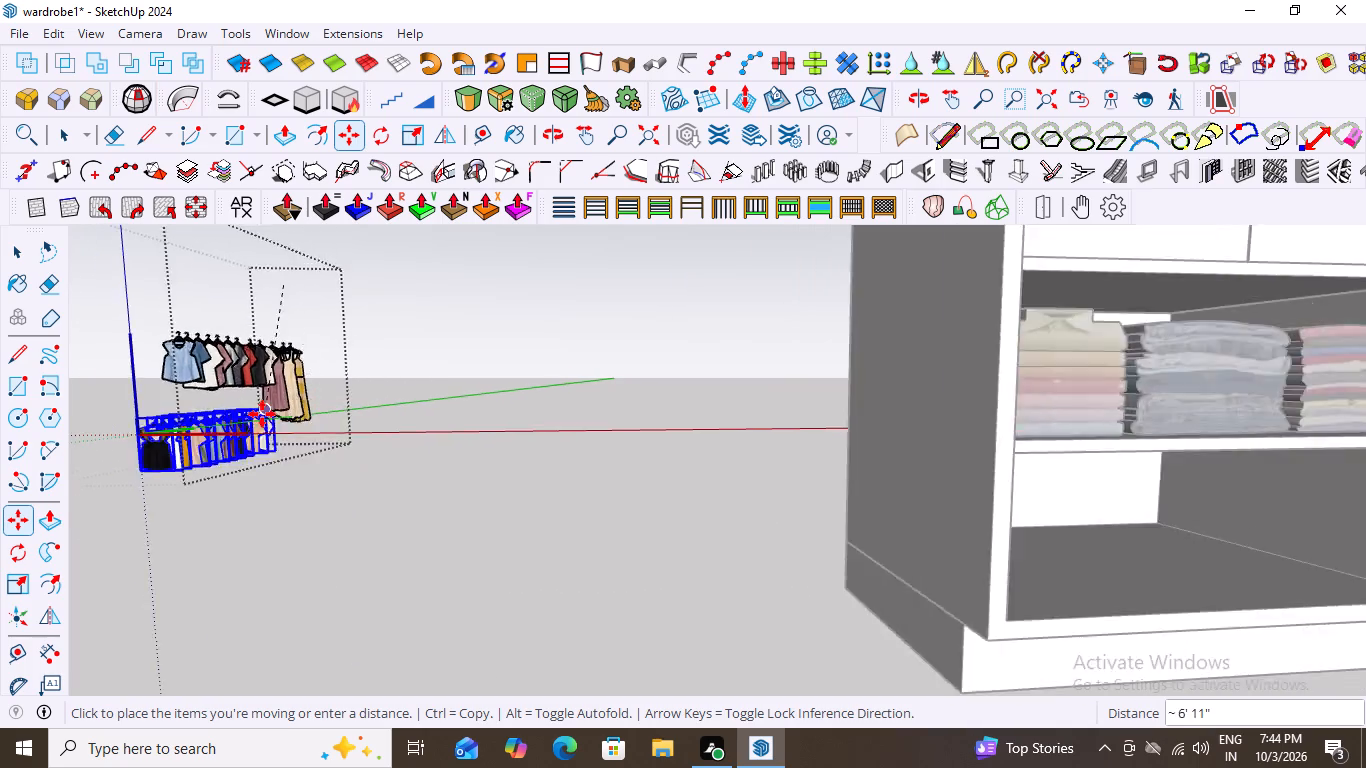
pyautogui.scroll(-6, 262, 414)
pyautogui.scroll(12, 481, 316)
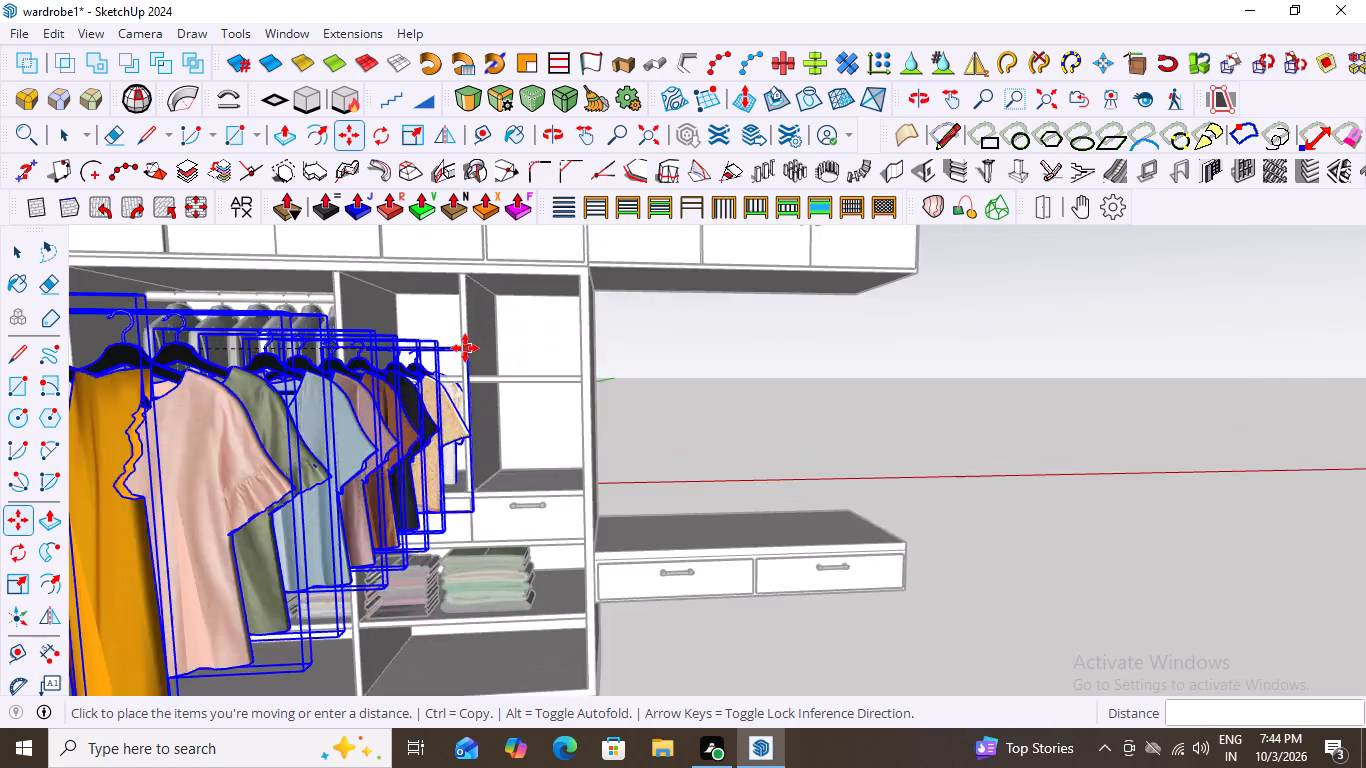
pyautogui.scroll(4, 465, 348)
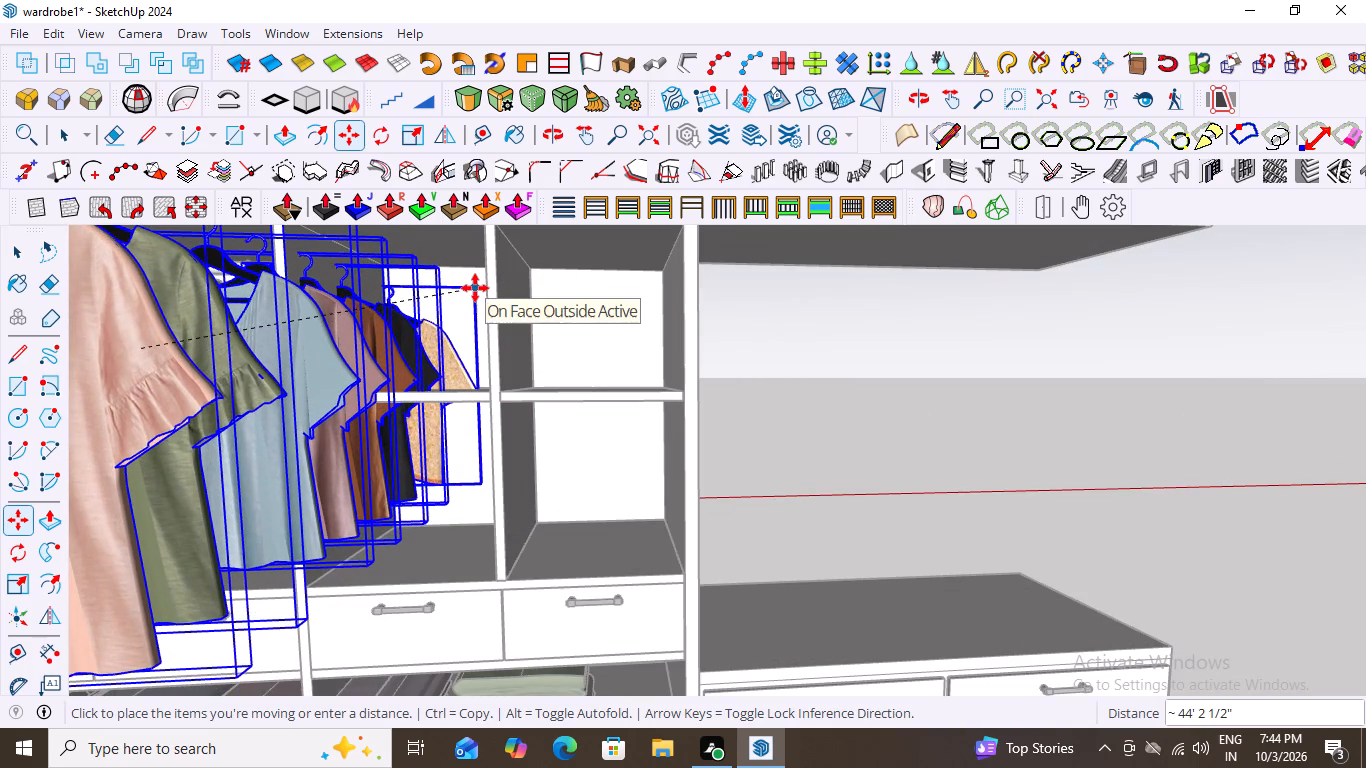
pyautogui.scroll(-11, 456, 302)
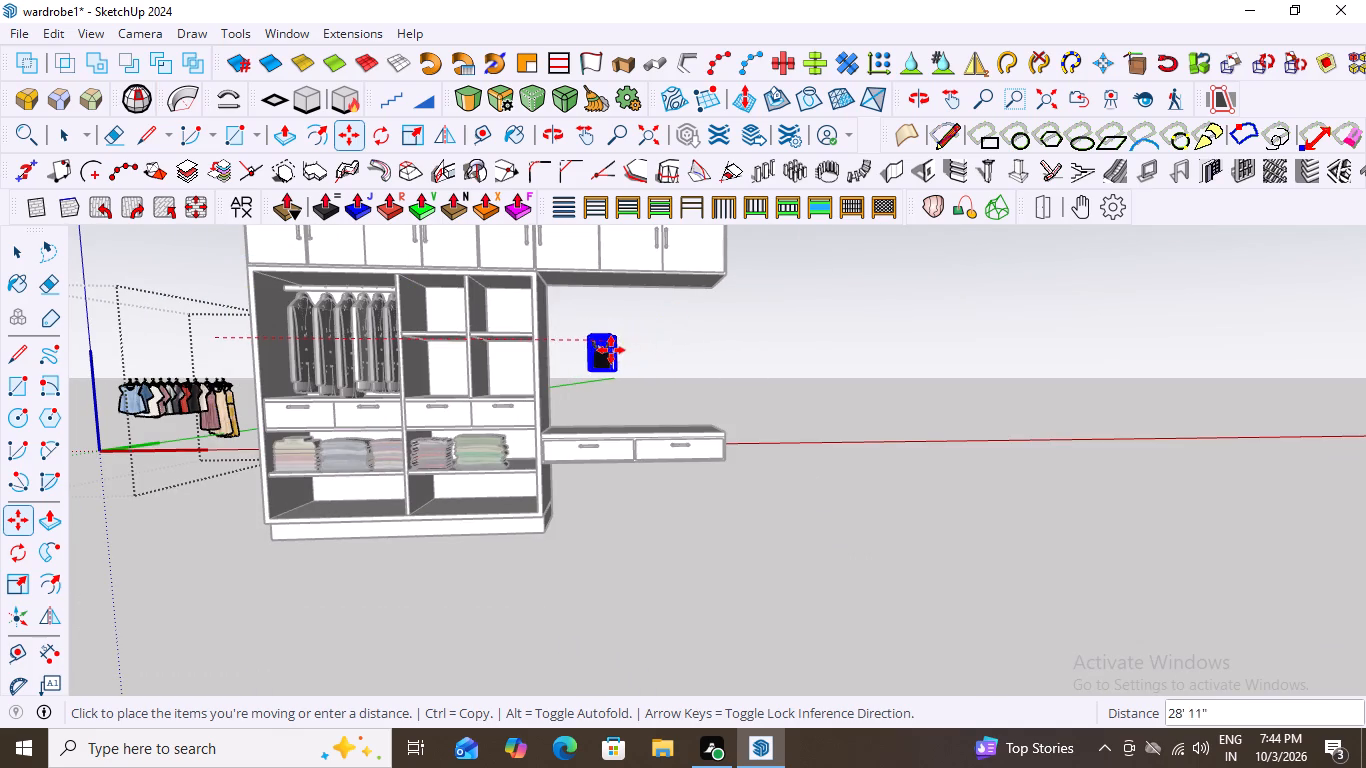
pyautogui.click(610, 351)
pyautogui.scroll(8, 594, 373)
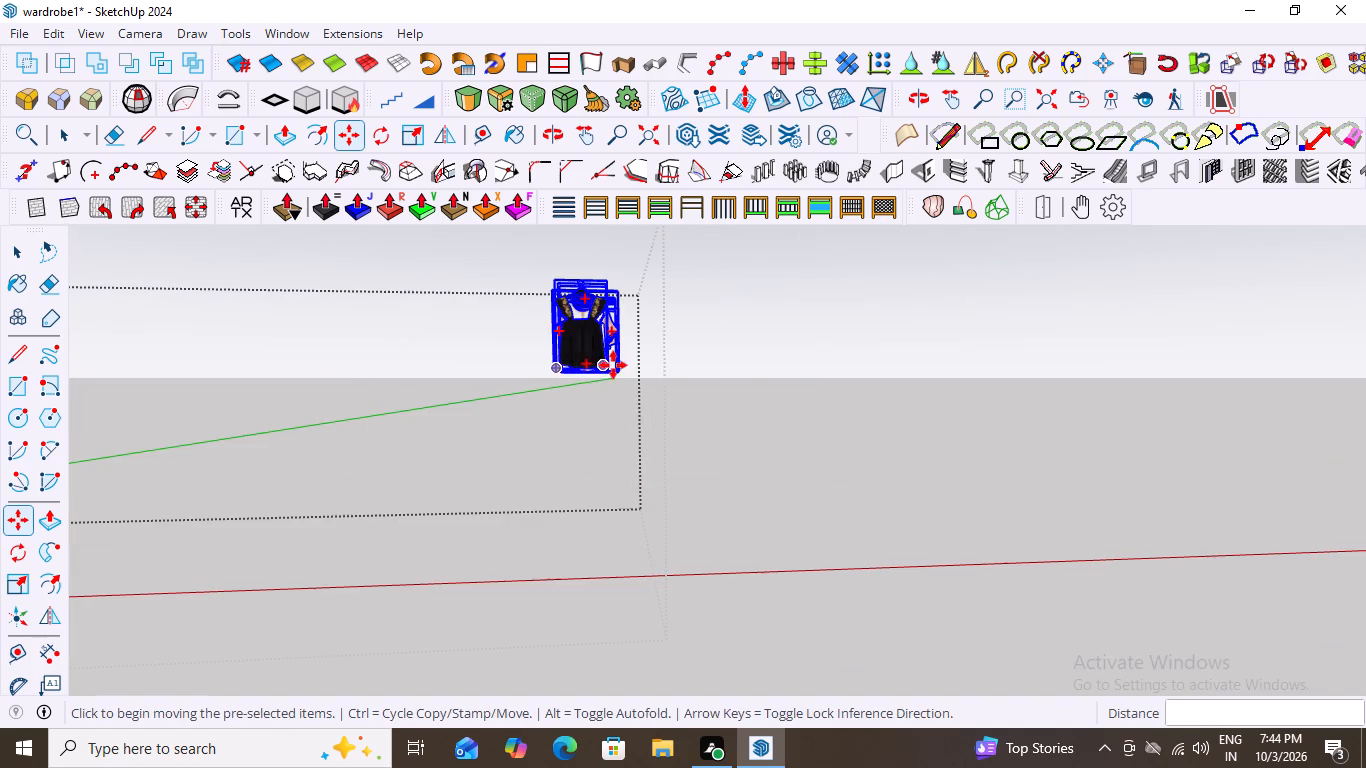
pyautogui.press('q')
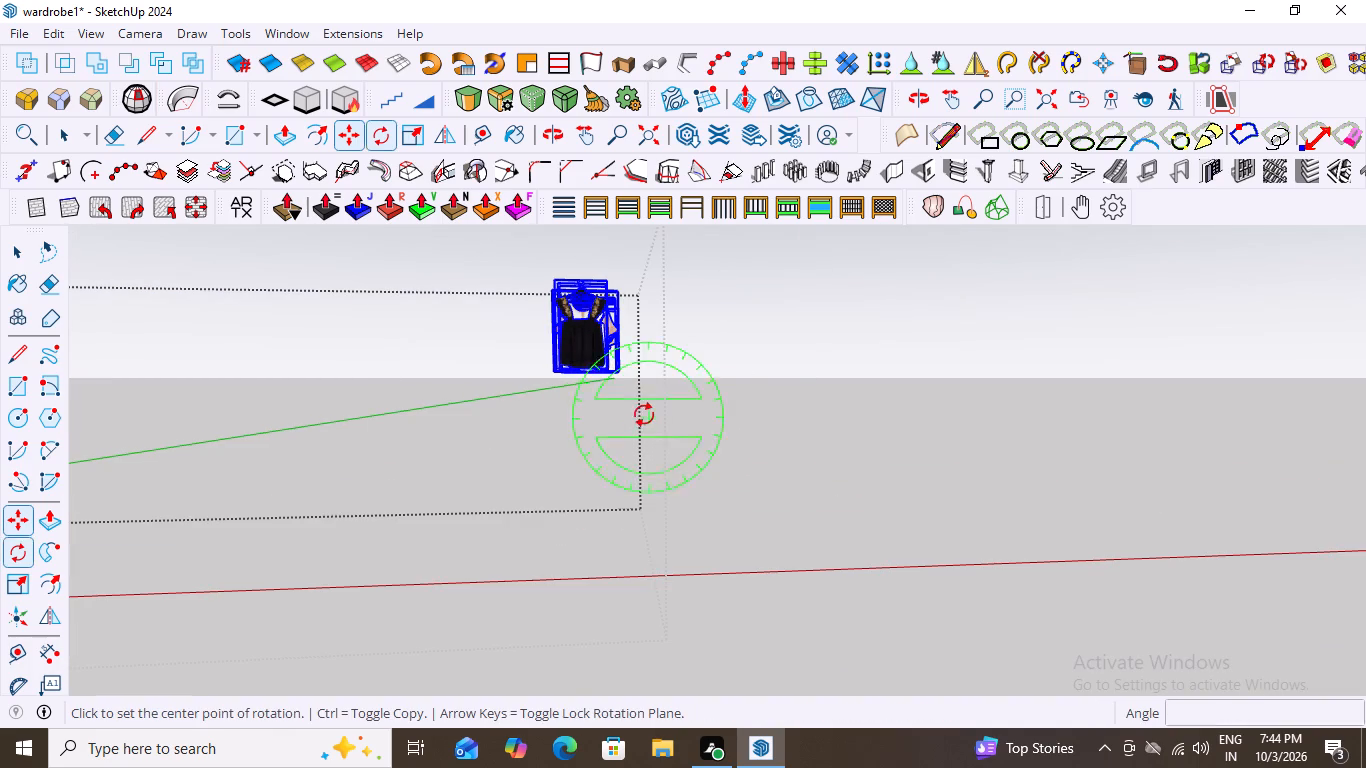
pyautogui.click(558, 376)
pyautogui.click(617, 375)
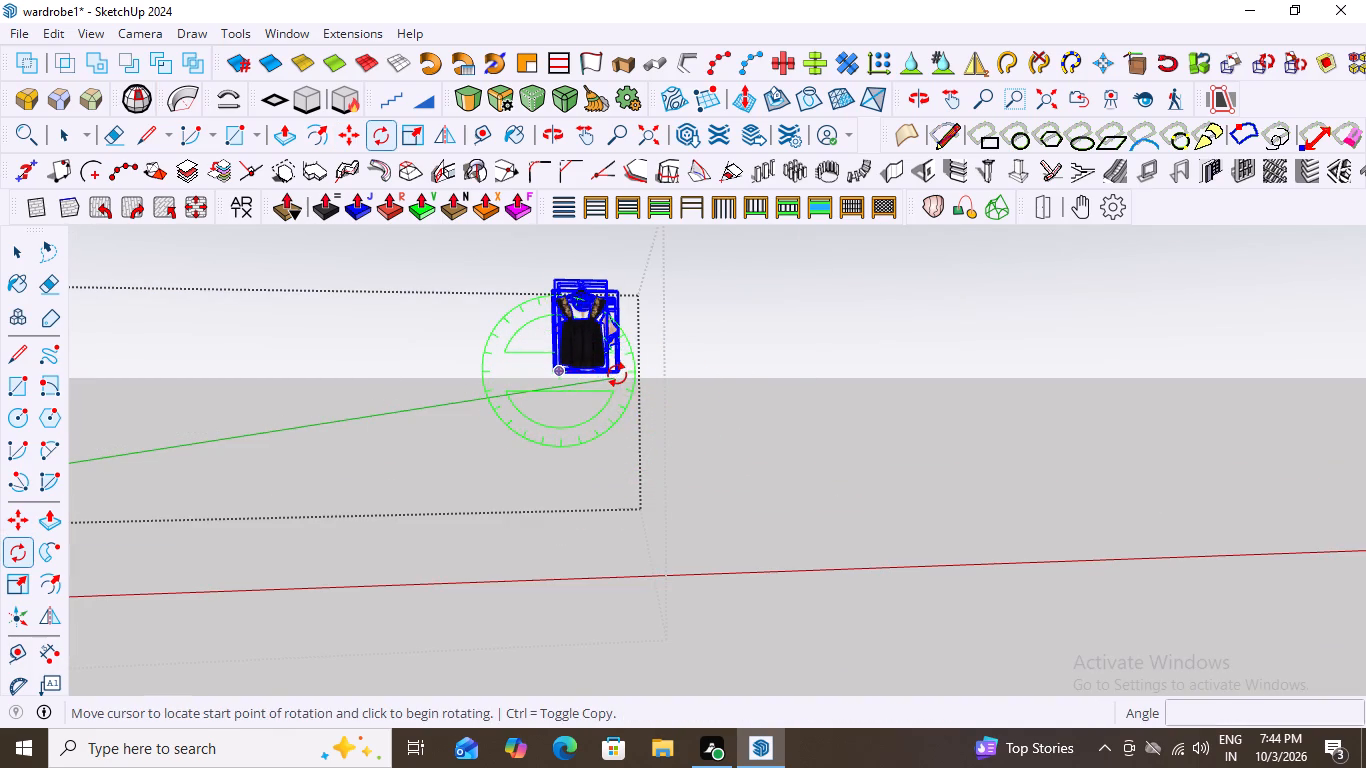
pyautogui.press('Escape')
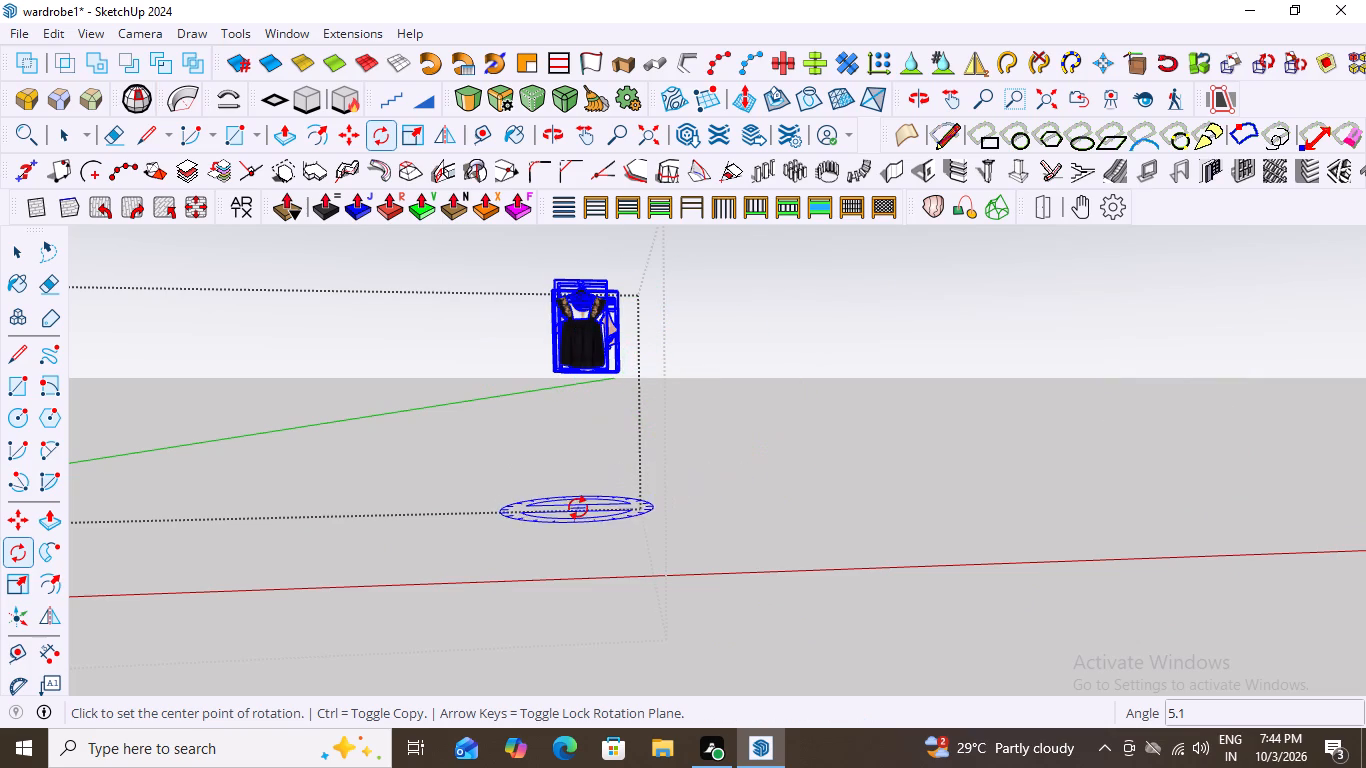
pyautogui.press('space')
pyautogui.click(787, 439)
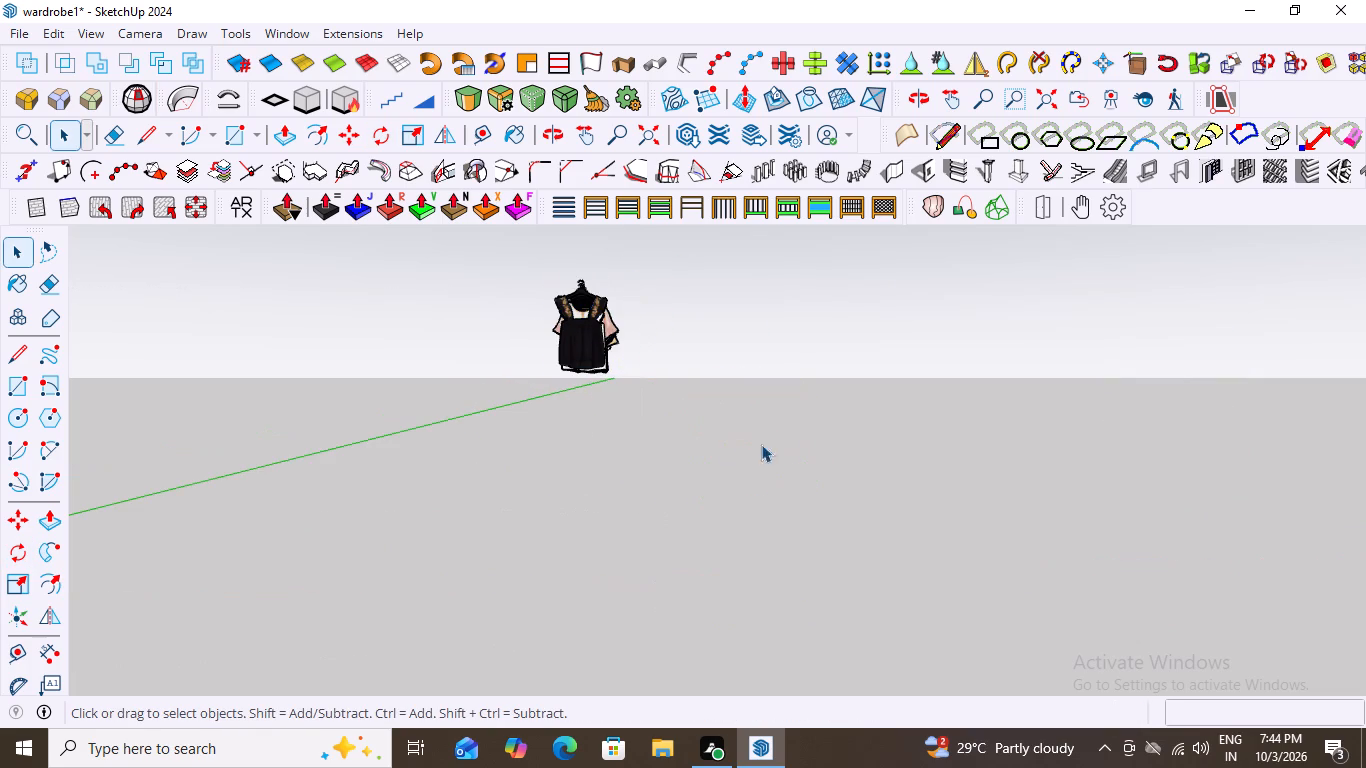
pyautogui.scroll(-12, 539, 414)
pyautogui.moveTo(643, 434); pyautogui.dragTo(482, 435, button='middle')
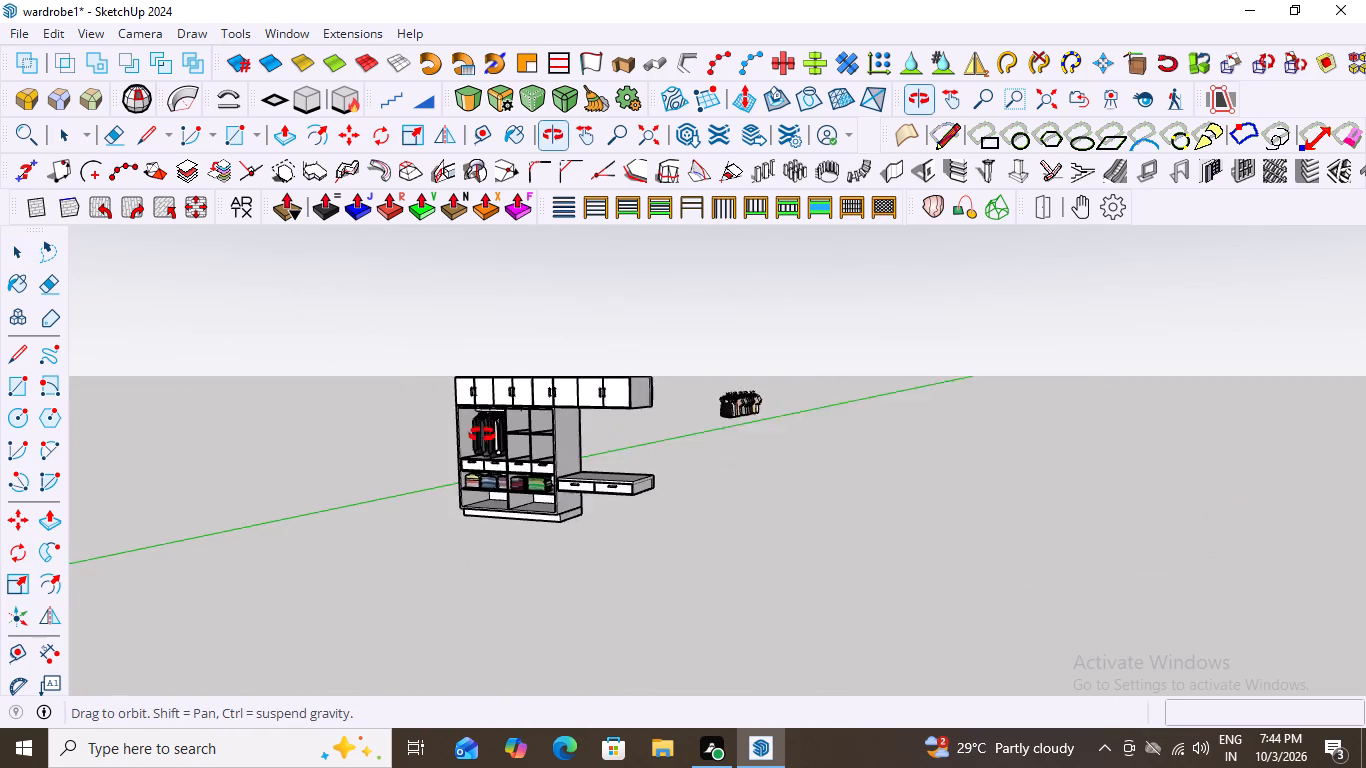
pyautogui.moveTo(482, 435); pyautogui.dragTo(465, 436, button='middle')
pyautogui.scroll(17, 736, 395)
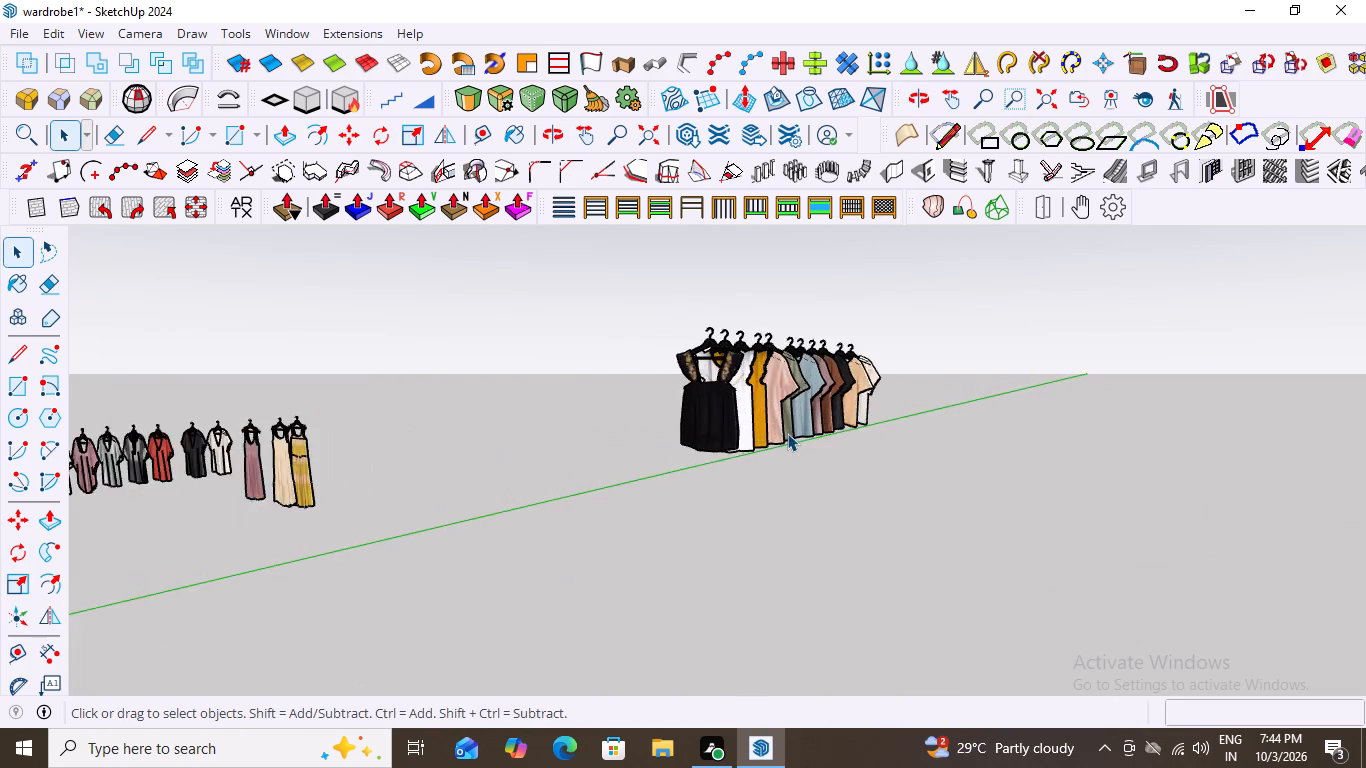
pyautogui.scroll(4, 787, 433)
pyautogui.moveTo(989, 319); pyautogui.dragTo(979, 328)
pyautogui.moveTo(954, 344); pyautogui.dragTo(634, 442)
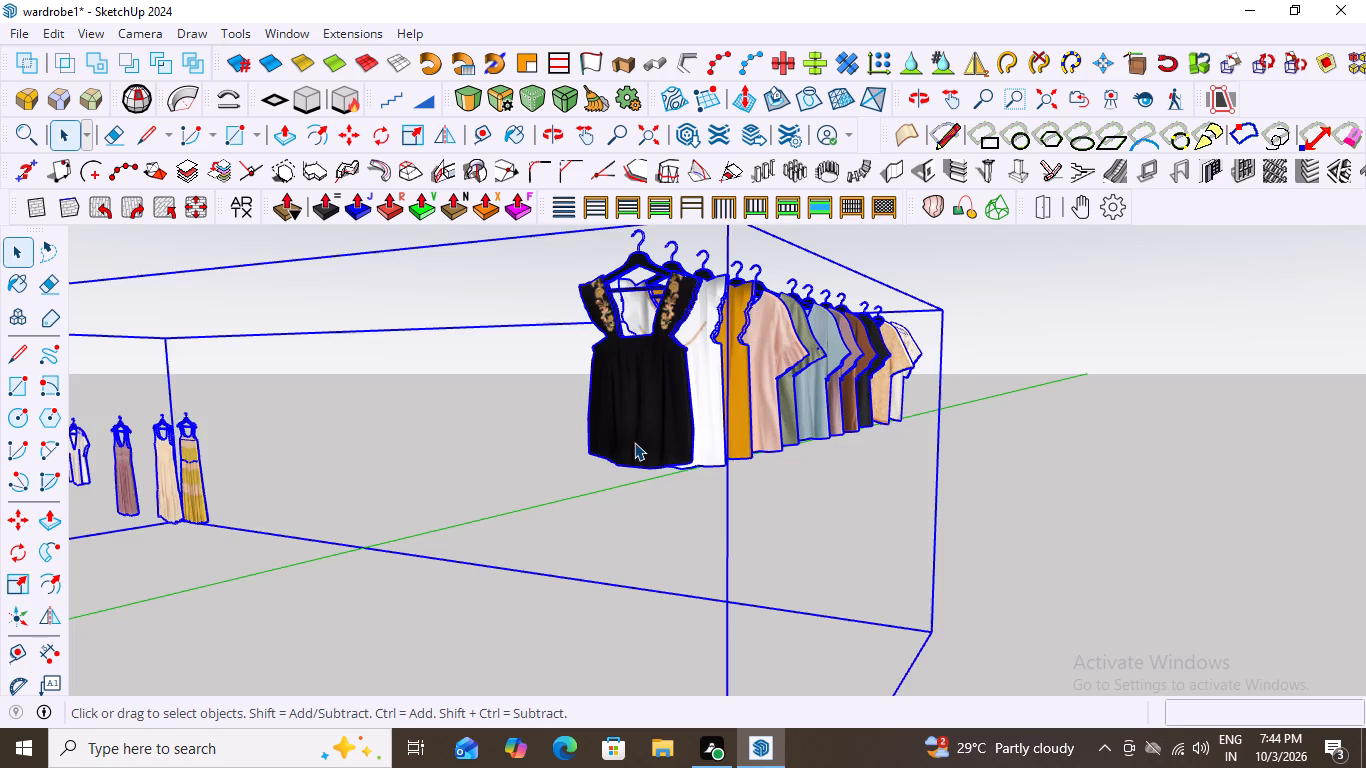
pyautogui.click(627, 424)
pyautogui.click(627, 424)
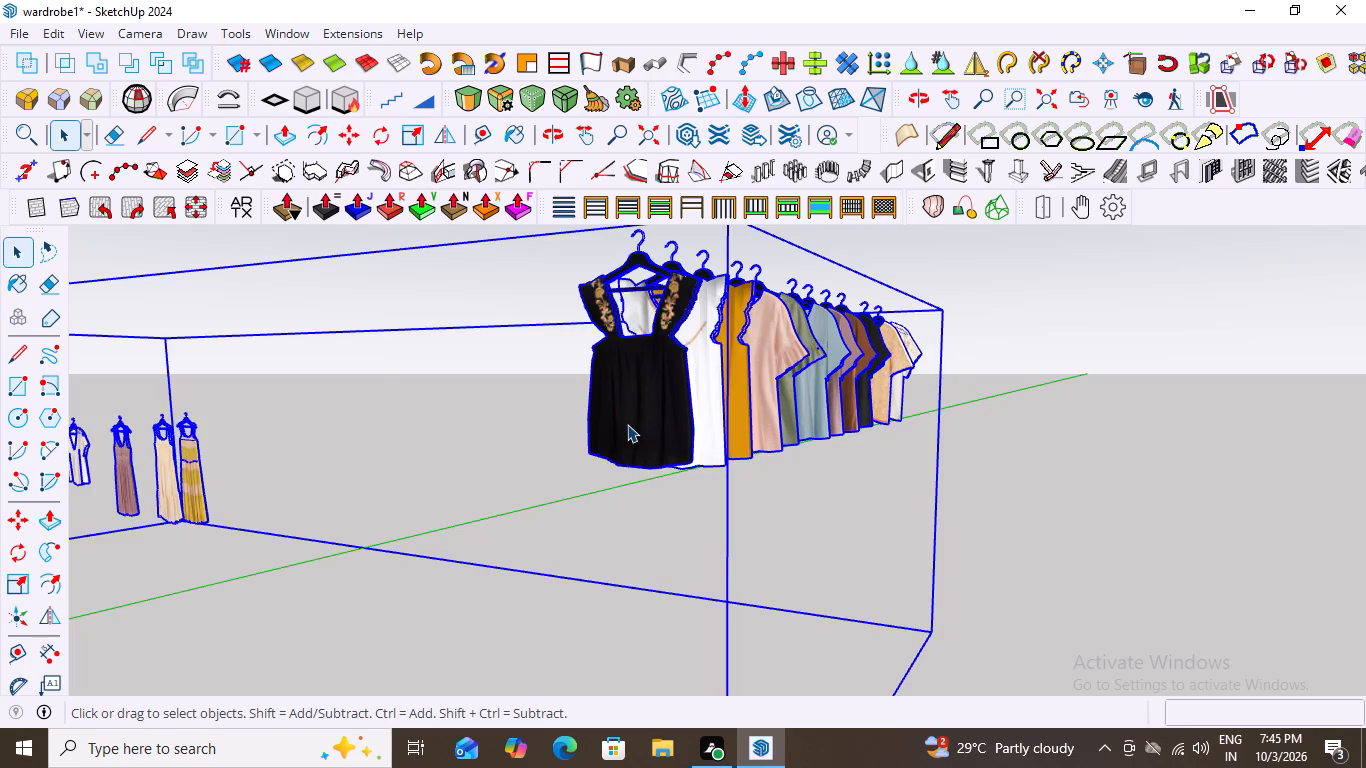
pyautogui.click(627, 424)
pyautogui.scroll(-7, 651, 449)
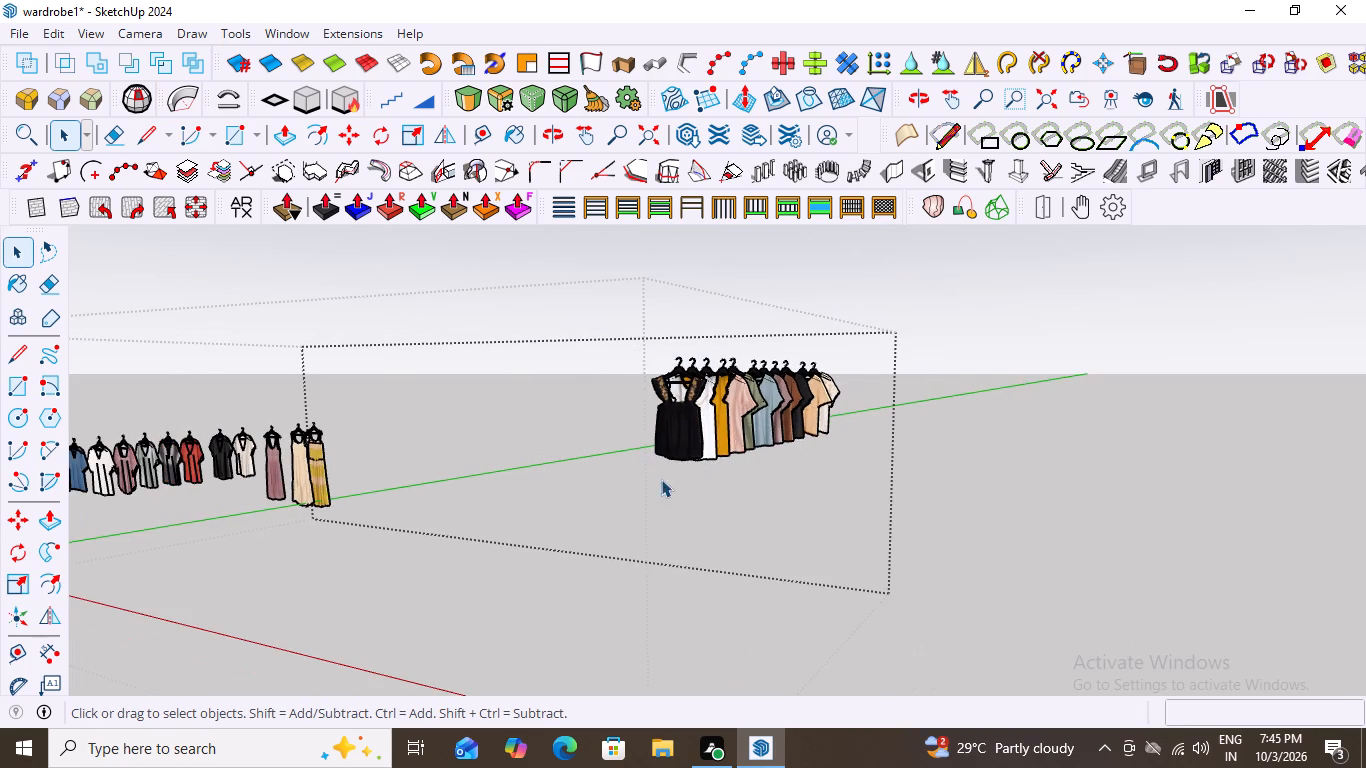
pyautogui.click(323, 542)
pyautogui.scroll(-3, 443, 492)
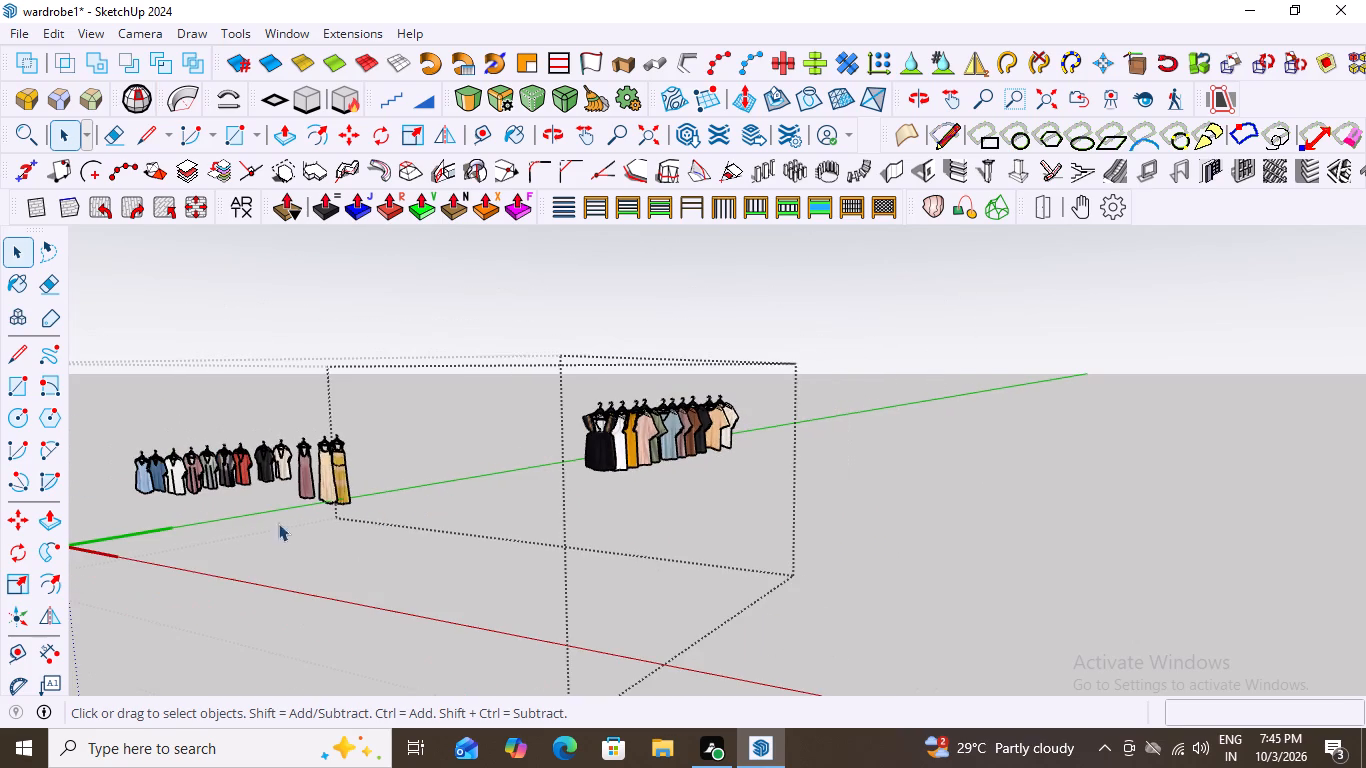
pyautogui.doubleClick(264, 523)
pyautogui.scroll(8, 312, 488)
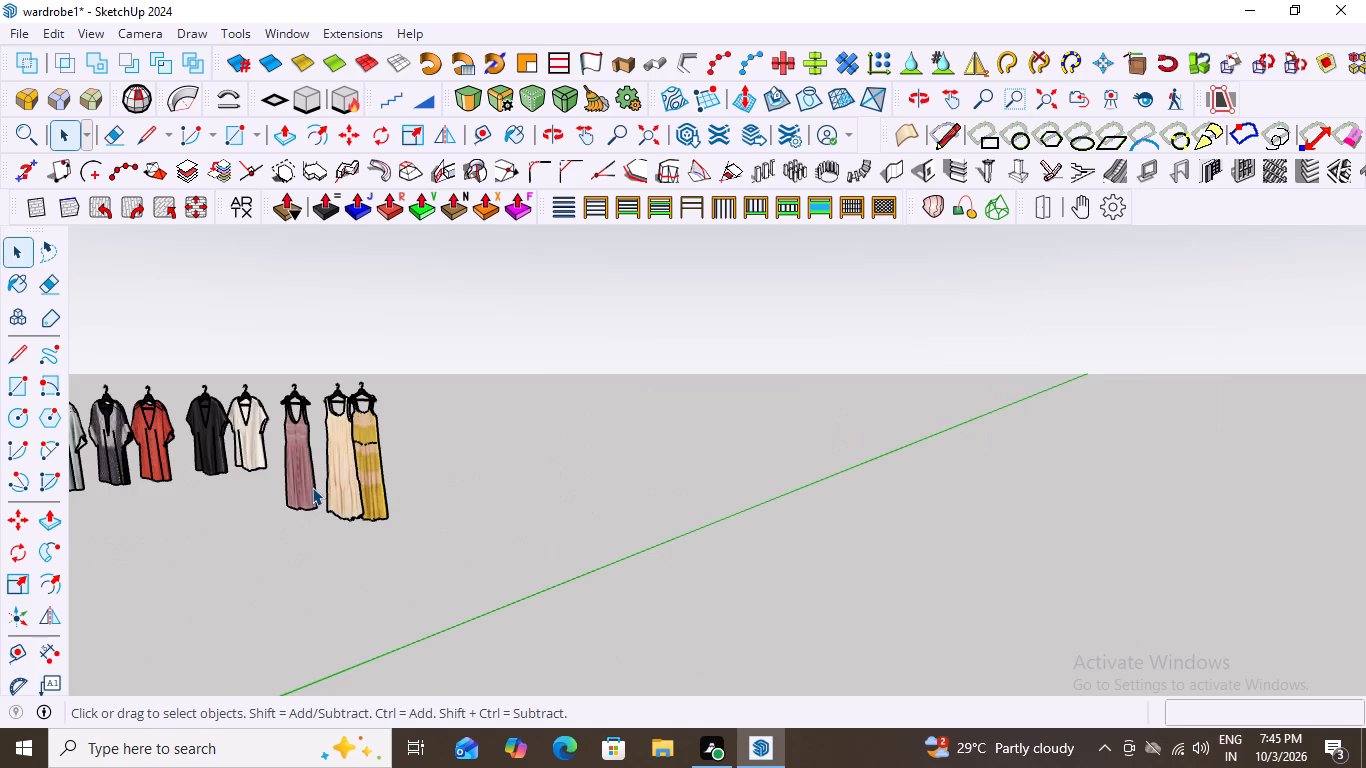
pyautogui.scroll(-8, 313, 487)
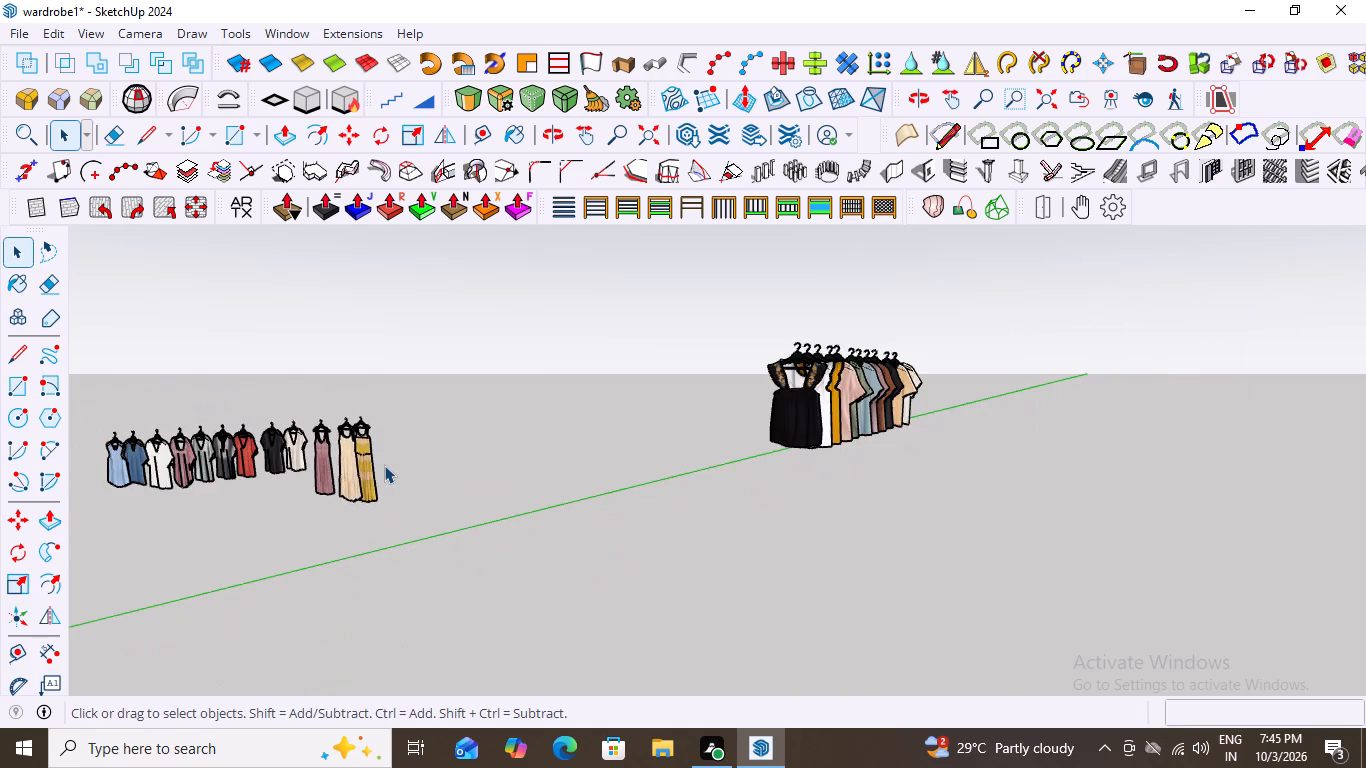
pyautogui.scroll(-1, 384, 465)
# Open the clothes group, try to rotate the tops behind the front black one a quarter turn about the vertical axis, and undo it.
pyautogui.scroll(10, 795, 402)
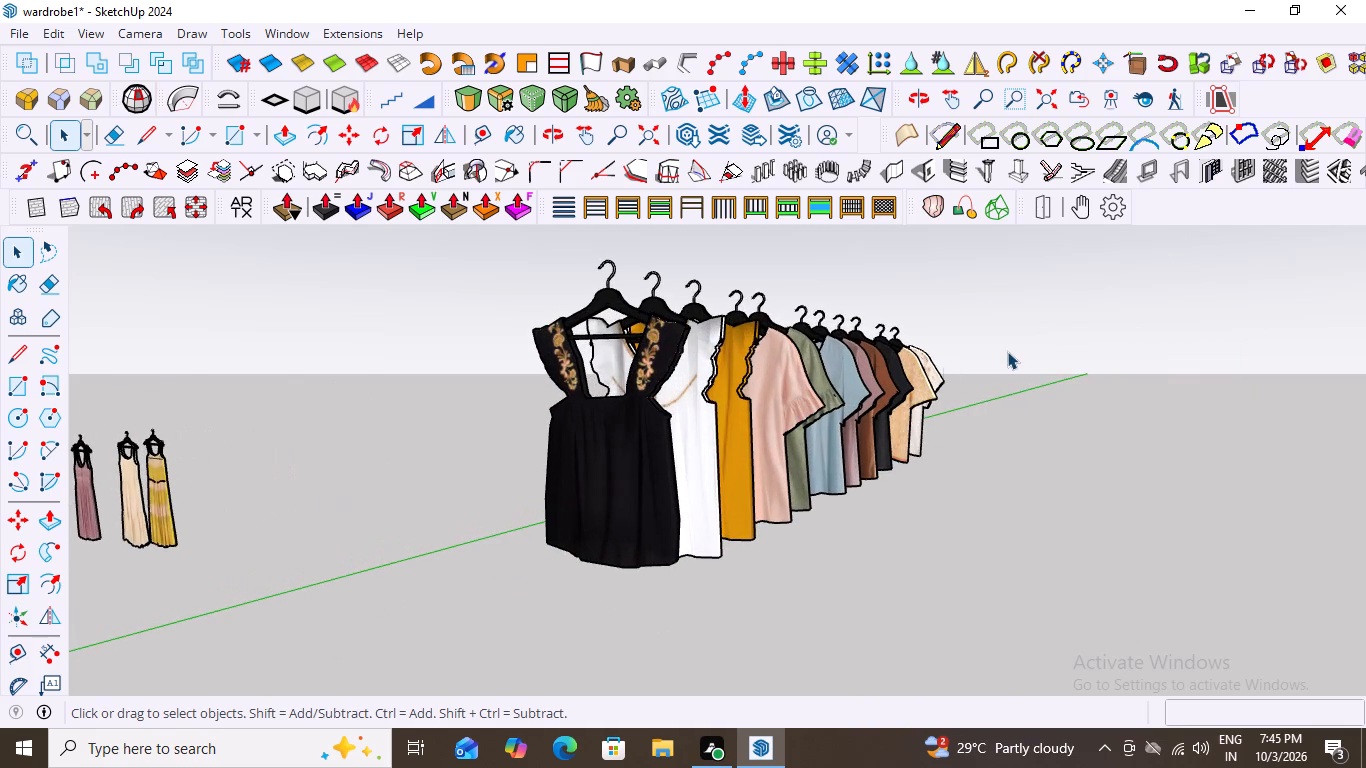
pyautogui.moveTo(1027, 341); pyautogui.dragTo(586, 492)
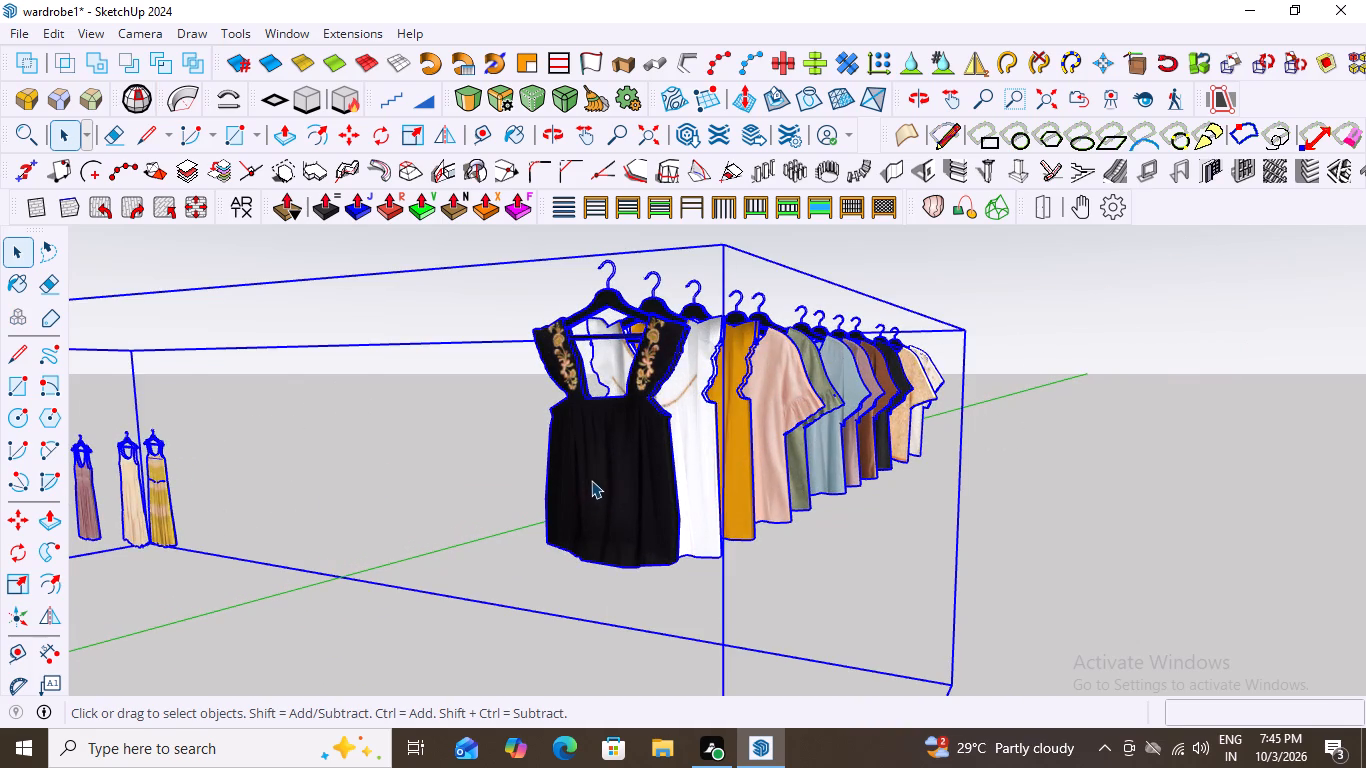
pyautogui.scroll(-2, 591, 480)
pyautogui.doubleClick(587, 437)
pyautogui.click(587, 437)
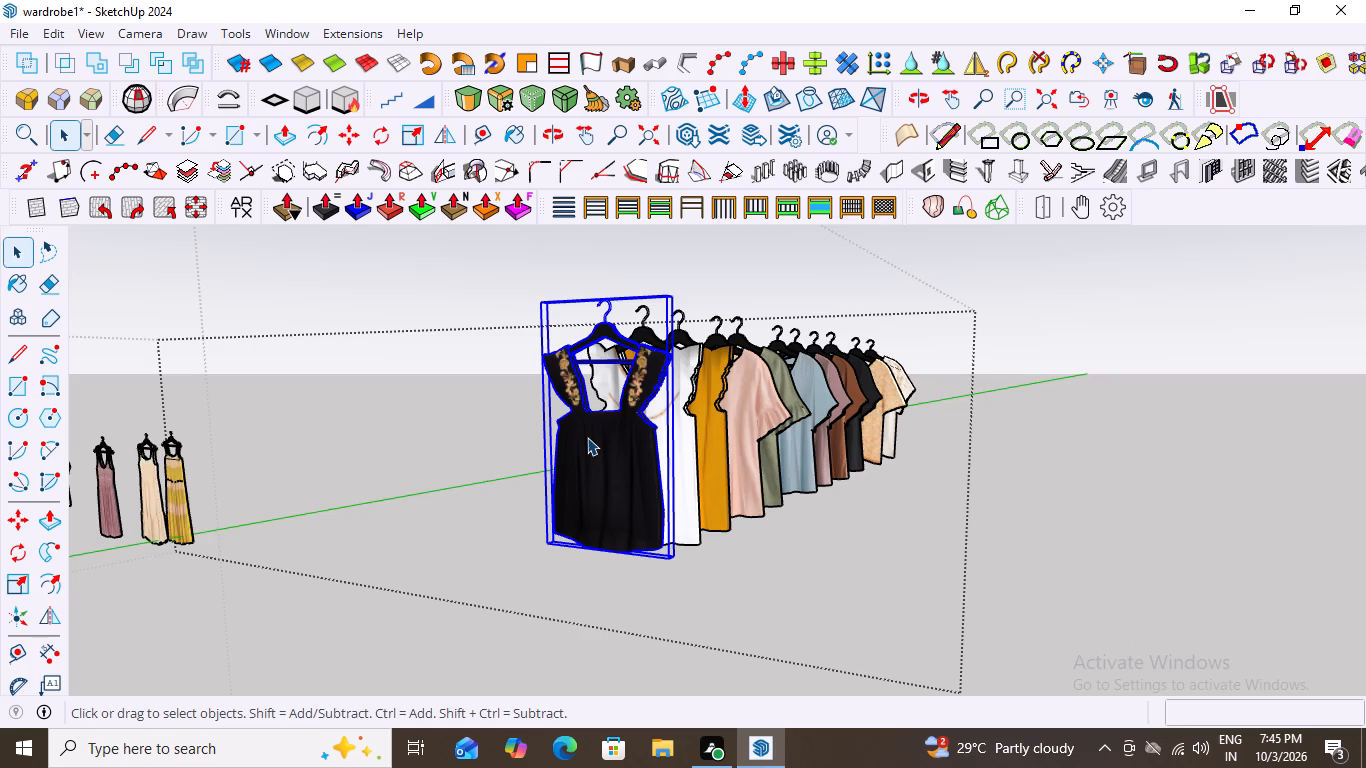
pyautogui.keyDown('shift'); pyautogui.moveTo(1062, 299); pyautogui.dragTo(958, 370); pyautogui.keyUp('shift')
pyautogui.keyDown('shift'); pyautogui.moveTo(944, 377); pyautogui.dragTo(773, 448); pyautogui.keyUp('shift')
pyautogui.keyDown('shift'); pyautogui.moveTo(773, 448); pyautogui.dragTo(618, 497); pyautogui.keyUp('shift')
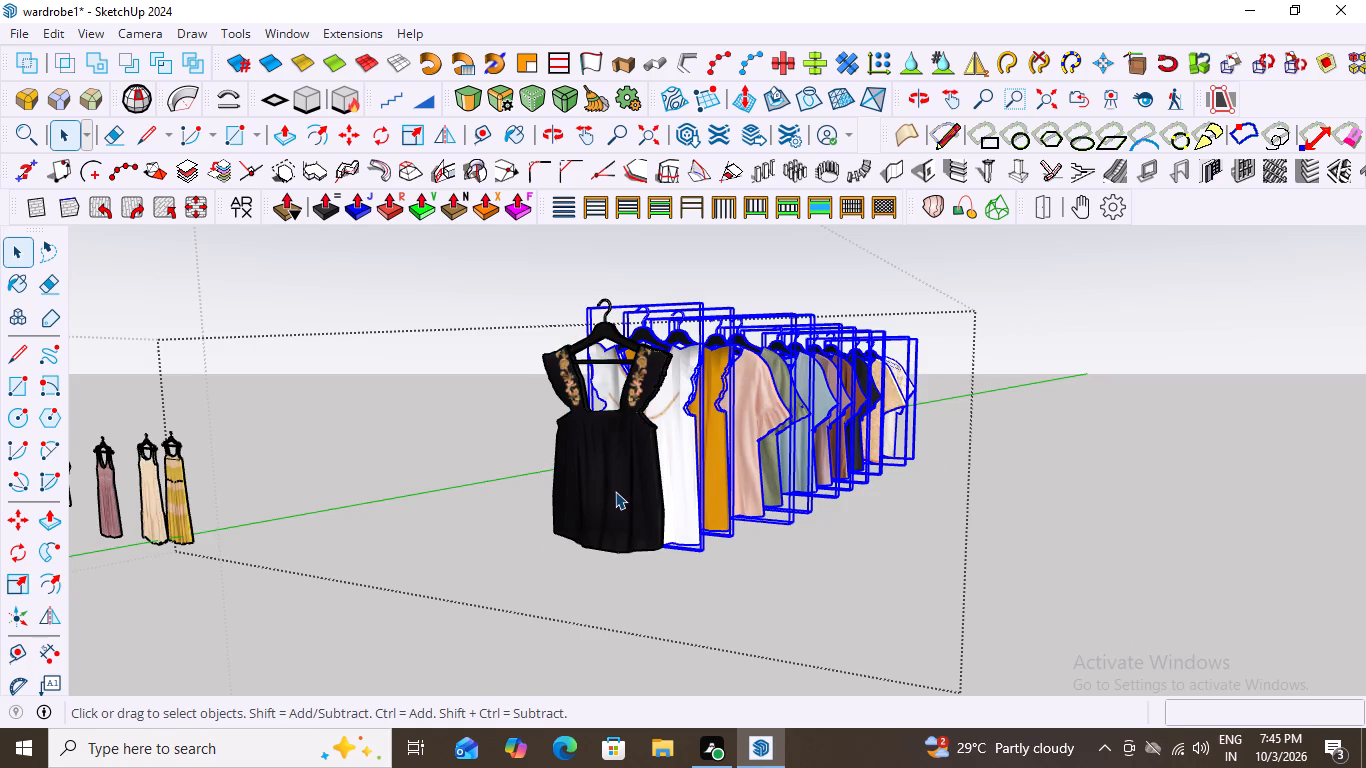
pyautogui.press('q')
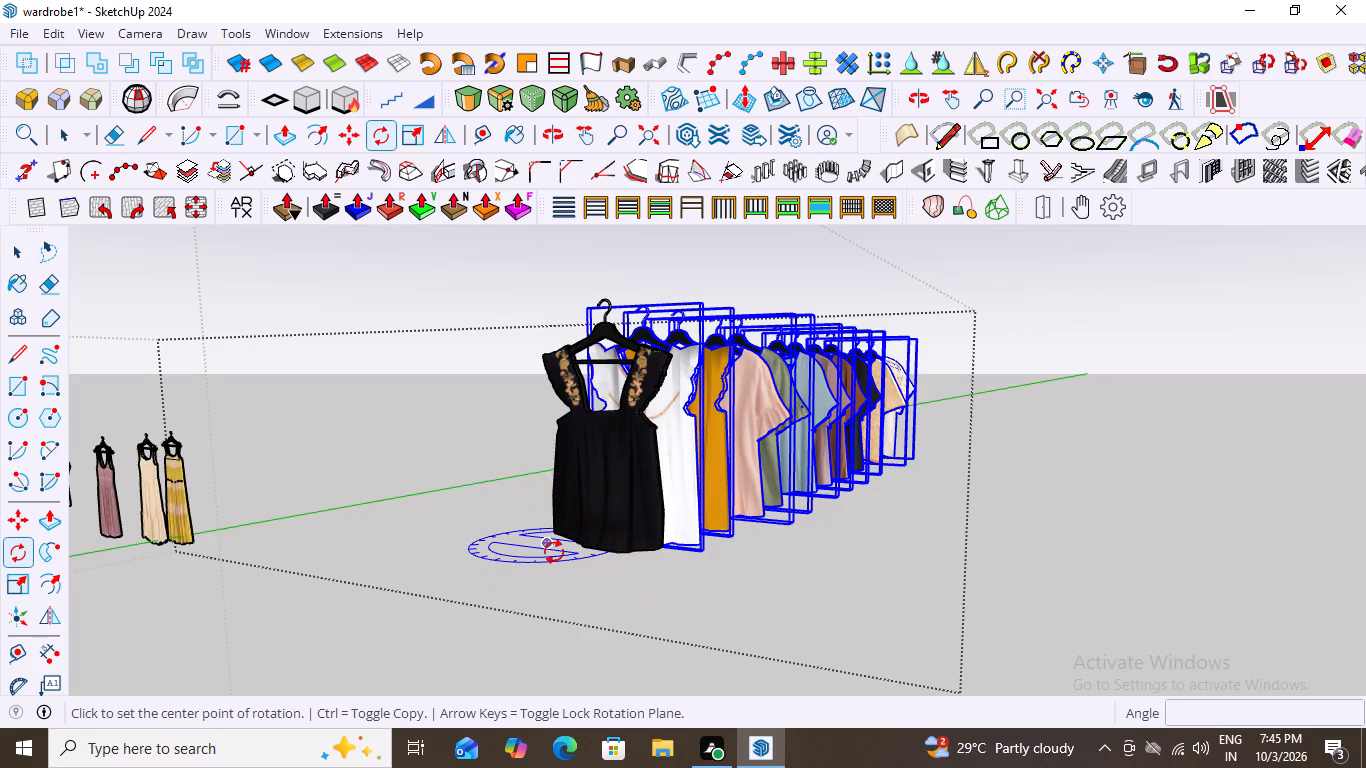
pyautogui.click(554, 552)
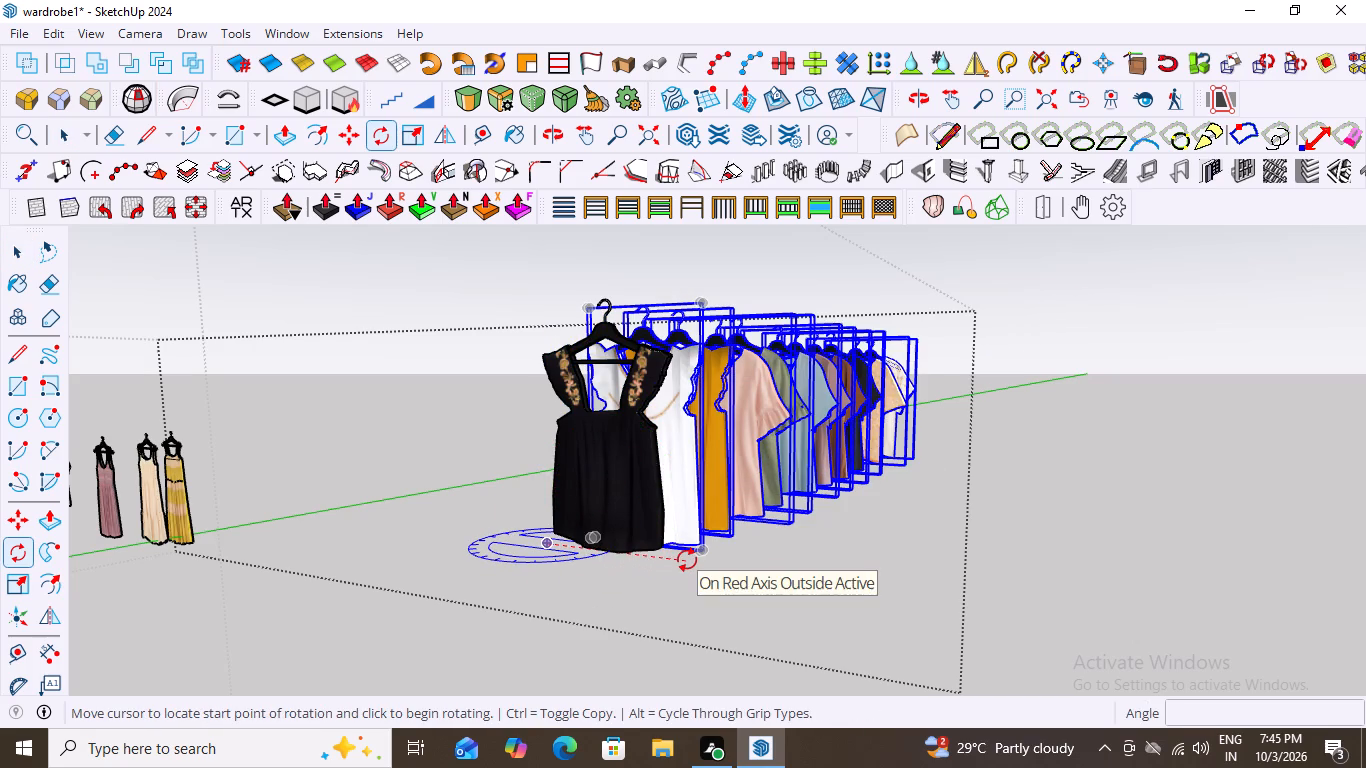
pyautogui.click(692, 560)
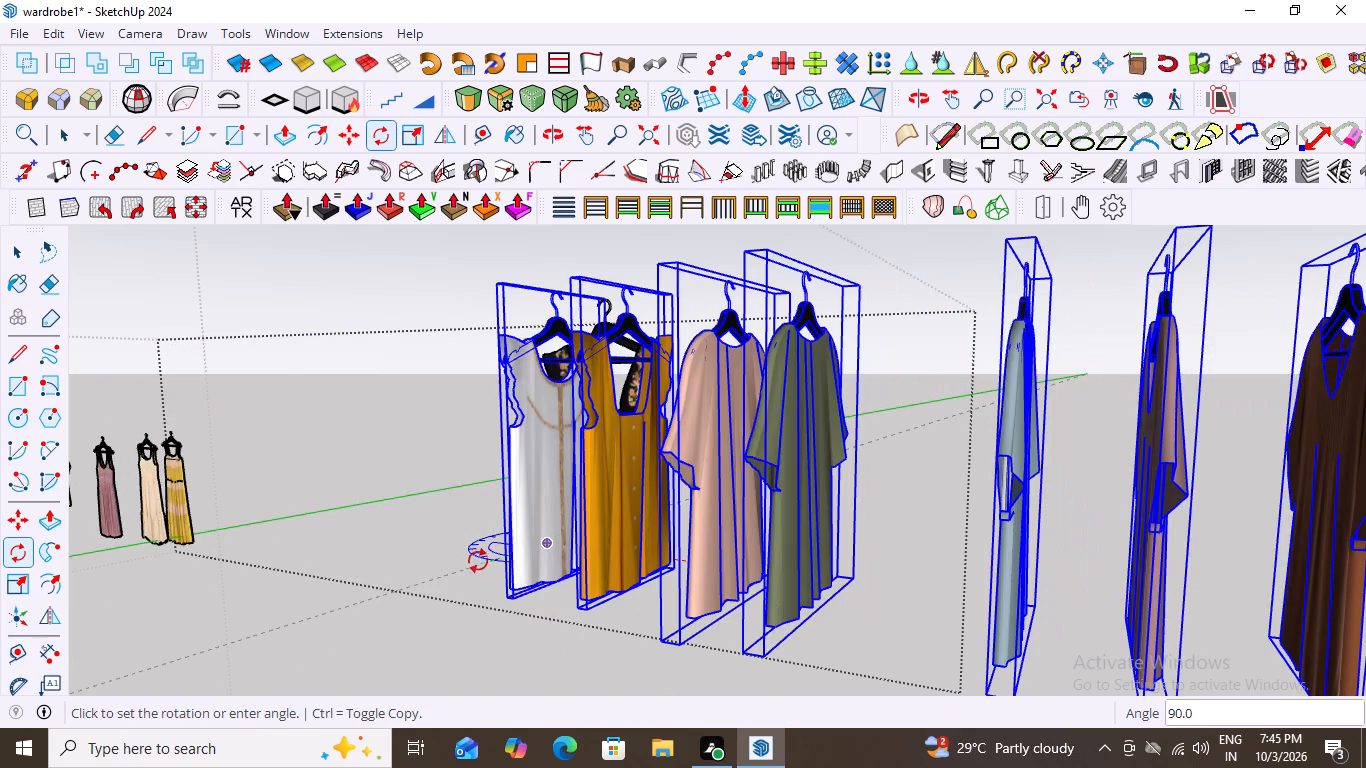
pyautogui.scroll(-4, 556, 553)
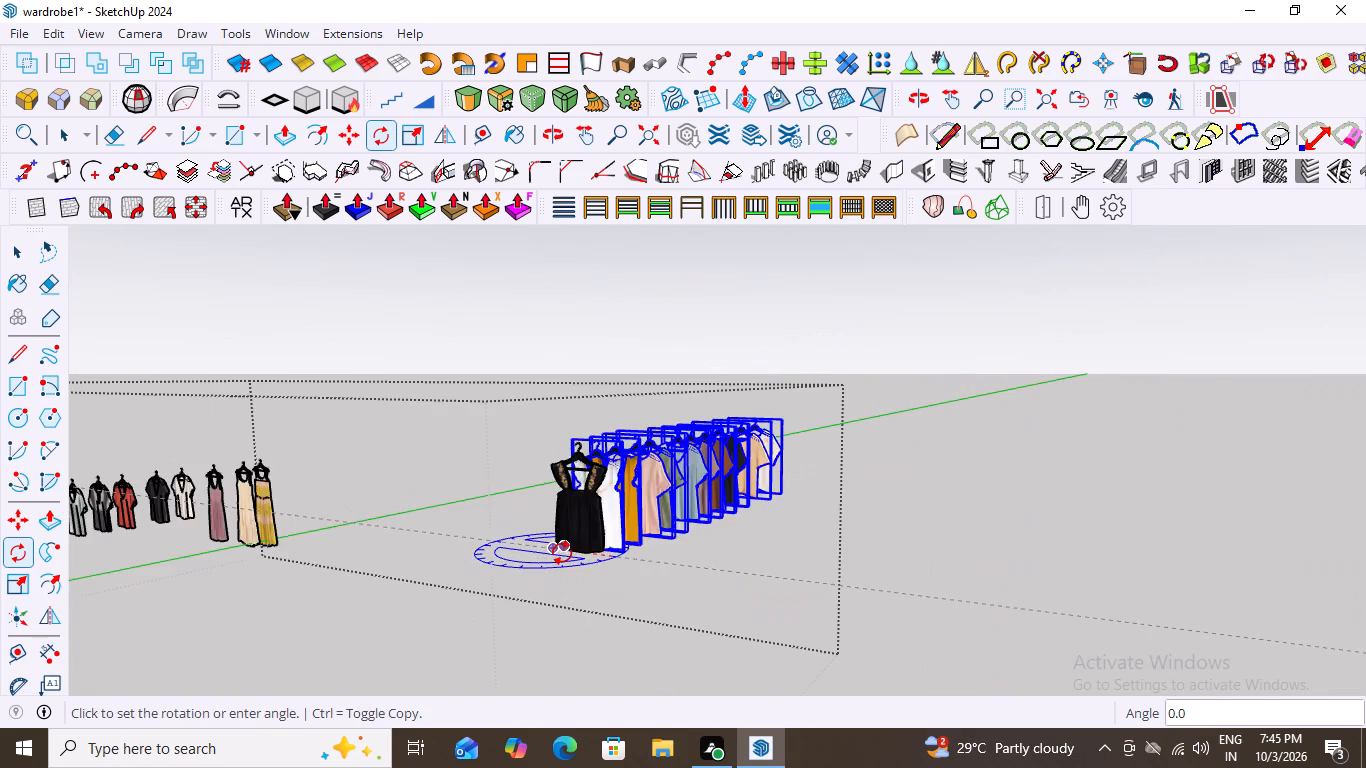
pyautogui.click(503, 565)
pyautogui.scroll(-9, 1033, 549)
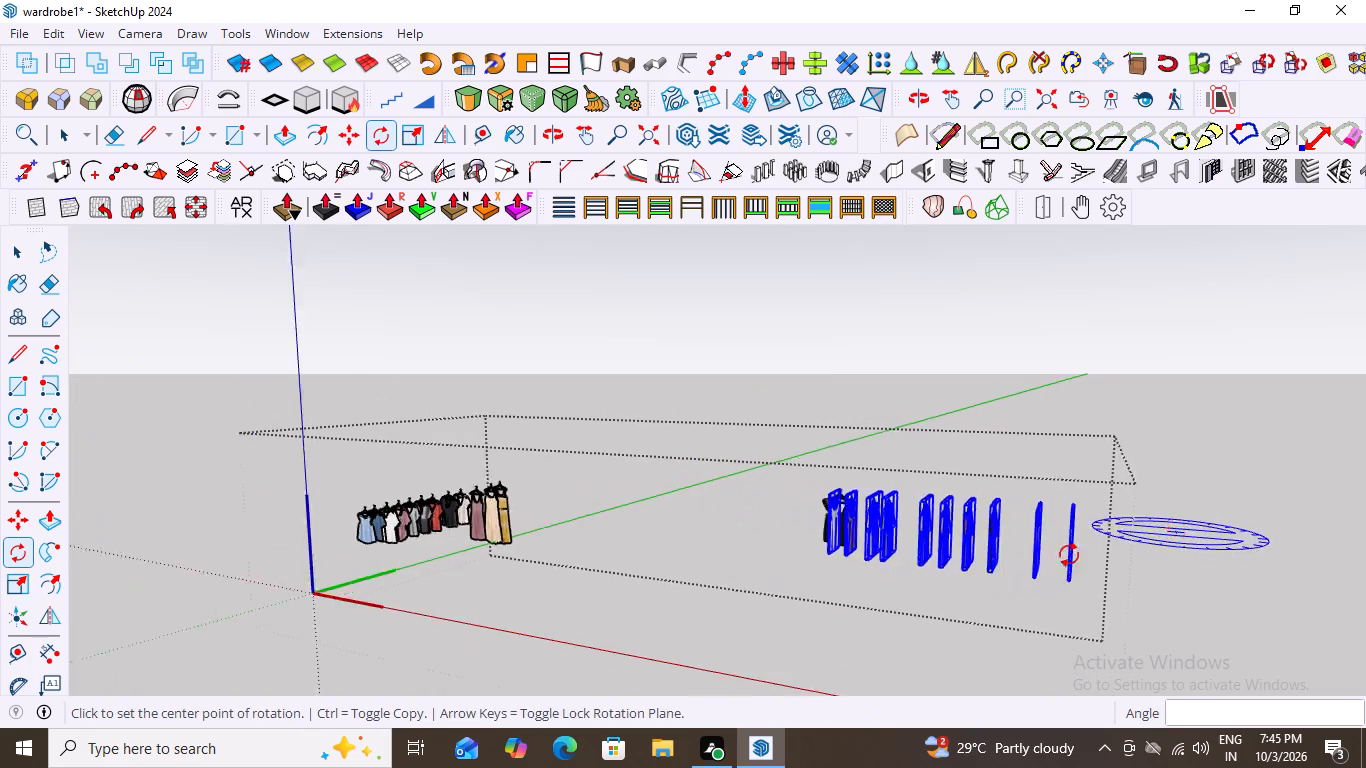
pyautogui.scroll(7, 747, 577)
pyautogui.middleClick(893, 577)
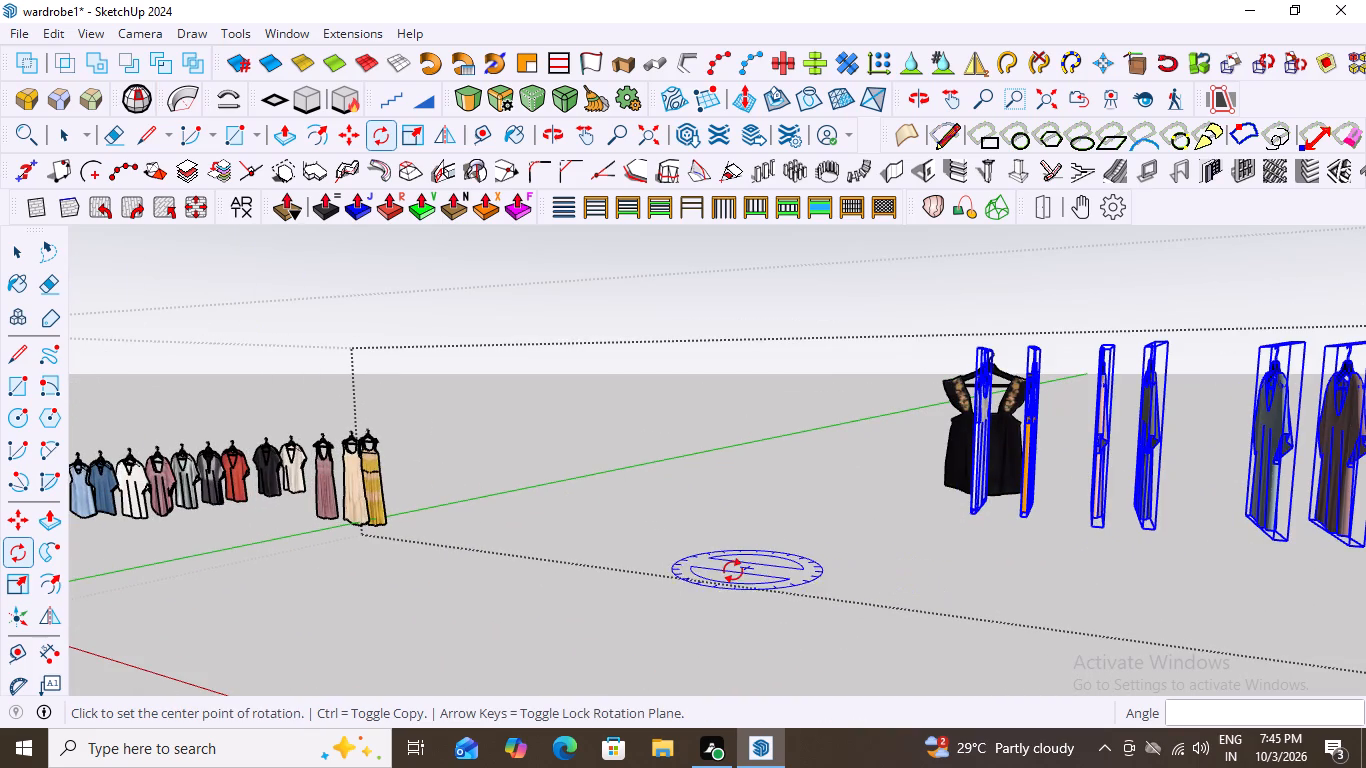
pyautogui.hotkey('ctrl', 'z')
# Add the front black top to the selected row, rotate the whole row 90° about the vertical axis from its lower corner, and close the group.
pyautogui.scroll(3, 964, 579)
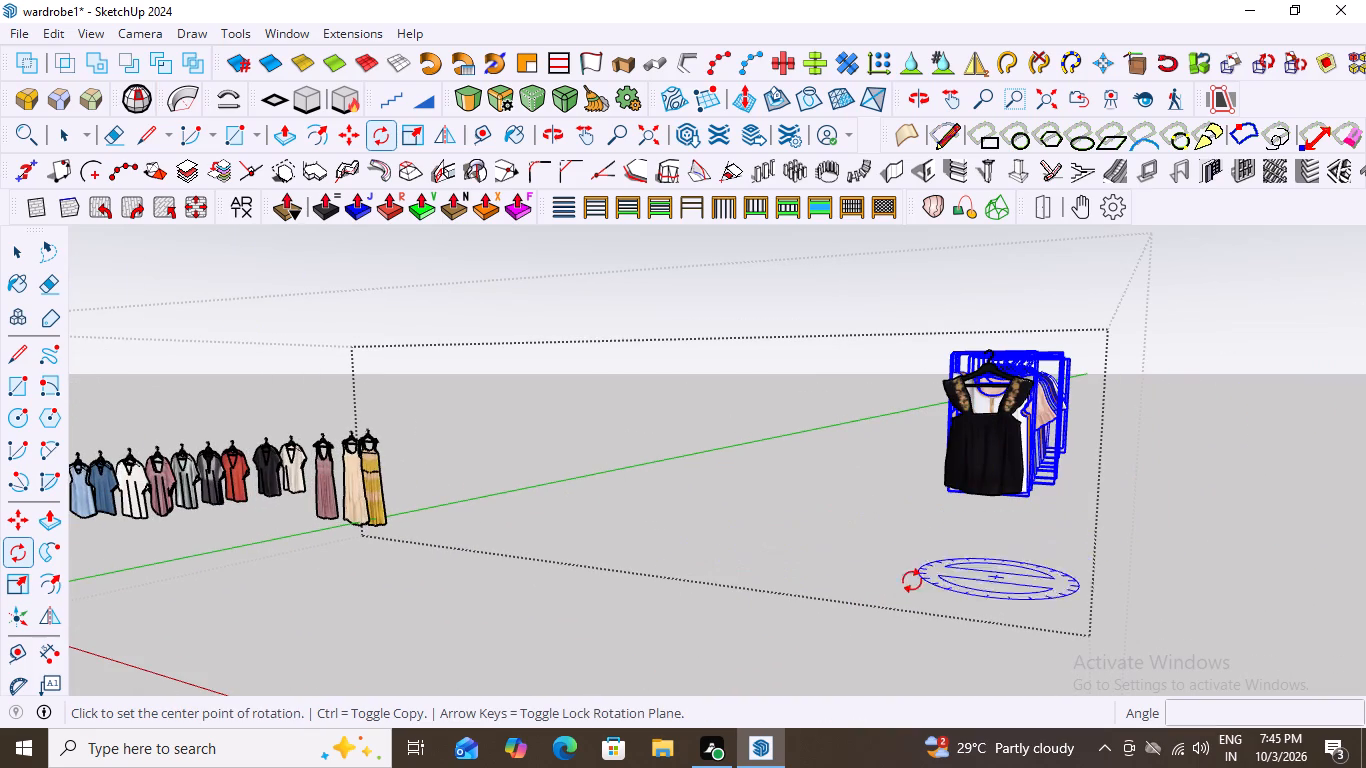
pyautogui.scroll(1, 857, 577)
pyautogui.scroll(-10, 762, 552)
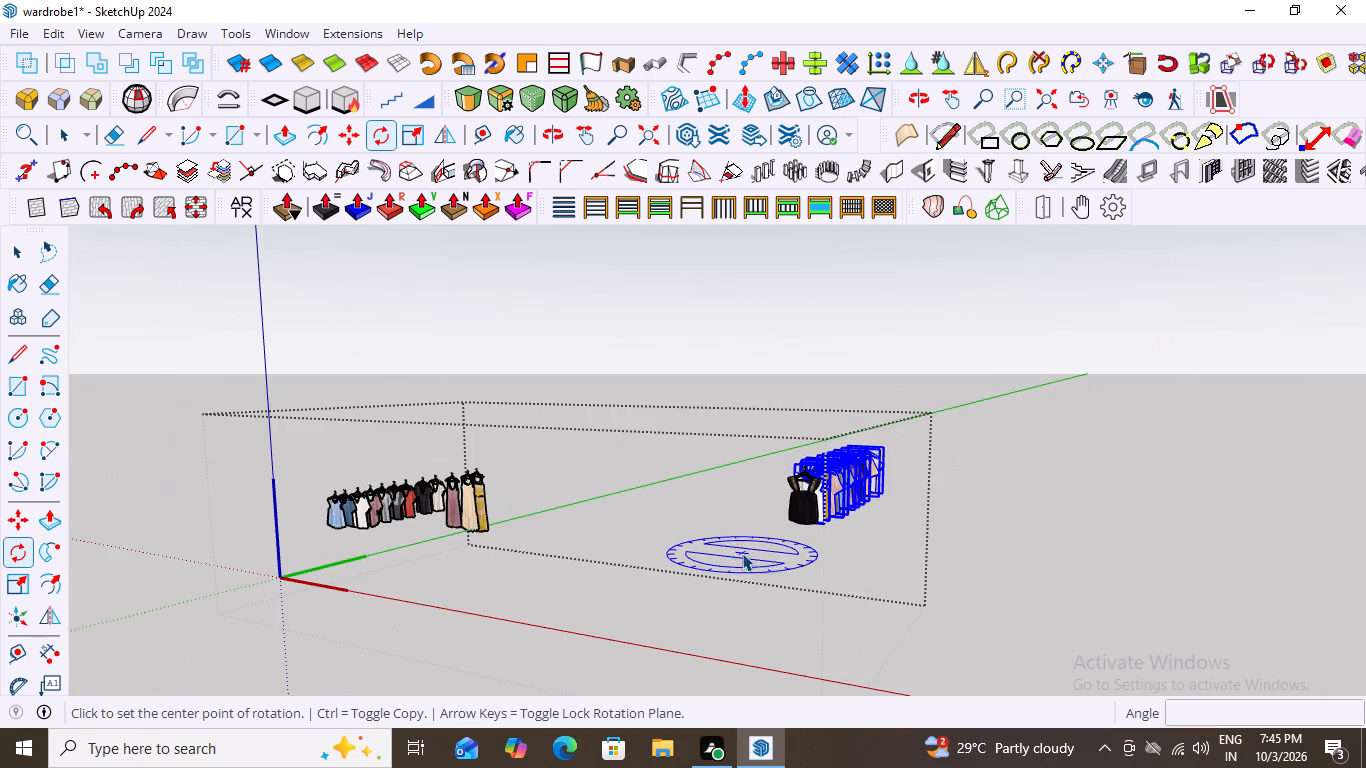
pyautogui.press('space')
pyautogui.keyDown('shift'); pyautogui.click(806, 510); pyautogui.keyUp('shift')
pyautogui.keyDown('shift'); pyautogui.scroll(3, 818, 520); pyautogui.keyUp('shift')
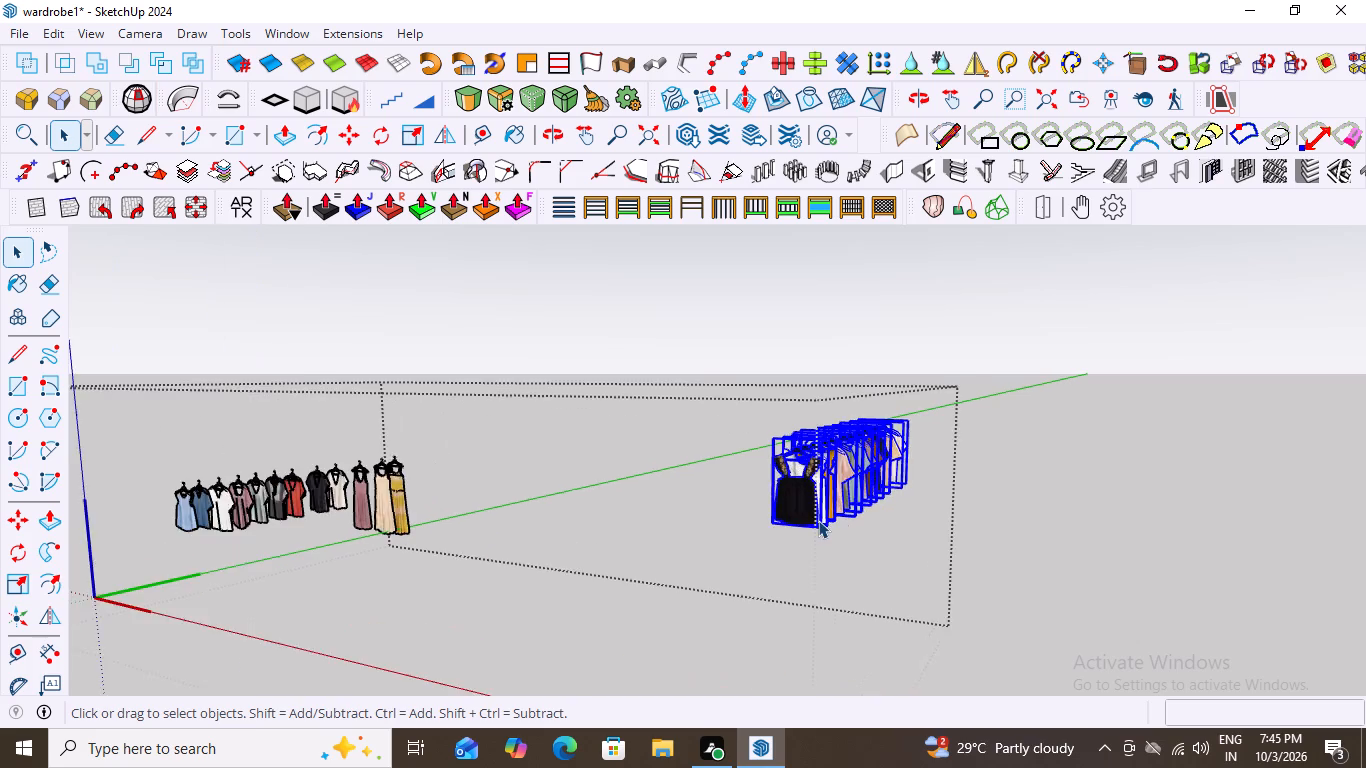
pyautogui.keyDown('shift'); pyautogui.scroll(4, 818, 520); pyautogui.keyUp('shift')
pyautogui.press('q')
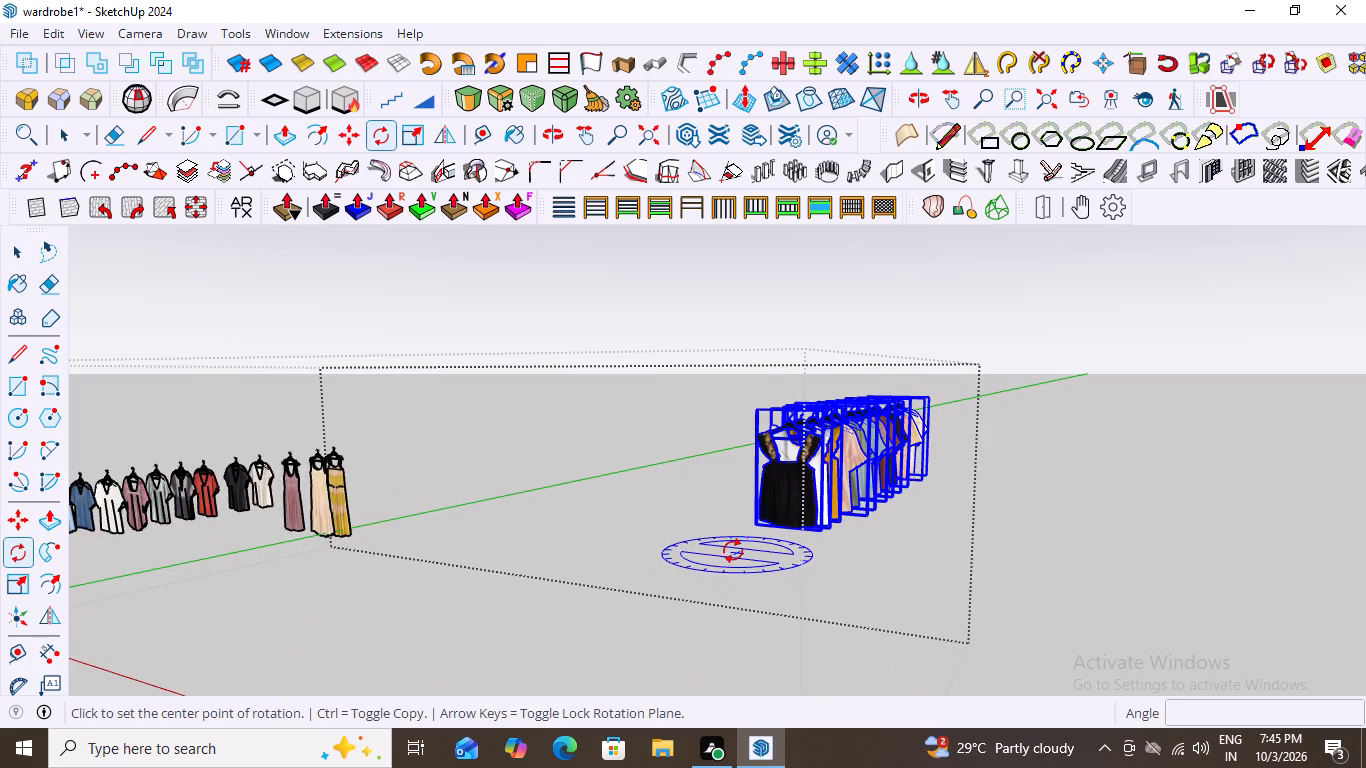
pyautogui.click(751, 526)
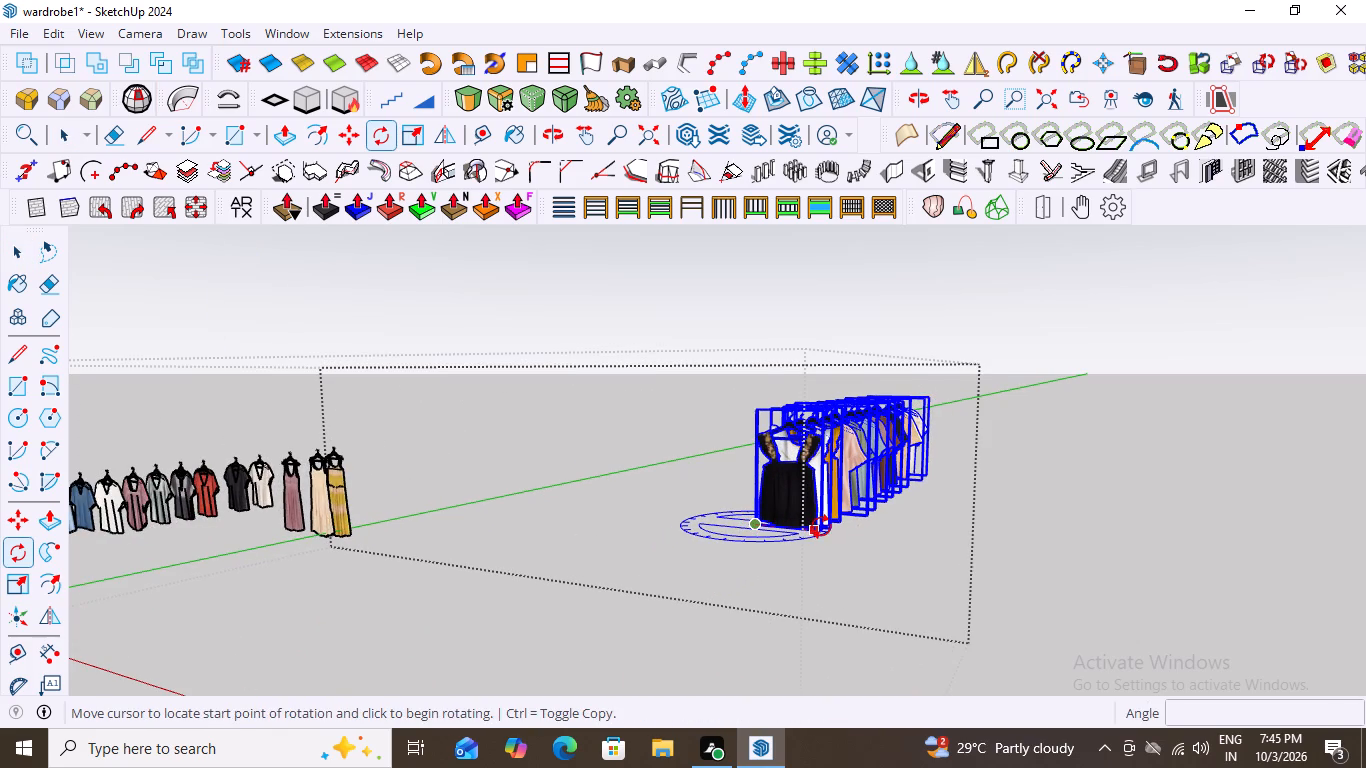
pyautogui.click(821, 527)
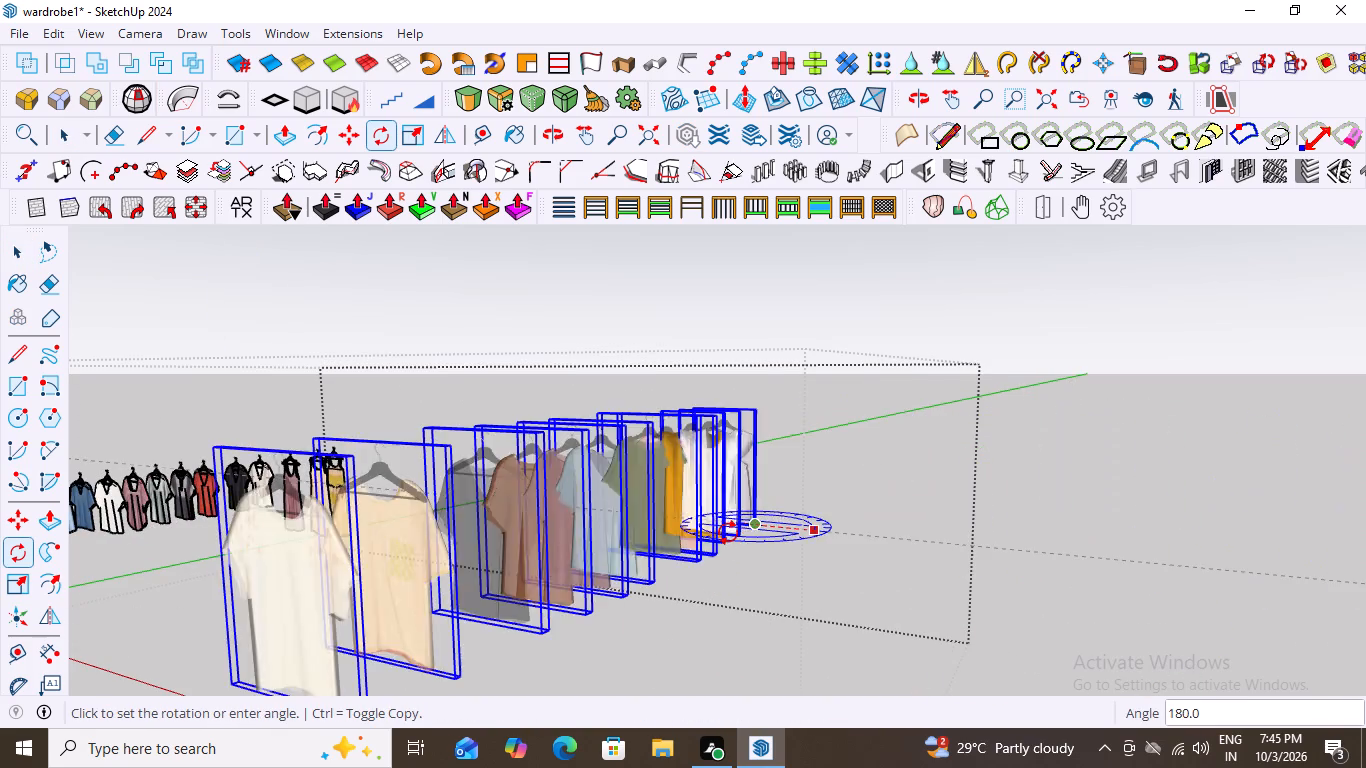
pyautogui.scroll(-11, 835, 528)
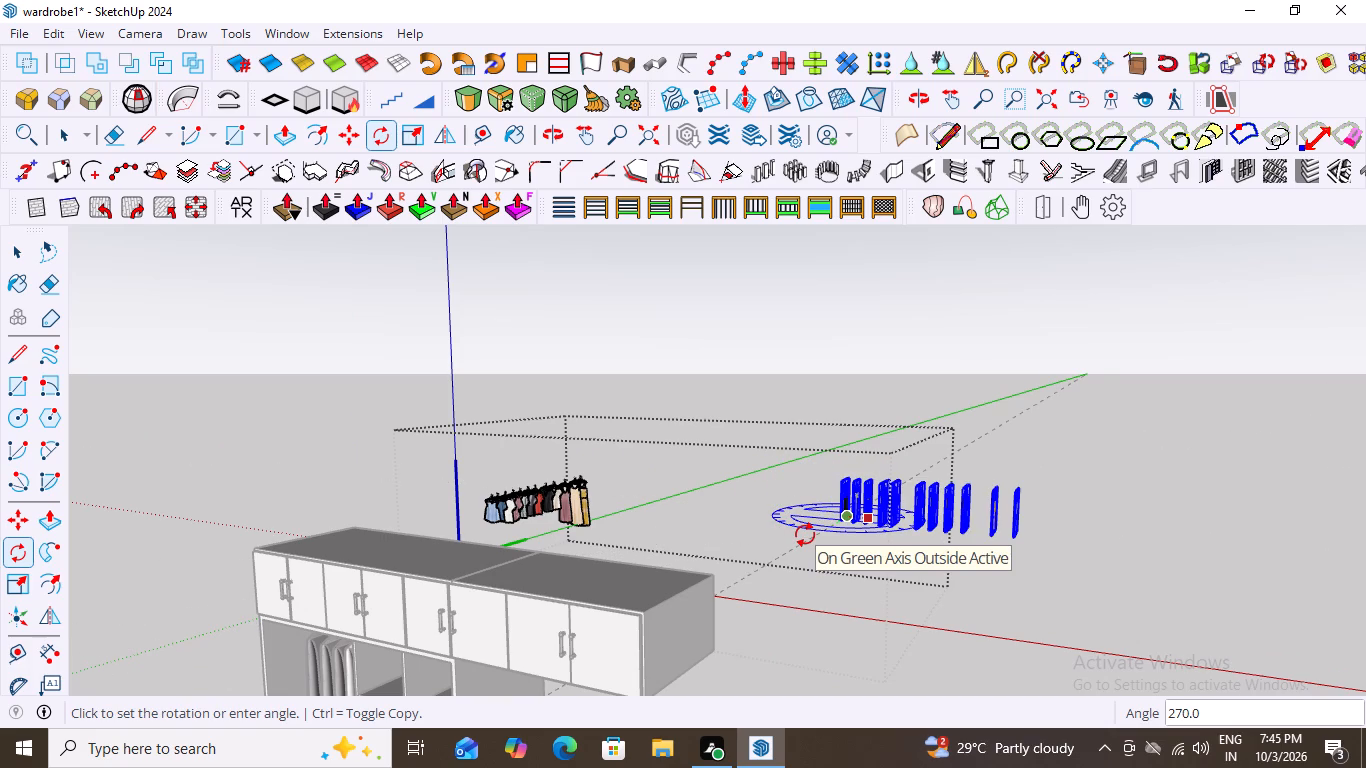
pyautogui.press('Return')
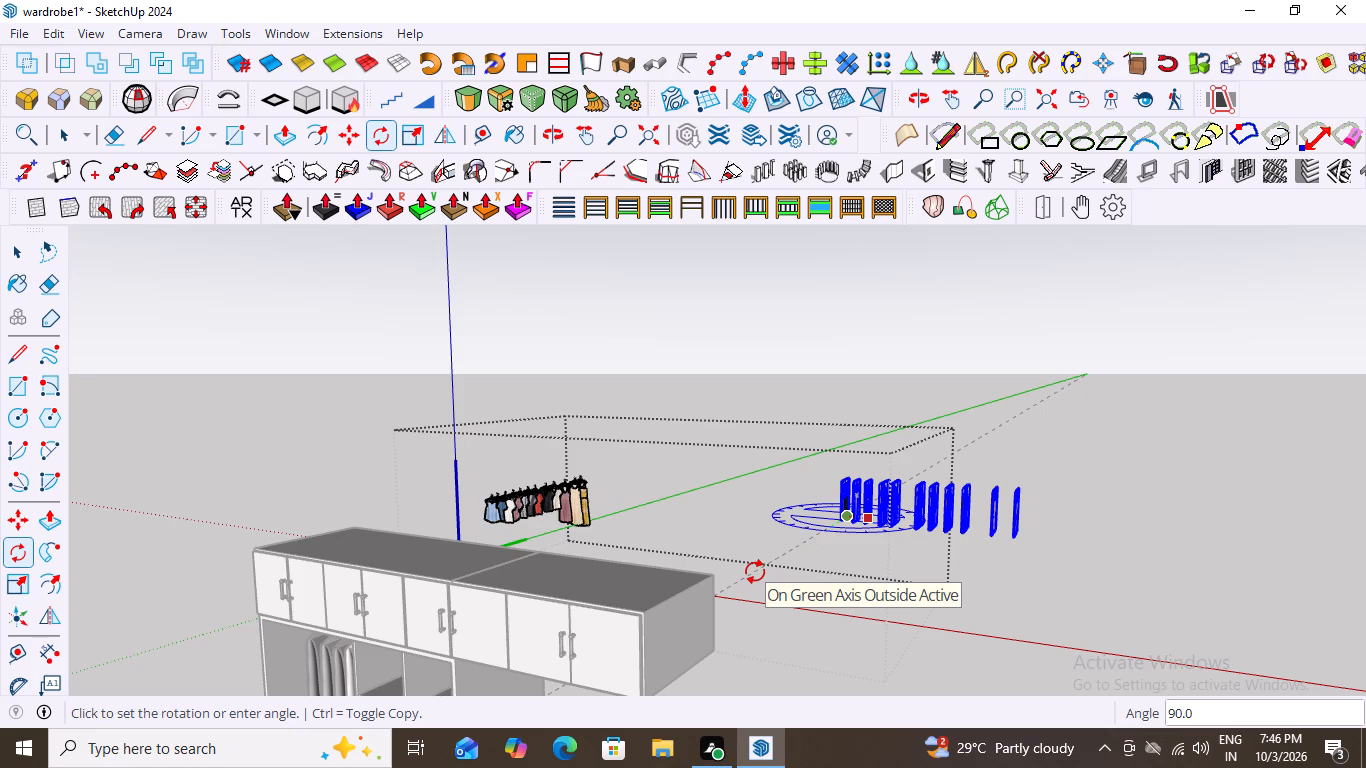
pyautogui.write('90')
pyautogui.press('Return')
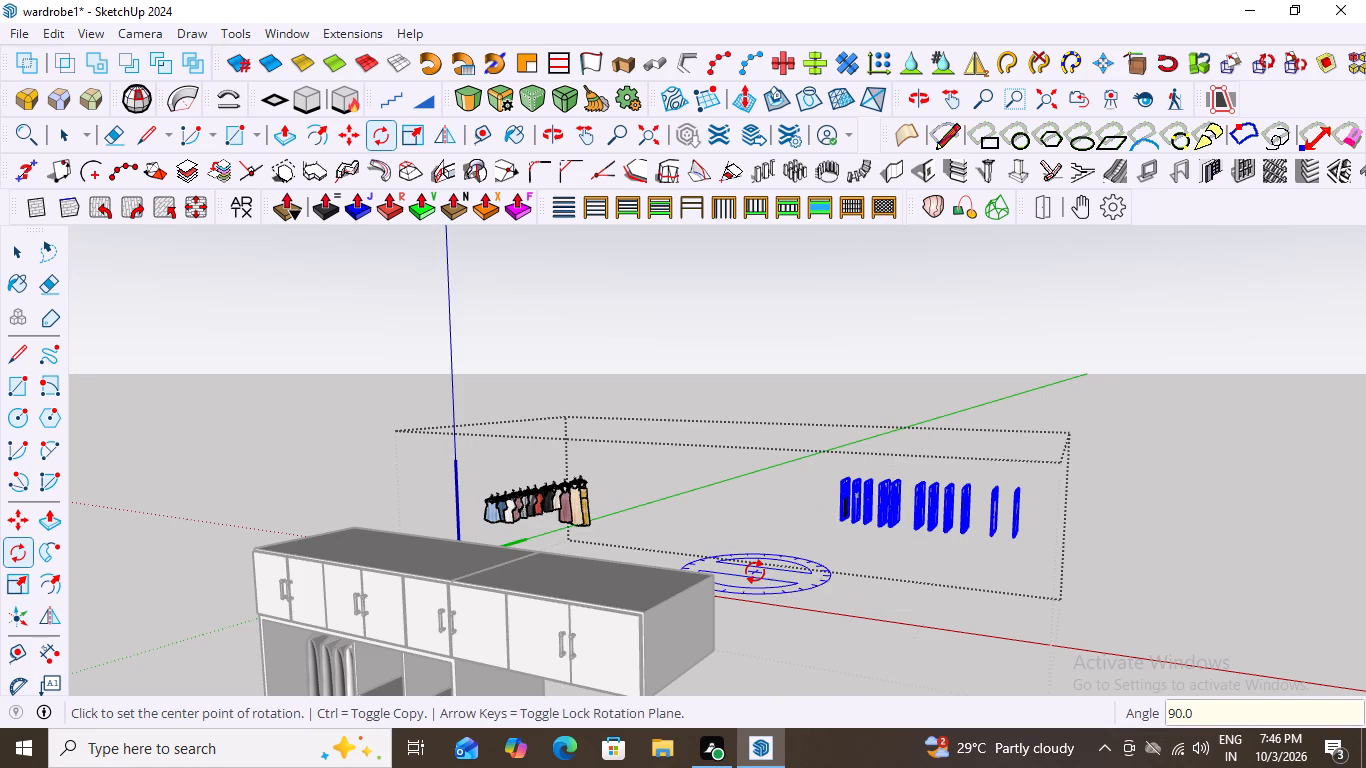
pyautogui.press('space')
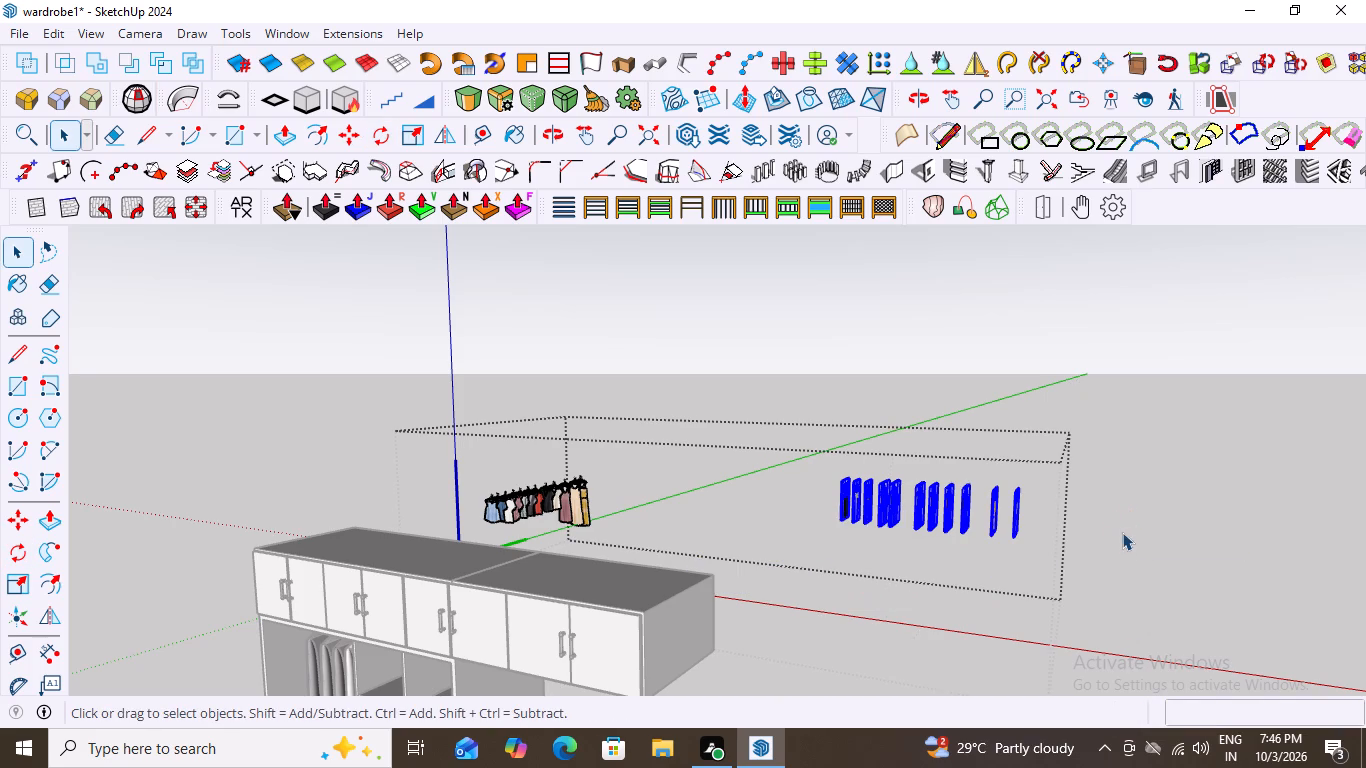
pyautogui.click(1107, 469)
# Reopen the clothes group and move the white top about 3 1/2" along the red axis, closer to the black top.
pyautogui.scroll(-3, 912, 568)
pyautogui.moveTo(854, 542); pyautogui.dragTo(951, 544, button='middle')
pyautogui.scroll(12, 780, 511)
pyautogui.moveTo(737, 534); pyautogui.dragTo(857, 548, button='middle')
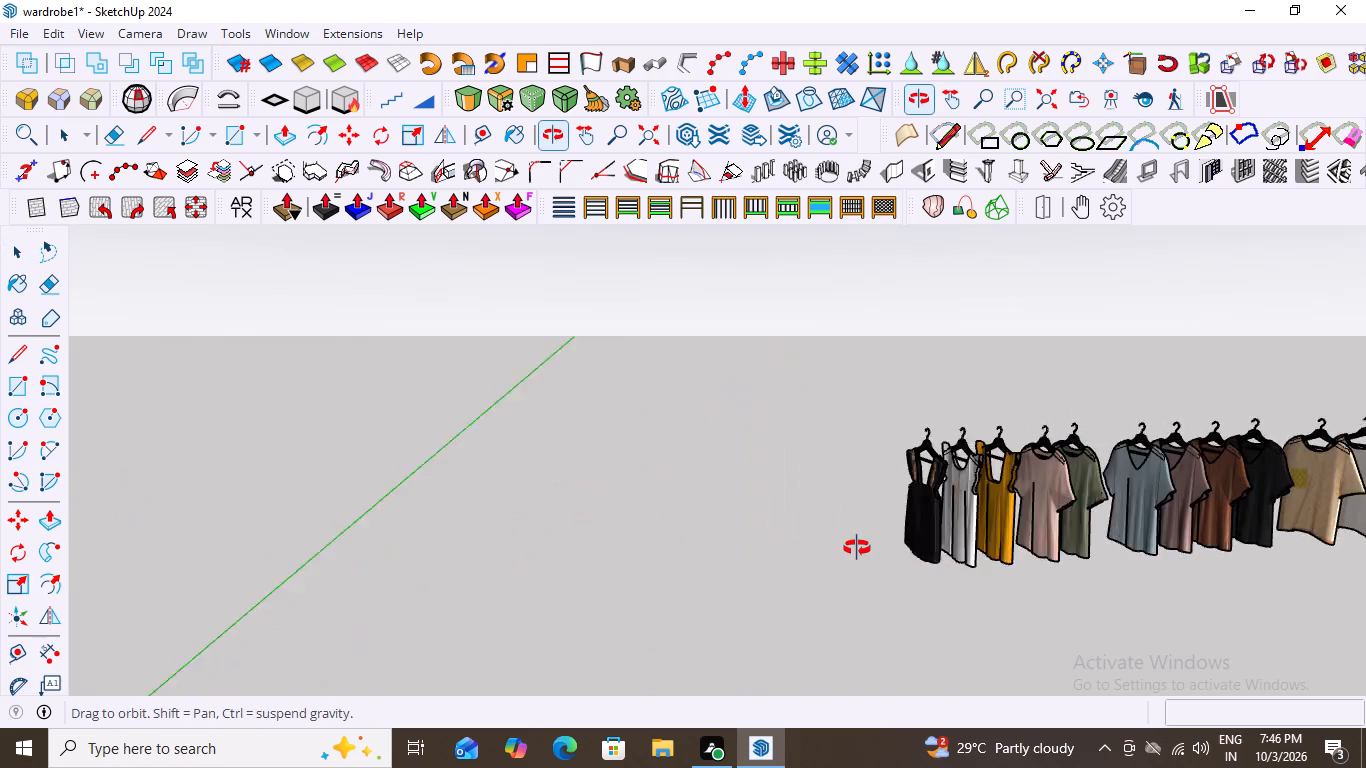
pyautogui.moveTo(857, 548); pyautogui.dragTo(815, 547, button='middle')
pyautogui.scroll(-7, 835, 547)
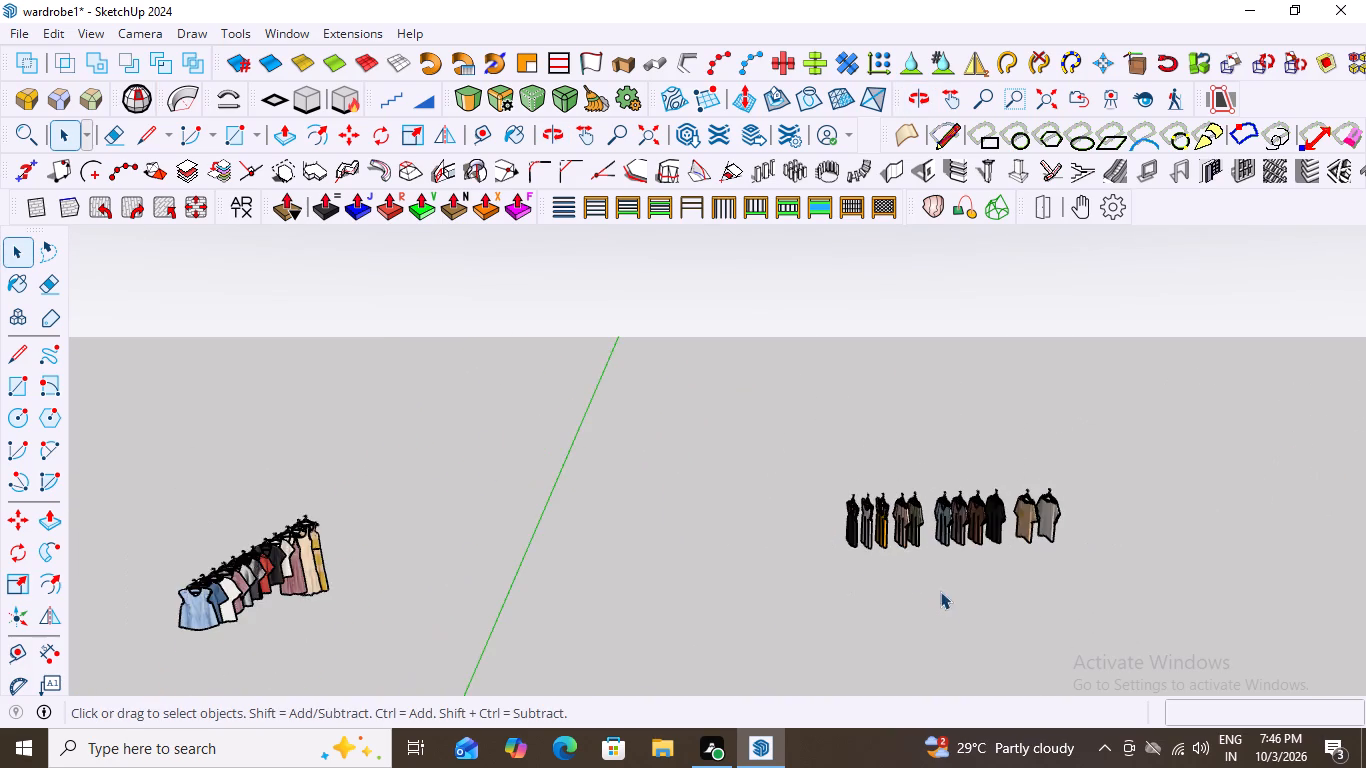
pyautogui.scroll(9, 889, 561)
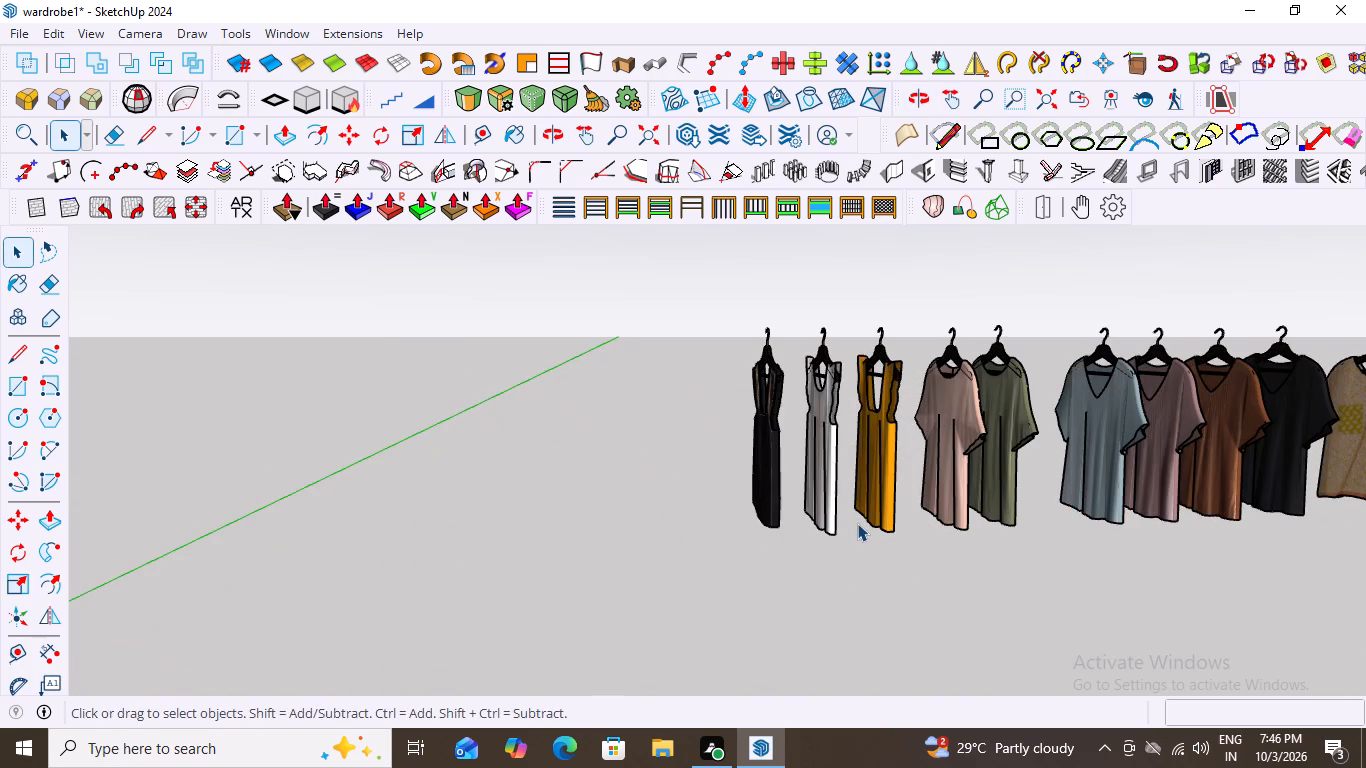
pyautogui.scroll(-3, 855, 522)
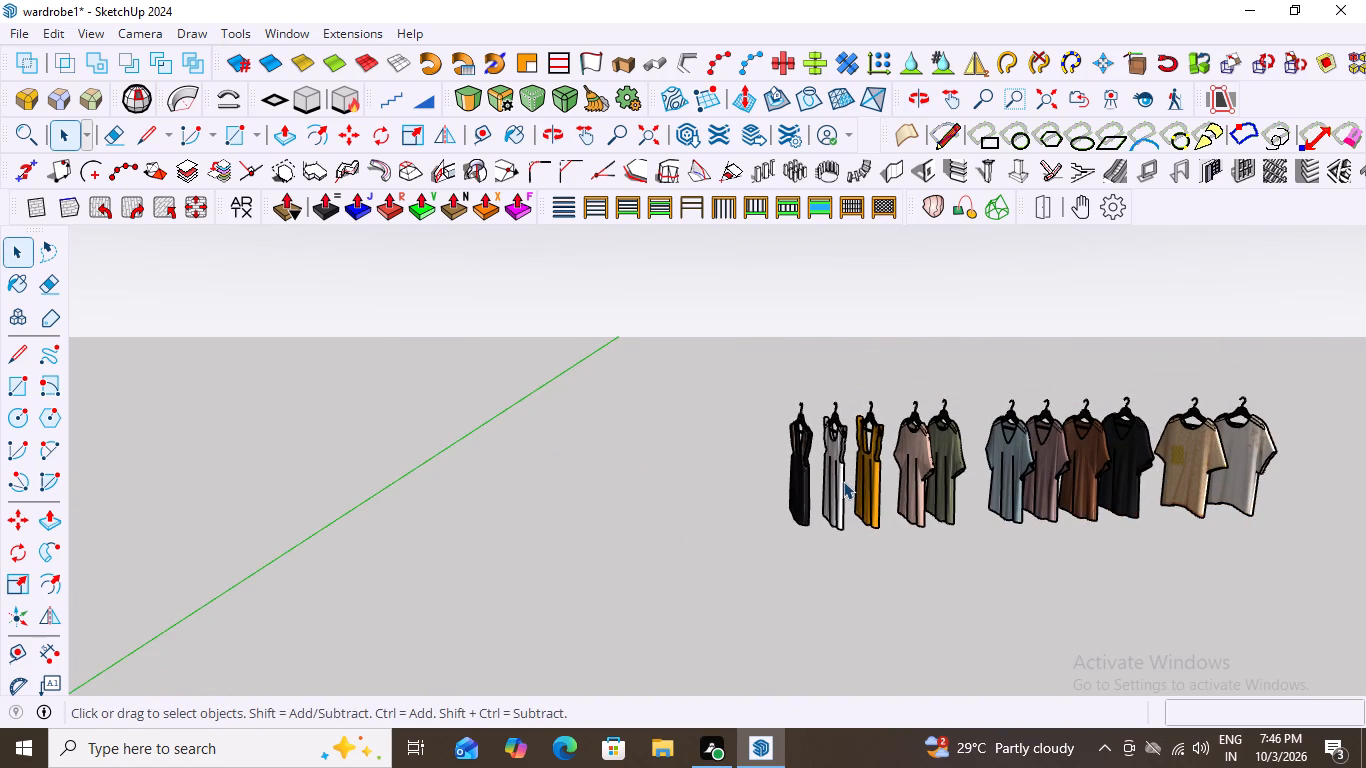
pyautogui.click(843, 481)
pyautogui.scroll(3, 836, 482)
pyautogui.doubleClick(836, 482)
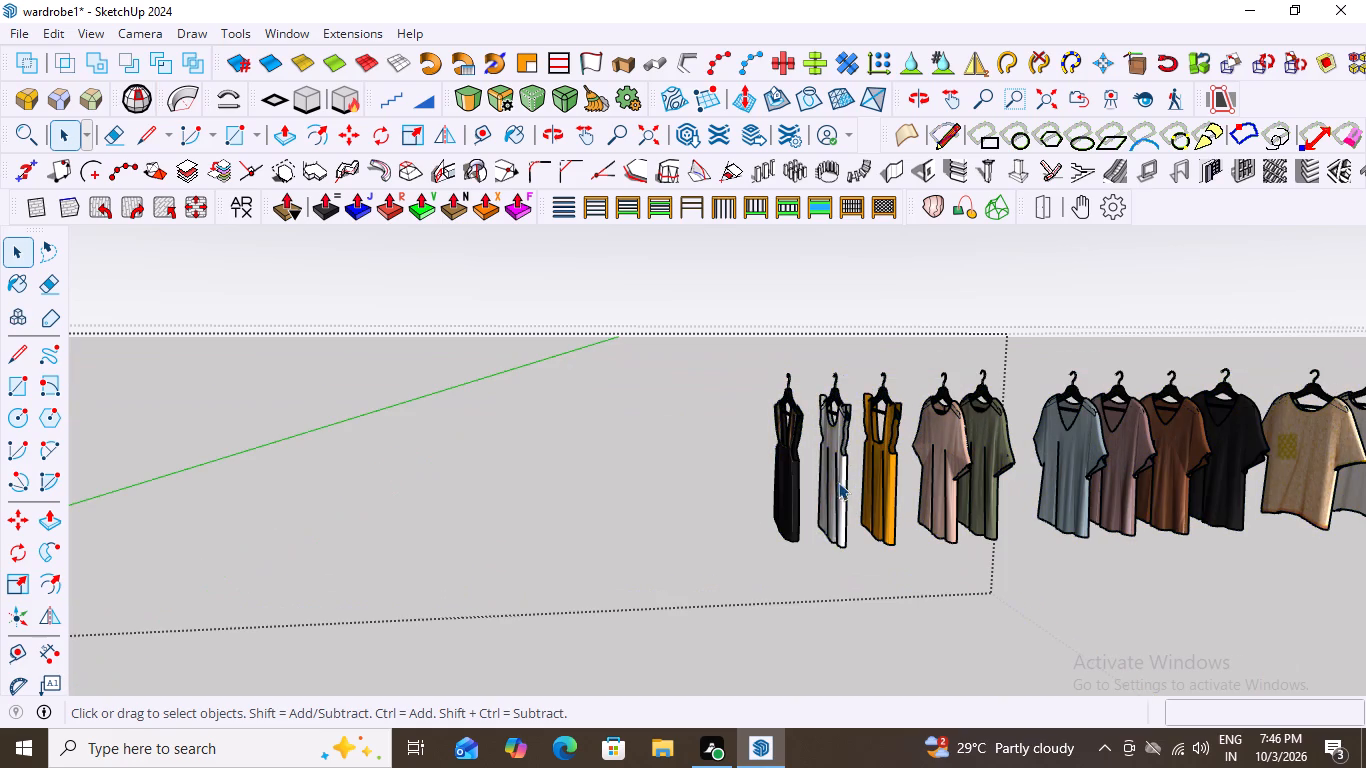
pyautogui.click(841, 482)
pyautogui.press('m')
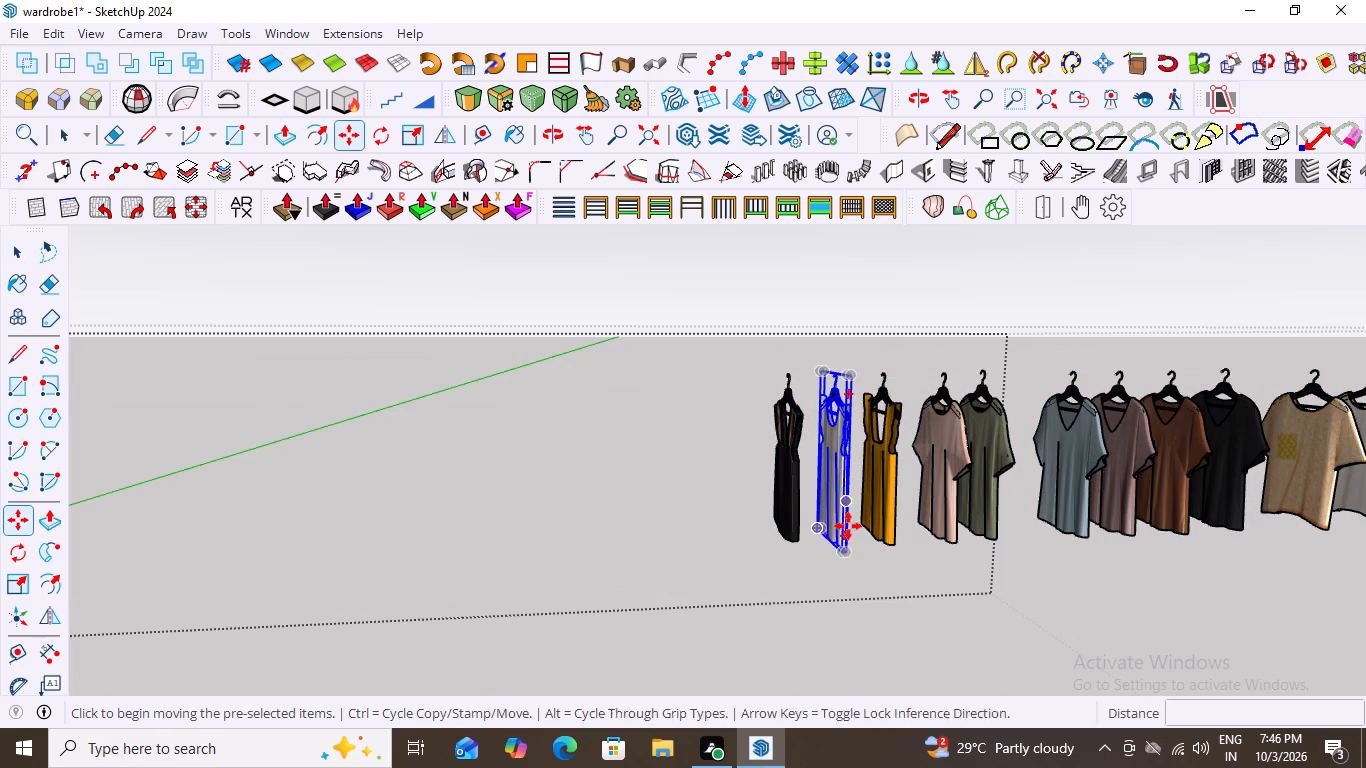
pyautogui.click(847, 554)
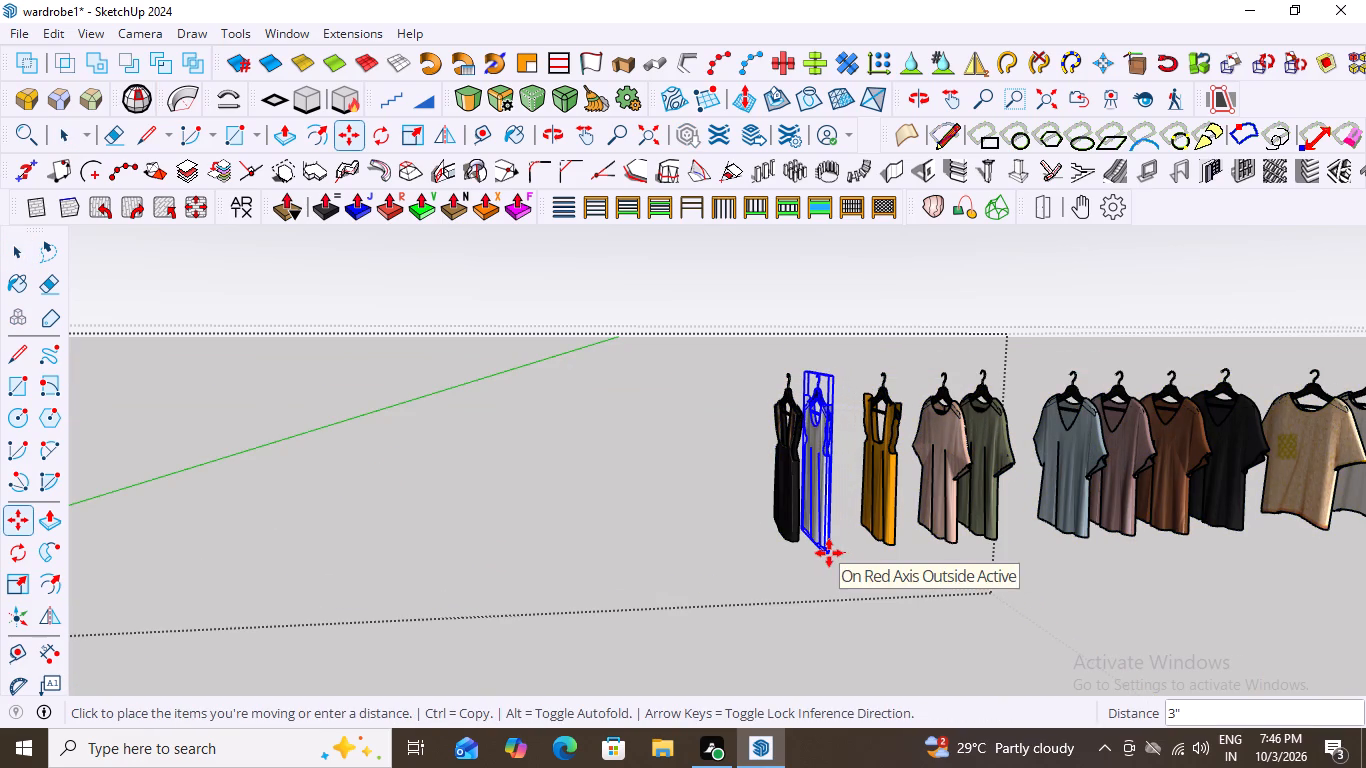
pyautogui.click(825, 553)
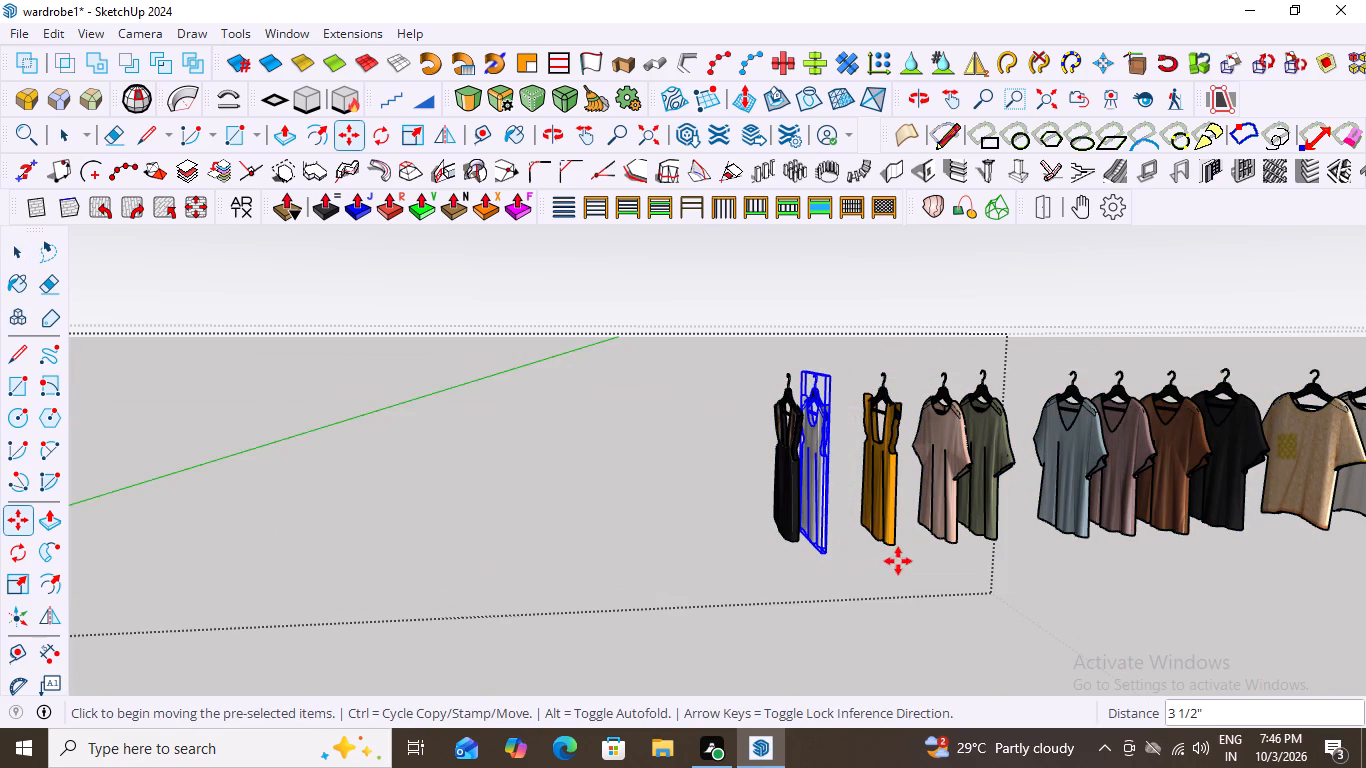
pyautogui.press('space')
# Move the mustard top about 8 1/2" along the row, close beside the white top.
pyautogui.click(880, 527)
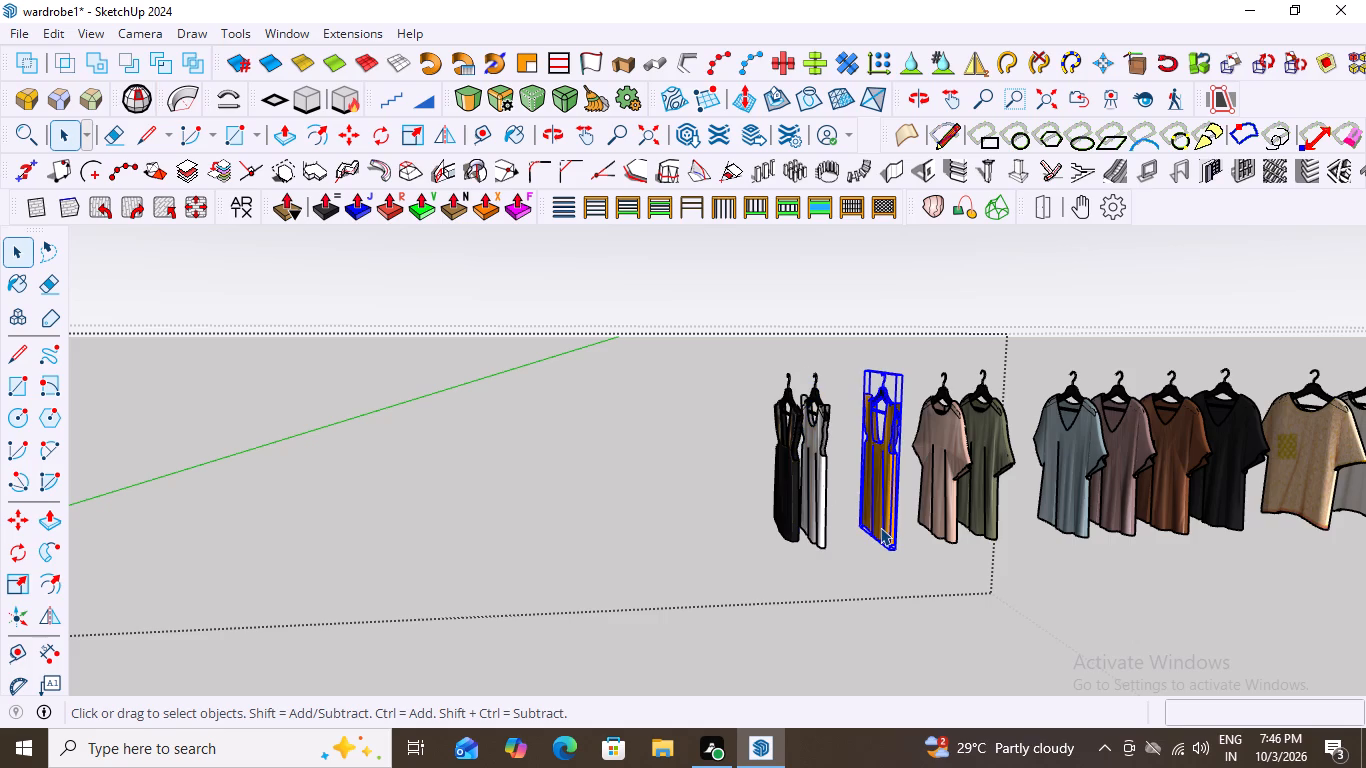
pyautogui.press('m')
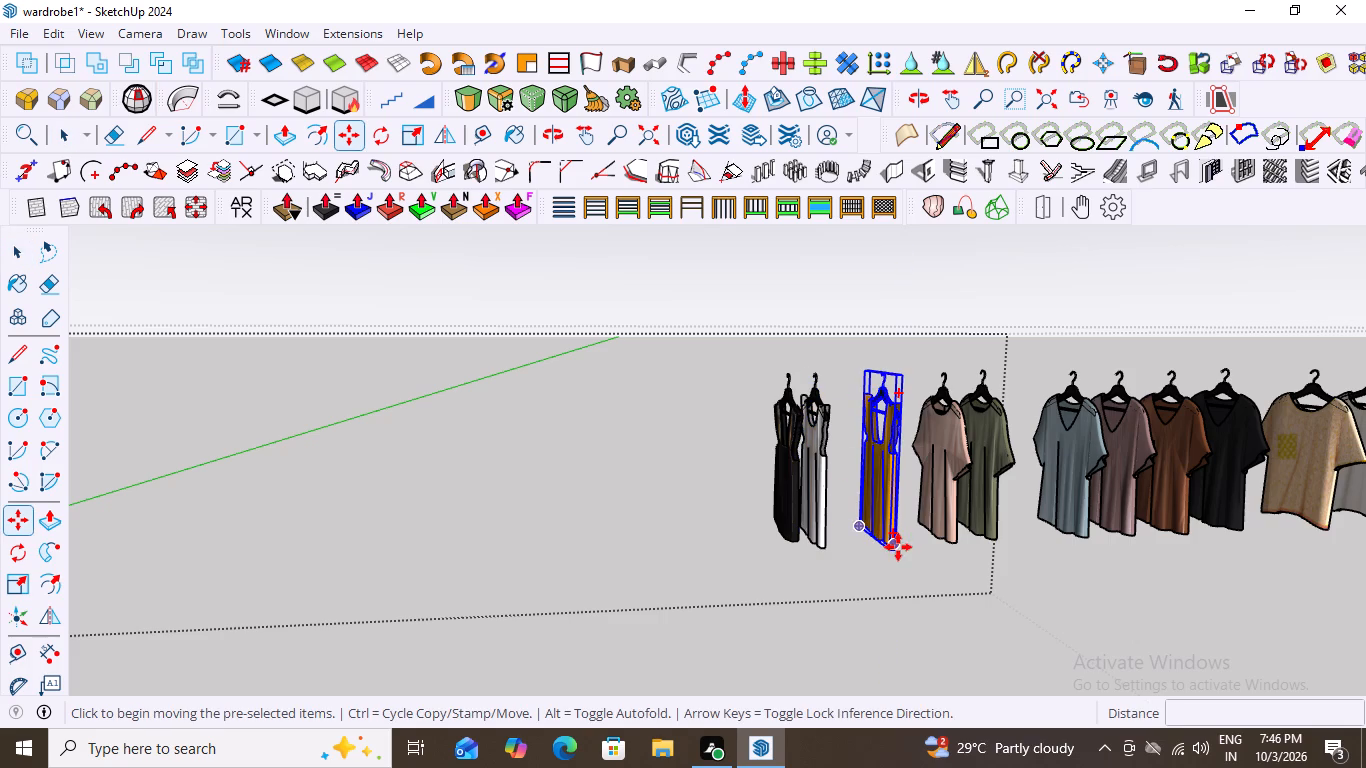
pyautogui.click(898, 547)
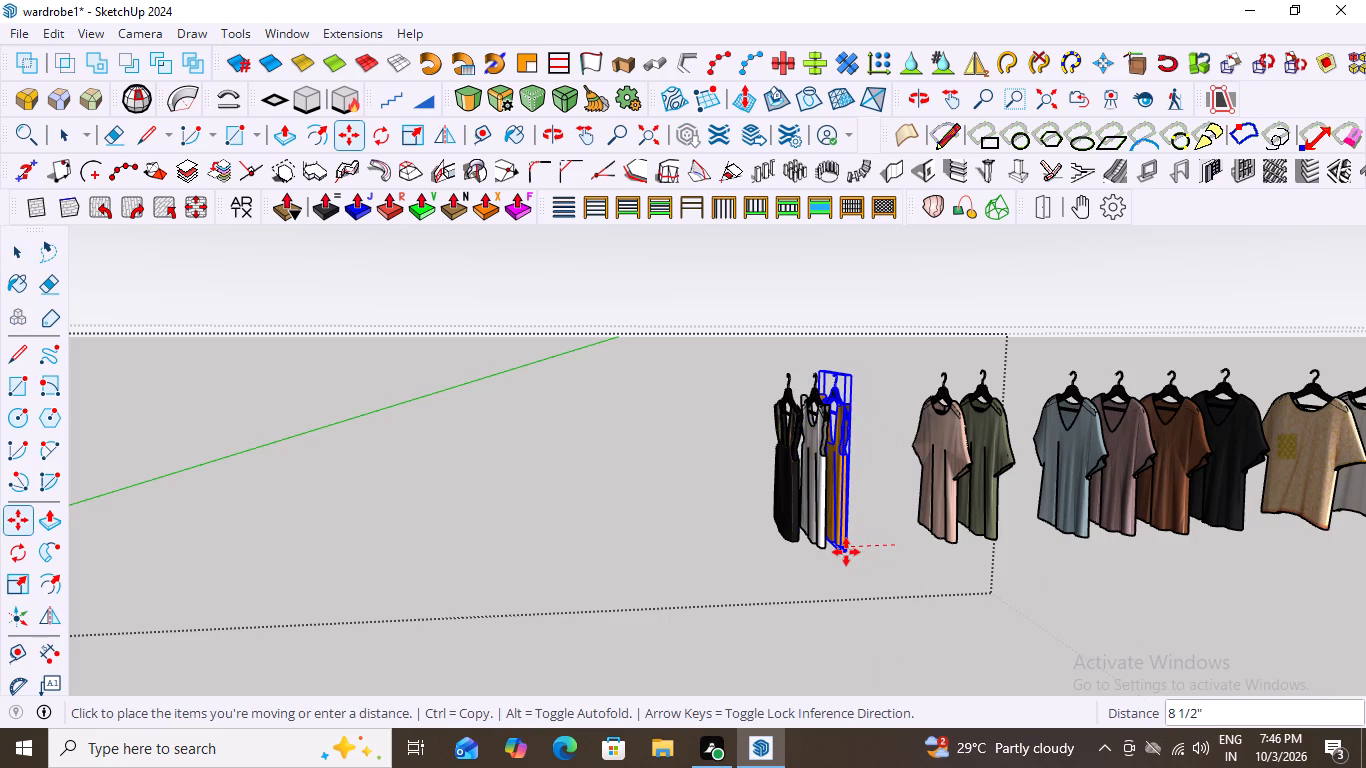
pyautogui.click(846, 552)
pyautogui.press('space')
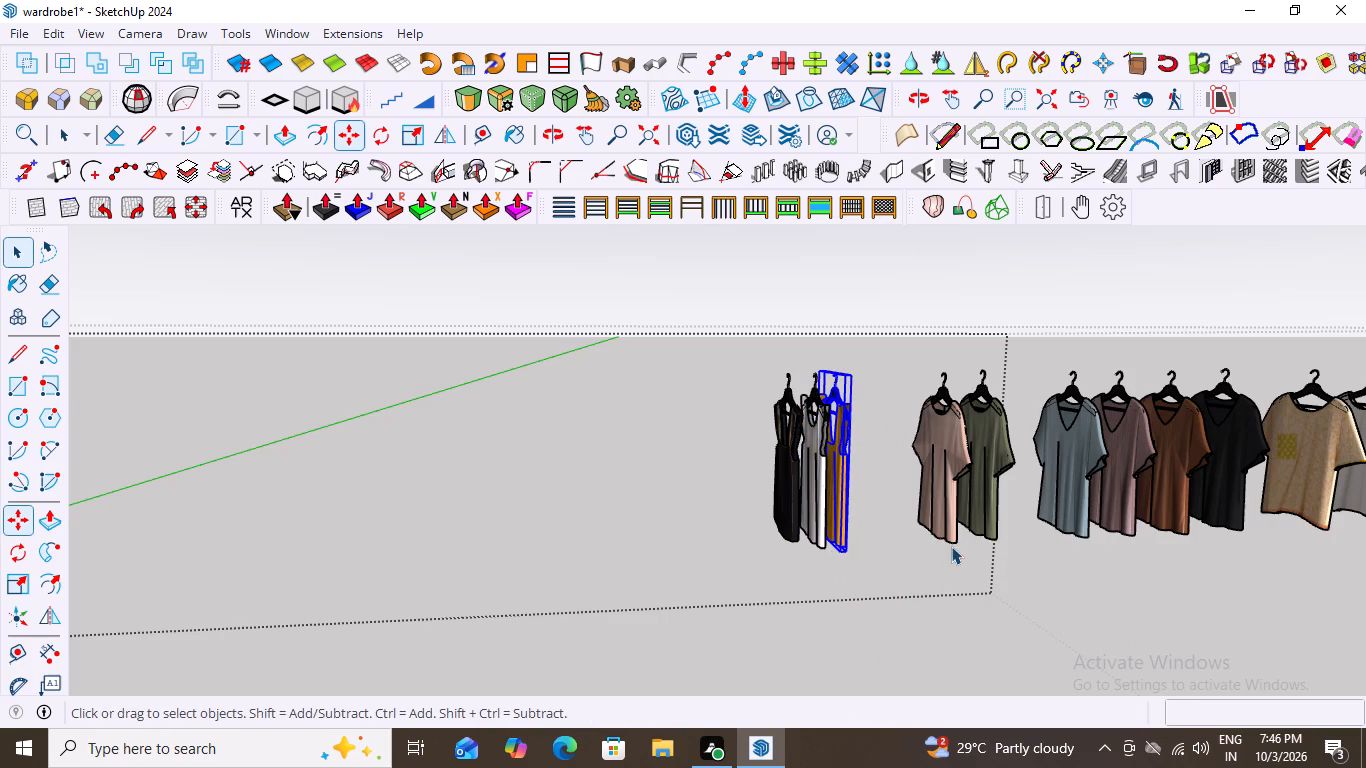
# Move the pink top about 1' 3" along the red axis, close beside the mustard top.
pyautogui.click(944, 517)
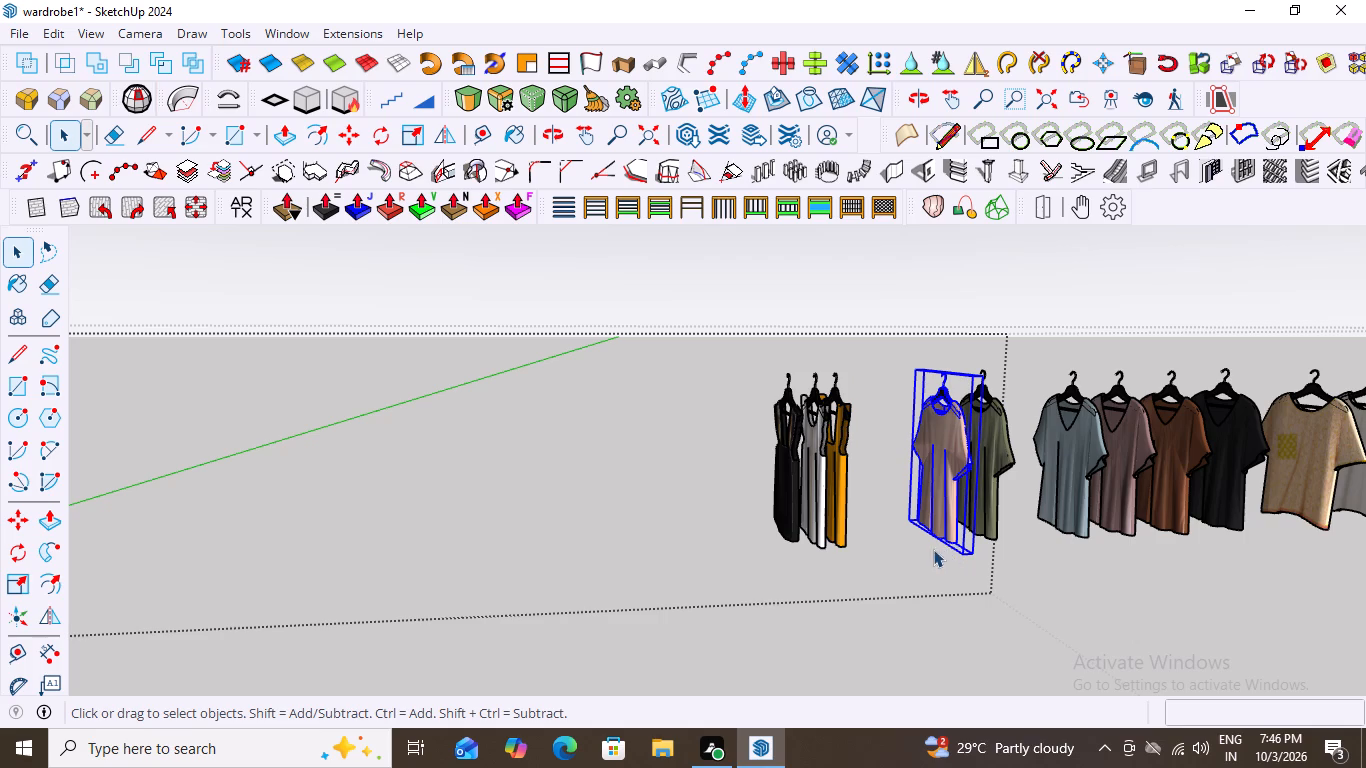
pyautogui.scroll(-2, 894, 552)
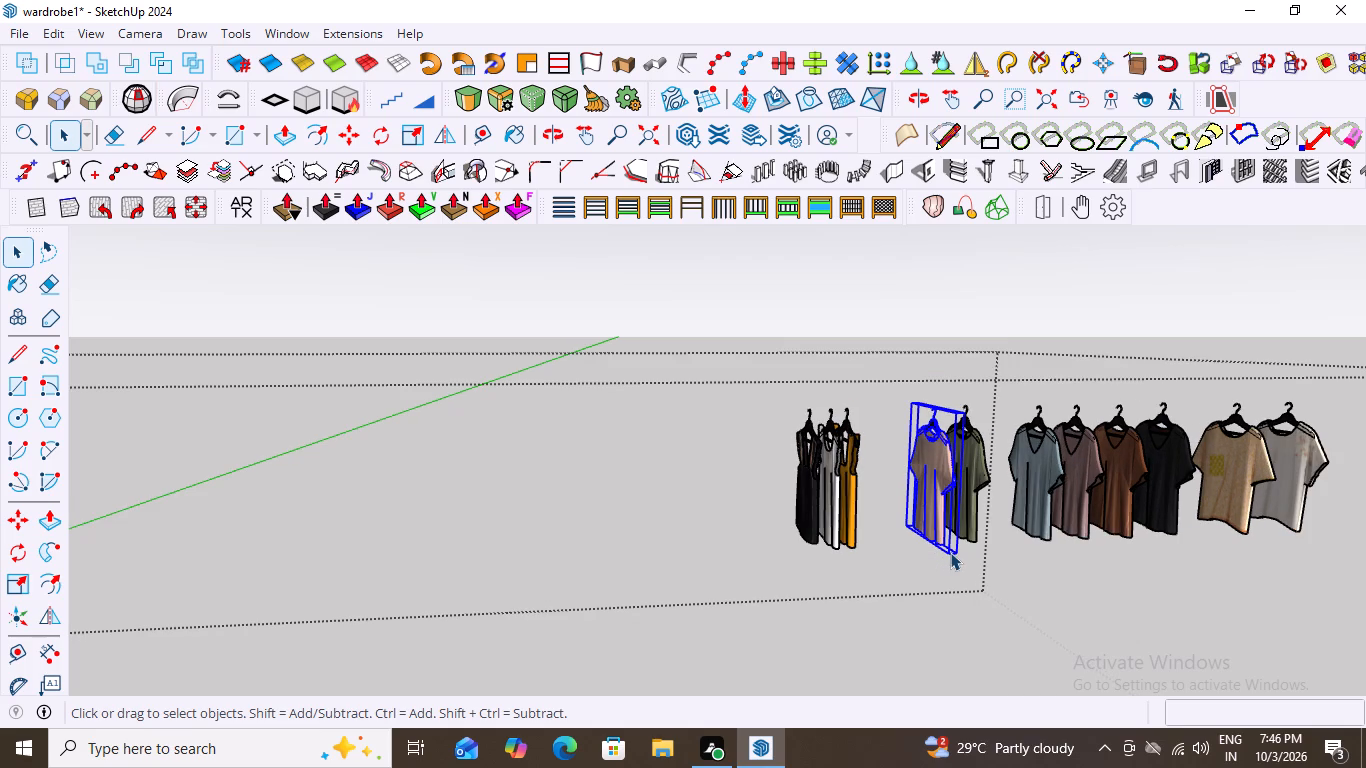
pyautogui.press('m')
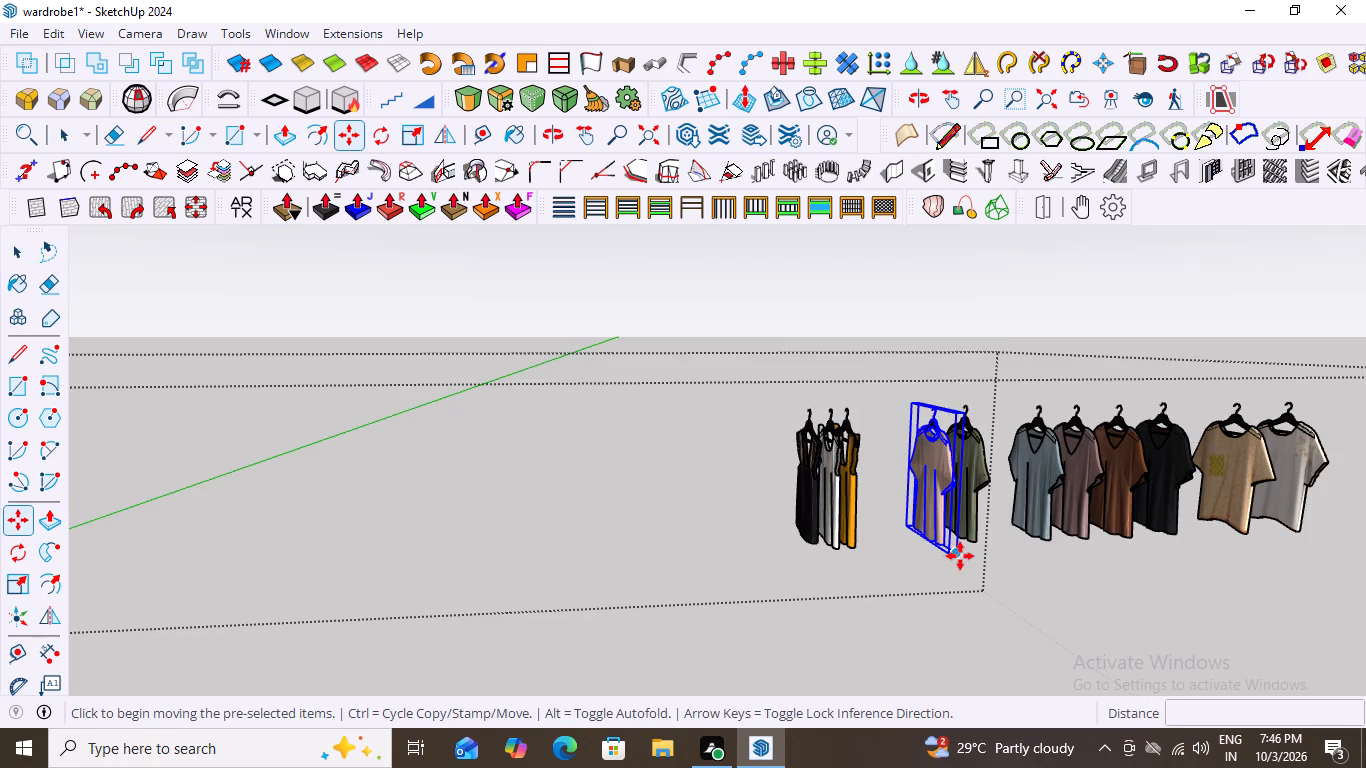
pyautogui.click(957, 556)
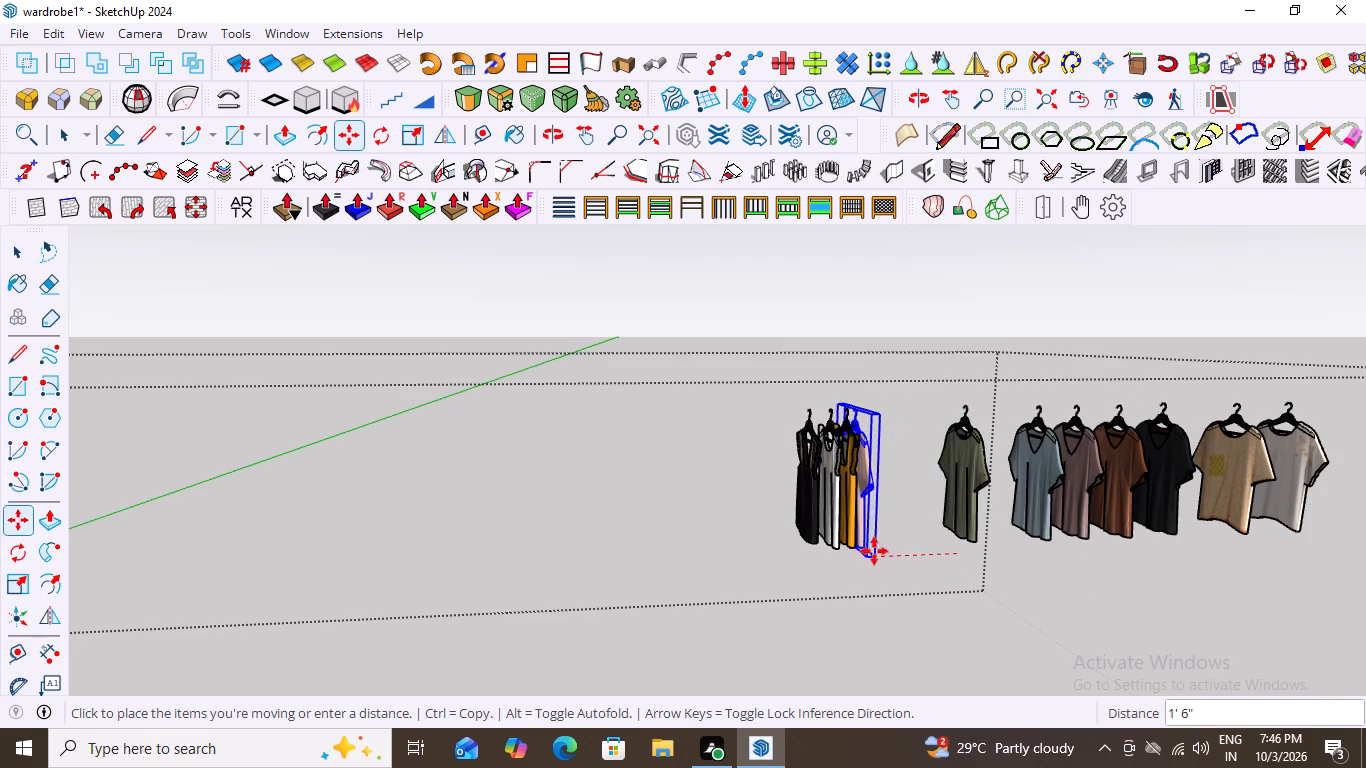
pyautogui.scroll(6, 881, 551)
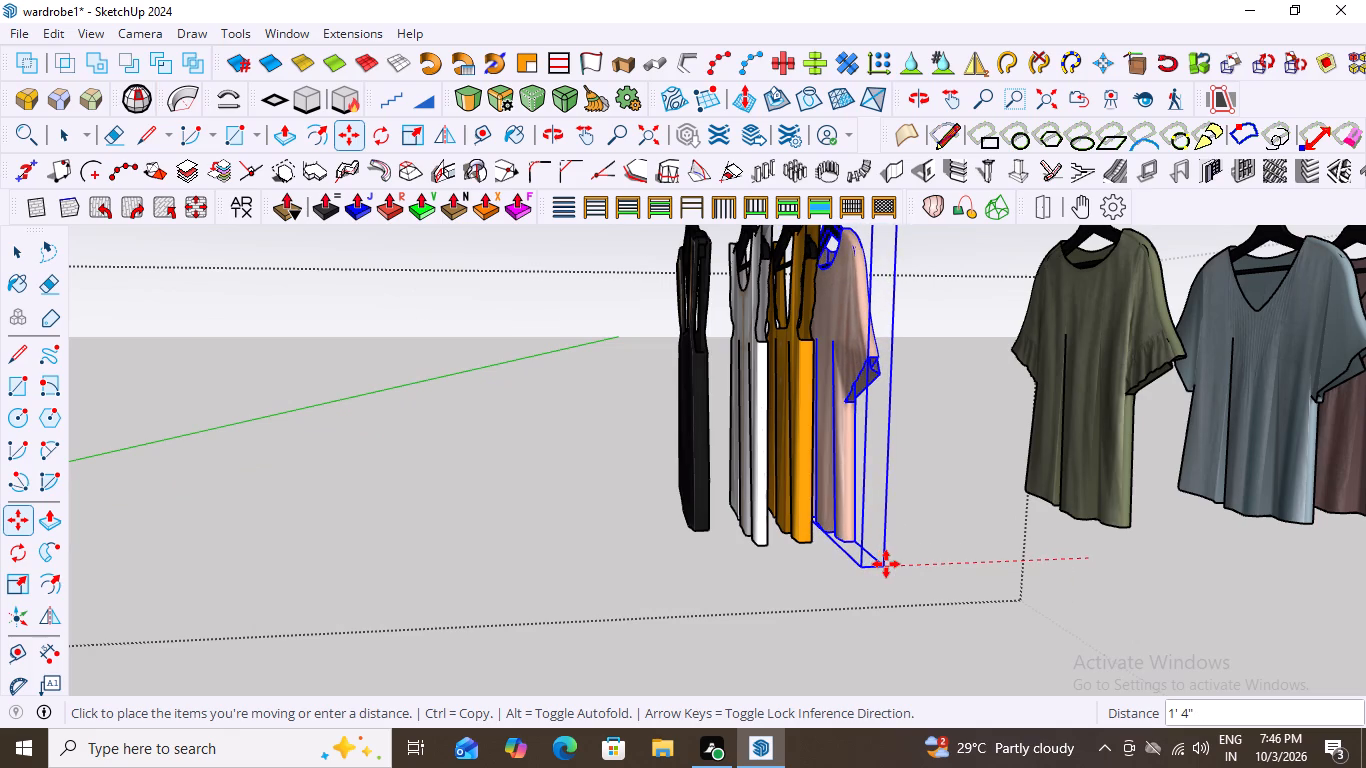
pyautogui.click(898, 561)
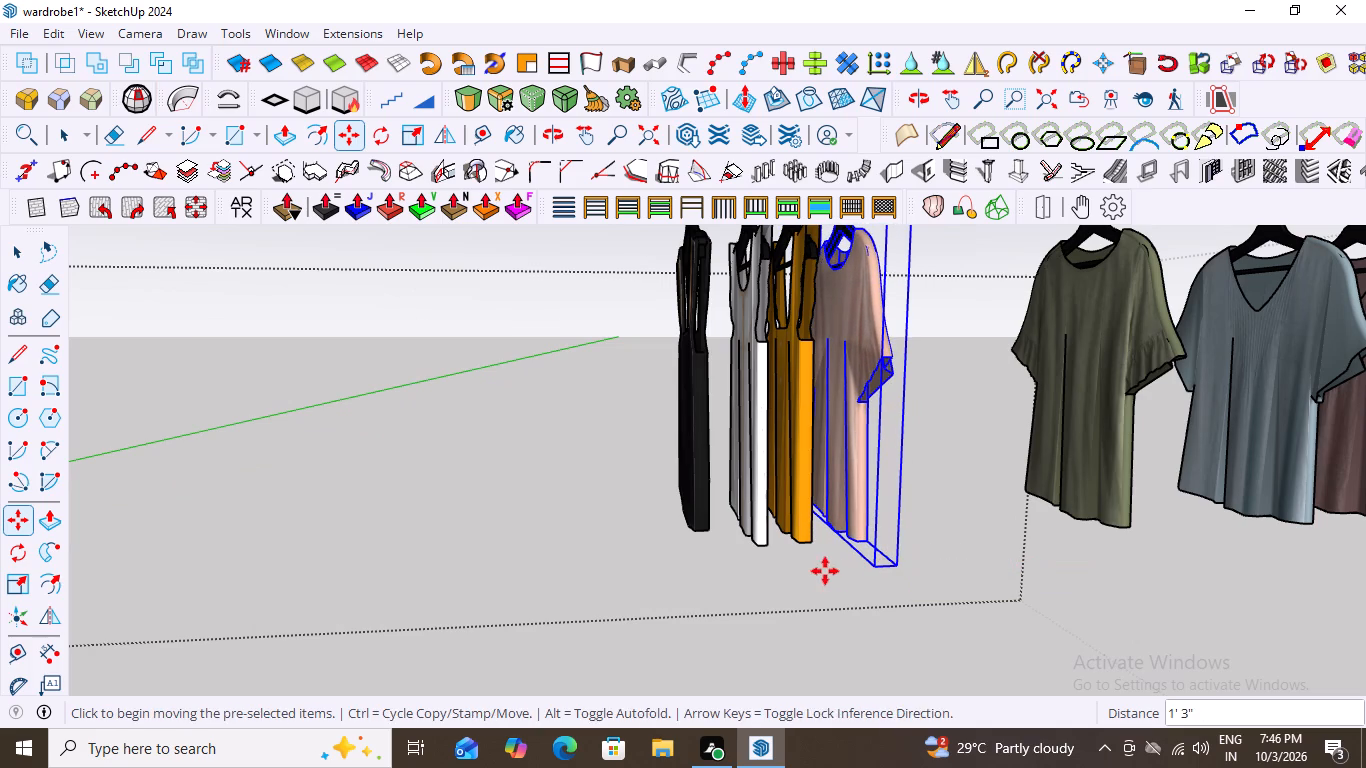
pyautogui.press('space')
pyautogui.scroll(-8, 739, 543)
pyautogui.click(958, 575)
# Move the olive green top about 1' 7" along the row, close beside the pink top.
pyautogui.moveTo(766, 557); pyautogui.dragTo(845, 557, button='middle')
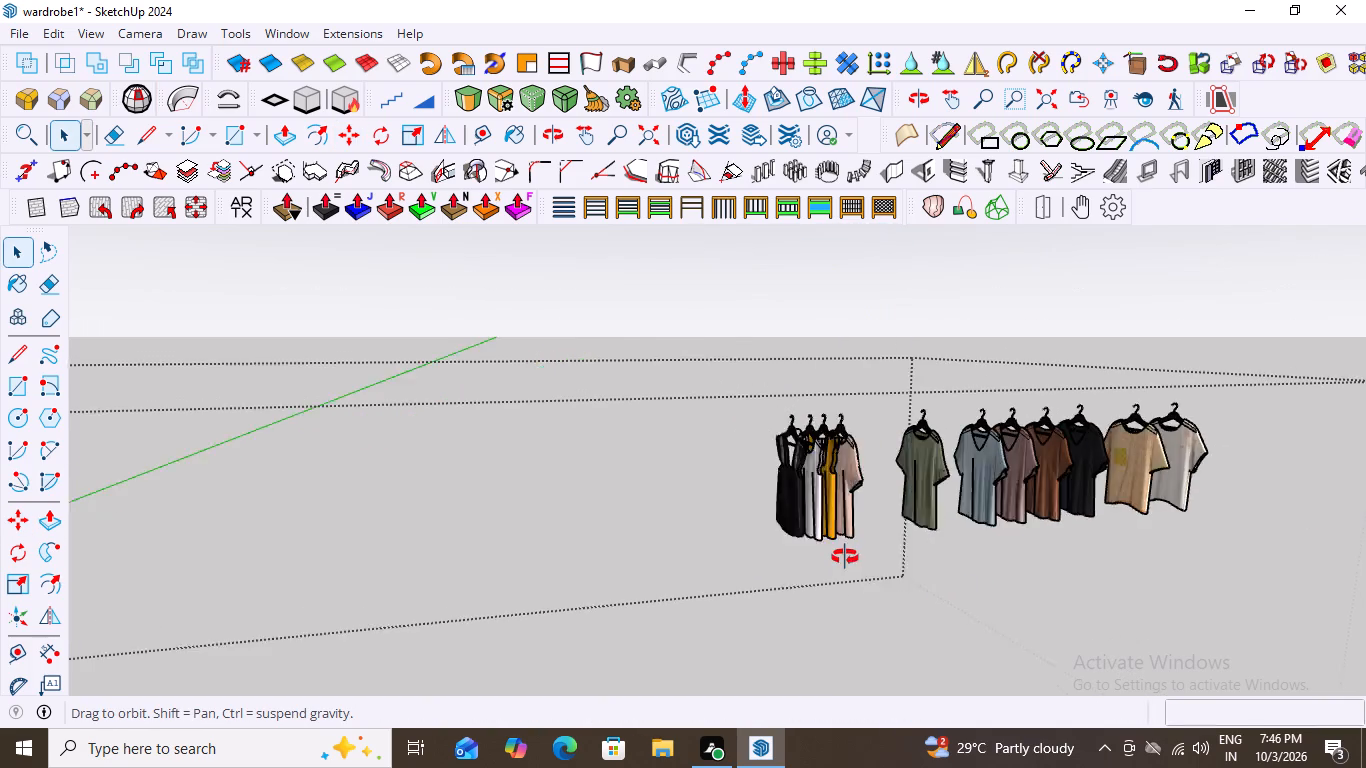
pyautogui.moveTo(845, 557); pyautogui.dragTo(778, 556, button='middle')
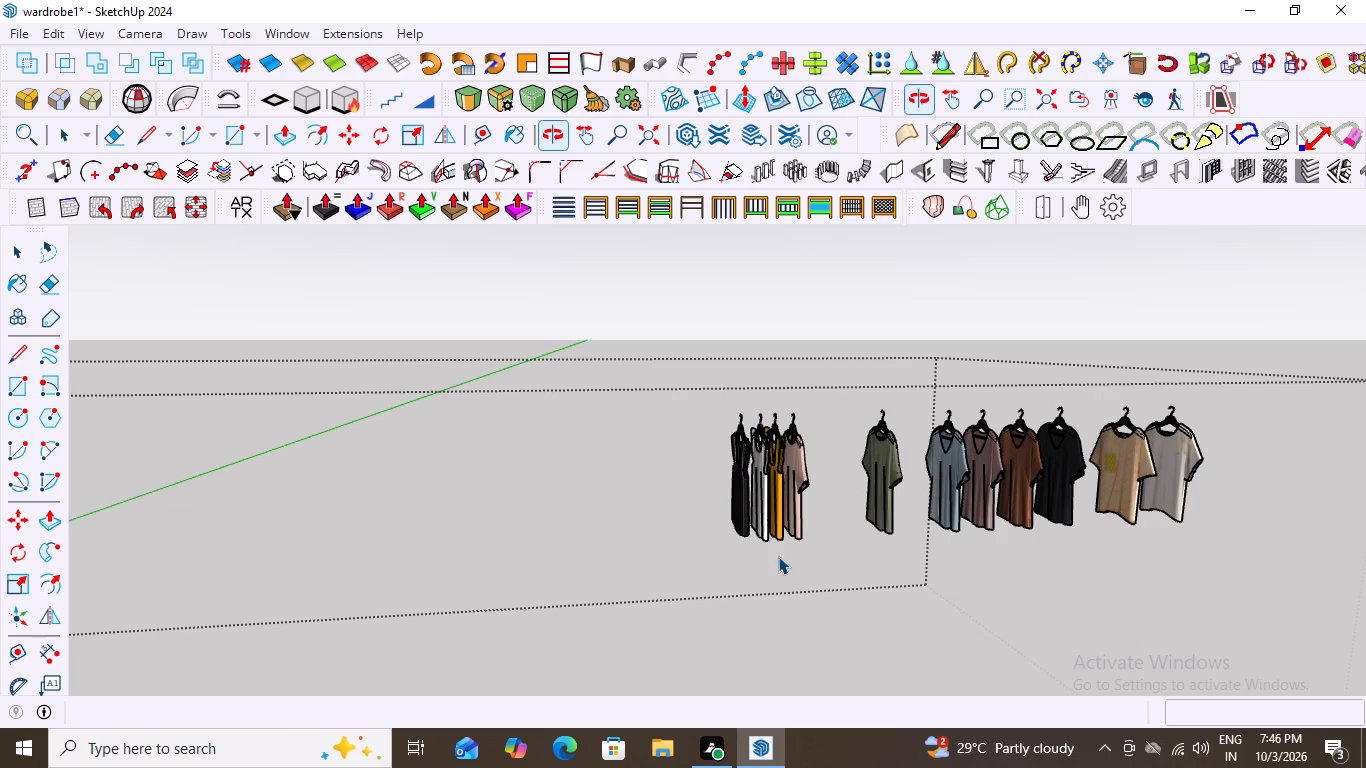
pyautogui.scroll(-3, 804, 515)
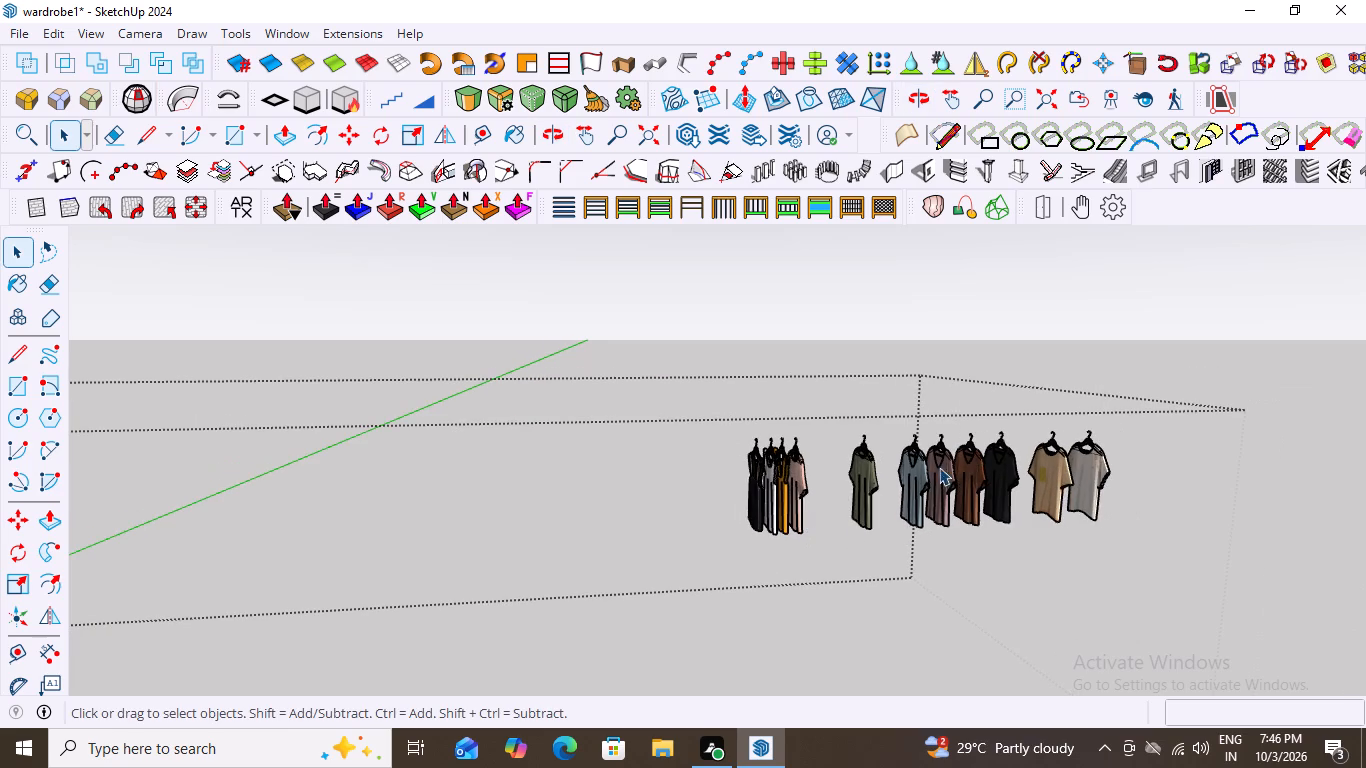
pyautogui.scroll(3, 939, 467)
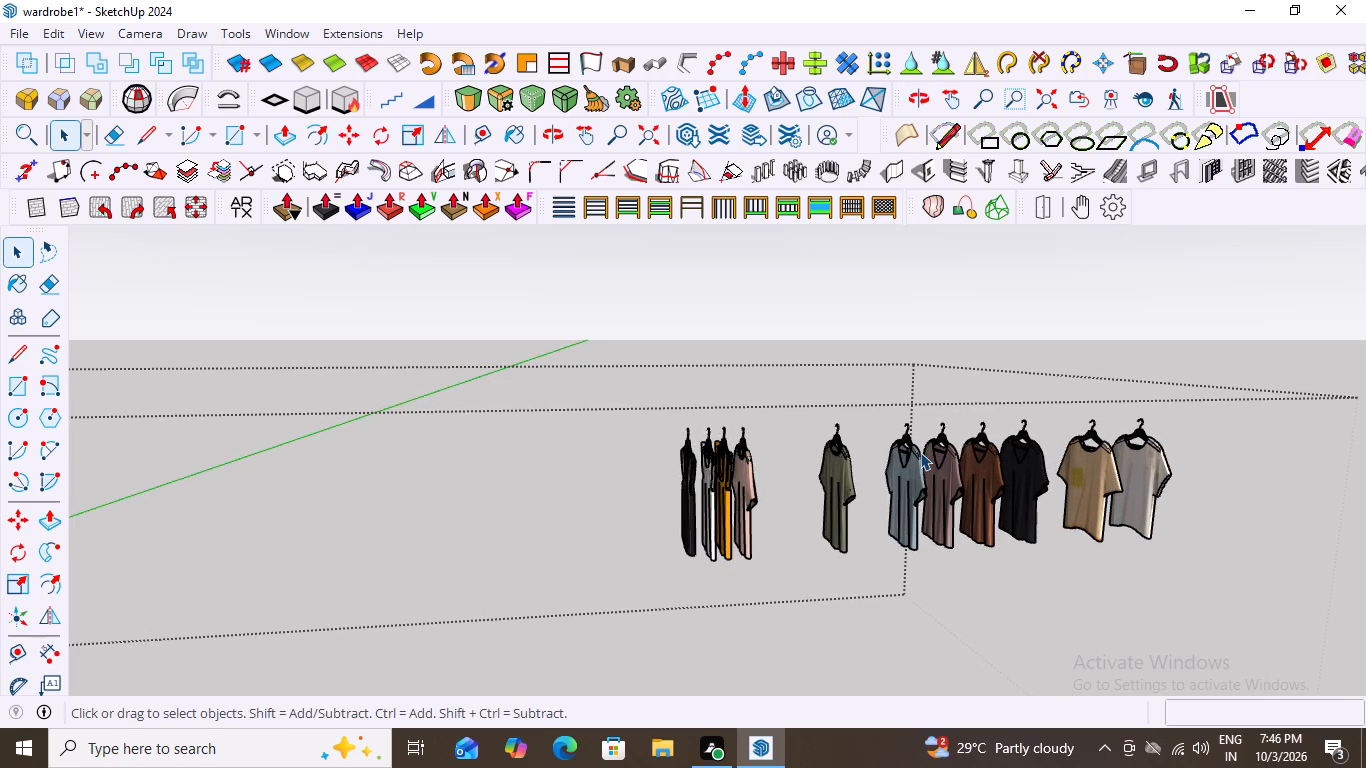
pyautogui.click(830, 481)
pyautogui.press('m')
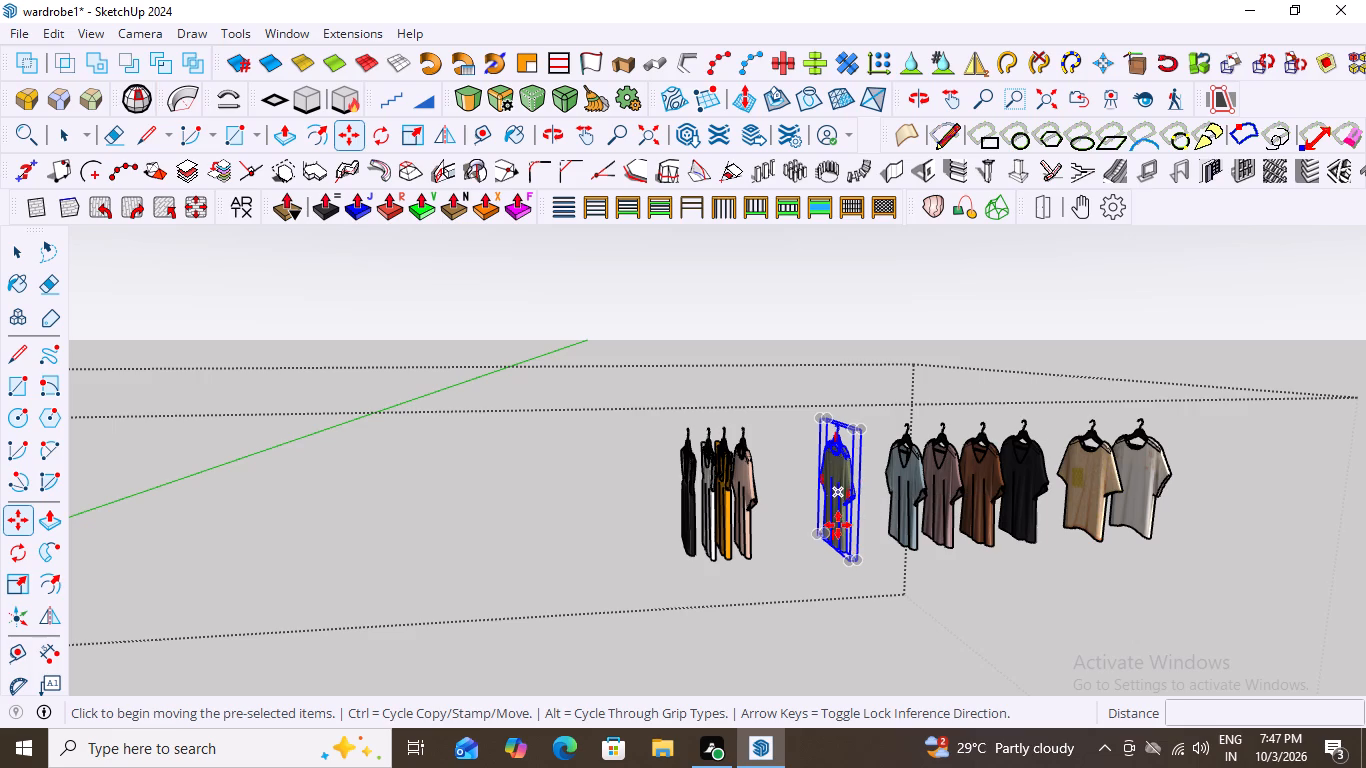
pyautogui.scroll(2, 858, 578)
pyautogui.click(850, 558)
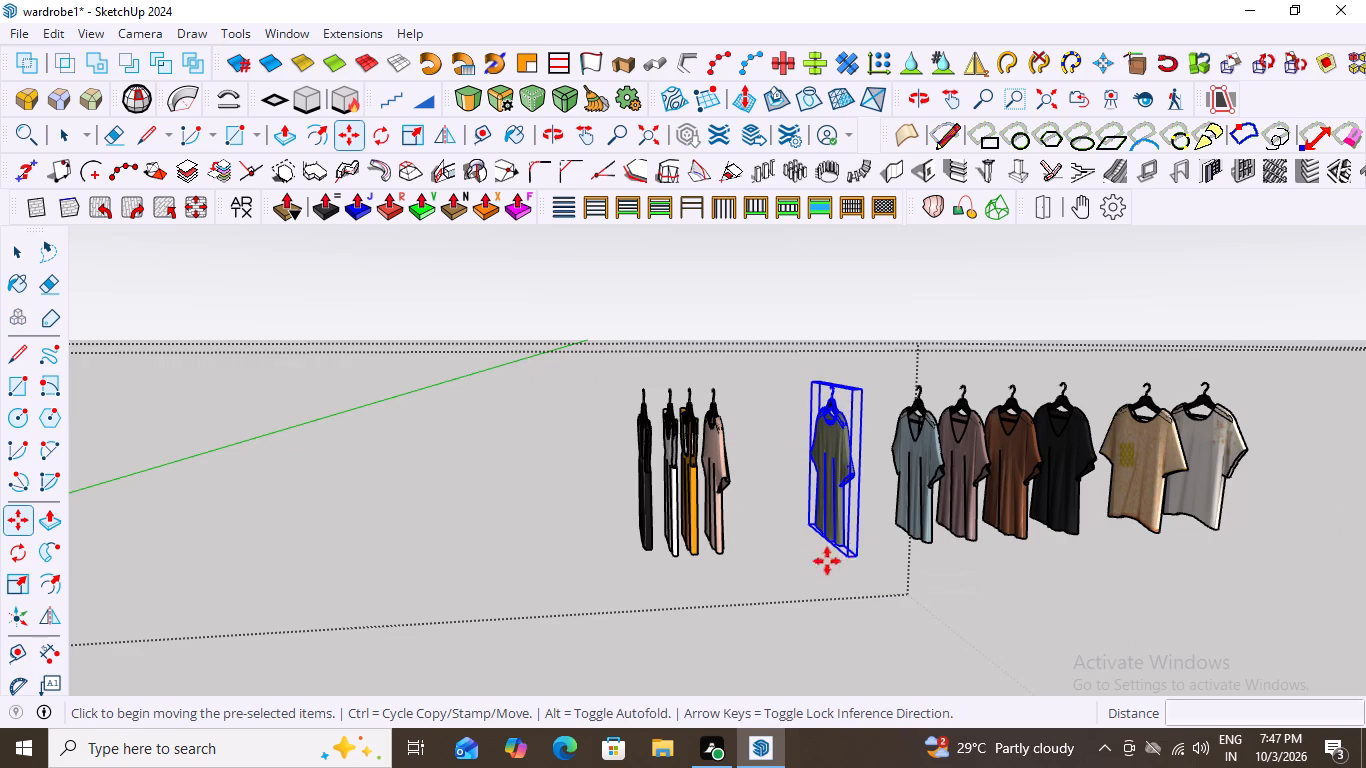
pyautogui.click(740, 560)
pyautogui.press('space')
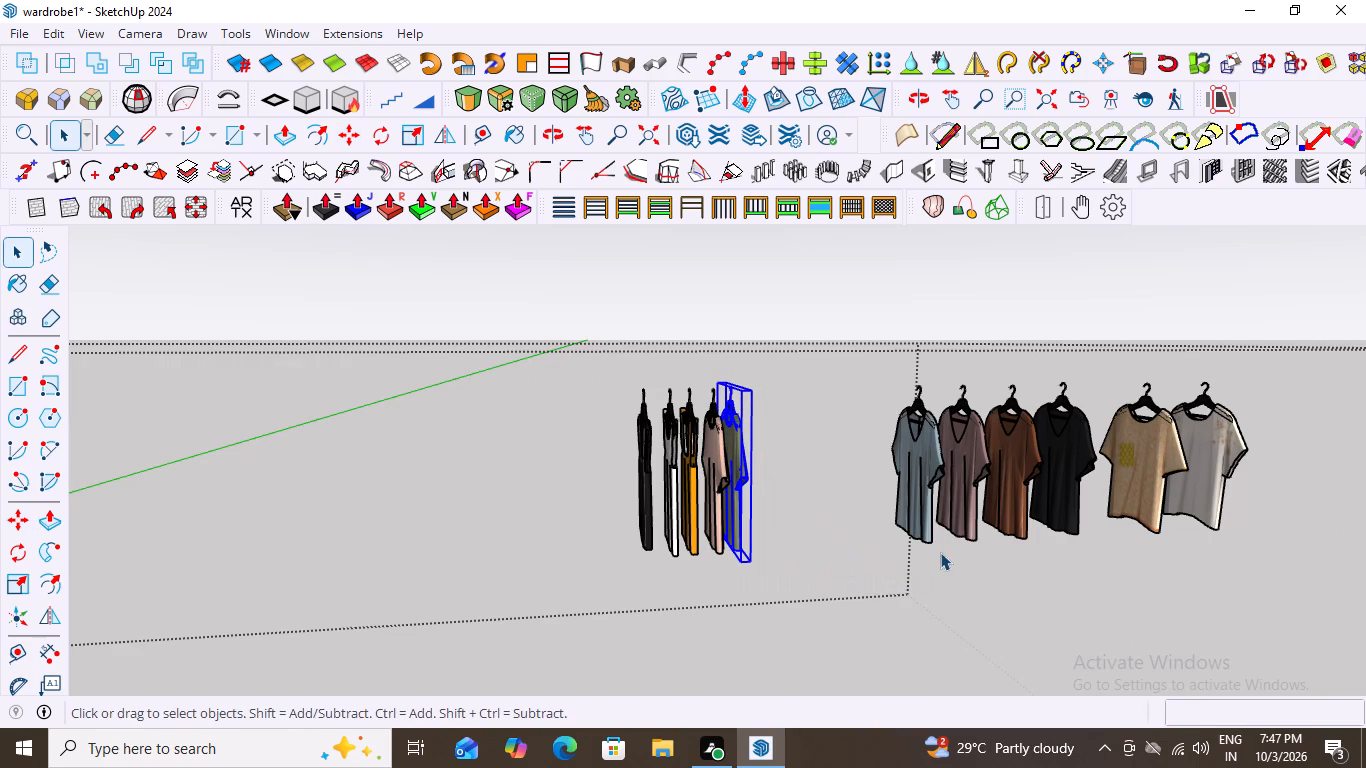
# Move the blue-grey V-neck top about 2' 7" along the row, close beside the olive green top.
pyautogui.click(923, 498)
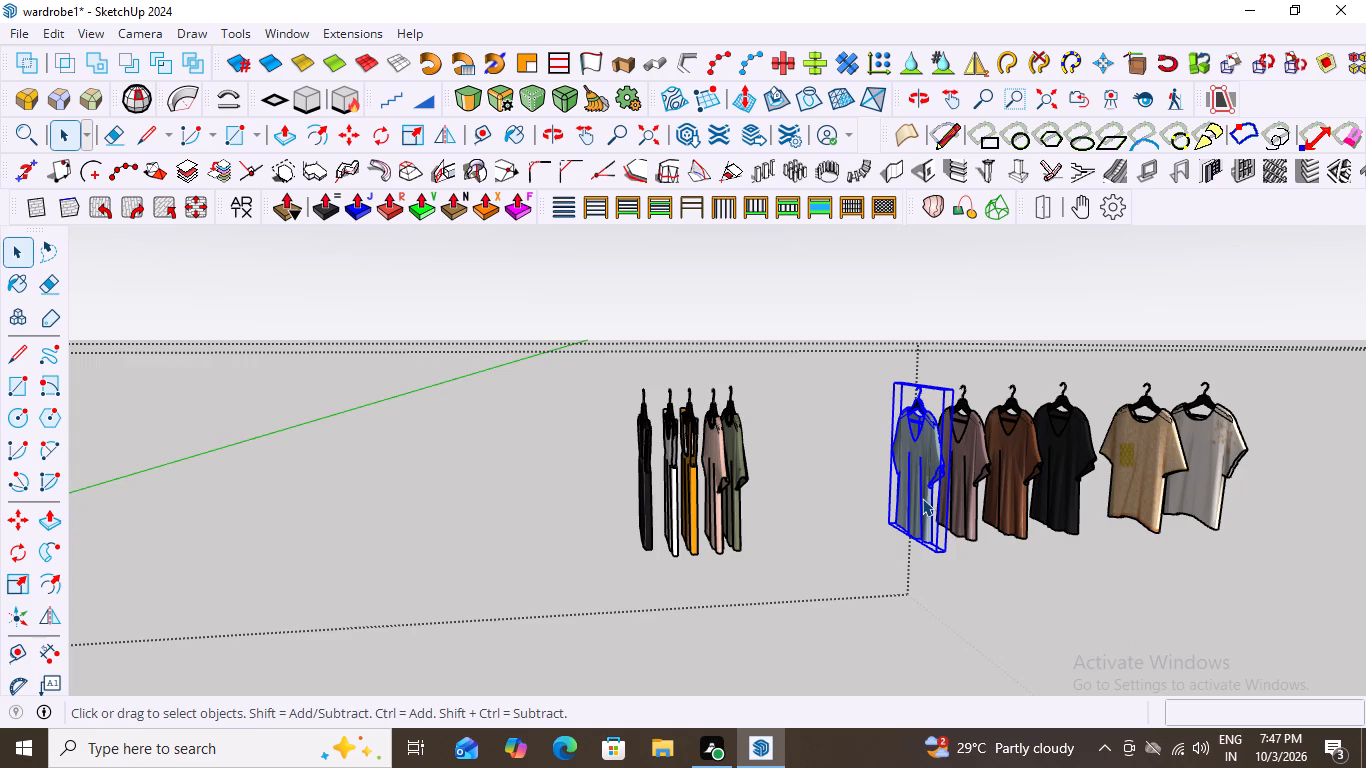
pyautogui.press('m')
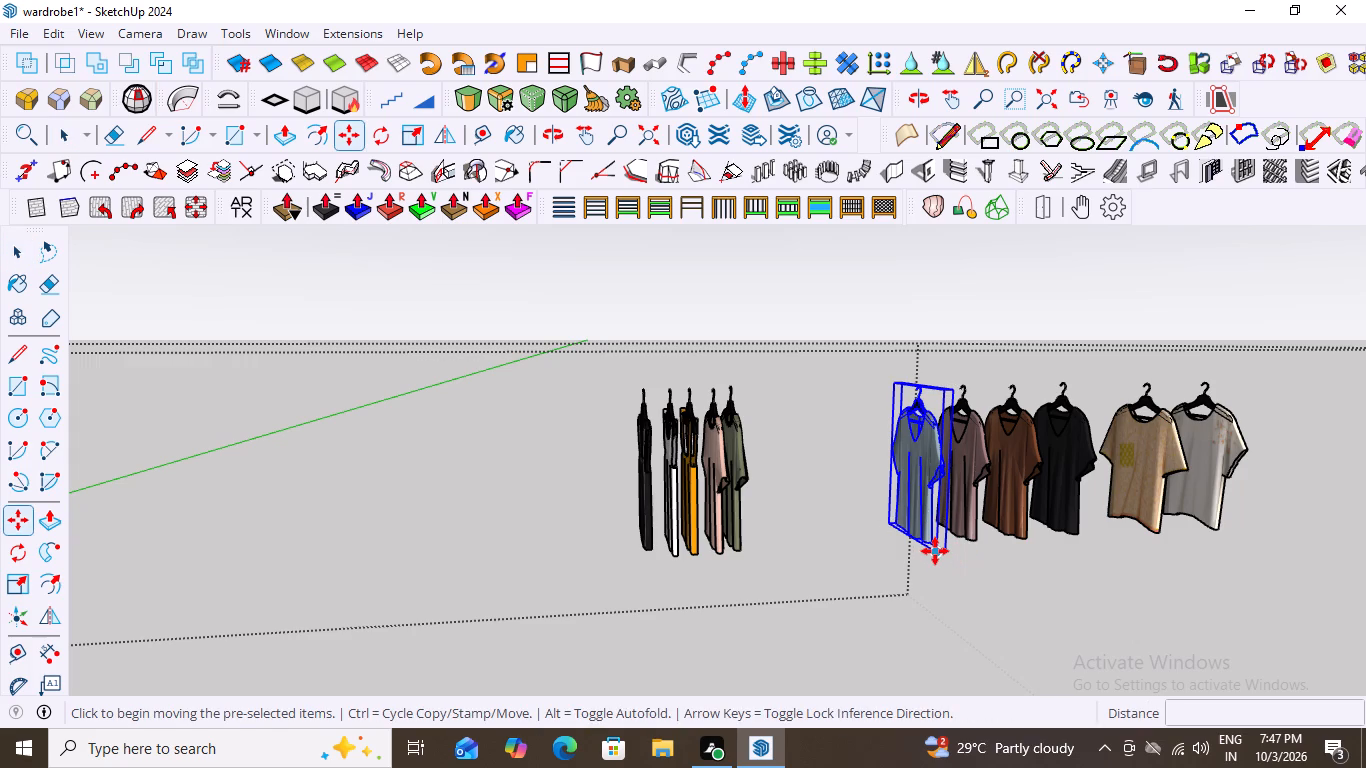
pyautogui.click(935, 551)
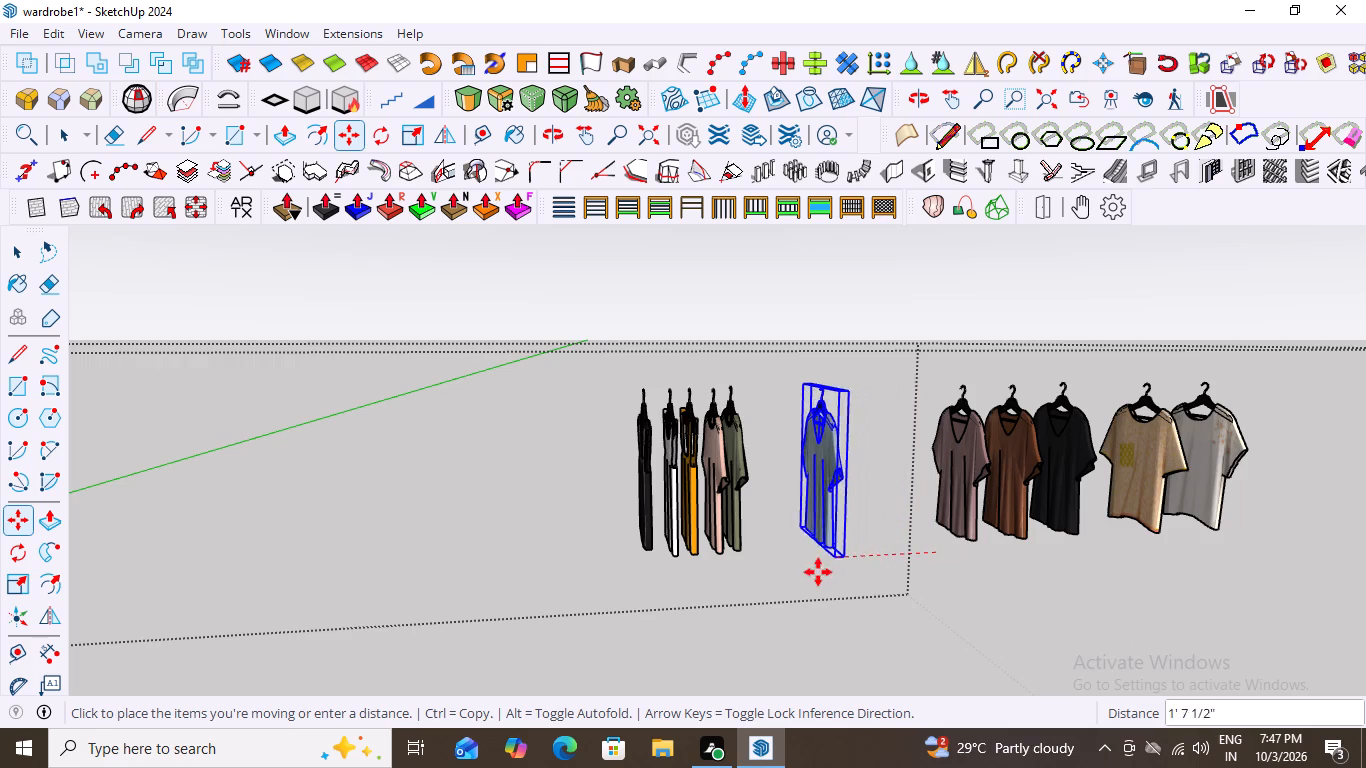
pyautogui.scroll(4, 740, 581)
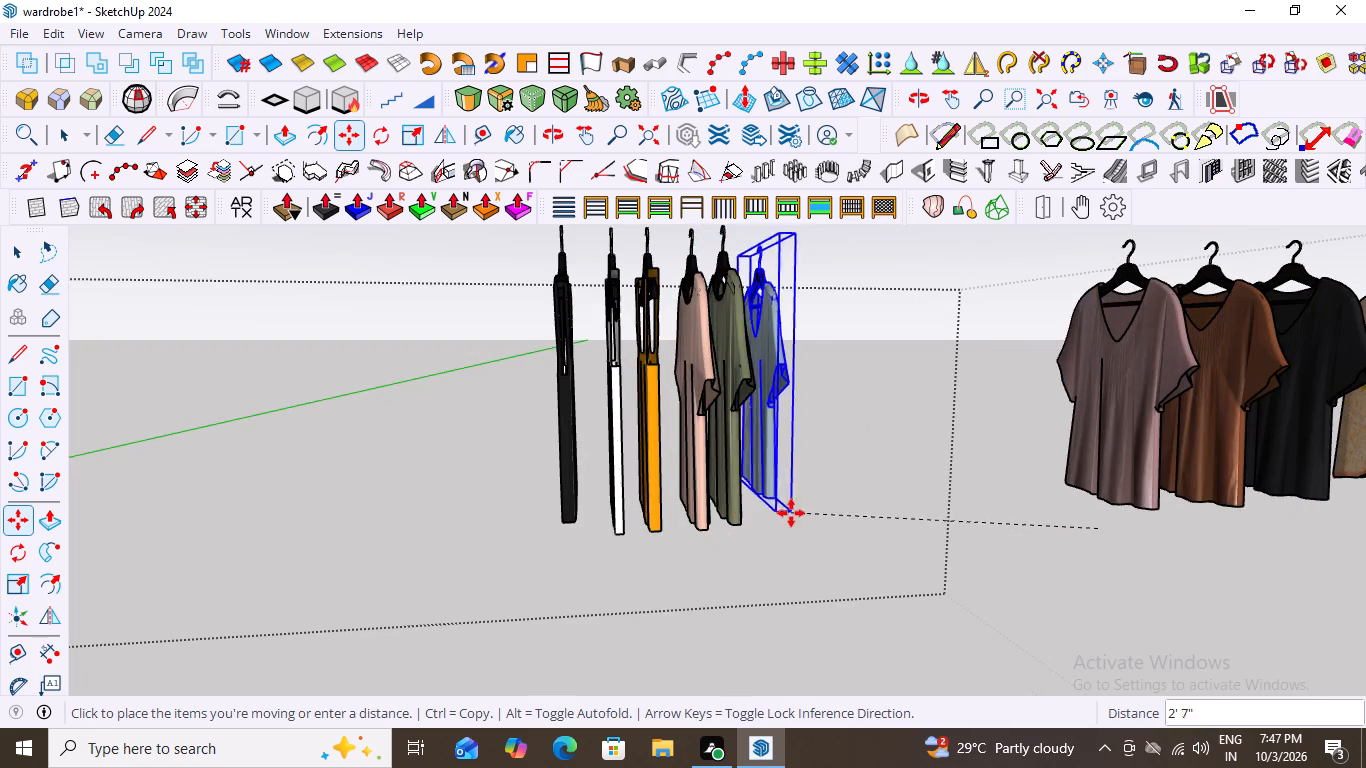
pyautogui.click(782, 524)
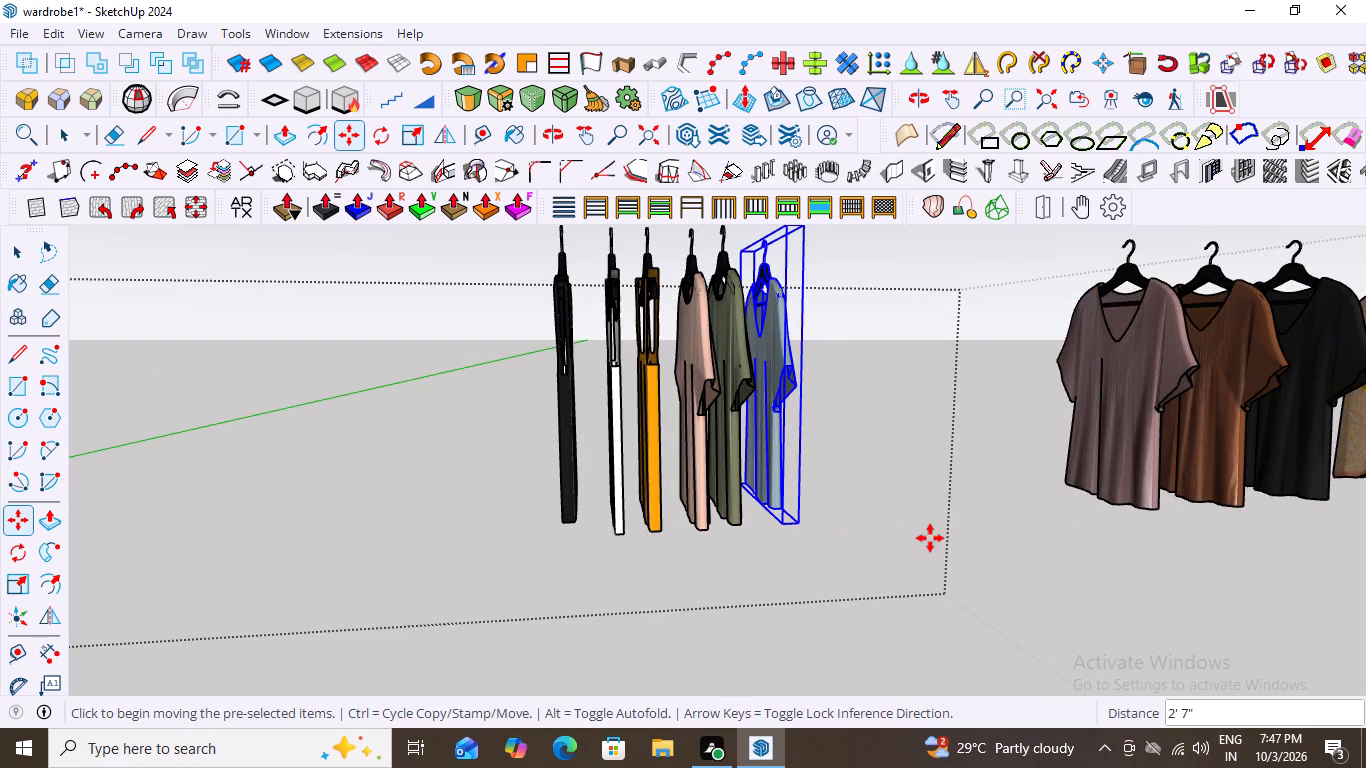
pyautogui.press('space')
pyautogui.scroll(-6, 744, 523)
pyautogui.click(978, 552)
# Delete the five tops left apart from the gathered row (mauve, brown, black, beige and light grey) and close the group.
pyautogui.scroll(-4, 742, 504)
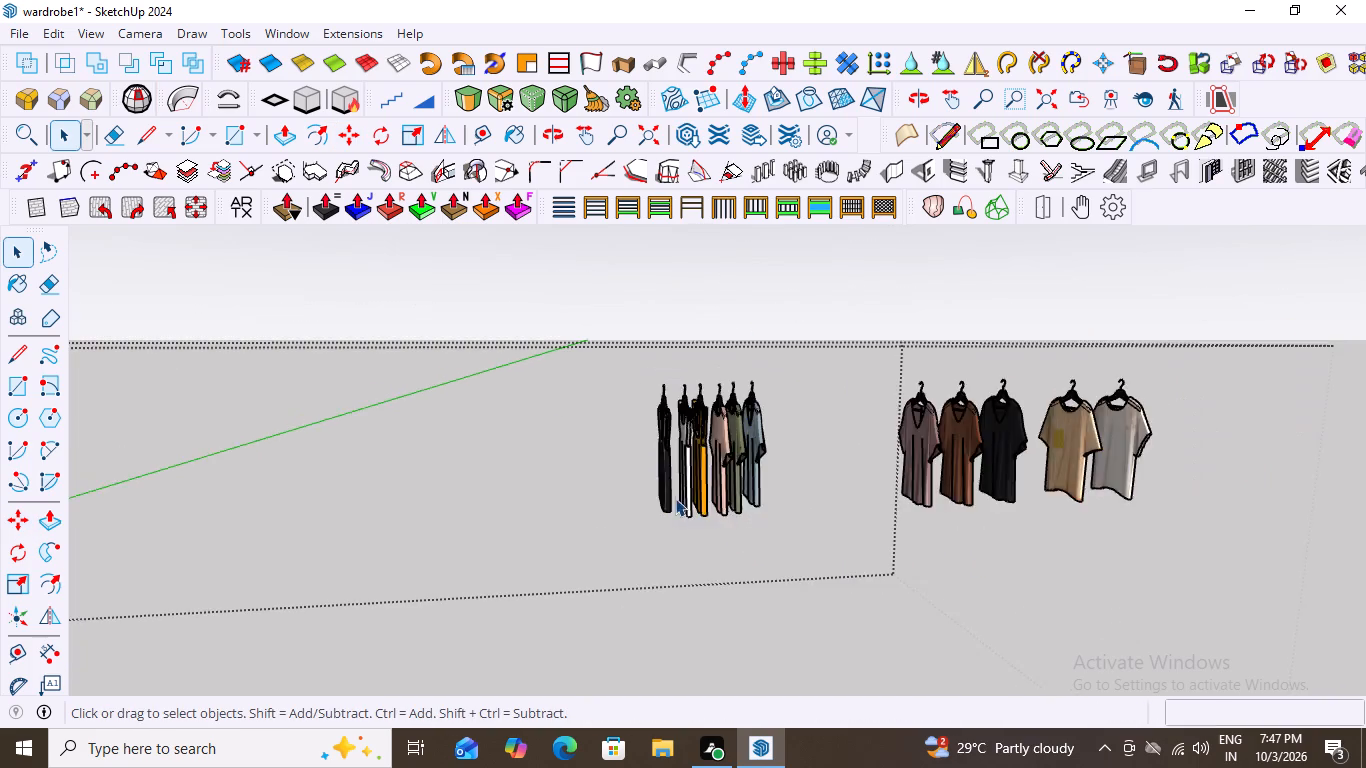
pyautogui.scroll(-5, 675, 498)
pyautogui.keyDown('shift'); pyautogui.moveTo(1087, 408); pyautogui.dragTo(942, 504); pyautogui.keyUp('shift')
pyautogui.keyDown('shift'); pyautogui.moveTo(855, 543); pyautogui.dragTo(796, 557); pyautogui.keyUp('shift')
pyautogui.keyDown('shift'); pyautogui.click(933, 465); pyautogui.keyUp('shift')
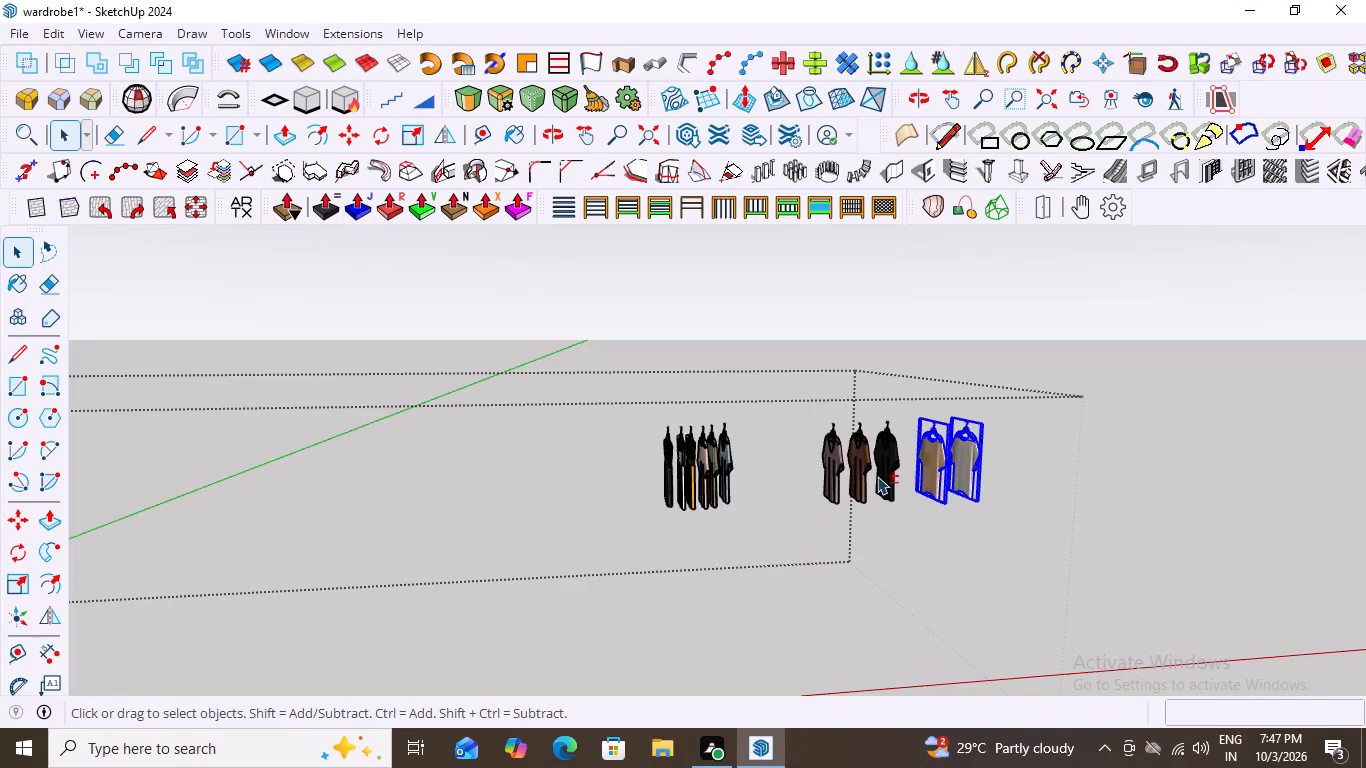
pyautogui.keyDown('shift'); pyautogui.click(883, 472); pyautogui.keyUp('shift')
pyautogui.keyDown('shift'); pyautogui.click(862, 470); pyautogui.keyUp('shift')
pyautogui.keyDown('shift'); pyautogui.click(839, 474); pyautogui.keyUp('shift')
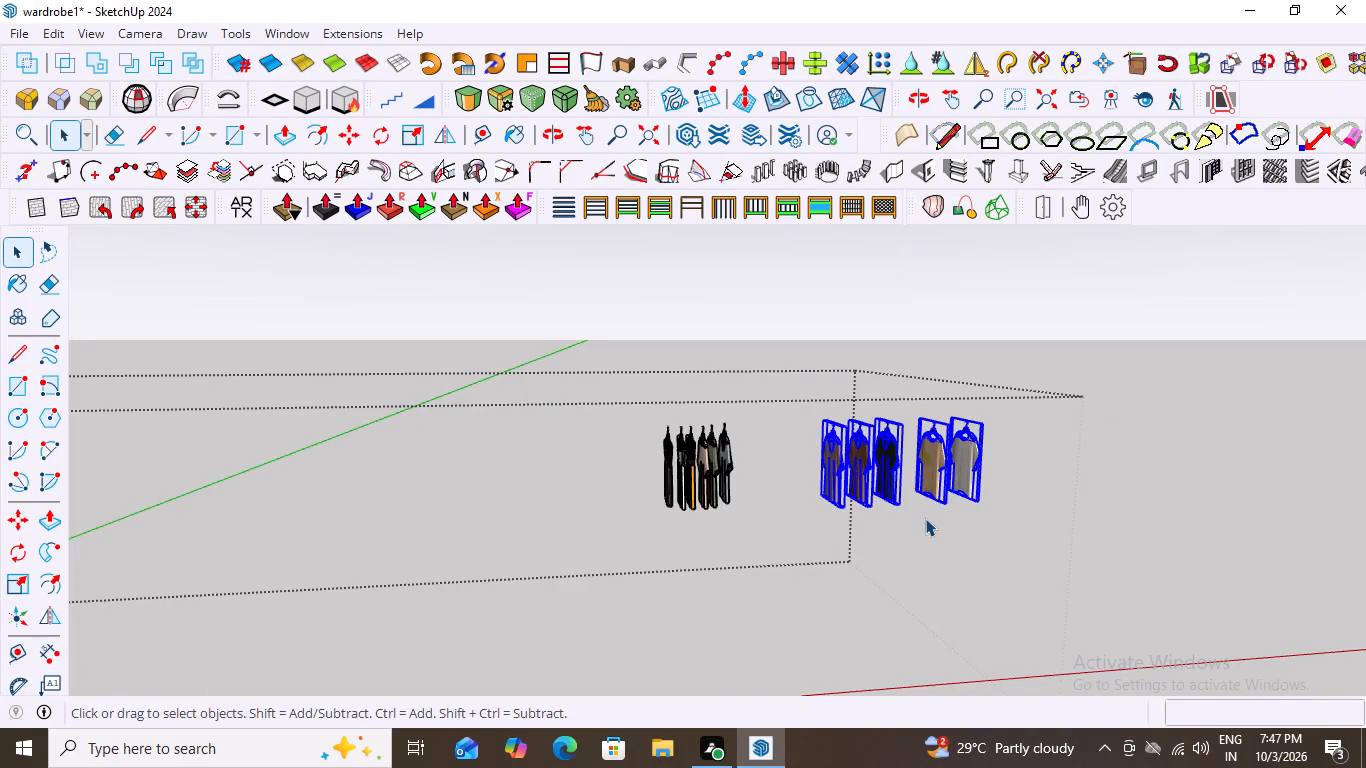
pyautogui.press('Delete')
pyautogui.scroll(-2, 925, 518)
pyautogui.click(848, 505)
# Select the clothes group holding the six gathered tops and open it for editing.
pyautogui.scroll(3, 671, 497)
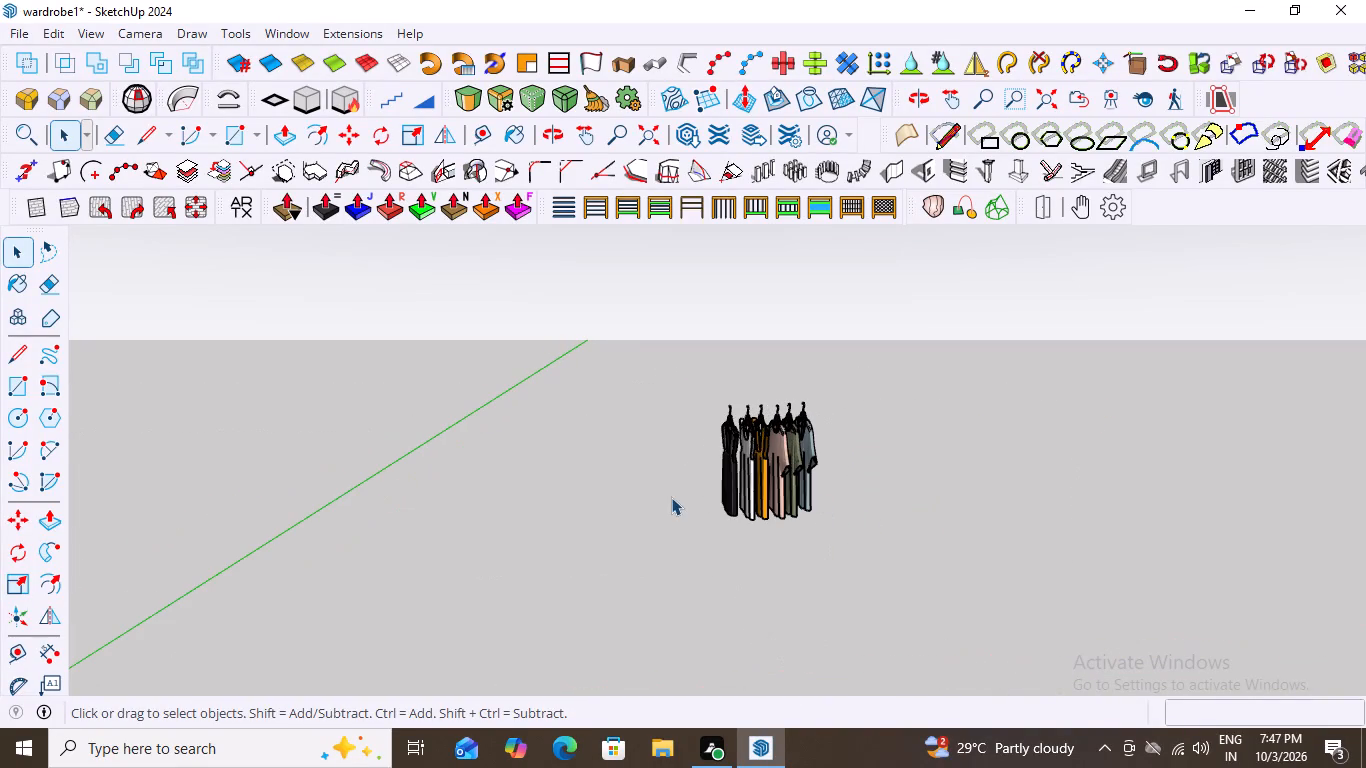
pyautogui.keyDown('shift'); pyautogui.moveTo(915, 383); pyautogui.dragTo(789, 482); pyautogui.keyUp('shift')
pyautogui.keyDown('shift'); pyautogui.moveTo(777, 486); pyautogui.dragTo(752, 496); pyautogui.keyUp('shift')
pyautogui.keyDown('shift'); pyautogui.moveTo(721, 507); pyautogui.dragTo(706, 513); pyautogui.keyUp('shift')
pyautogui.keyDown('shift'); pyautogui.rightClick(712, 510); pyautogui.keyUp('shift')
pyautogui.click(929, 406)
pyautogui.click(808, 425)
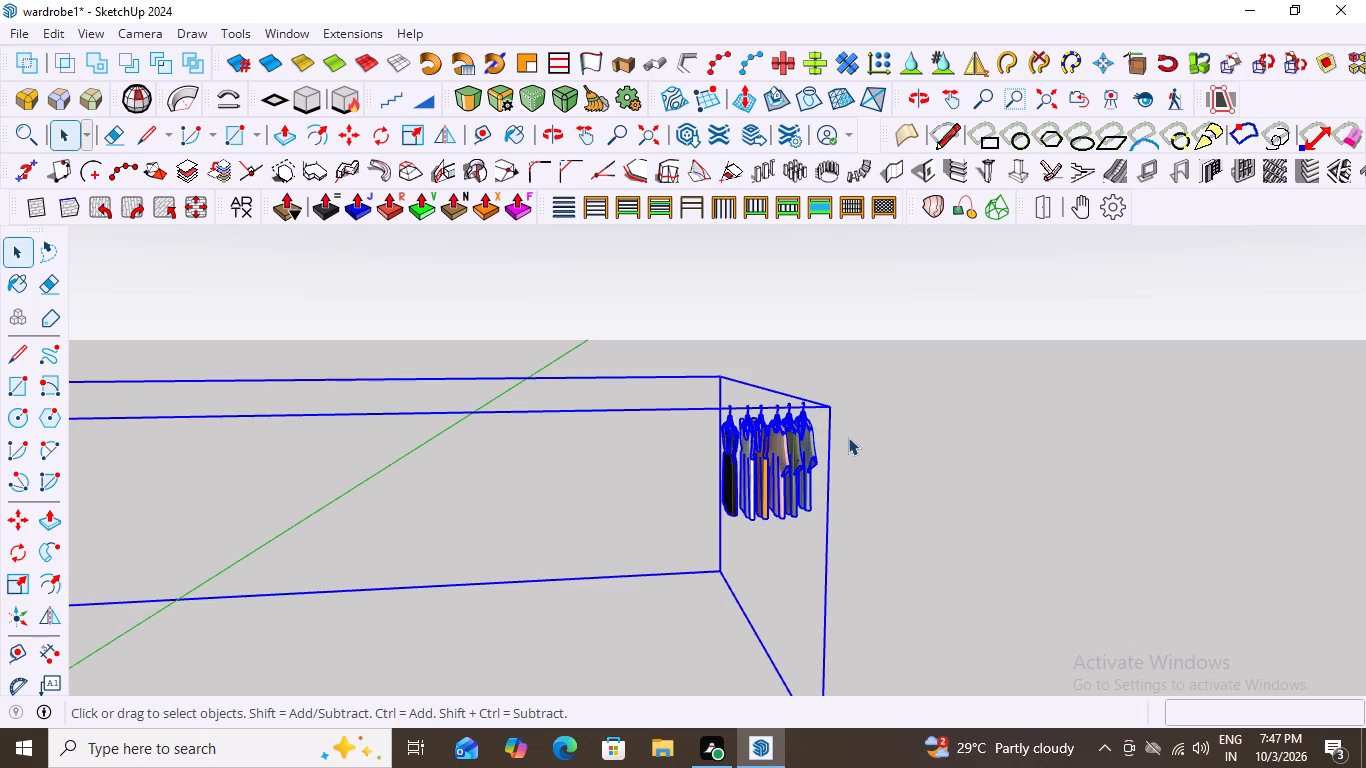
pyautogui.doubleClick(848, 437)
pyautogui.keyDown('shift'); pyautogui.moveTo(853, 424); pyautogui.dragTo(724, 485); pyautogui.keyUp('shift')
pyautogui.keyDown('shift'); pyautogui.moveTo(720, 487); pyautogui.dragTo(711, 492); pyautogui.keyUp('shift')
pyautogui.keyDown('shift'); pyautogui.moveTo(704, 497); pyautogui.dragTo(691, 504); pyautogui.keyUp('shift')
pyautogui.keyDown('shift'); pyautogui.moveTo(691, 504); pyautogui.dragTo(690, 504); pyautogui.keyUp('shift')
pyautogui.doubleClick(752, 441)
pyautogui.doubleClick(736, 452)
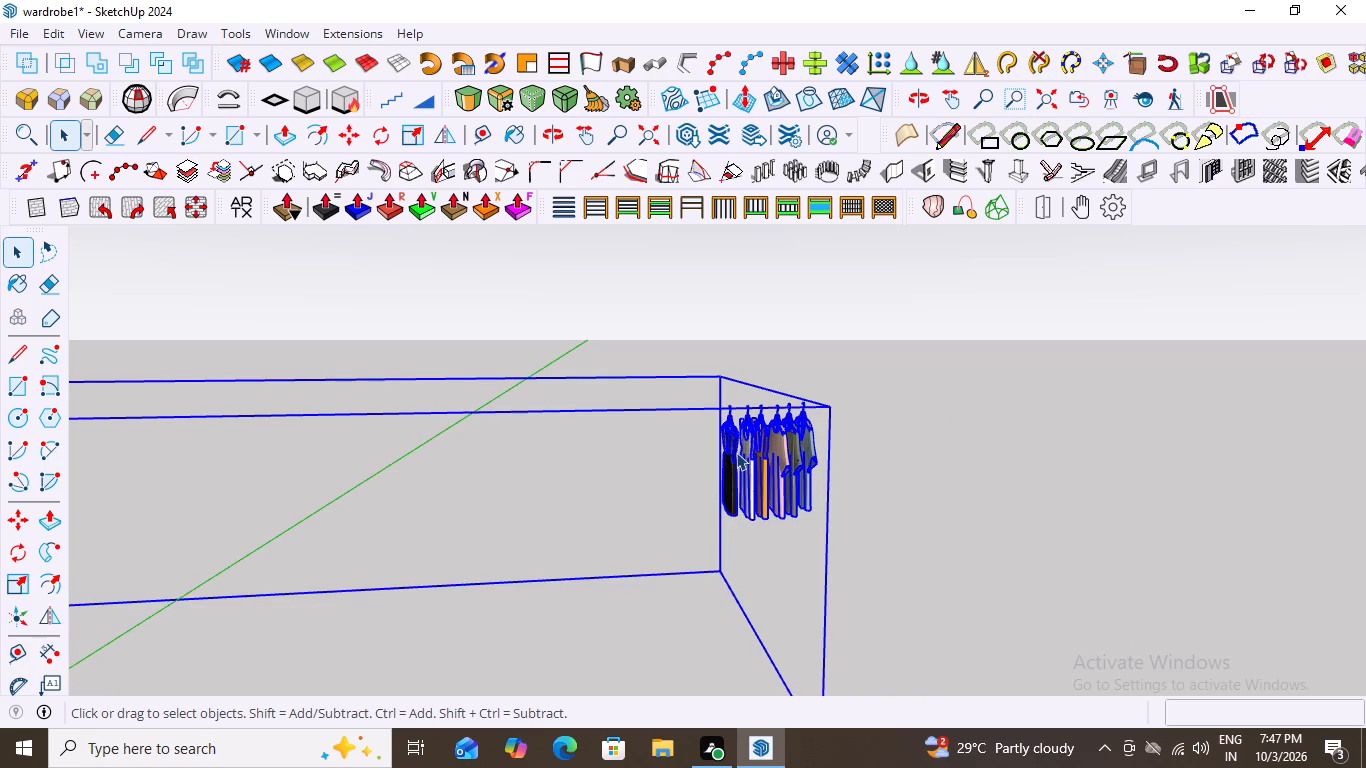
pyautogui.click(730, 446)
# Select all six tops inside the group and move them about 28' 7" into the wardrobe's lower open compartment beside the suits.
pyautogui.keyDown('shift'); pyautogui.moveTo(930, 404); pyautogui.dragTo(786, 473); pyautogui.keyUp('shift')
pyautogui.keyDown('shift'); pyautogui.click(780, 475); pyautogui.keyUp('shift')
pyautogui.keyDown('shift'); pyautogui.click(768, 481); pyautogui.keyUp('shift')
pyautogui.keyDown('shift'); pyautogui.moveTo(721, 501); pyautogui.dragTo(712, 505); pyautogui.keyUp('shift')
pyautogui.keyDown('shift'); pyautogui.click(712, 505); pyautogui.keyUp('shift')
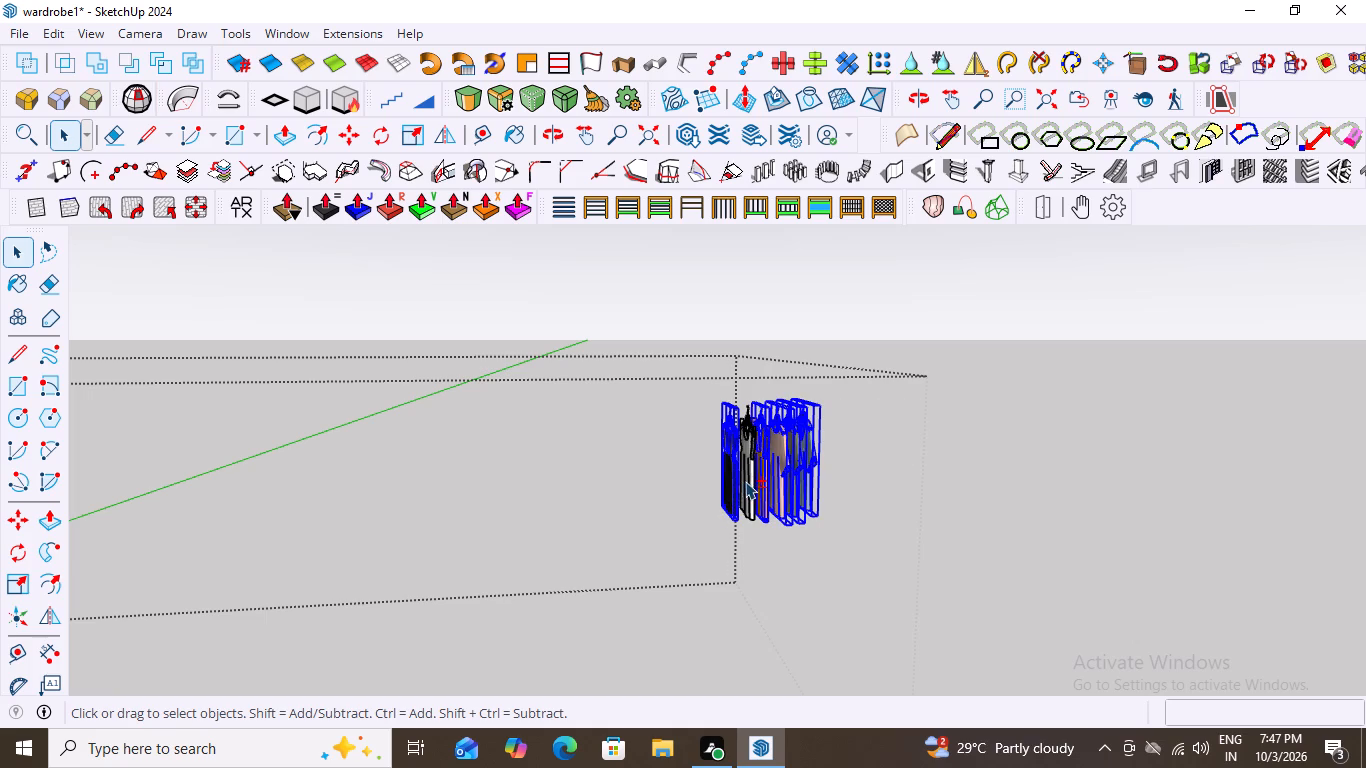
pyautogui.keyDown('shift'); pyautogui.click(745, 481); pyautogui.keyUp('shift')
pyautogui.scroll(2, 814, 511)
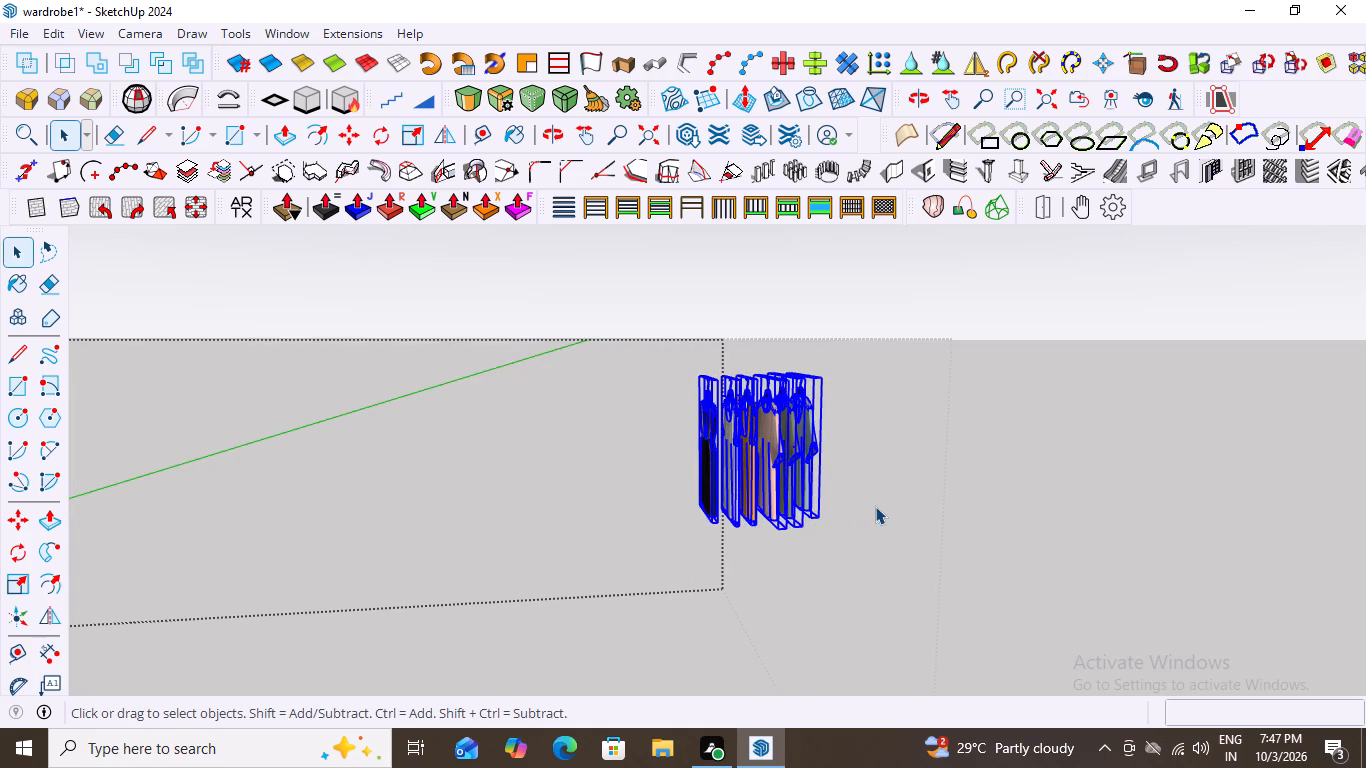
pyautogui.scroll(-3, 908, 487)
pyautogui.press('m')
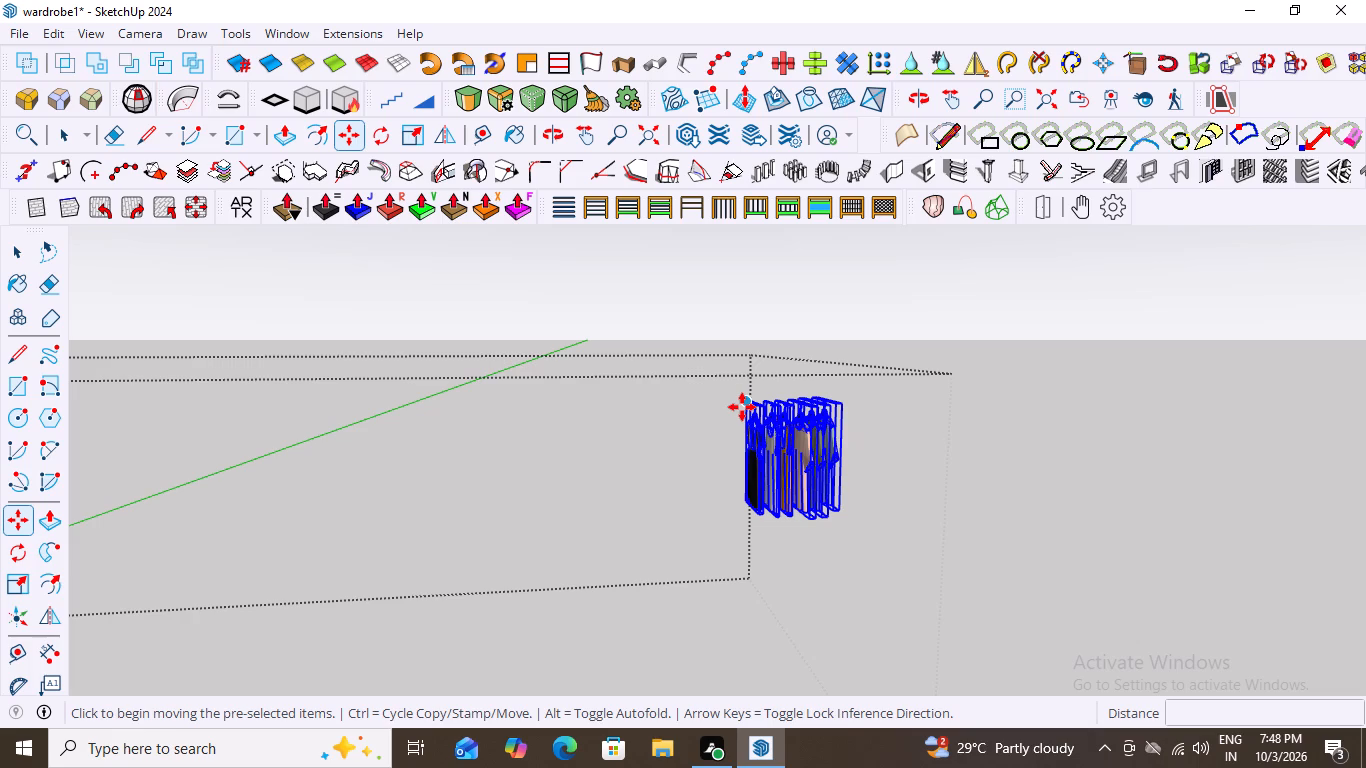
pyautogui.scroll(3, 753, 422)
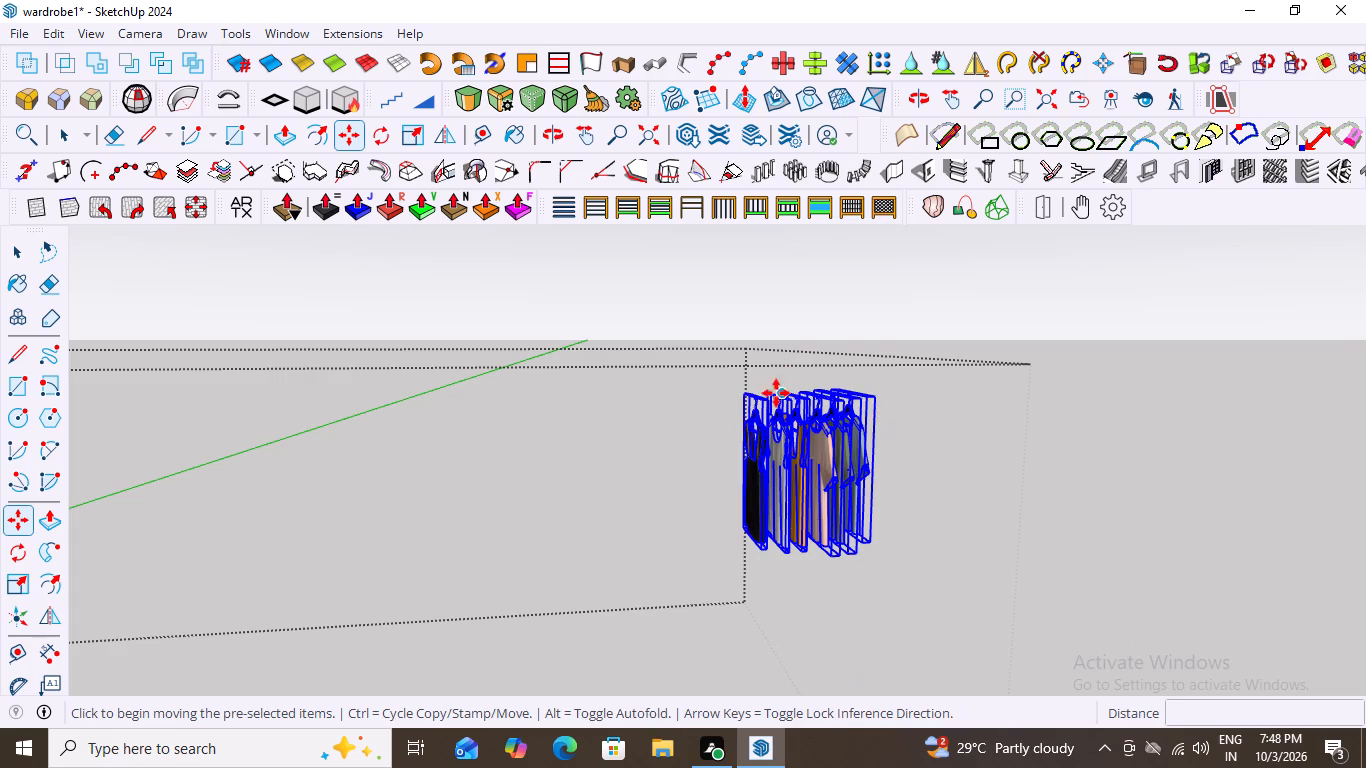
pyautogui.scroll(10, 774, 393)
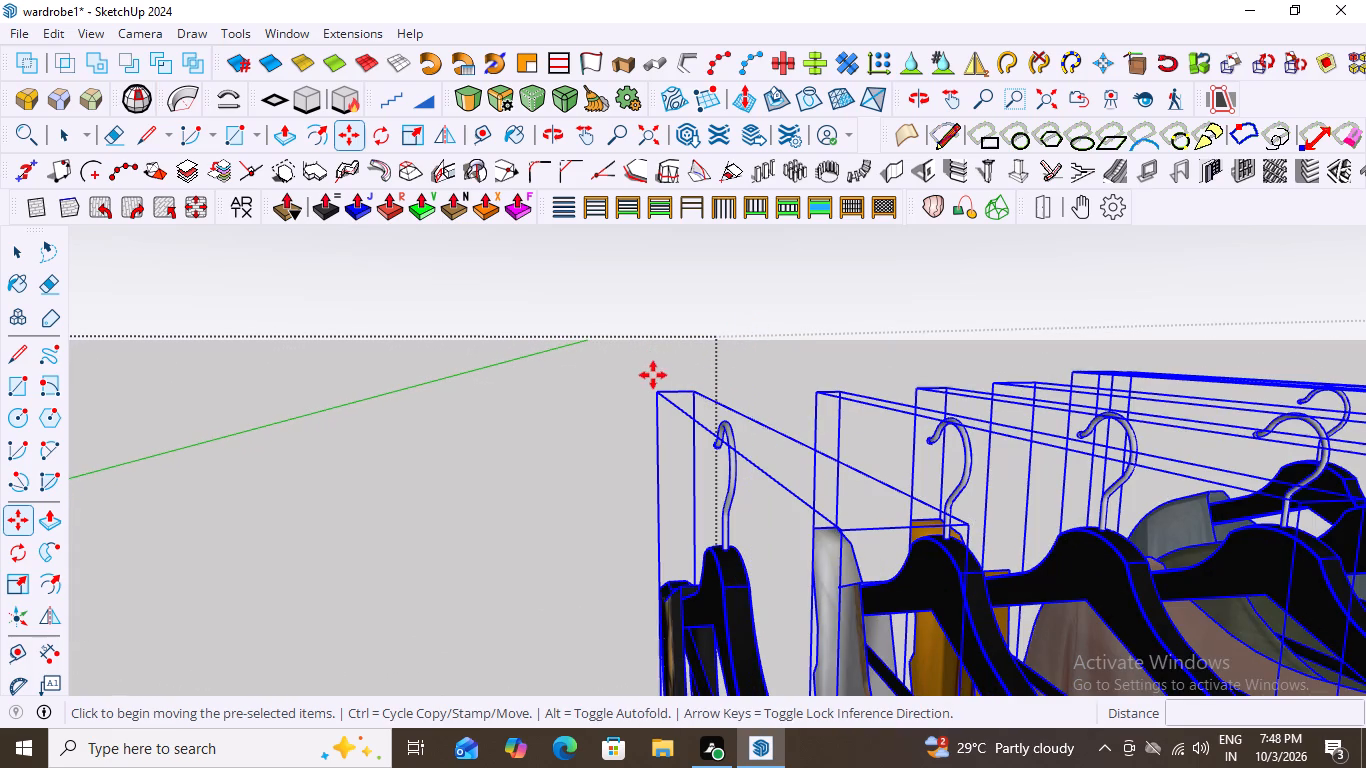
pyautogui.click(657, 393)
pyautogui.scroll(-11, 527, 412)
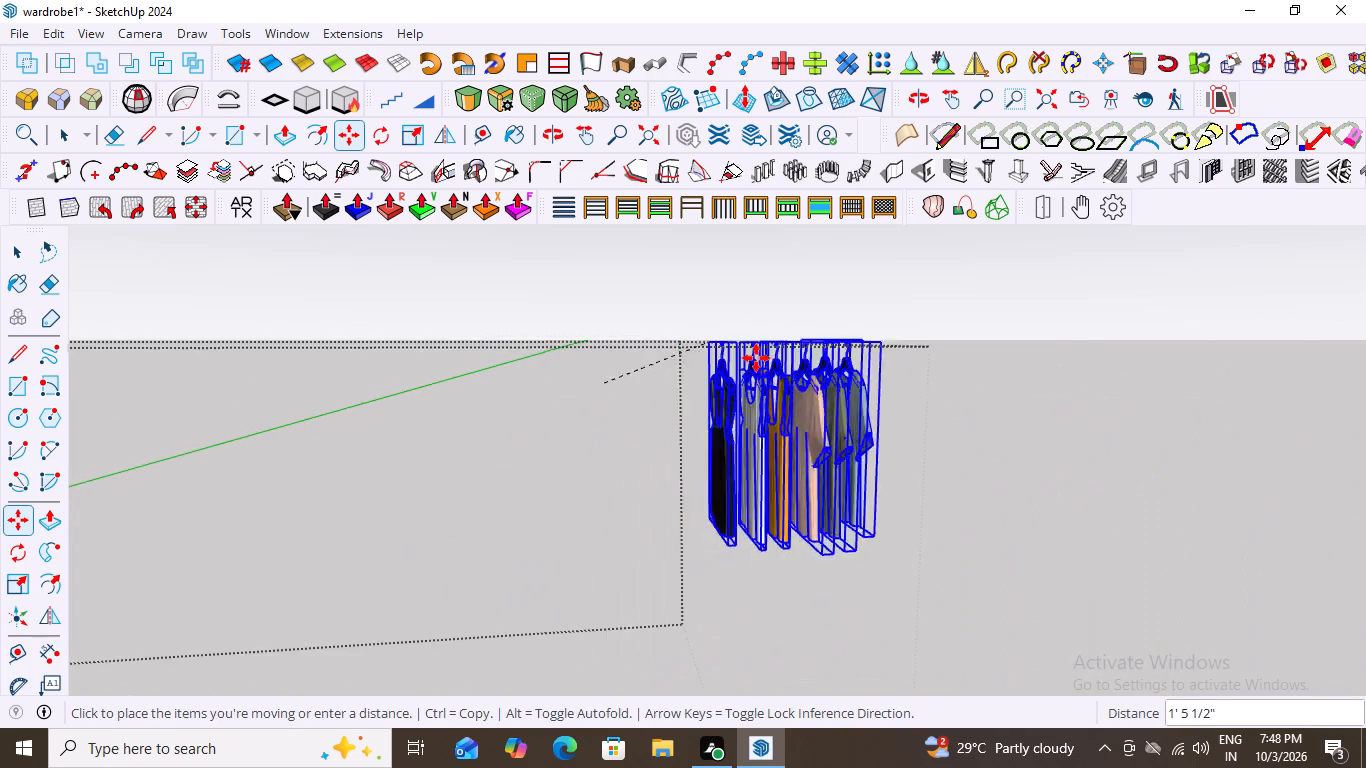
pyautogui.scroll(-20, 756, 358)
pyautogui.scroll(-15, 756, 358)
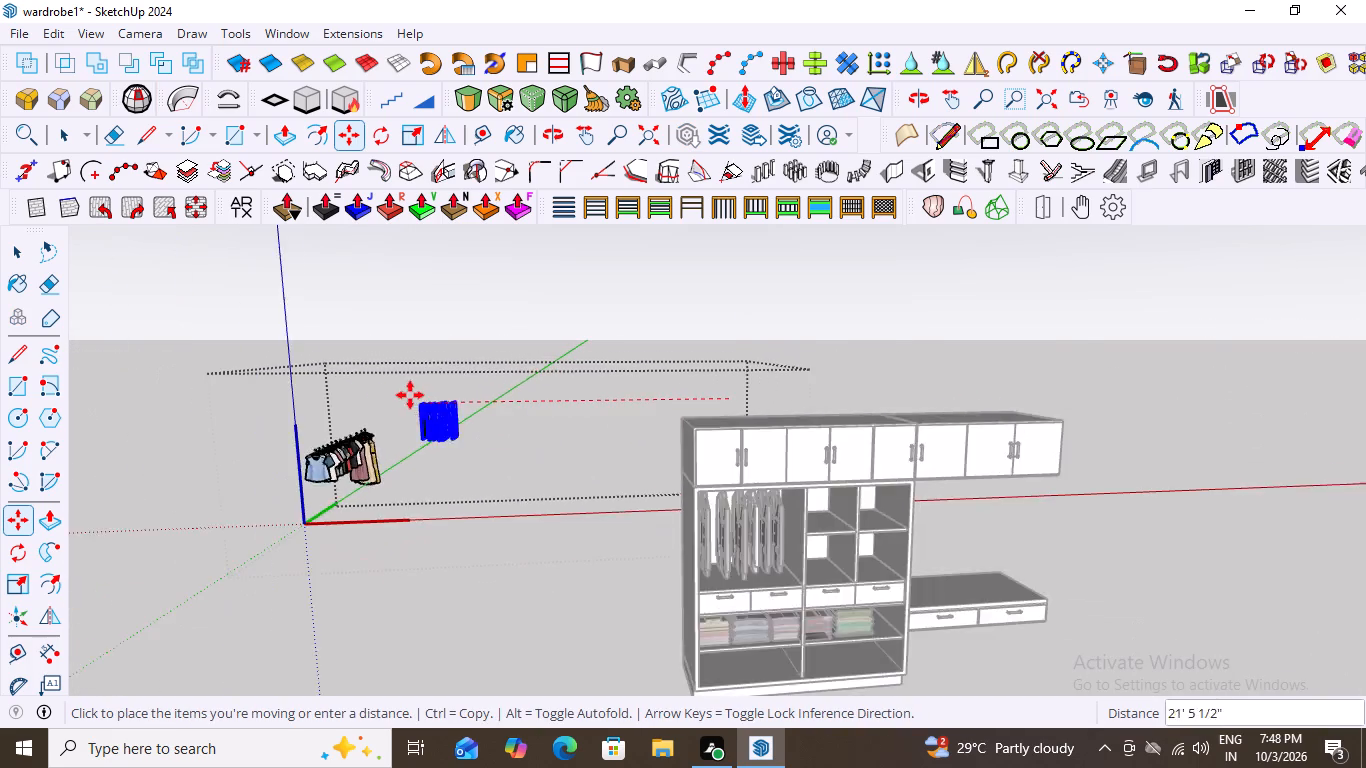
pyautogui.scroll(-1, 410, 395)
pyautogui.scroll(14, 737, 479)
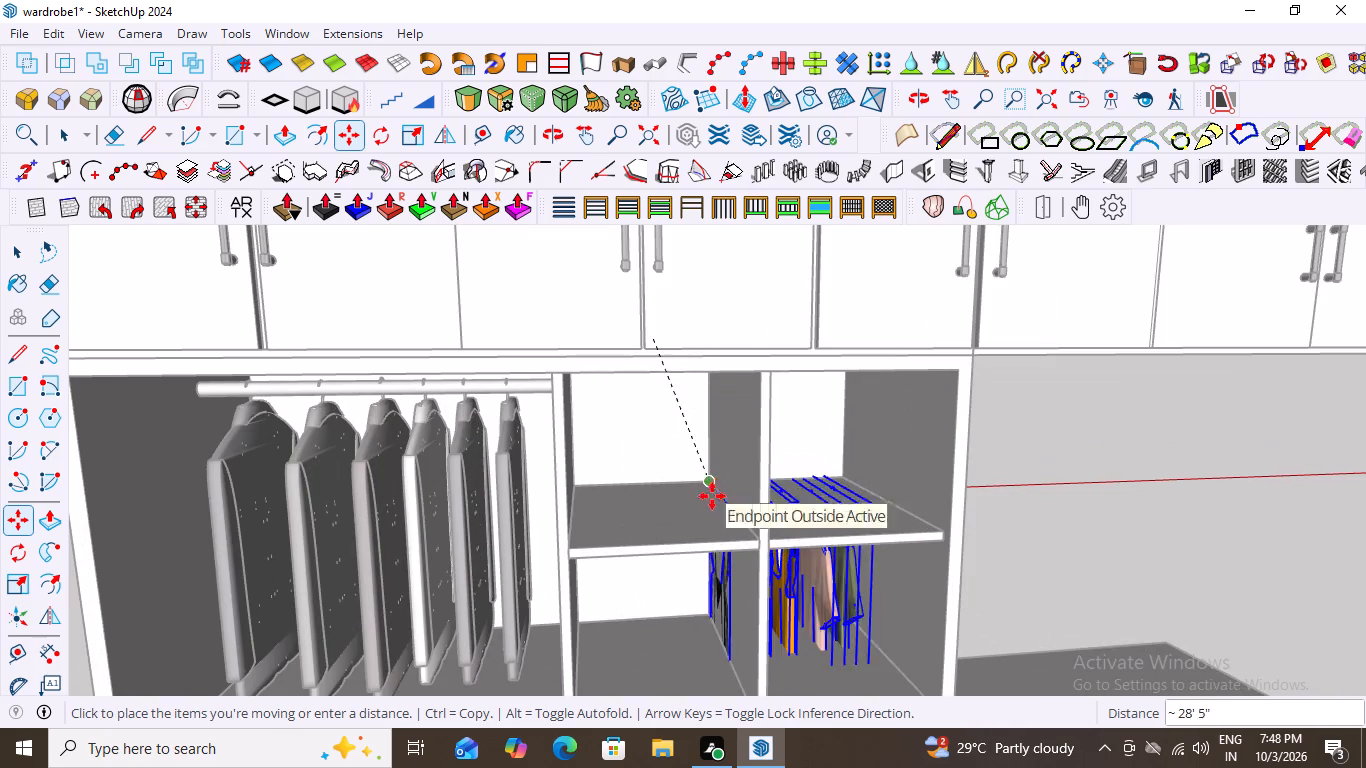
pyautogui.scroll(-2, 653, 411)
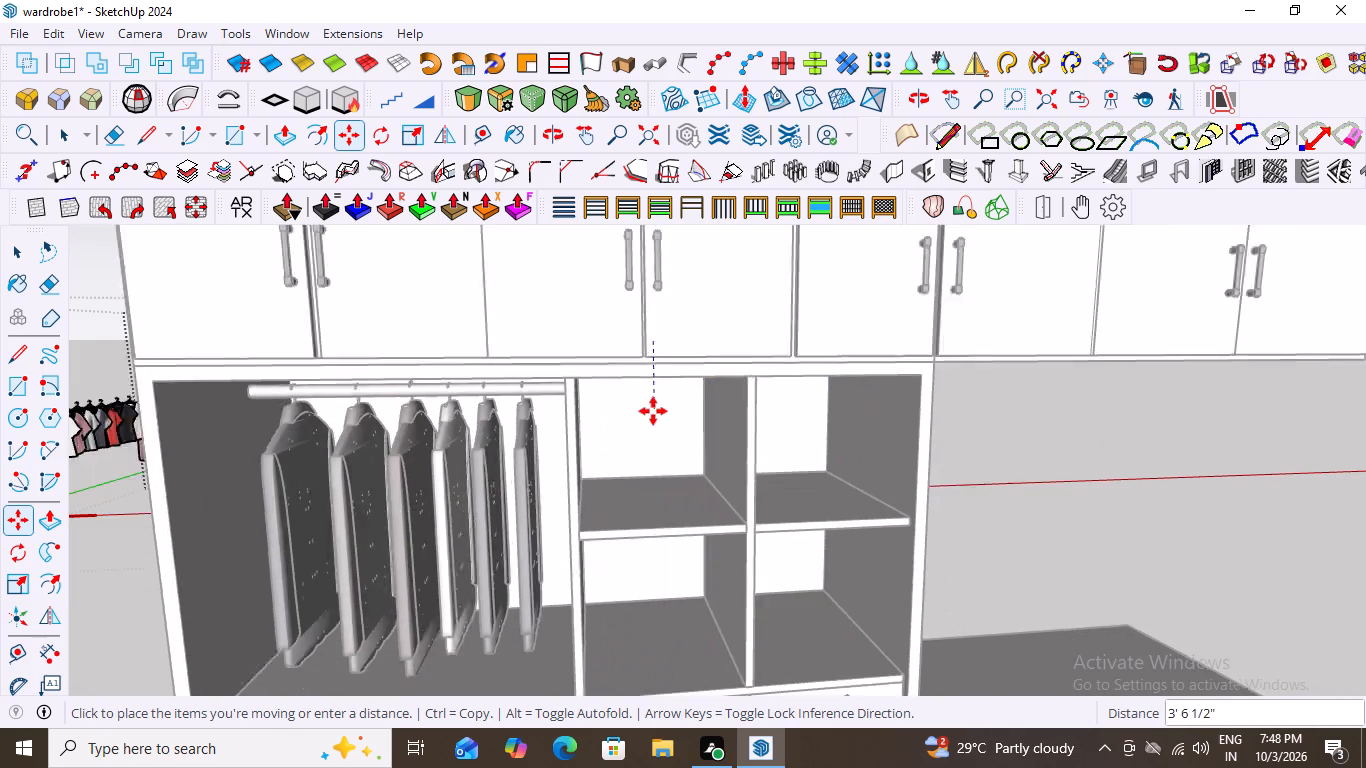
pyautogui.scroll(-1, 653, 411)
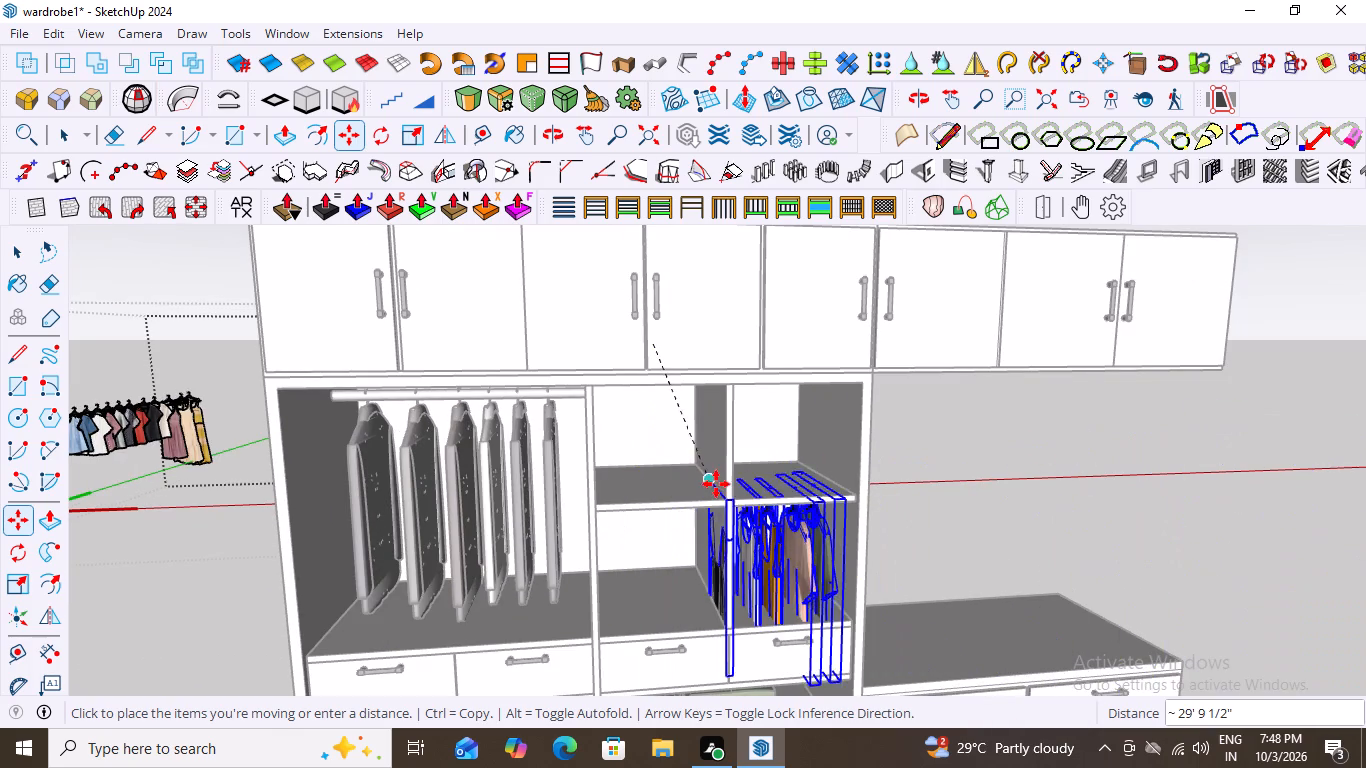
pyautogui.scroll(-7, 673, 469)
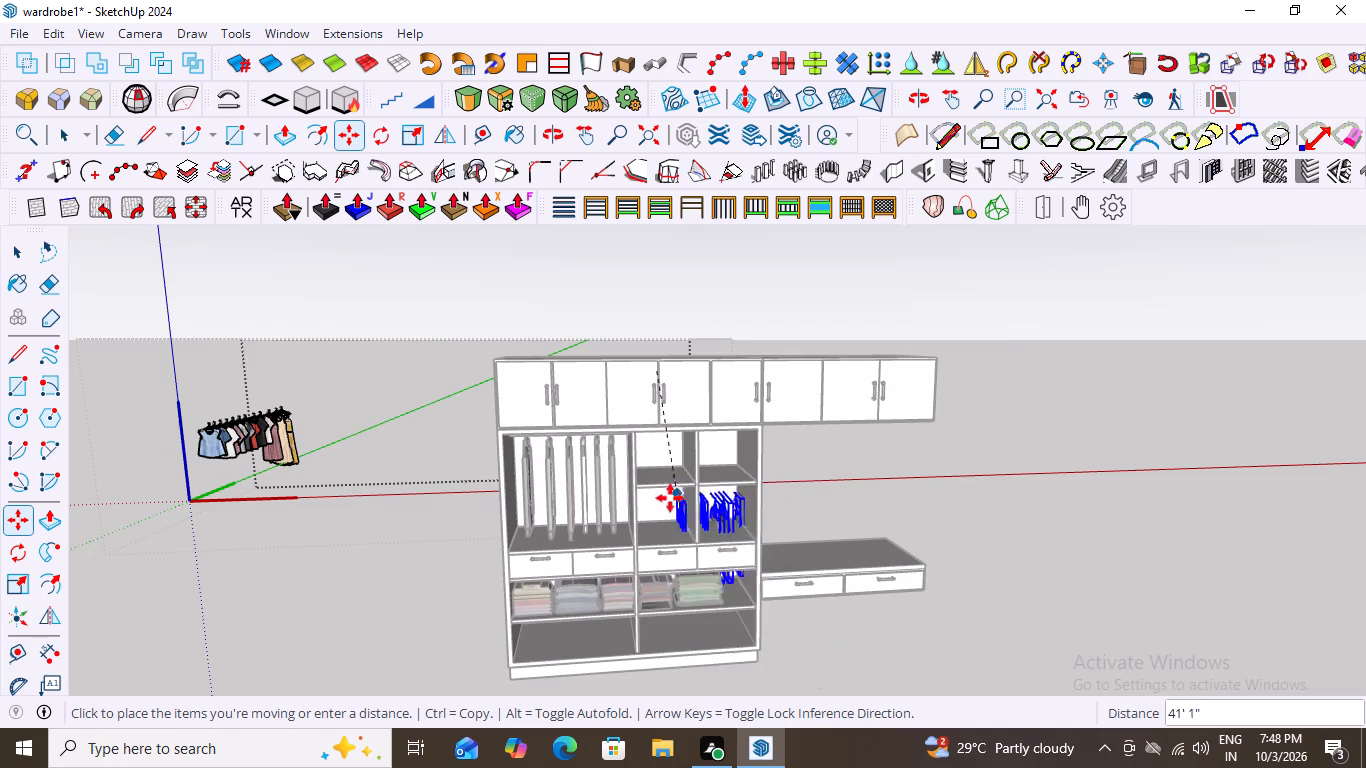
pyautogui.scroll(7, 651, 511)
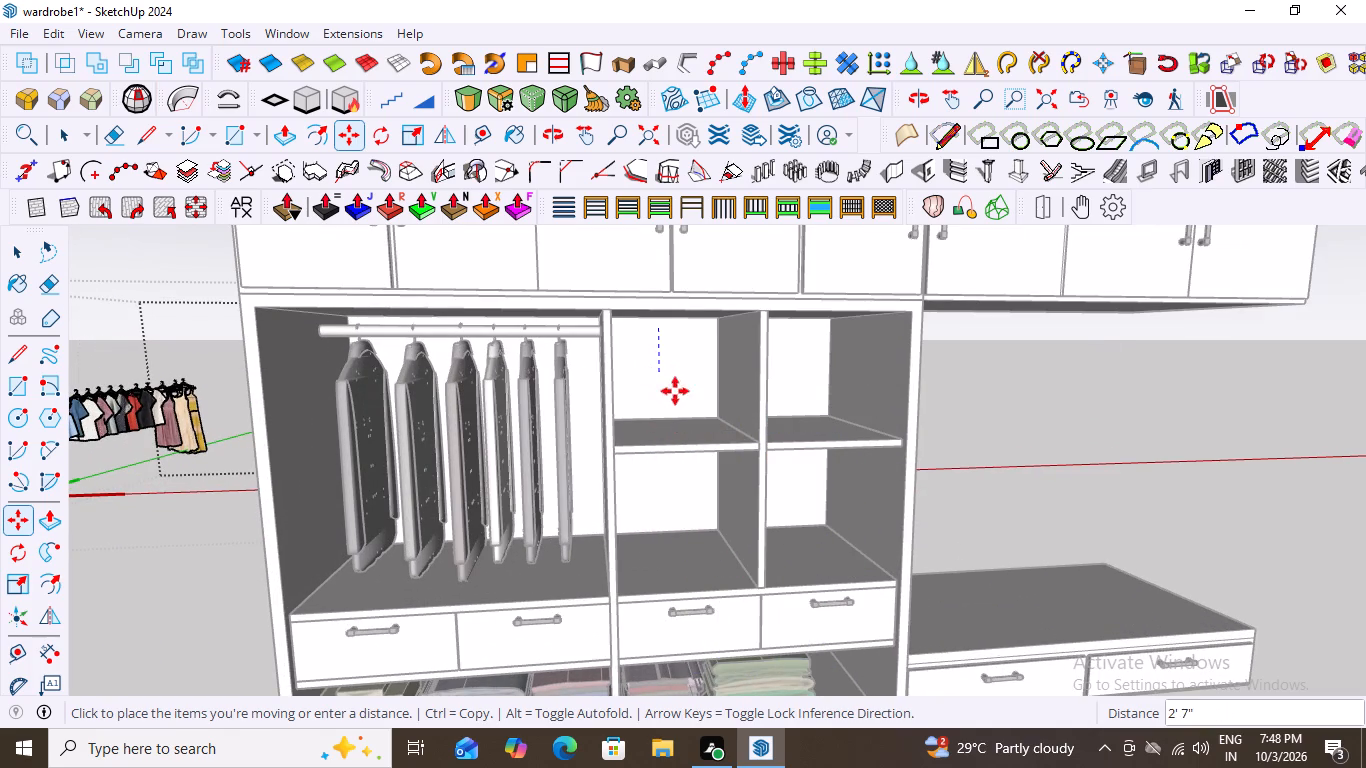
pyautogui.scroll(3, 639, 515)
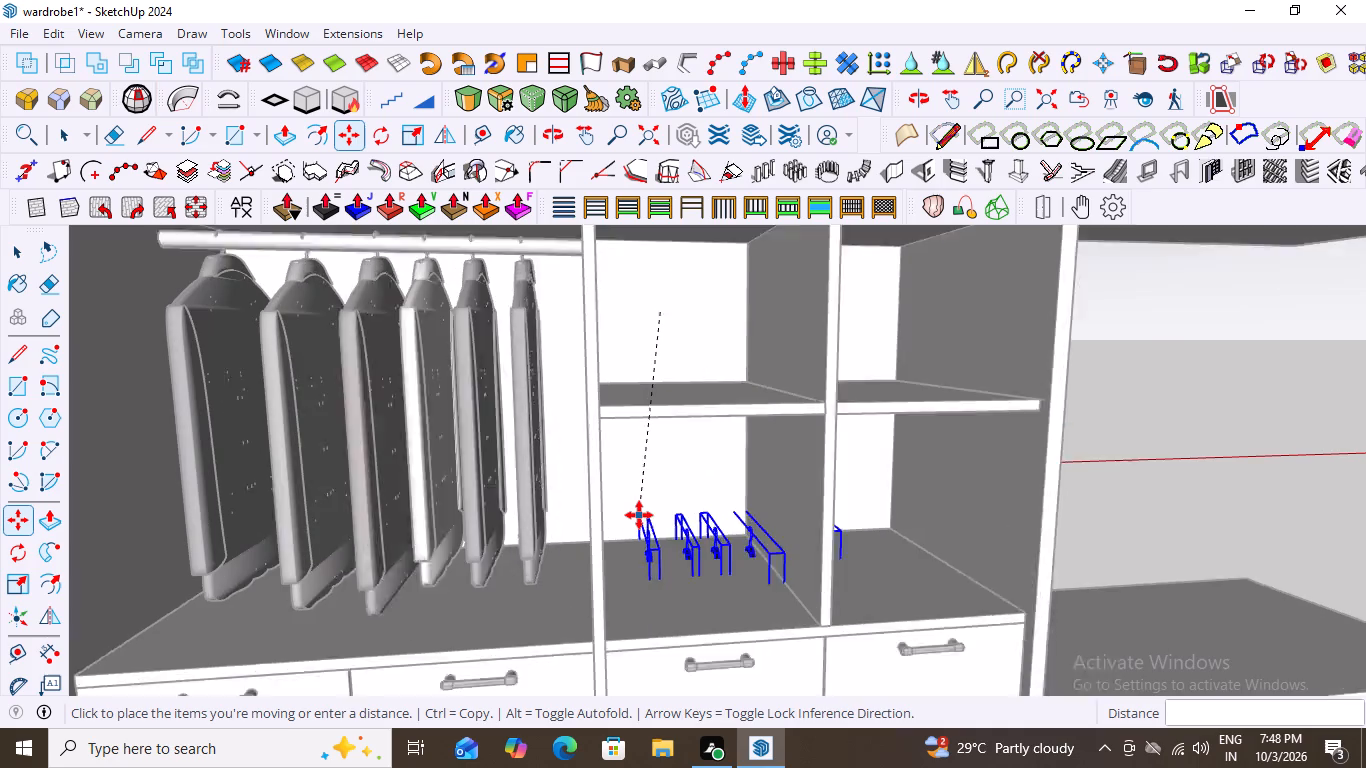
pyautogui.scroll(1, 639, 515)
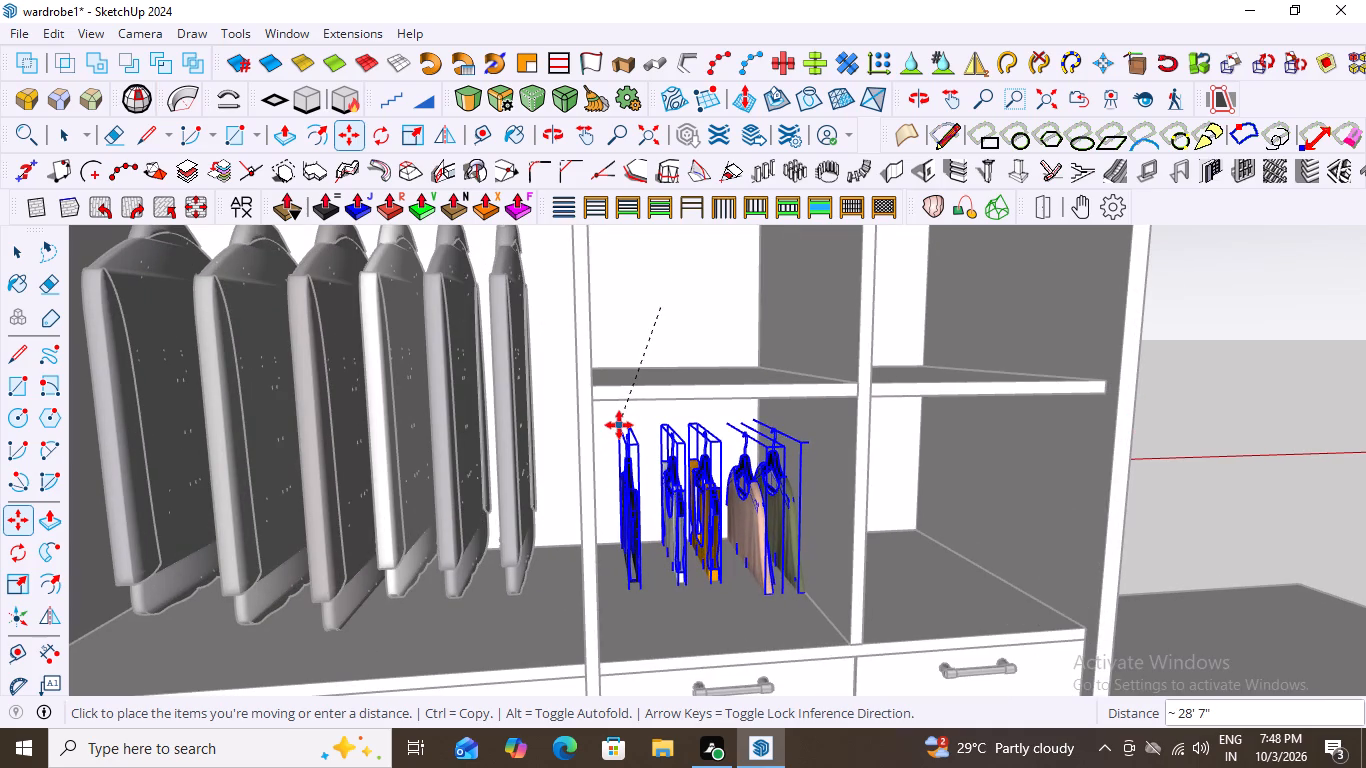
pyautogui.click(619, 424)
# Scale the six tops together by about 1.26 along red and 0.38 along green.
pyautogui.scroll(-1, 664, 497)
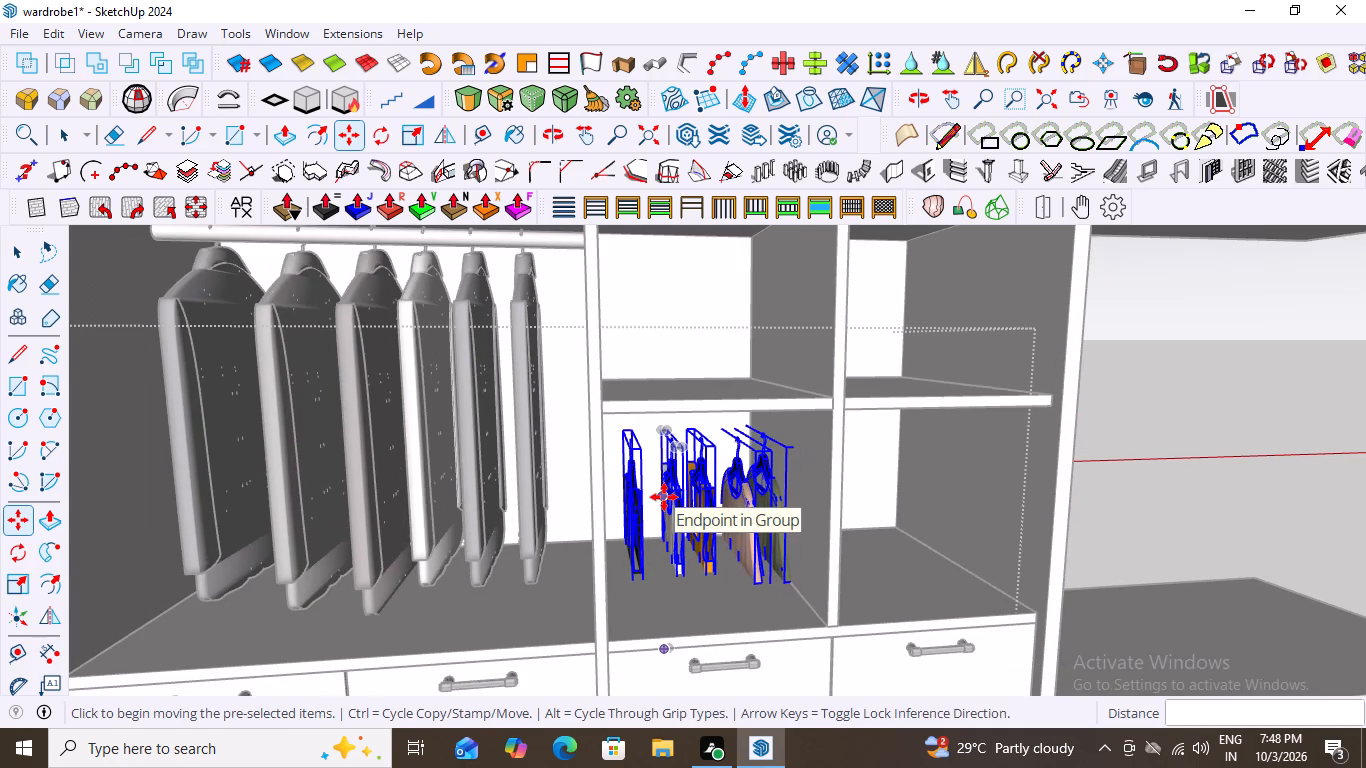
pyautogui.press('s')
pyautogui.click(639, 592)
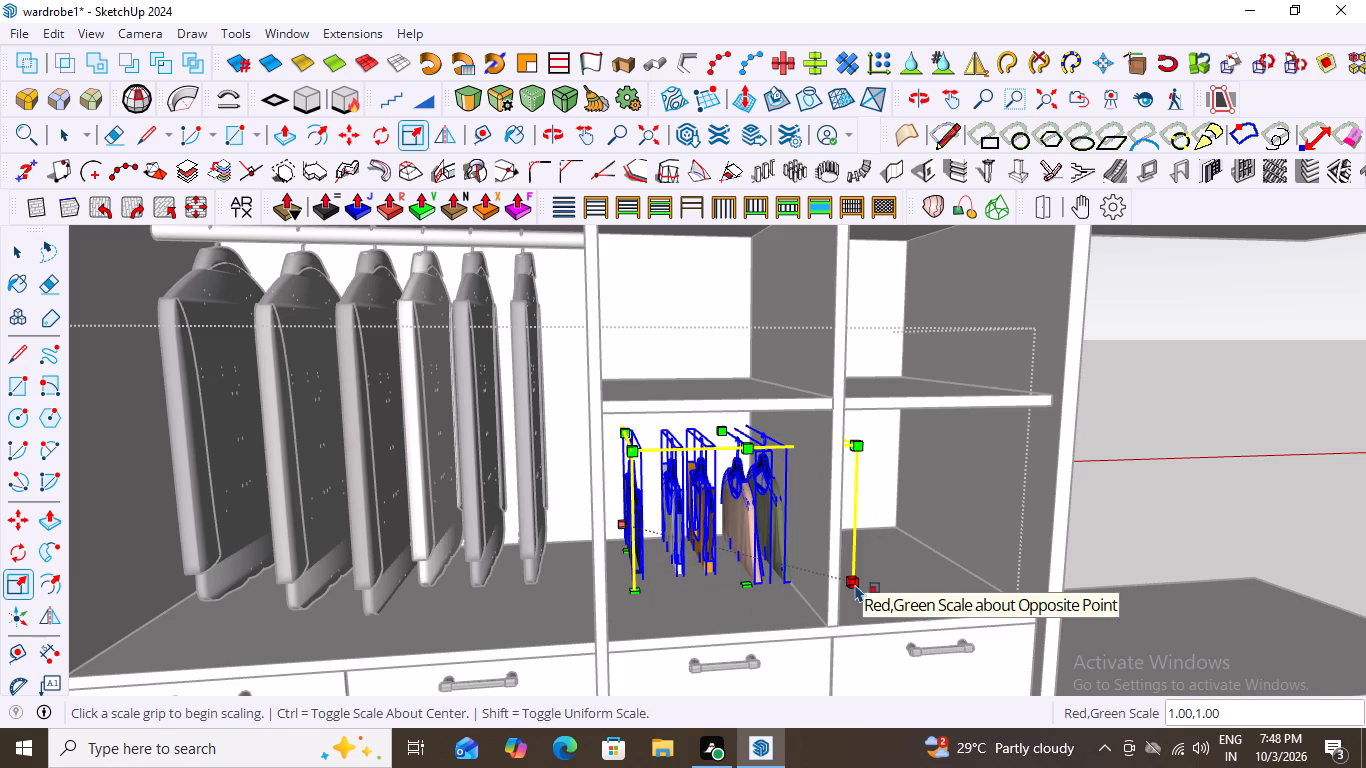
pyautogui.moveTo(855, 584); pyautogui.dragTo(848, 536)
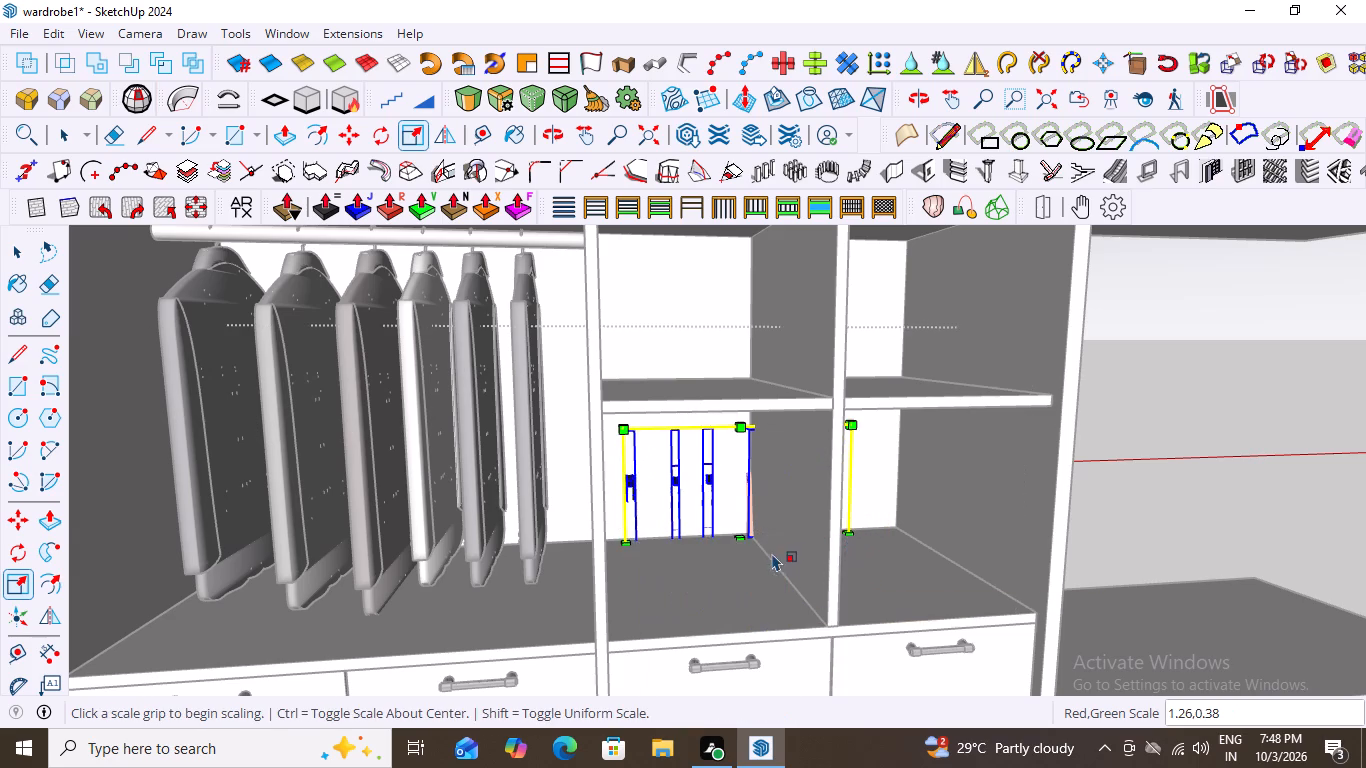
pyautogui.scroll(-6, 772, 553)
pyautogui.scroll(11, 780, 546)
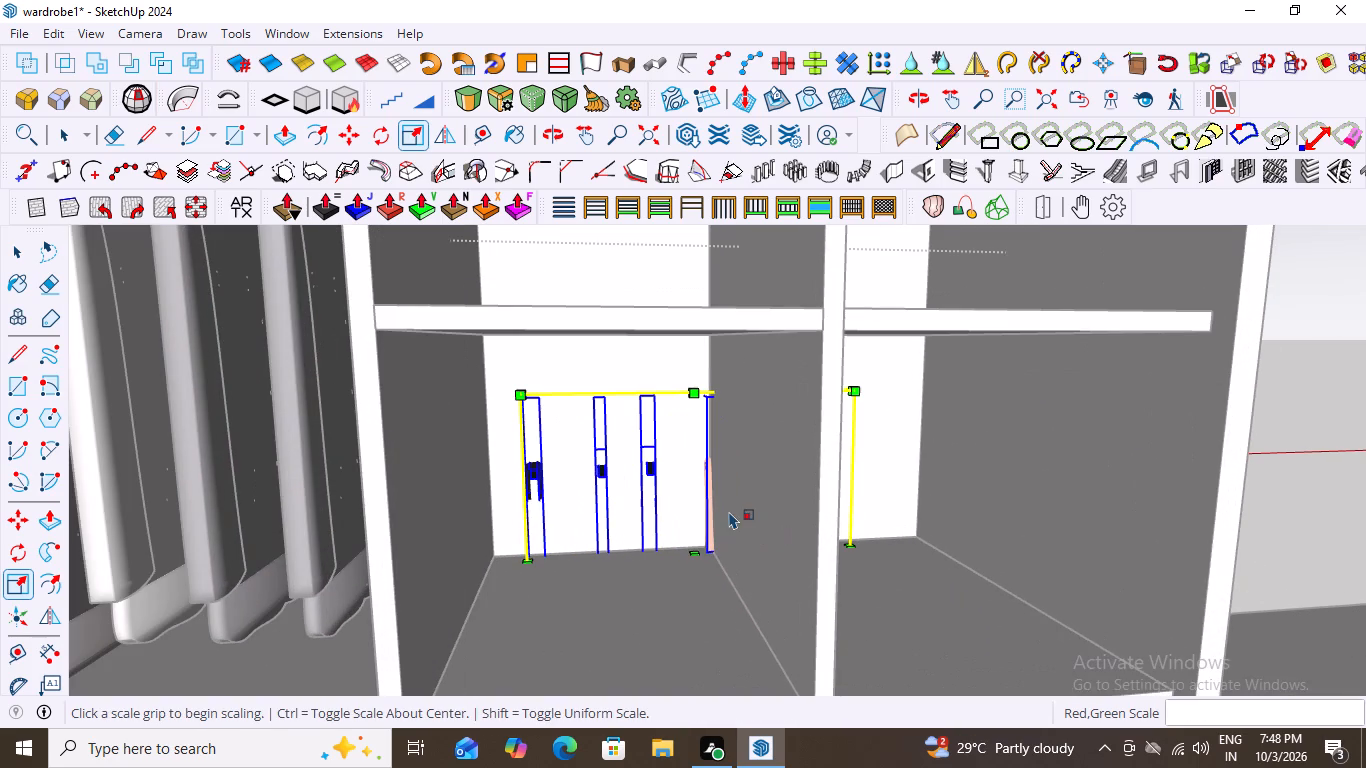
# Move the six tops out of the compartment, about 8' 9 1/2" along the red axis into open space beside the wardrobe.
pyautogui.press('m')
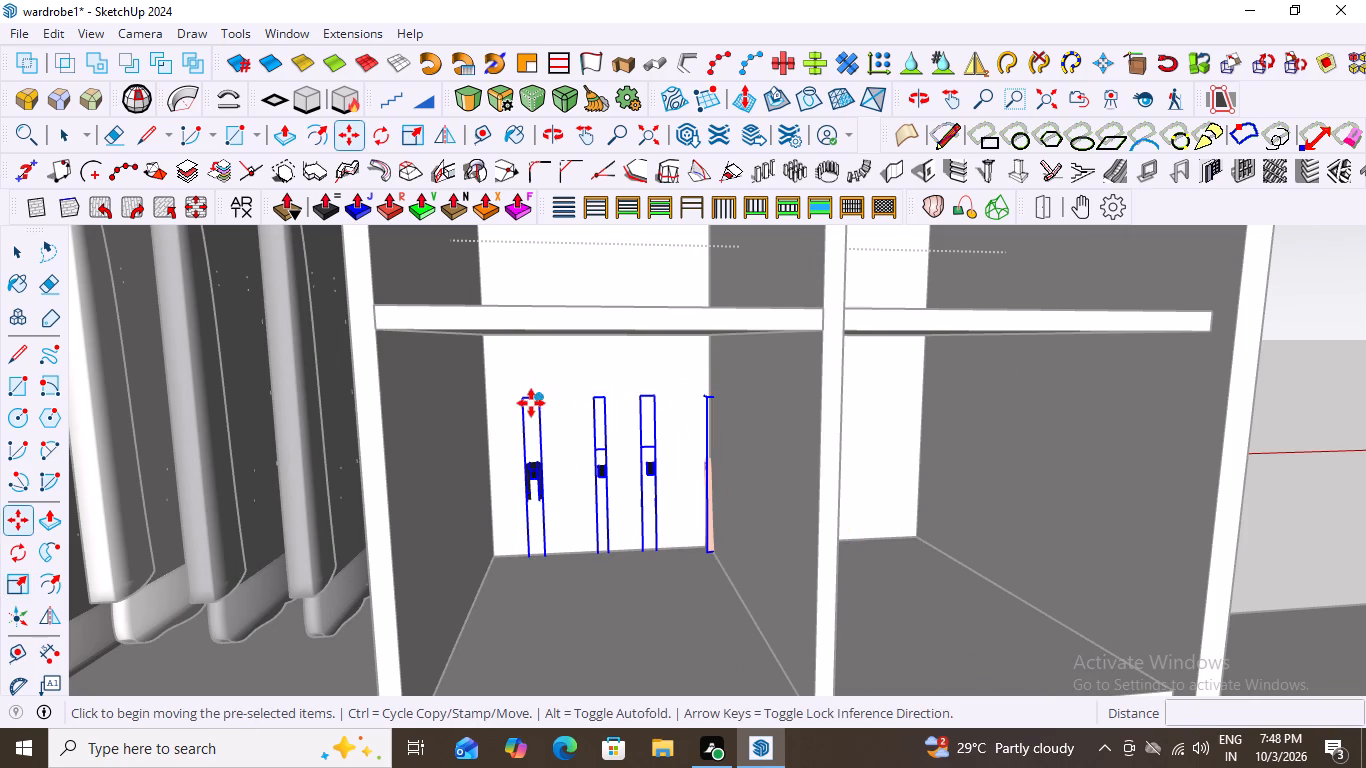
pyautogui.click(522, 401)
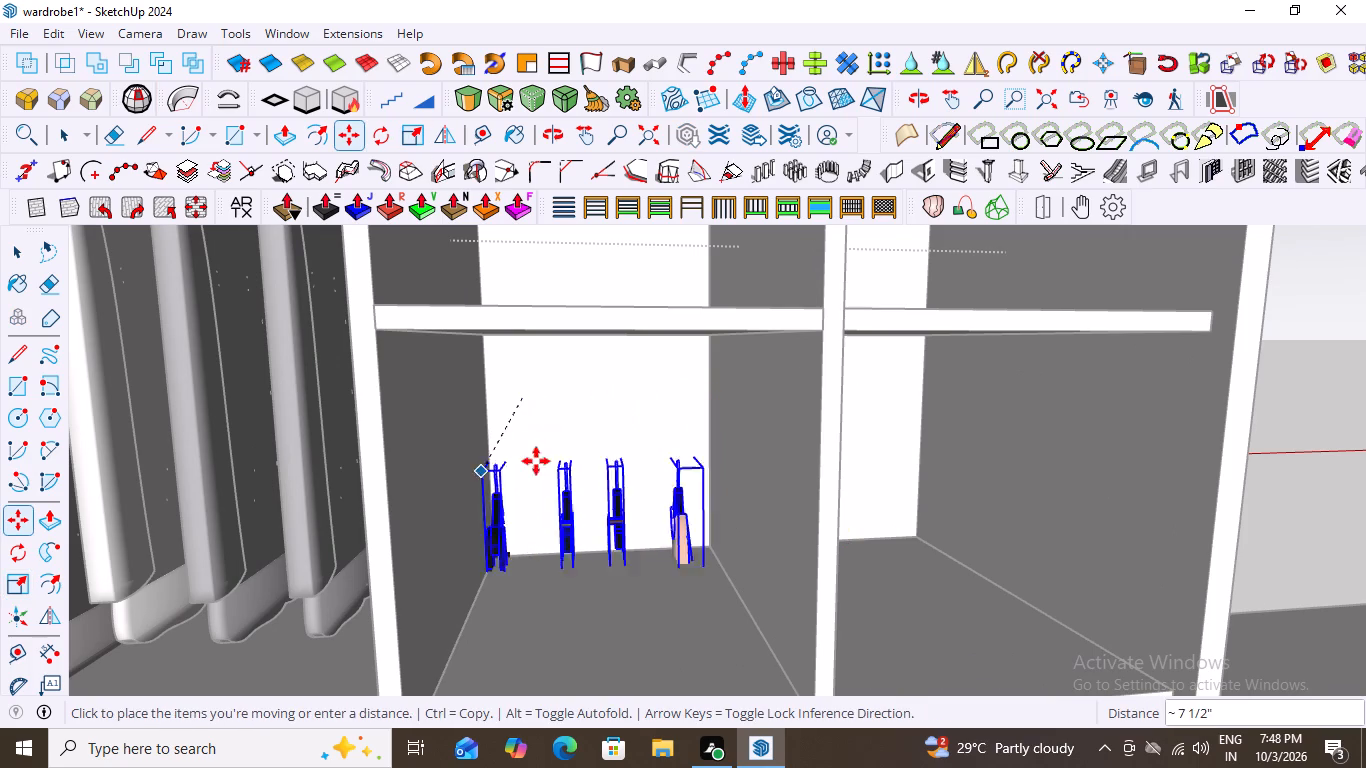
pyautogui.scroll(-15, 586, 452)
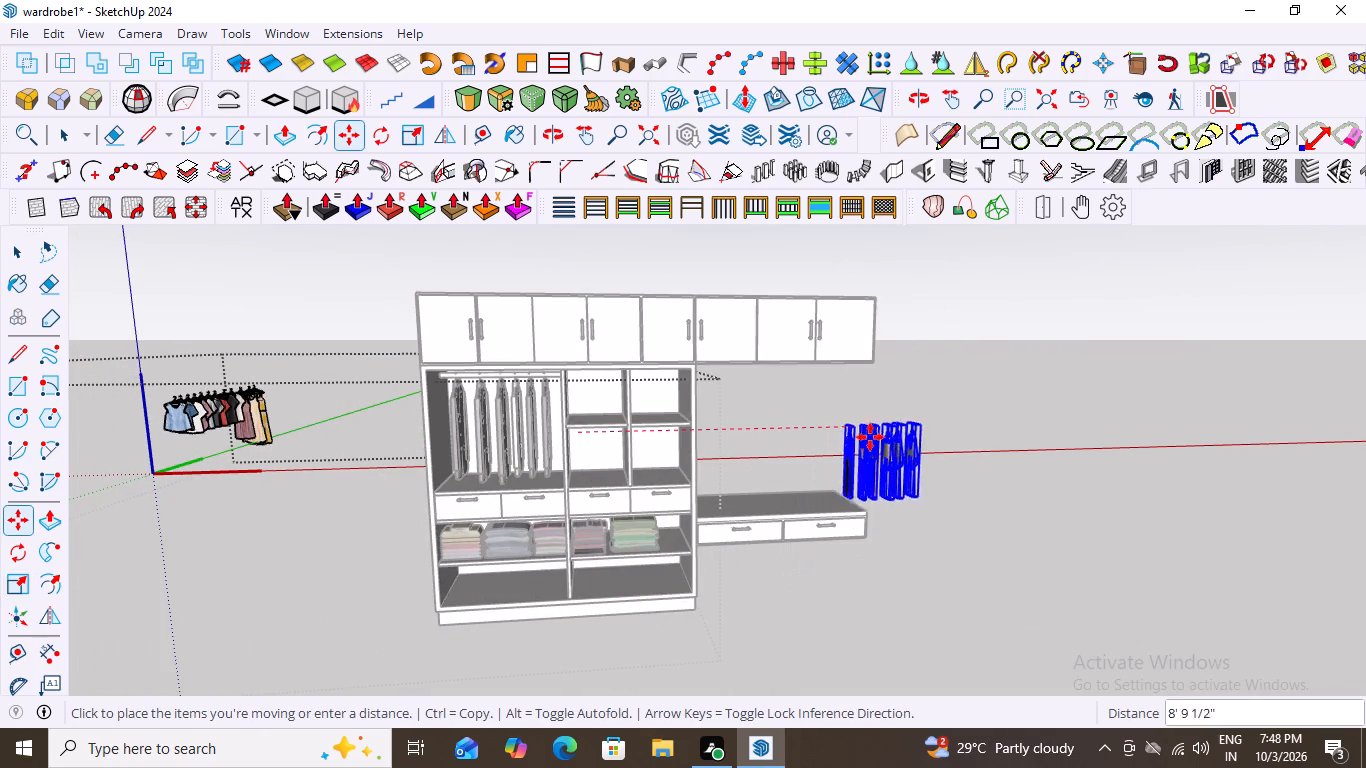
pyautogui.click(870, 442)
# Scale the six tops down to about 0.72 along green and 0.64 along blue.
pyautogui.scroll(7, 889, 502)
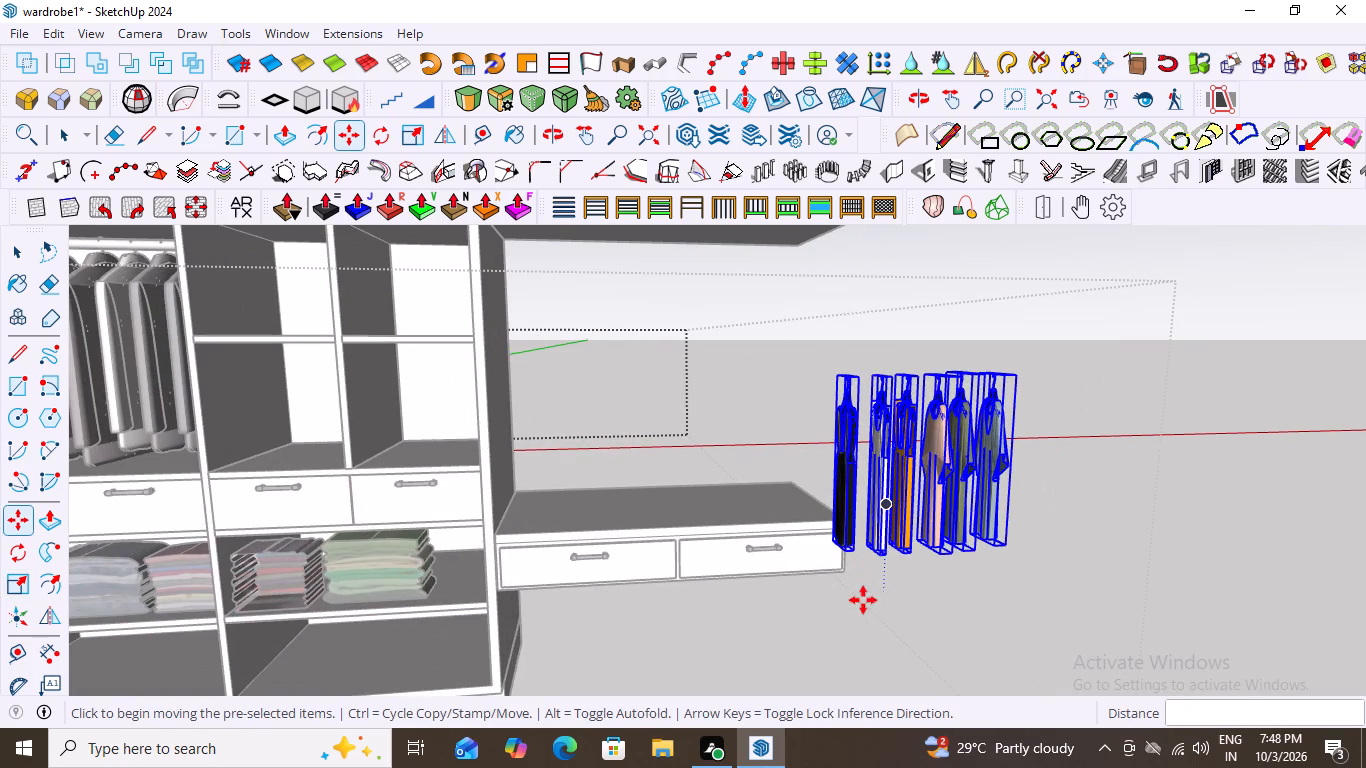
pyautogui.press('s')
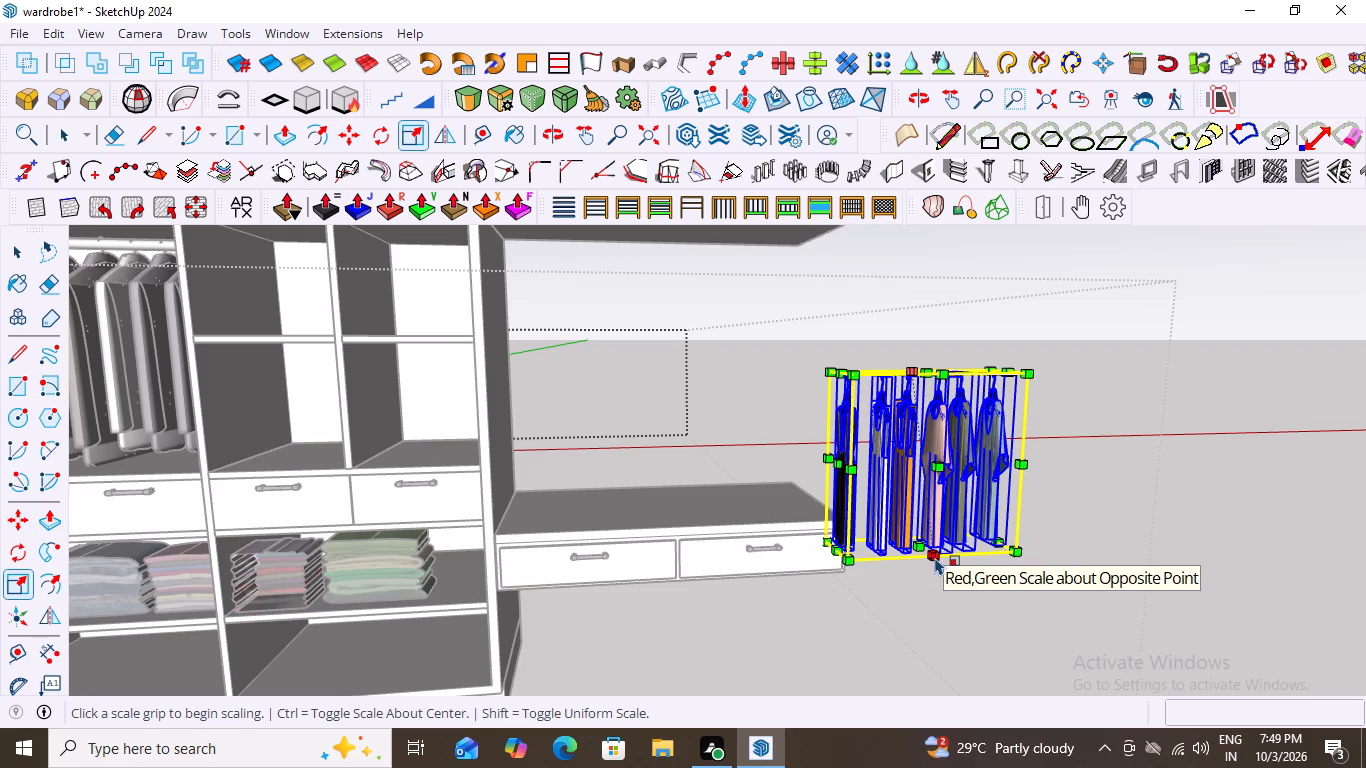
pyautogui.moveTo(936, 555); pyautogui.dragTo(928, 487)
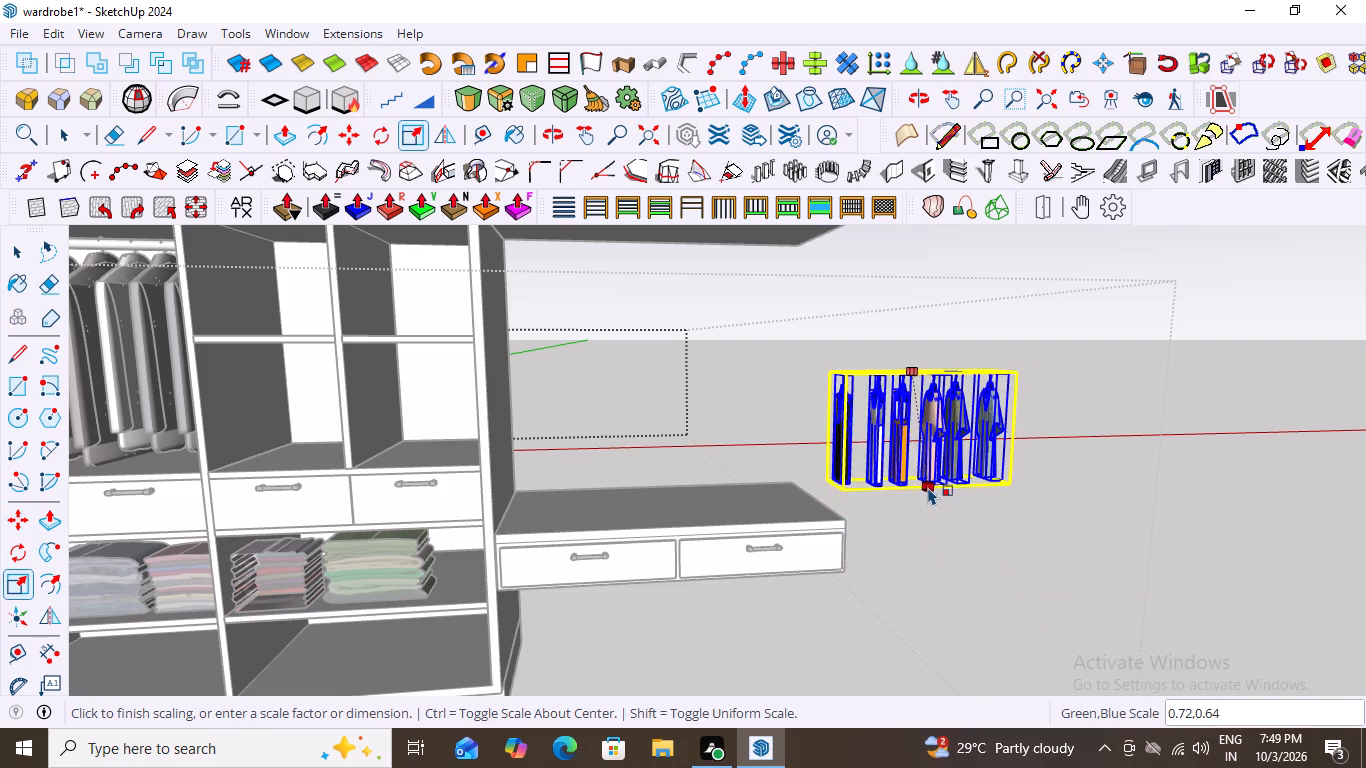
pyautogui.moveTo(928, 487); pyautogui.dragTo(928, 486)
# Narrow the row of tops along the red axis in two passes, finishing with a factor of about 0.79, and deselect it.
pyautogui.scroll(10, 872, 456)
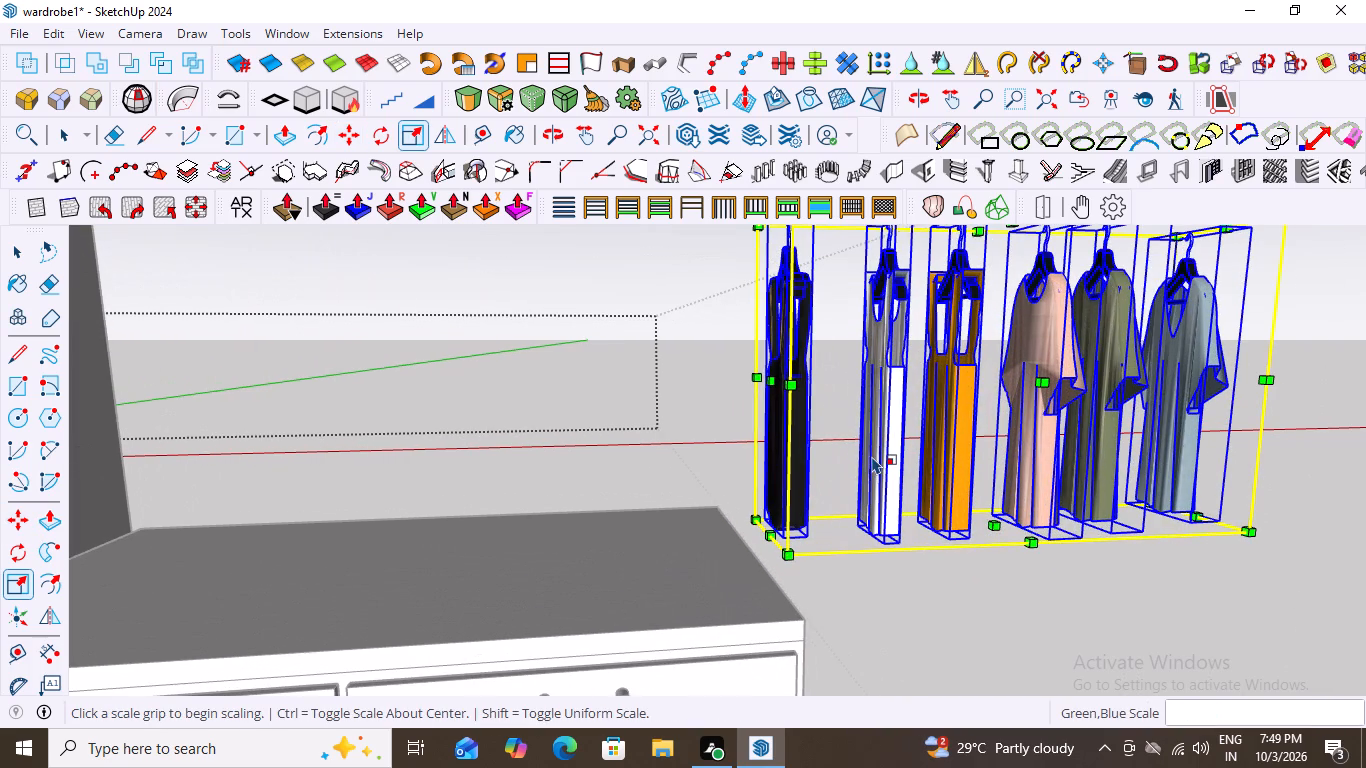
pyautogui.moveTo(773, 382); pyautogui.dragTo(787, 380)
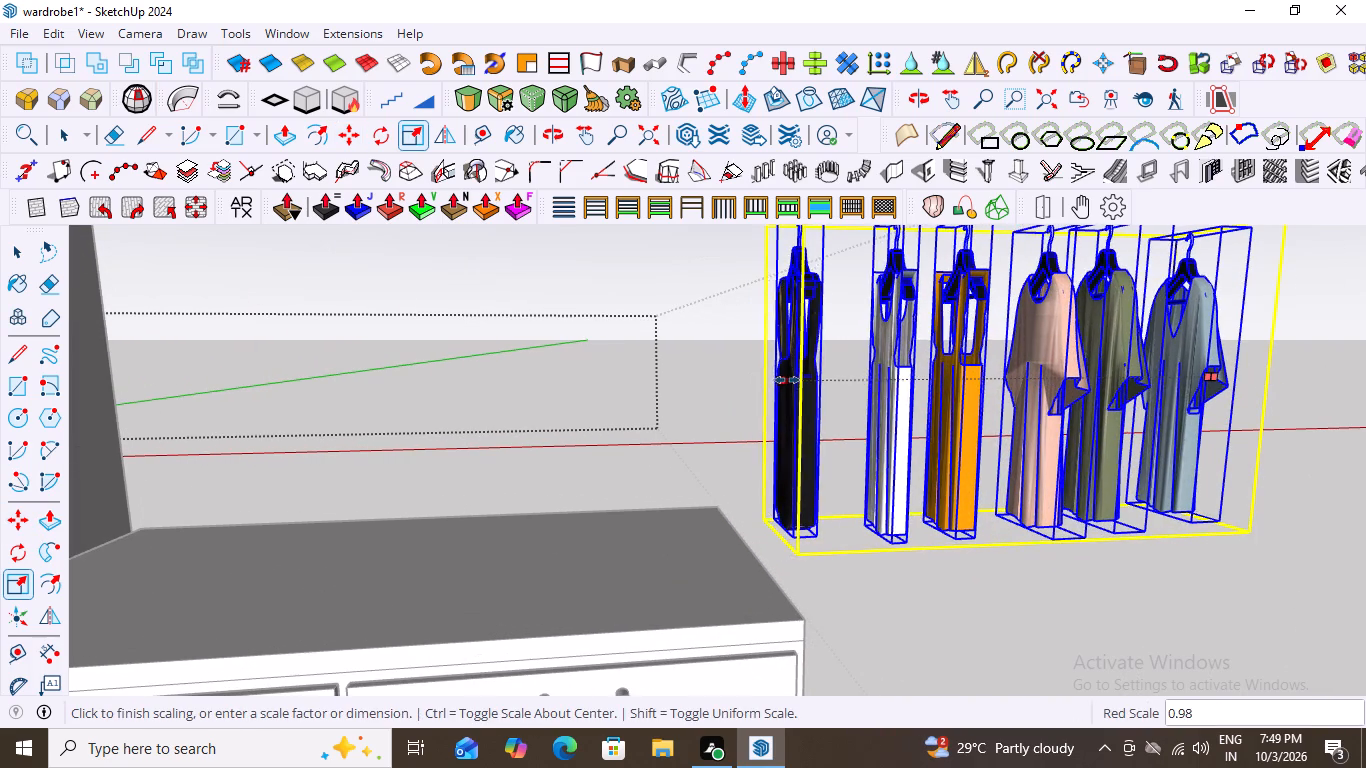
pyautogui.moveTo(787, 380); pyautogui.dragTo(854, 378)
pyautogui.click(854, 378)
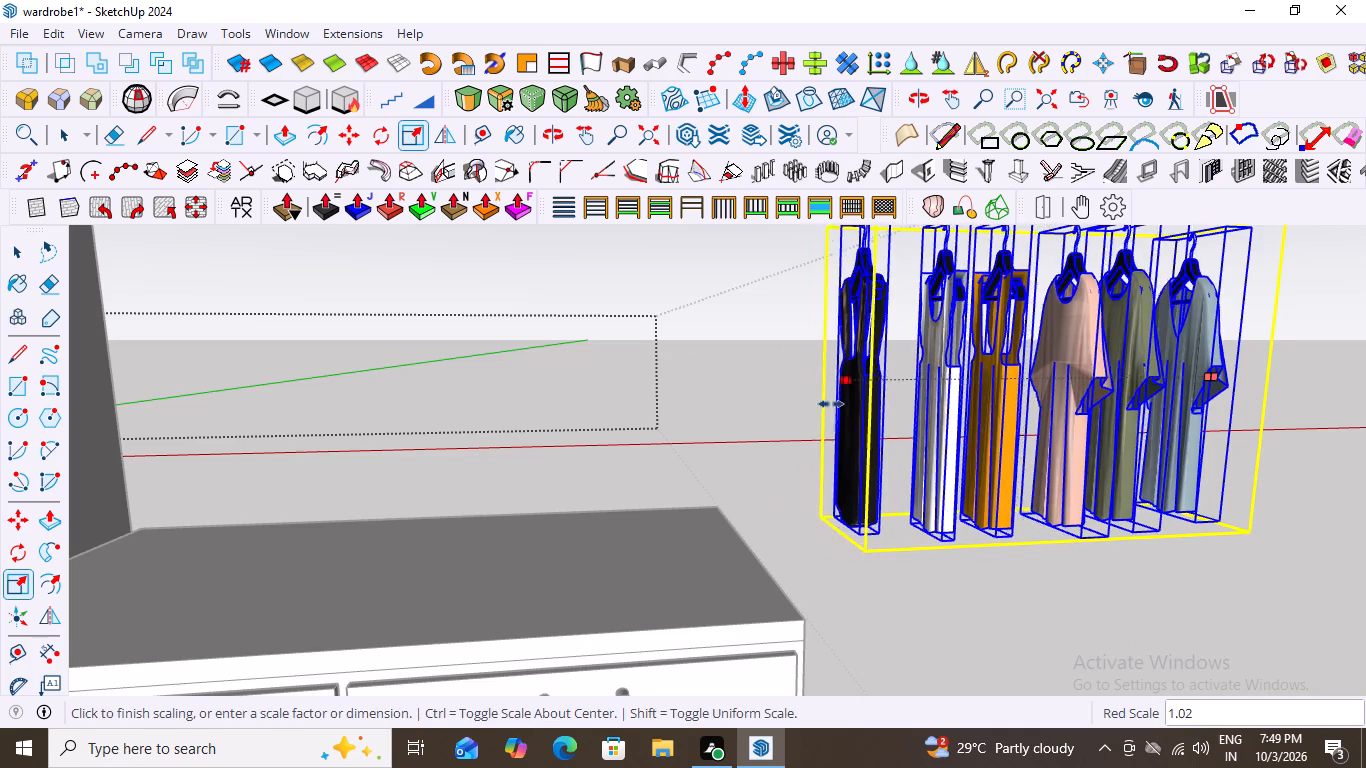
pyautogui.scroll(-3, 791, 425)
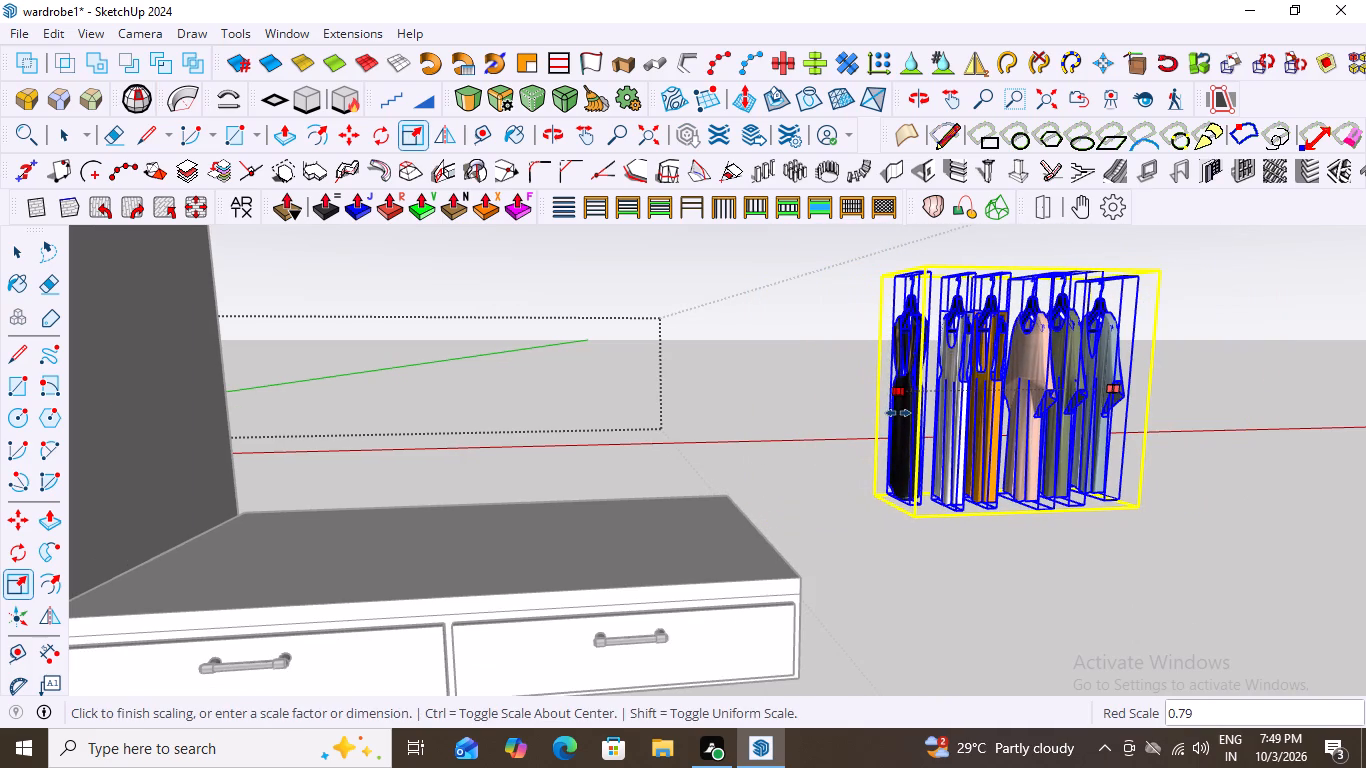
pyautogui.click(898, 413)
pyautogui.press('space')
pyautogui.click(943, 559)
# Examine the proportions and spacing of the resized tops up close and against the wardrobe.
pyautogui.scroll(-2, 867, 550)
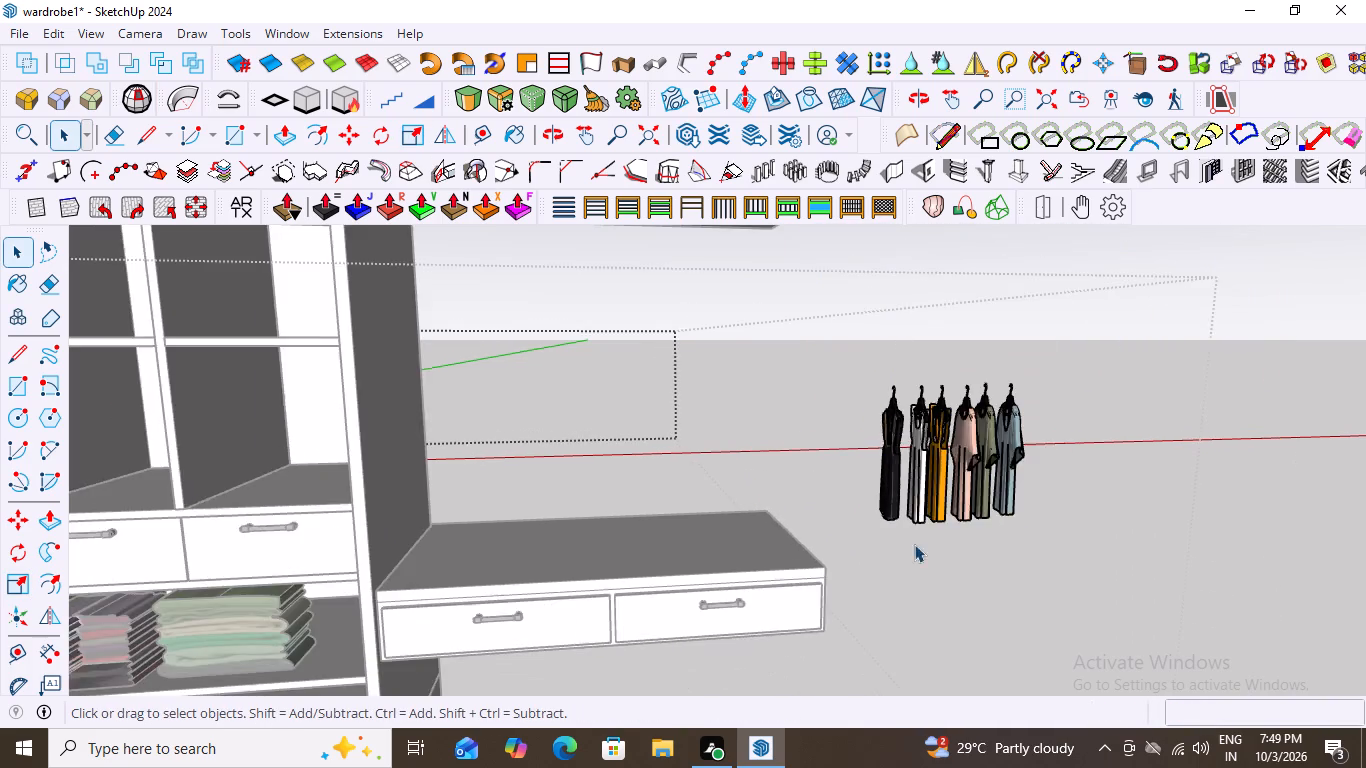
pyautogui.moveTo(988, 518); pyautogui.dragTo(968, 497, button='middle')
pyautogui.scroll(2, 986, 468)
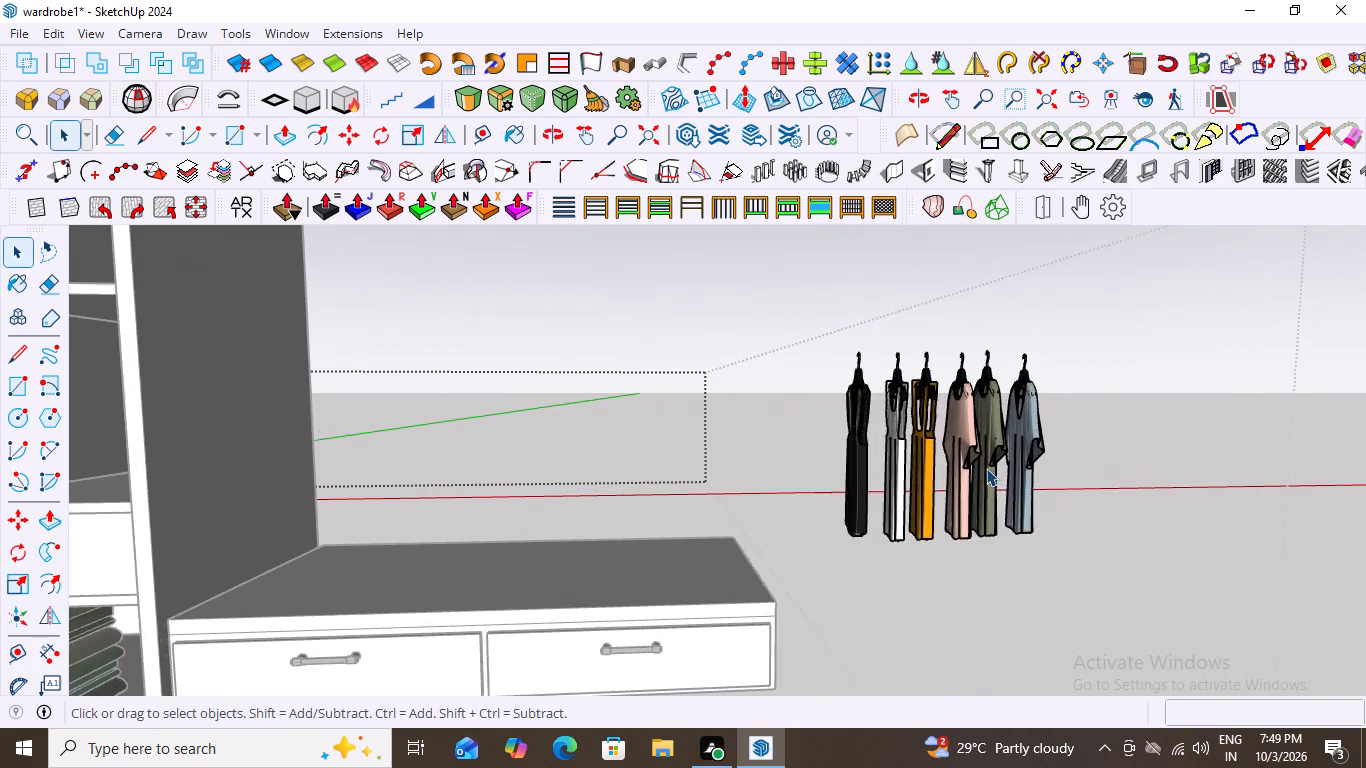
pyautogui.scroll(4, 986, 468)
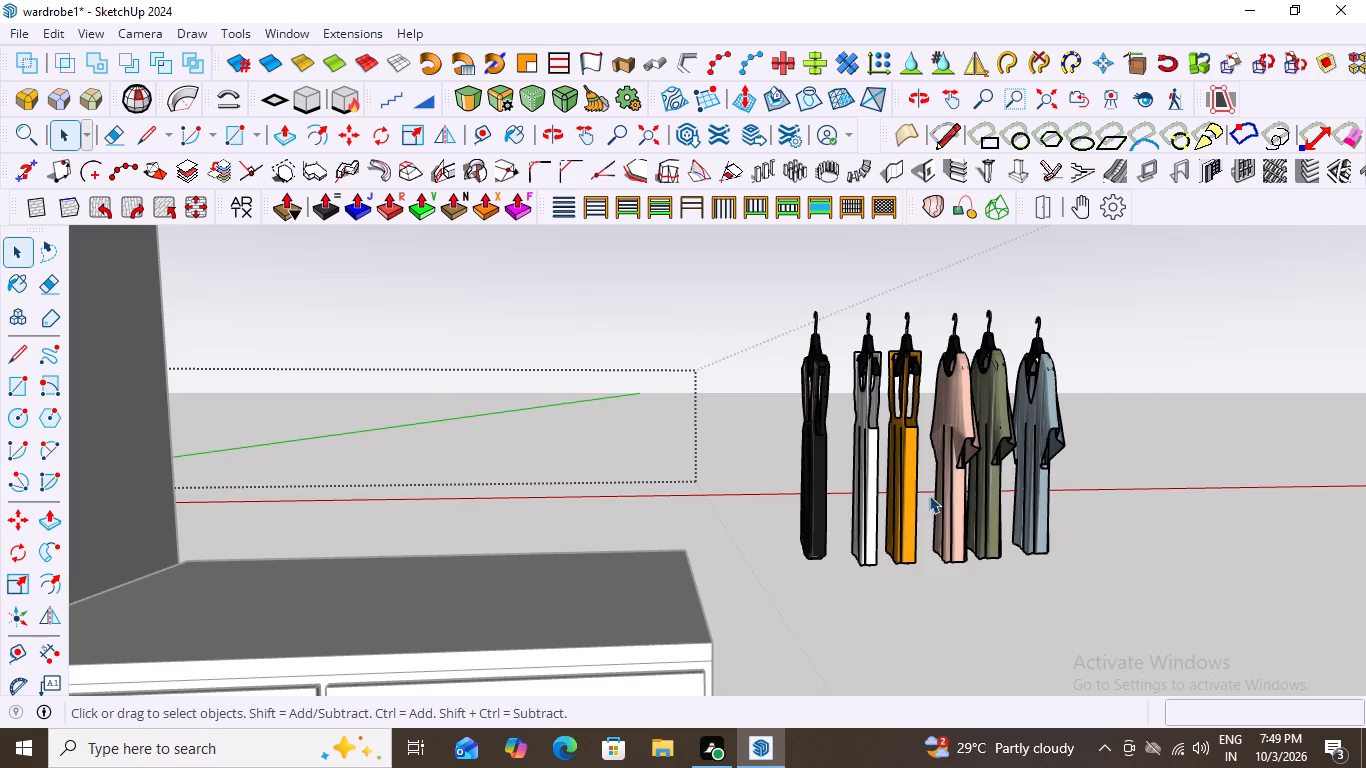
pyautogui.scroll(7, 866, 497)
pyautogui.scroll(-7, 871, 489)
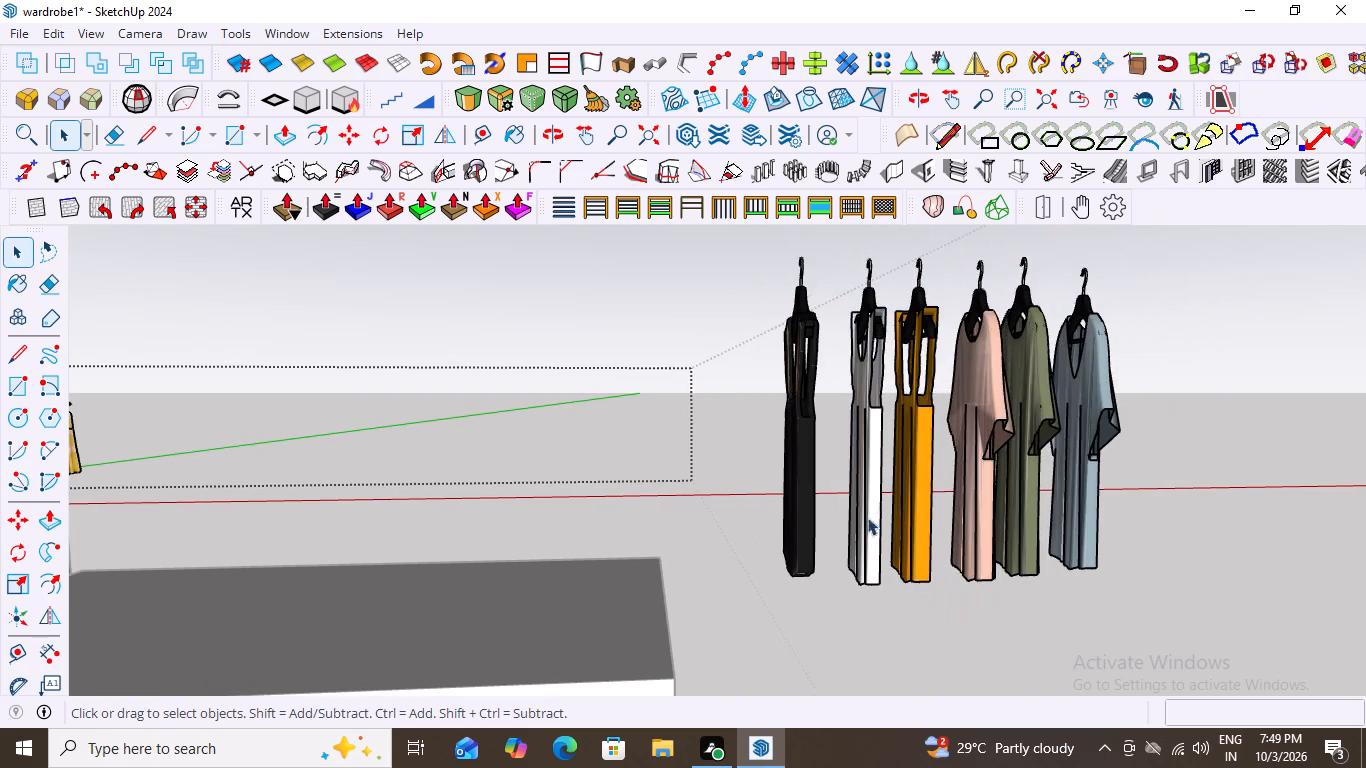
pyautogui.moveTo(861, 525); pyautogui.dragTo(914, 532, button='middle')
pyautogui.scroll(-6, 872, 516)
pyautogui.scroll(3, 1035, 545)
pyautogui.scroll(-2, 1041, 539)
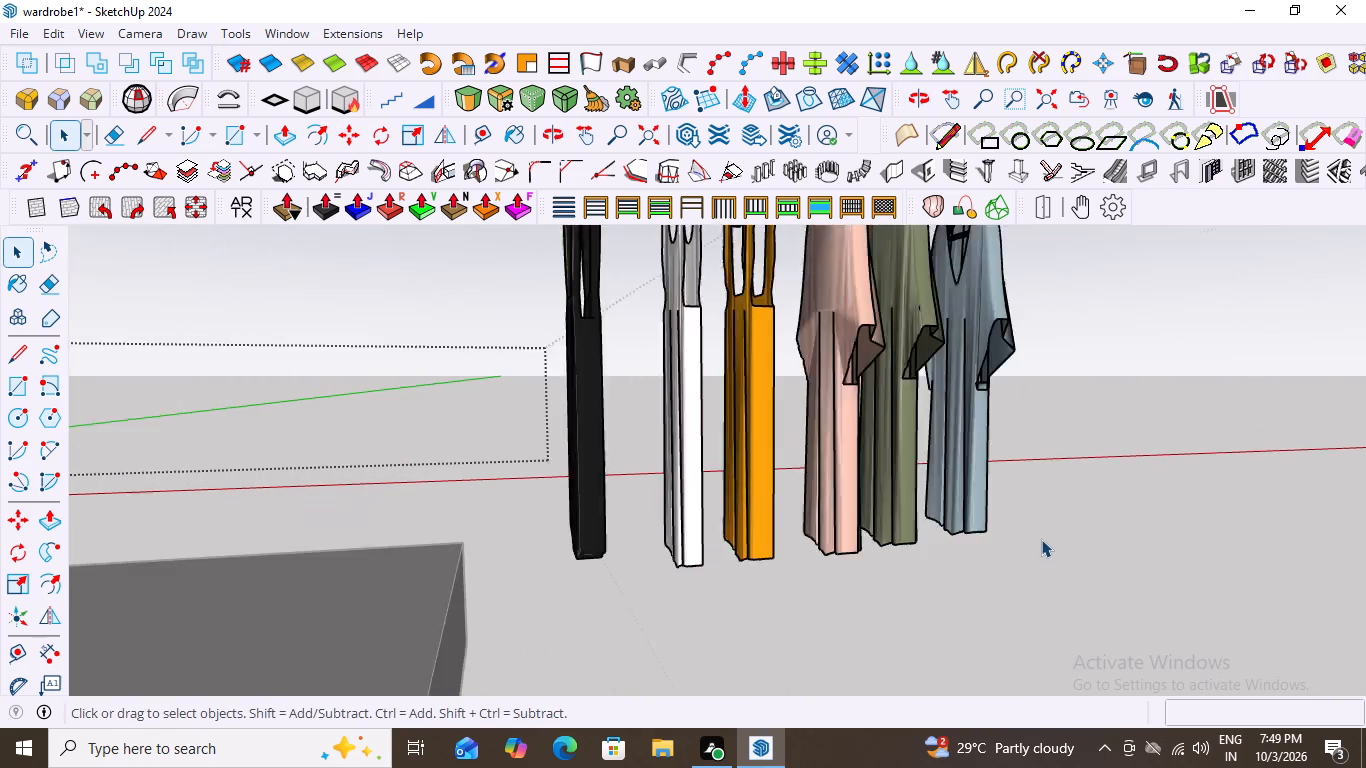
pyautogui.scroll(-3, 1041, 539)
pyautogui.scroll(-3, 950, 529)
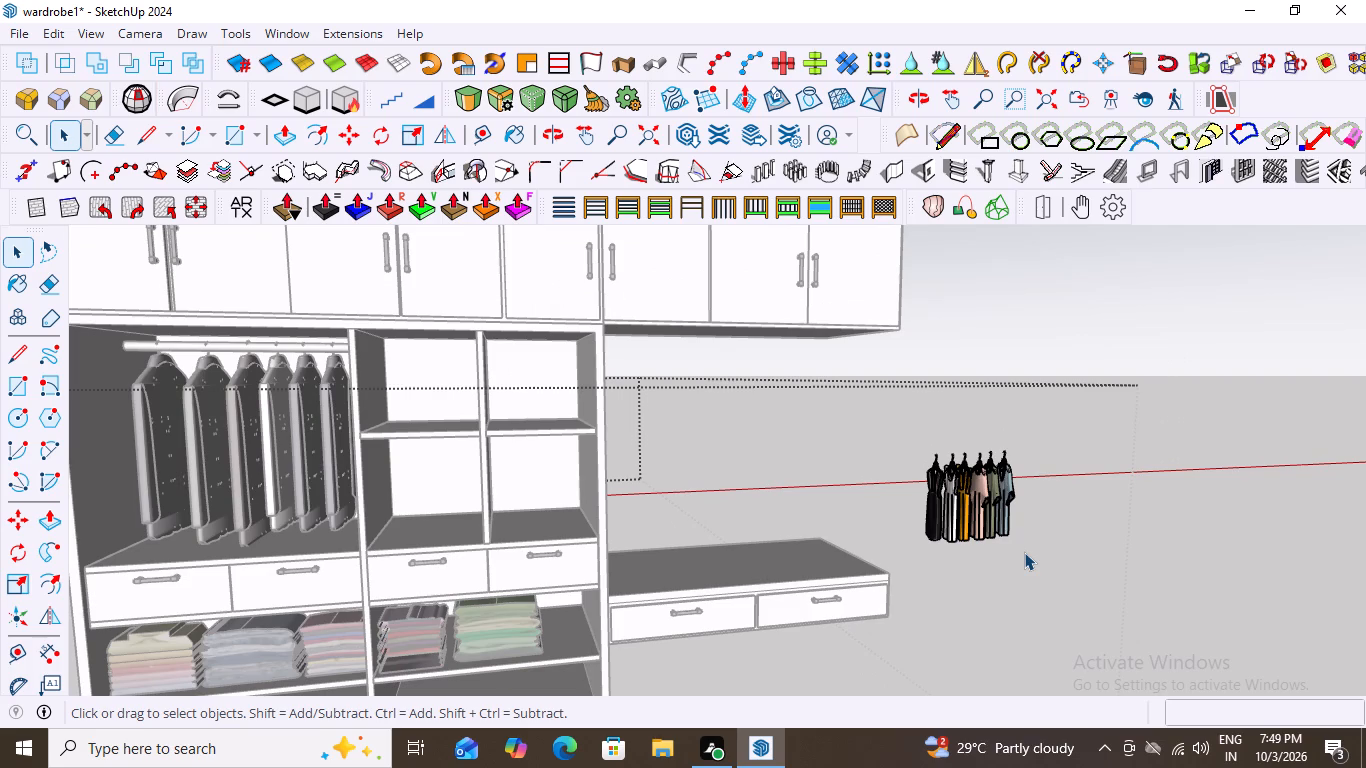
pyautogui.scroll(2, 974, 539)
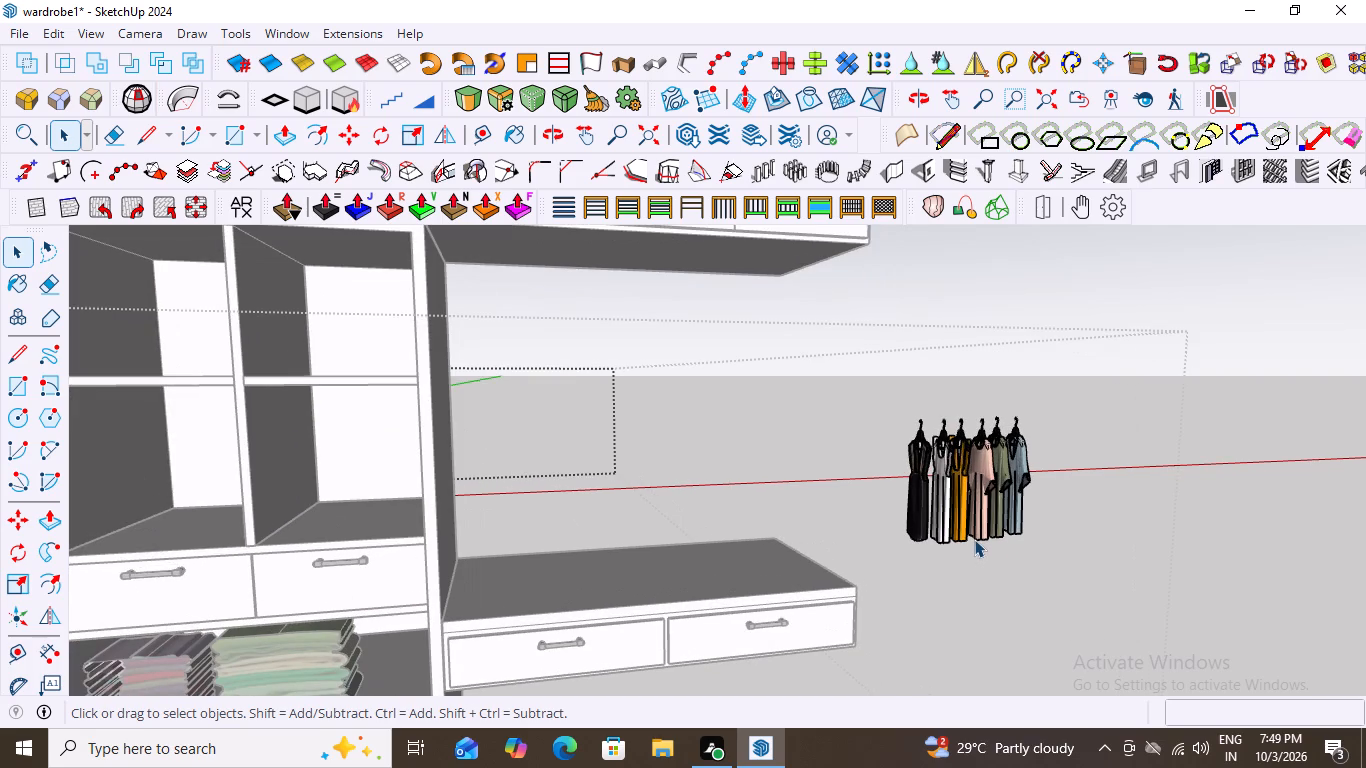
# Move the black top about 1 1/2" closer to the white top and deselect it.
pyautogui.scroll(-1, 1004, 502)
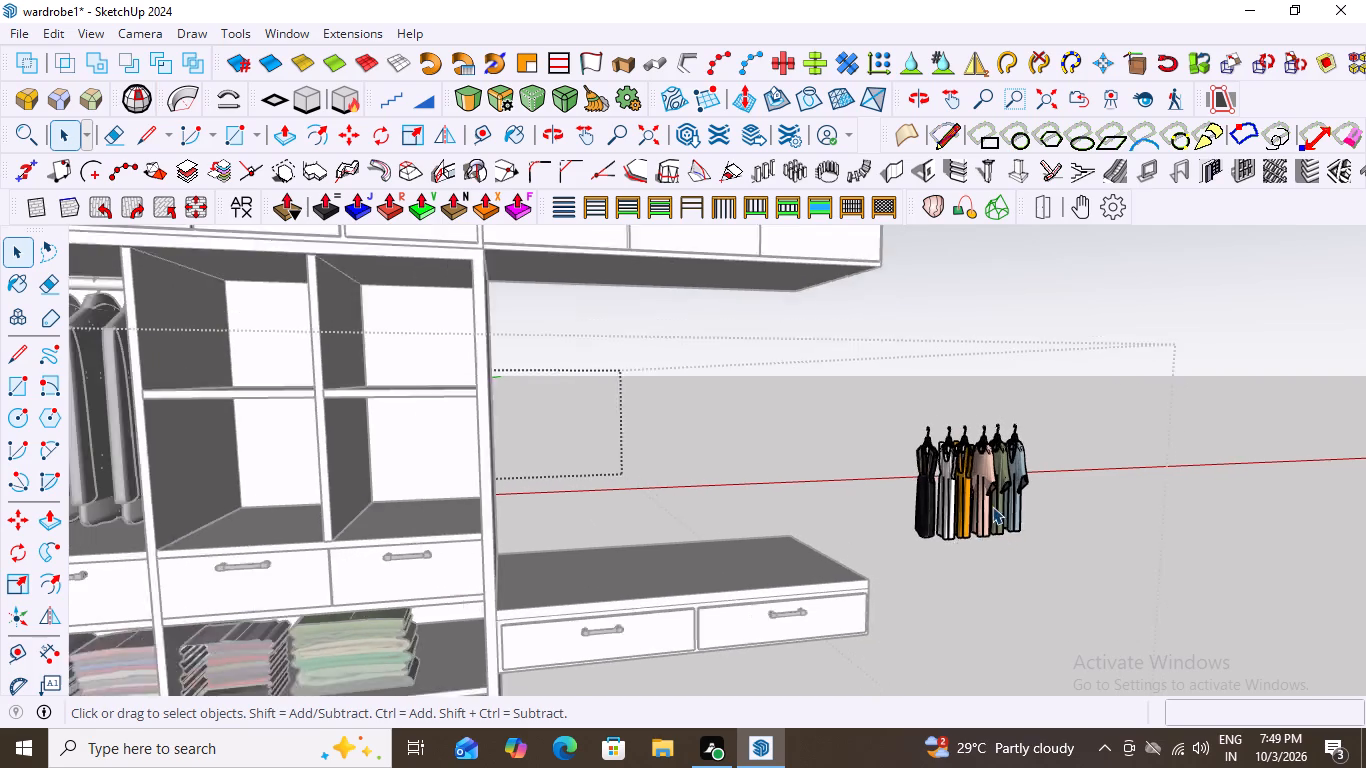
pyautogui.scroll(-2, 992, 506)
pyautogui.scroll(4, 1026, 513)
pyautogui.scroll(-3, 863, 526)
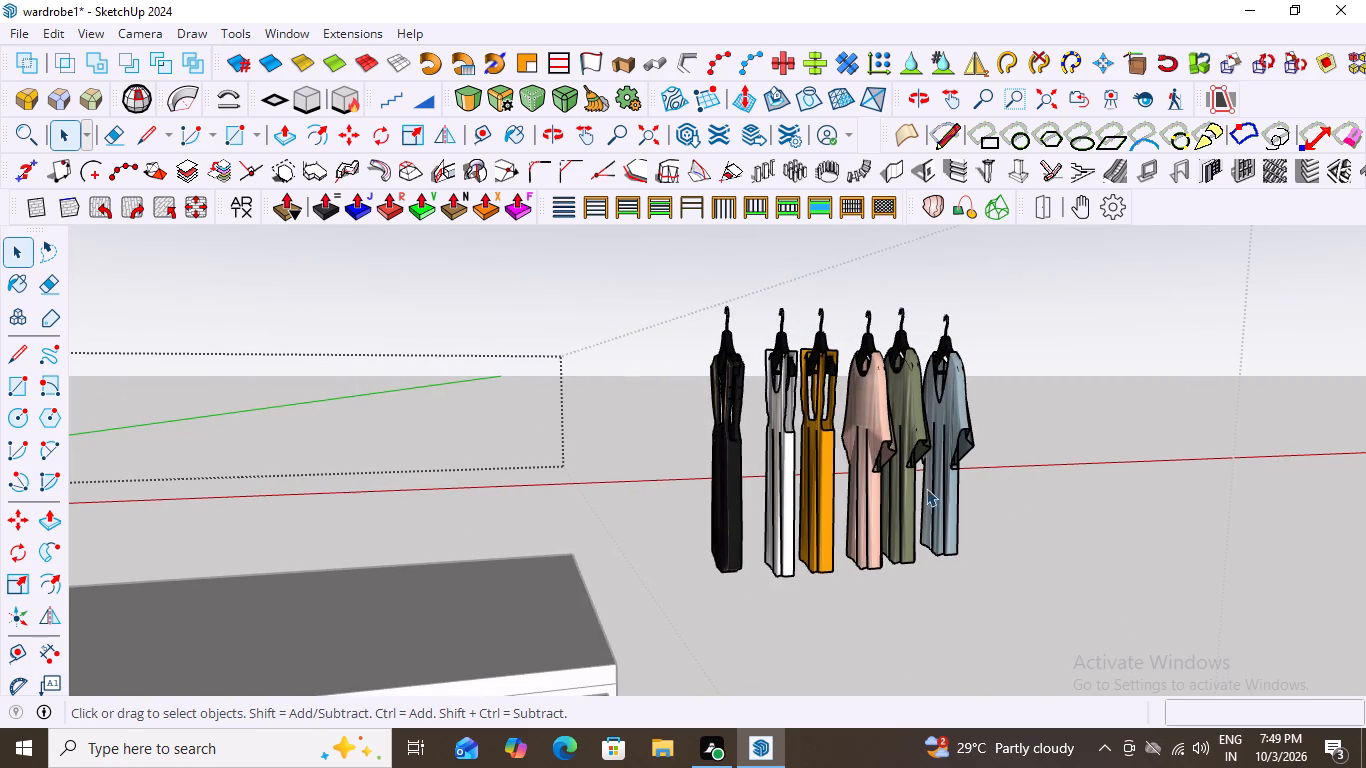
pyautogui.scroll(2, 724, 505)
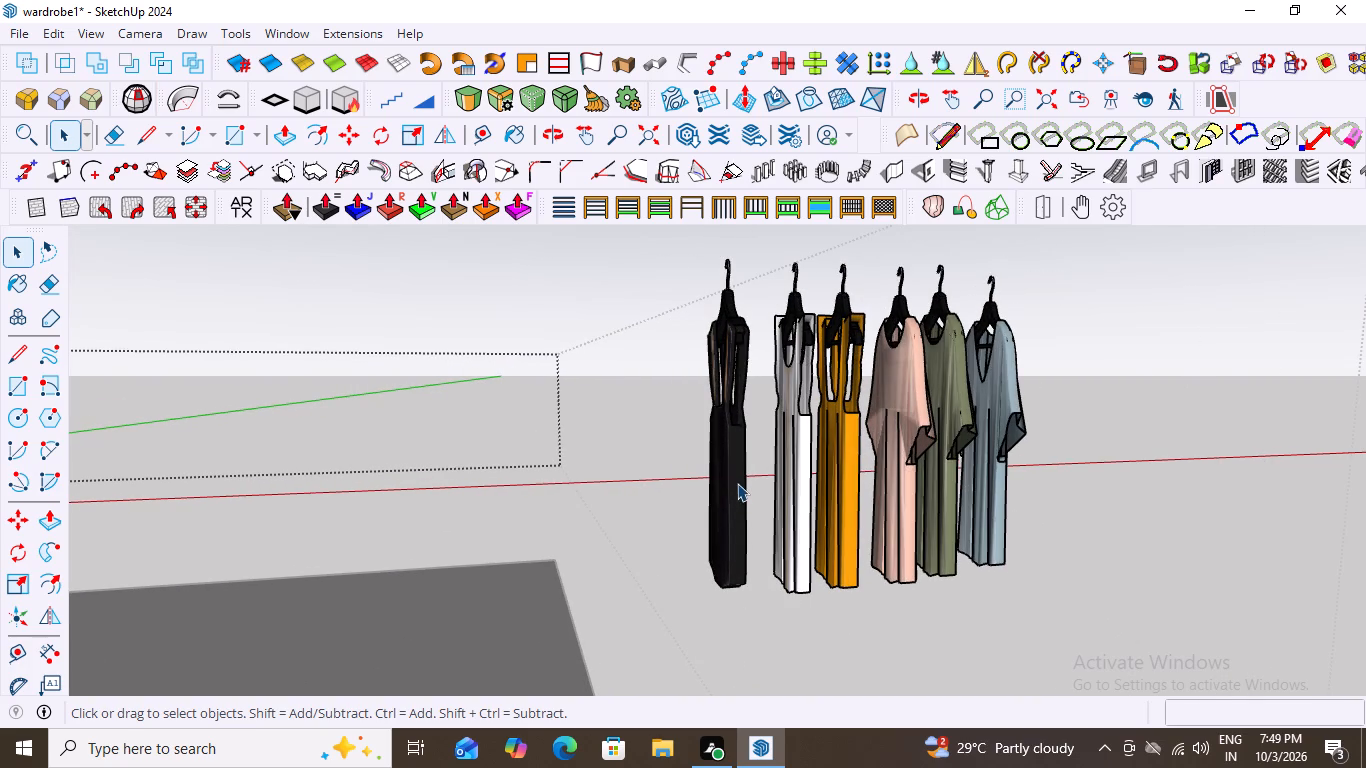
pyautogui.click(737, 483)
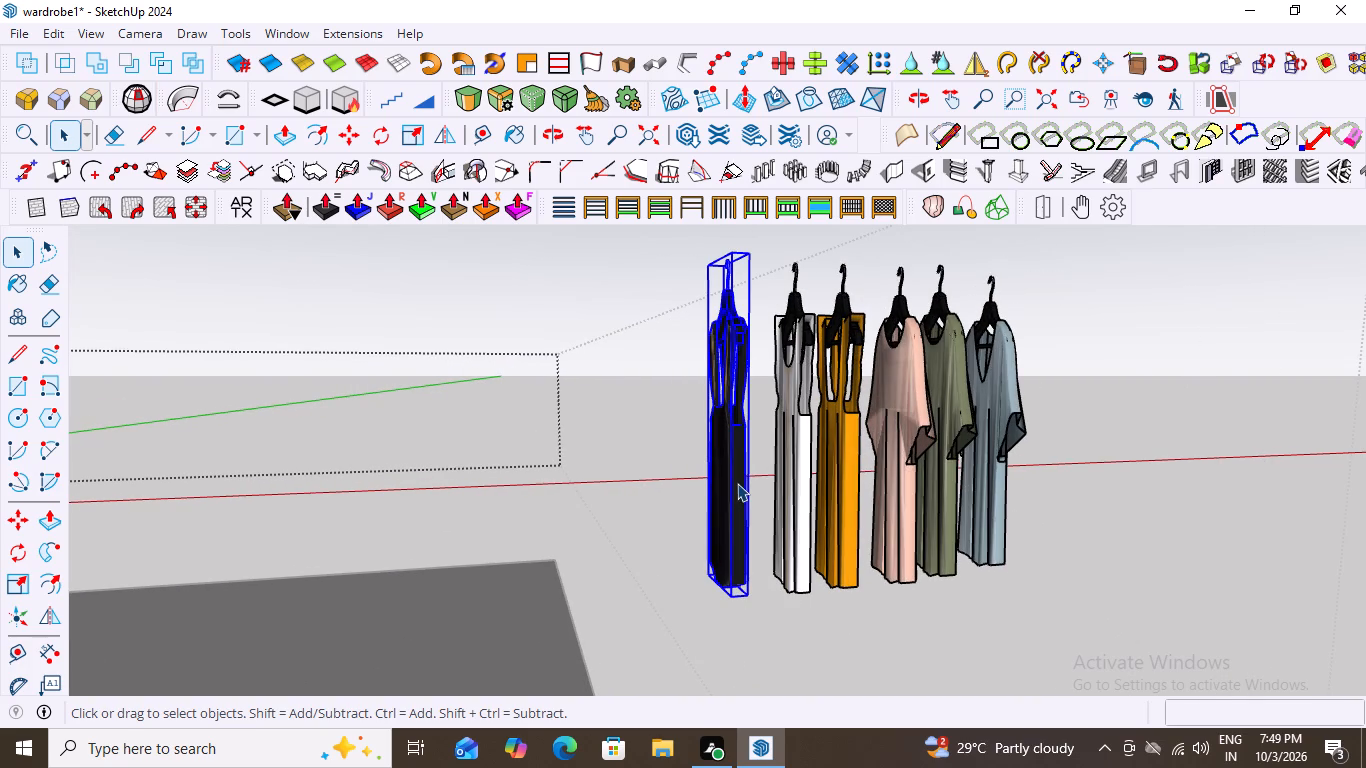
pyautogui.press('m')
pyautogui.click(753, 595)
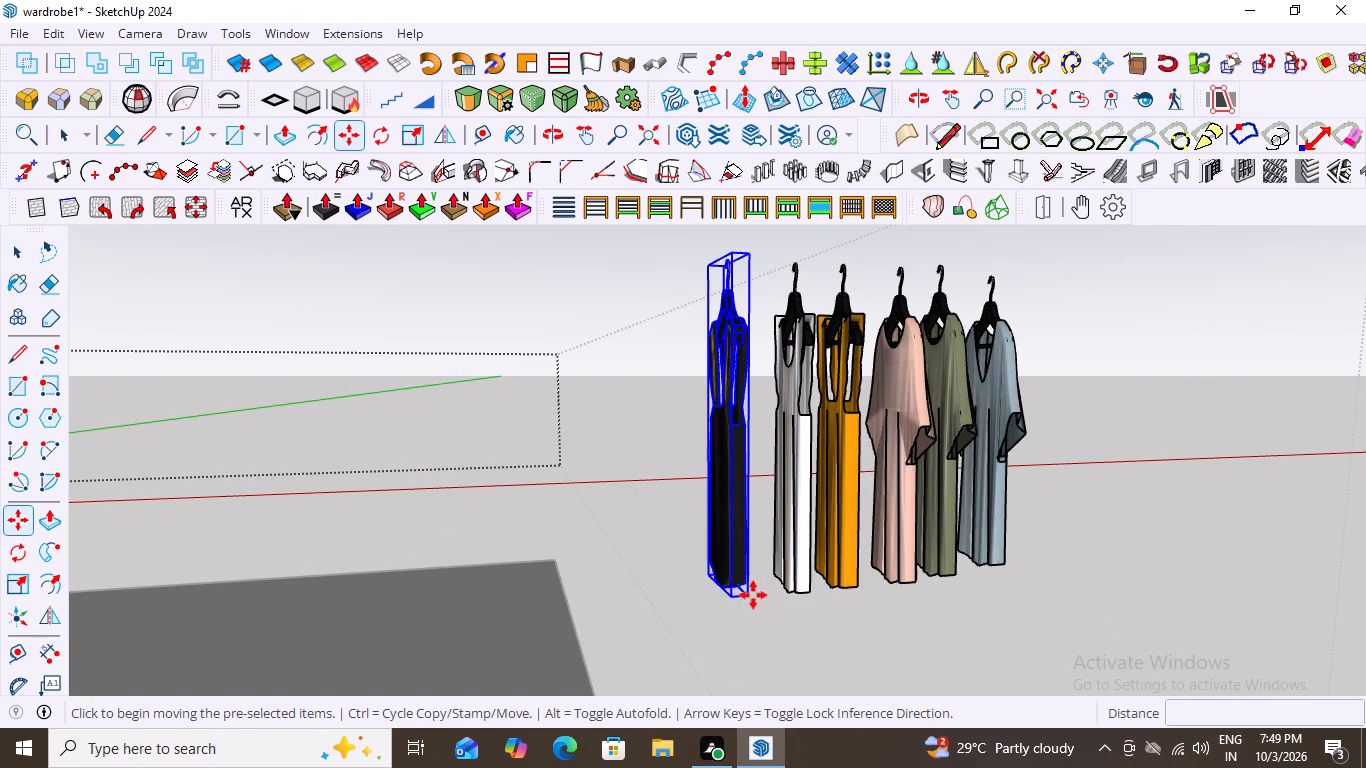
pyautogui.click(773, 601)
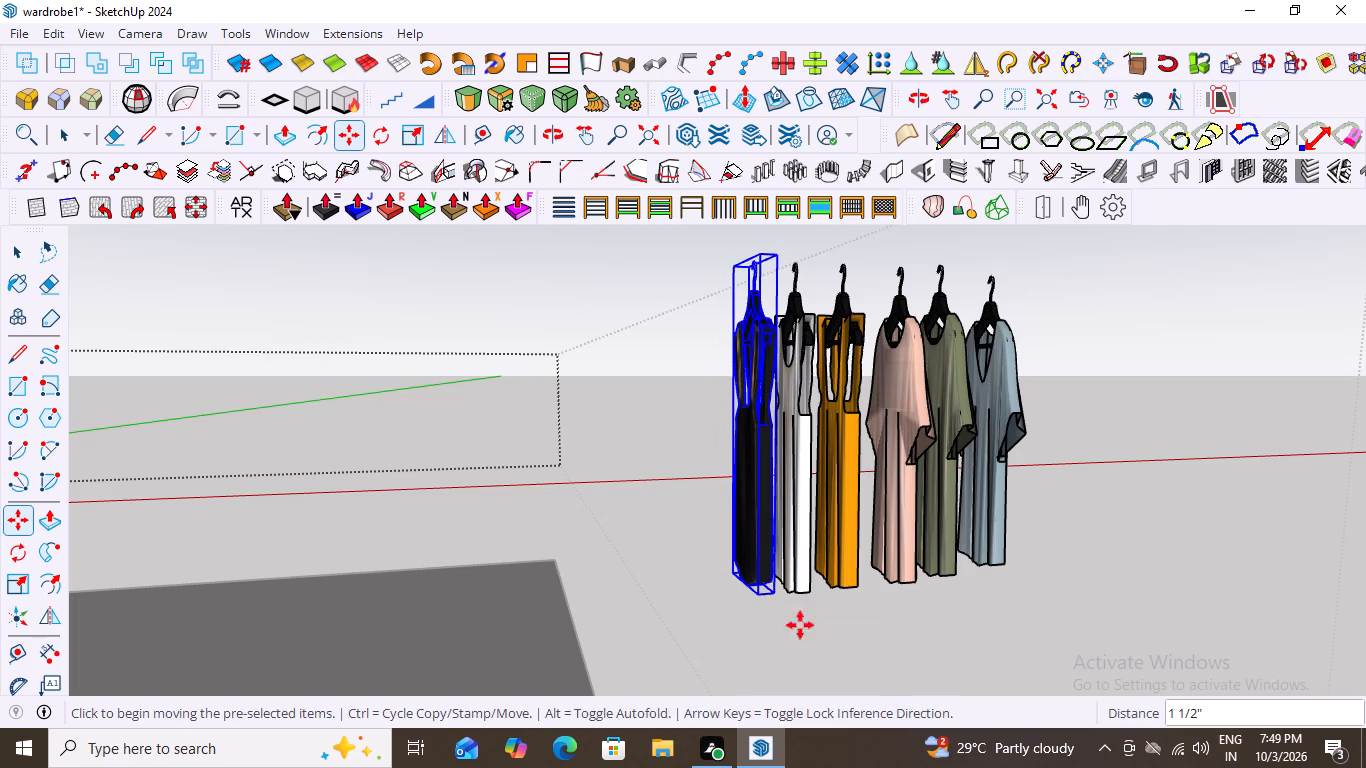
pyautogui.press('space')
pyautogui.click(898, 652)
# Select all six tops in the row beside the wardrobe.
pyautogui.scroll(-6, 877, 605)
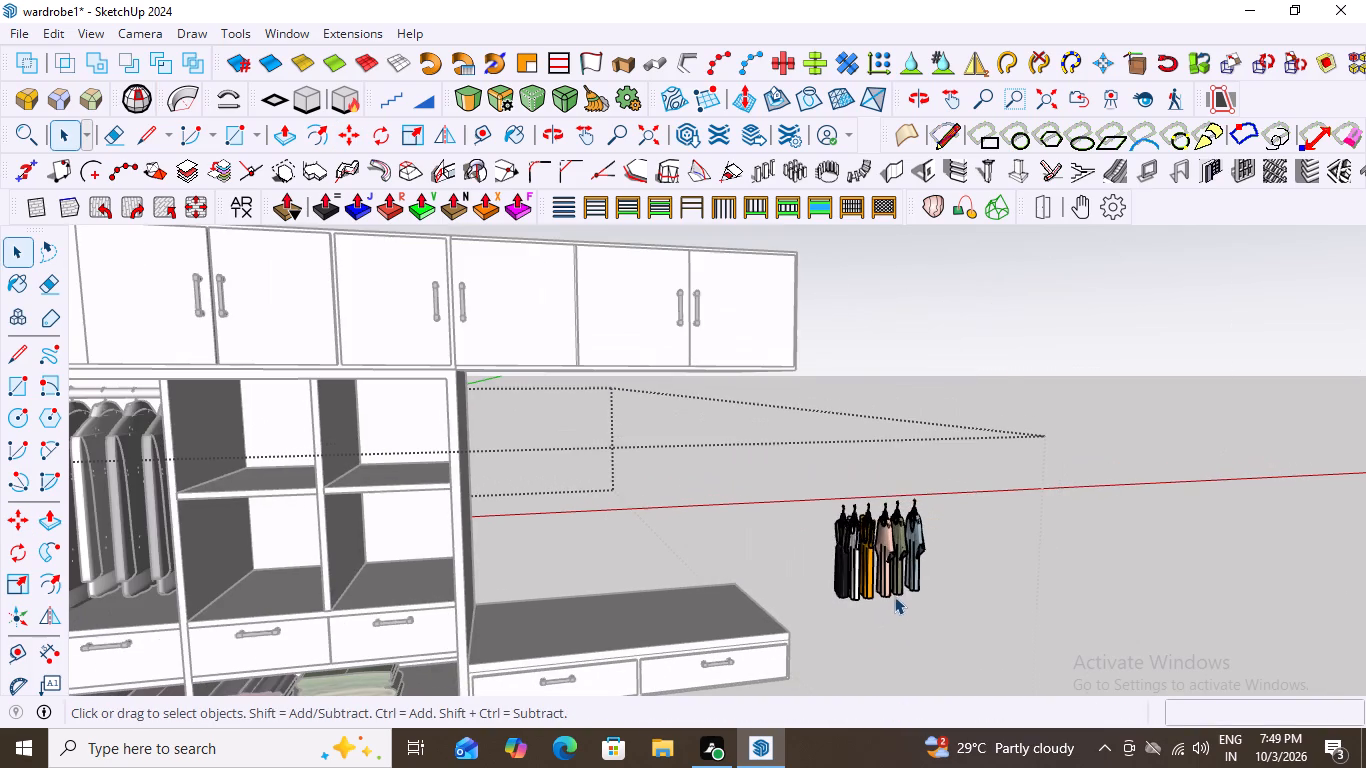
pyautogui.moveTo(1004, 507); pyautogui.dragTo(922, 562)
pyautogui.moveTo(906, 567); pyautogui.dragTo(822, 585)
pyautogui.scroll(3, 890, 582)
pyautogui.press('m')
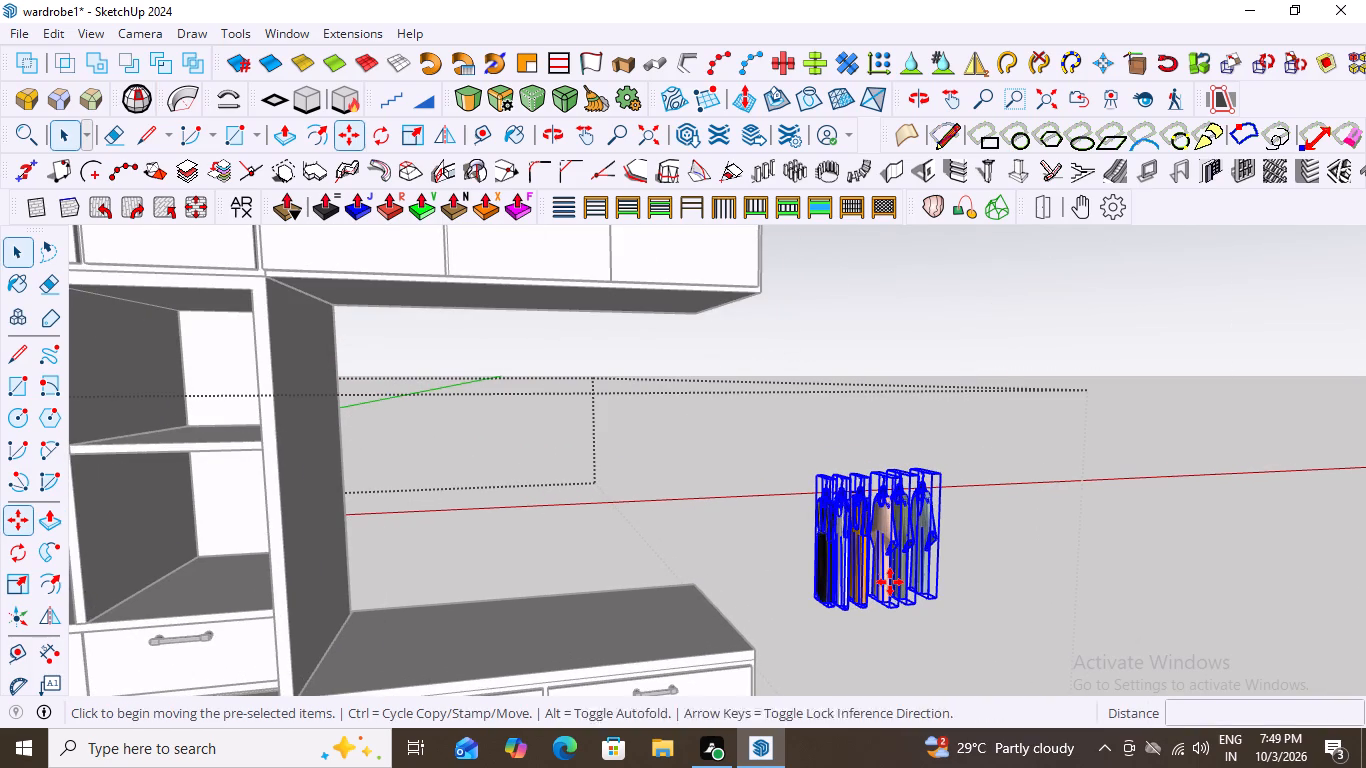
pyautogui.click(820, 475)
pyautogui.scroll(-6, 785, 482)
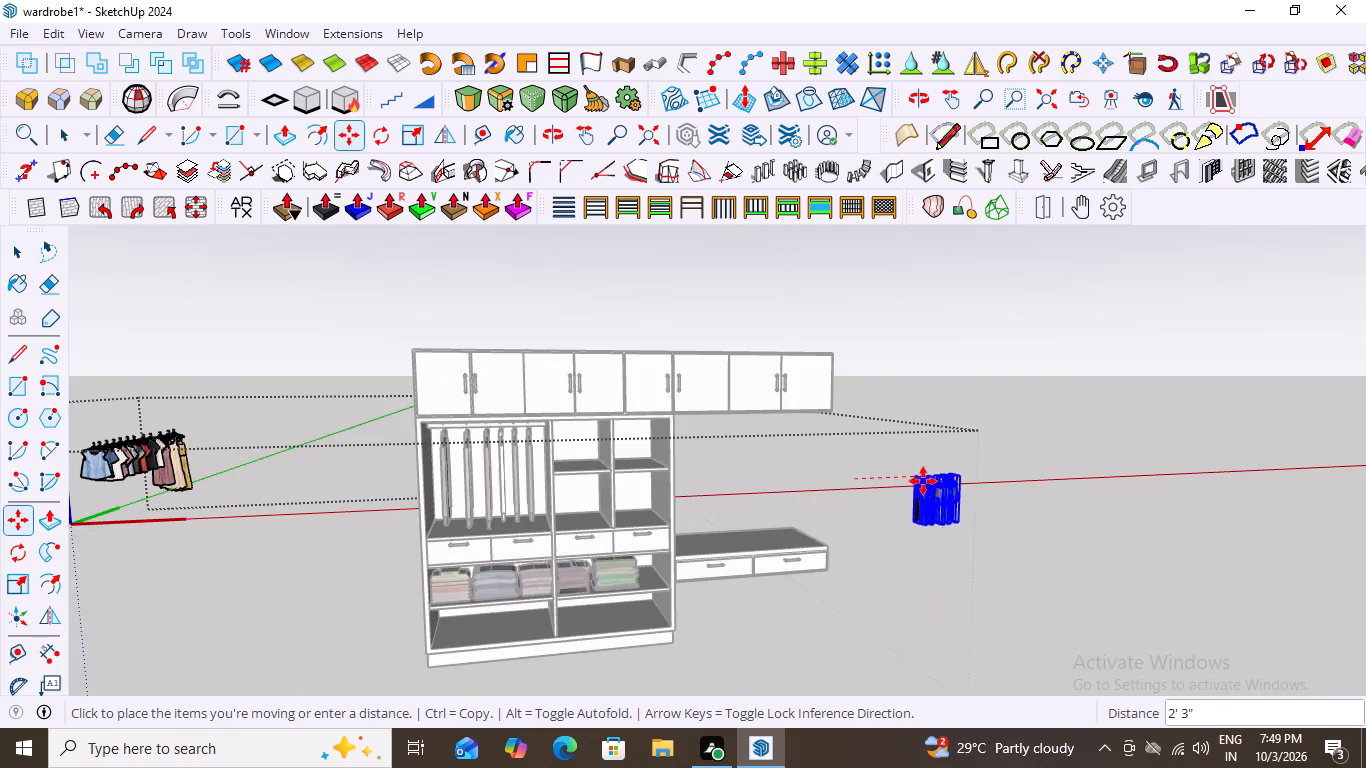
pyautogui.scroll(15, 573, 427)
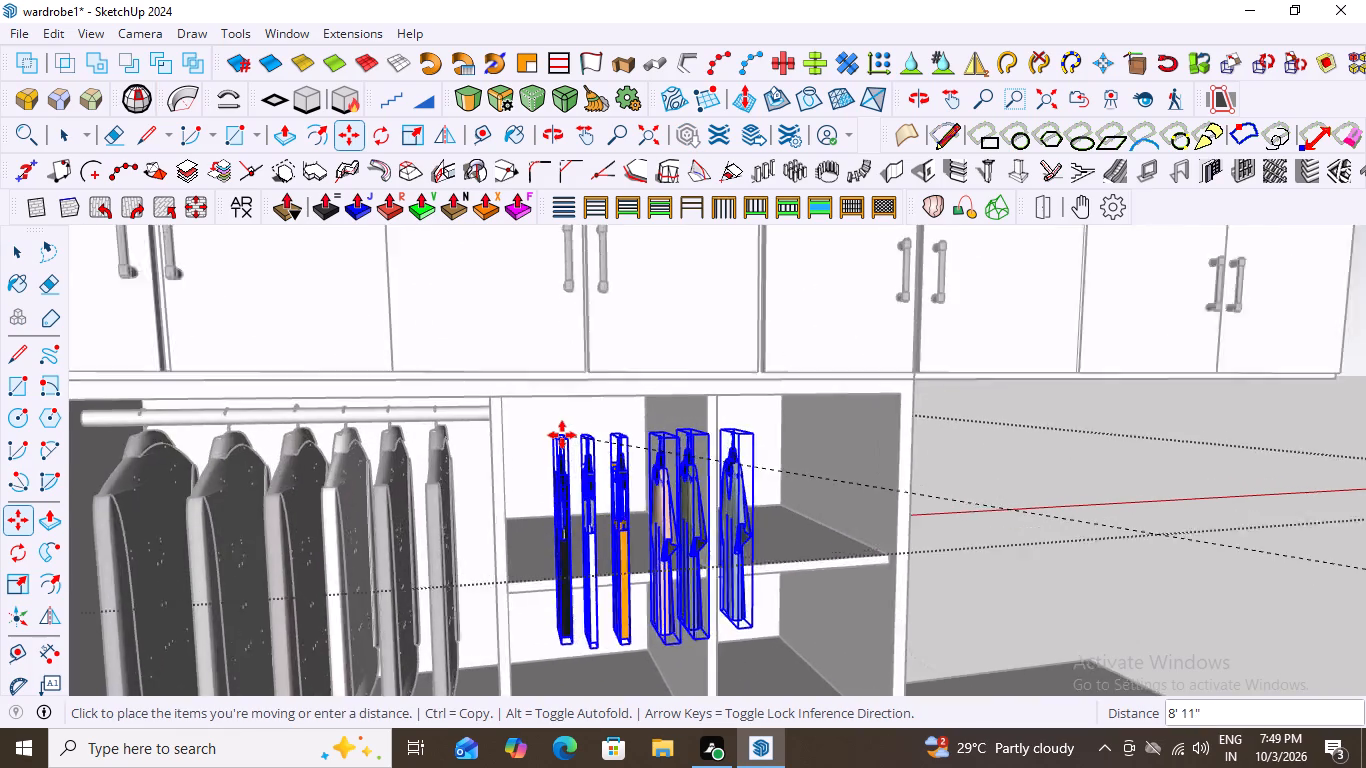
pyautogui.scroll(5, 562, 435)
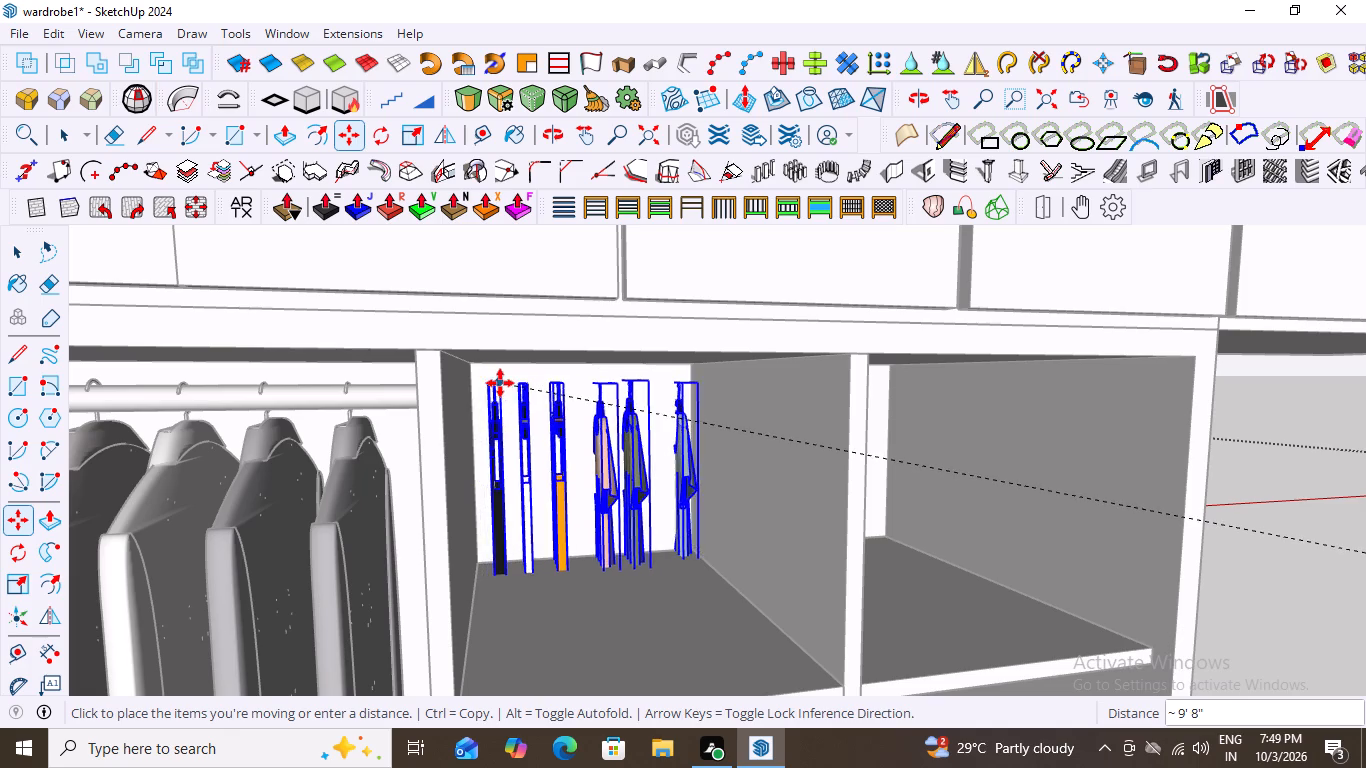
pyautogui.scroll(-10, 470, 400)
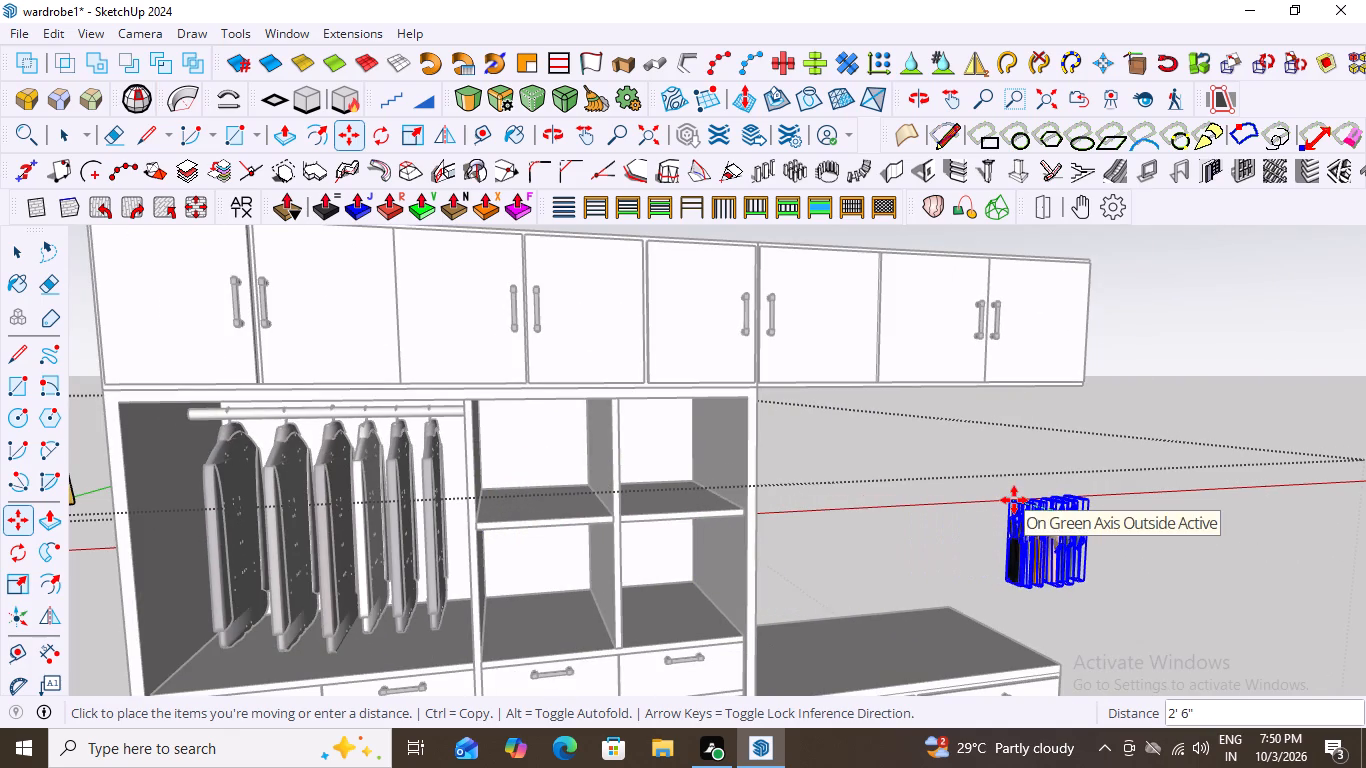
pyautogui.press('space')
# Scale the six selected tops down slightly along the red and blue axes, mainly reducing their height.
pyautogui.scroll(-4, 1049, 508)
pyautogui.scroll(6, 1149, 580)
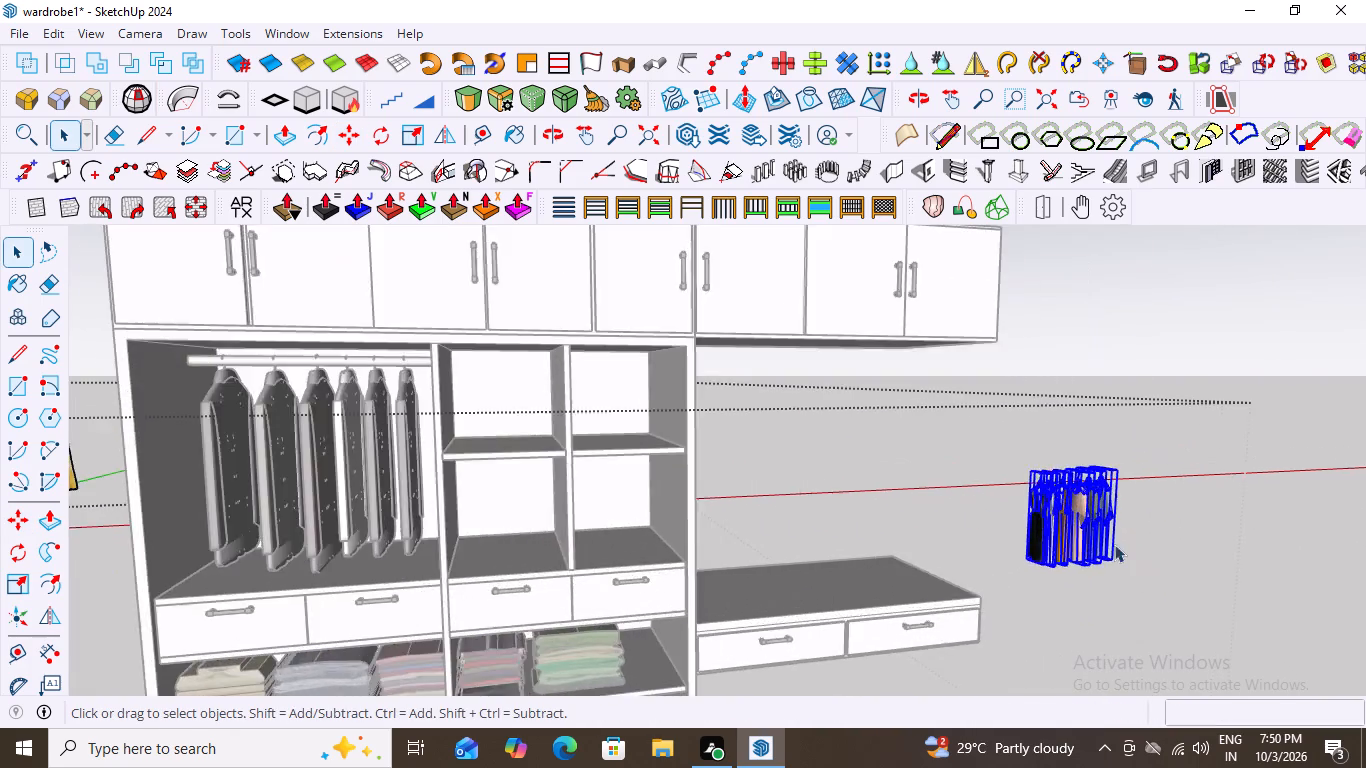
pyautogui.scroll(6, 1114, 544)
pyautogui.scroll(-4, 1110, 542)
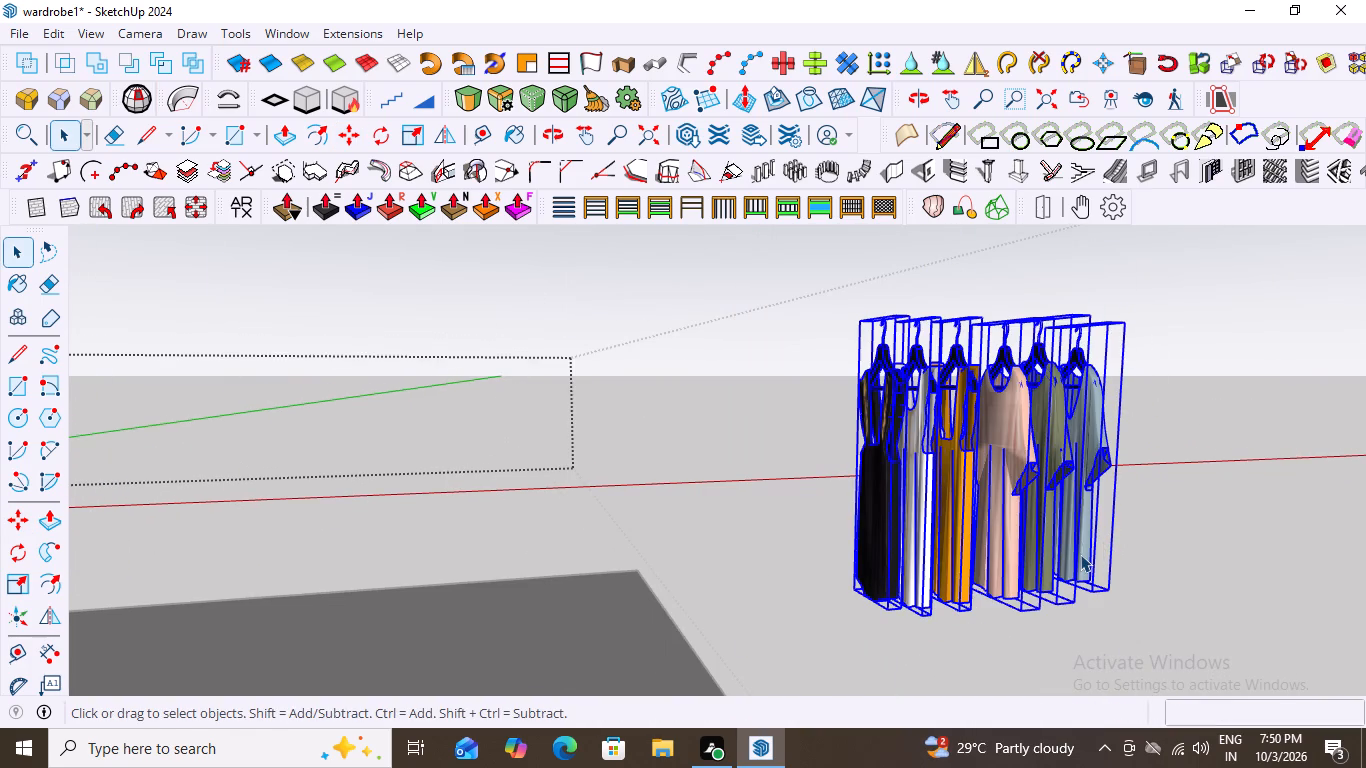
pyautogui.press('s')
pyautogui.moveTo(960, 379); pyautogui.dragTo(963, 453, button='middle')
pyautogui.moveTo(879, 416); pyautogui.dragTo(884, 446)
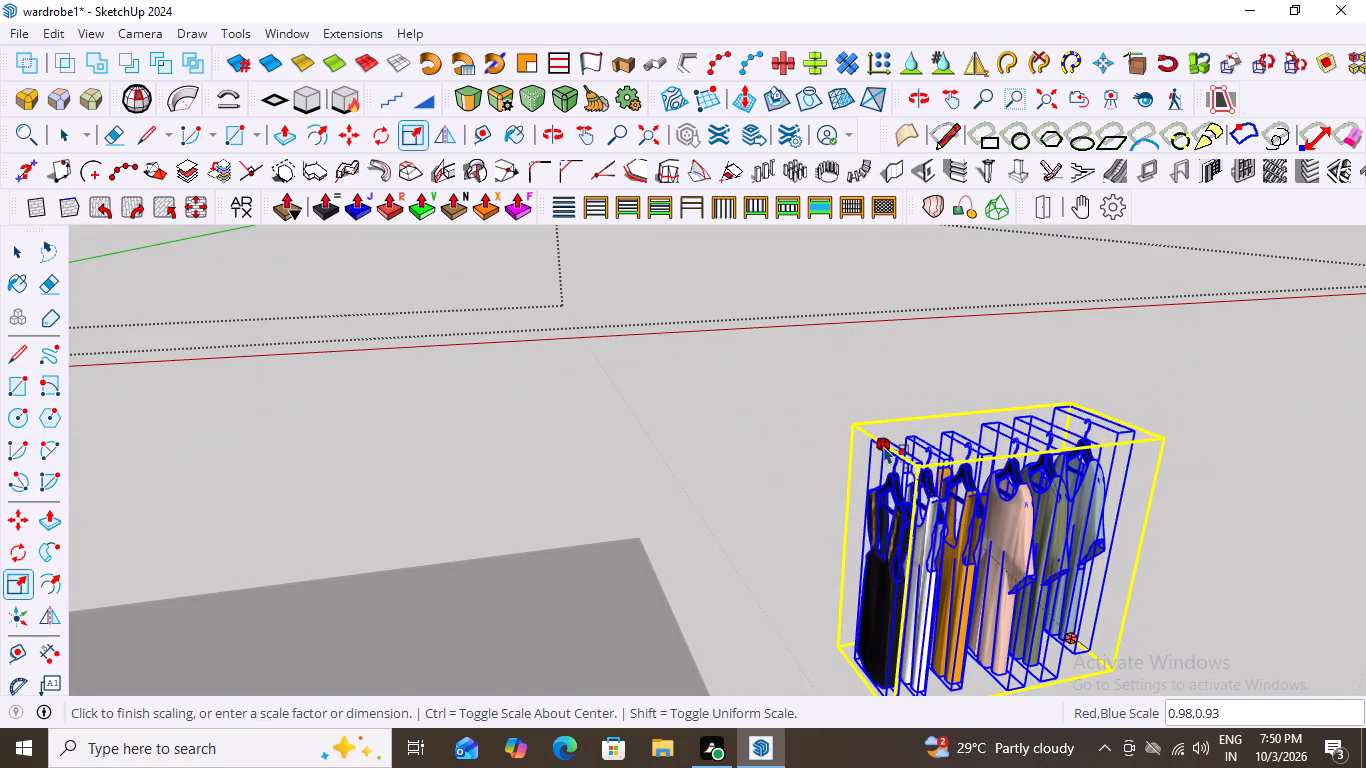
pyautogui.moveTo(884, 446); pyautogui.dragTo(880, 475)
# Scale the six tops down a little uniformly from a lower corner of the row and deselect them.
pyautogui.scroll(-3, 817, 381)
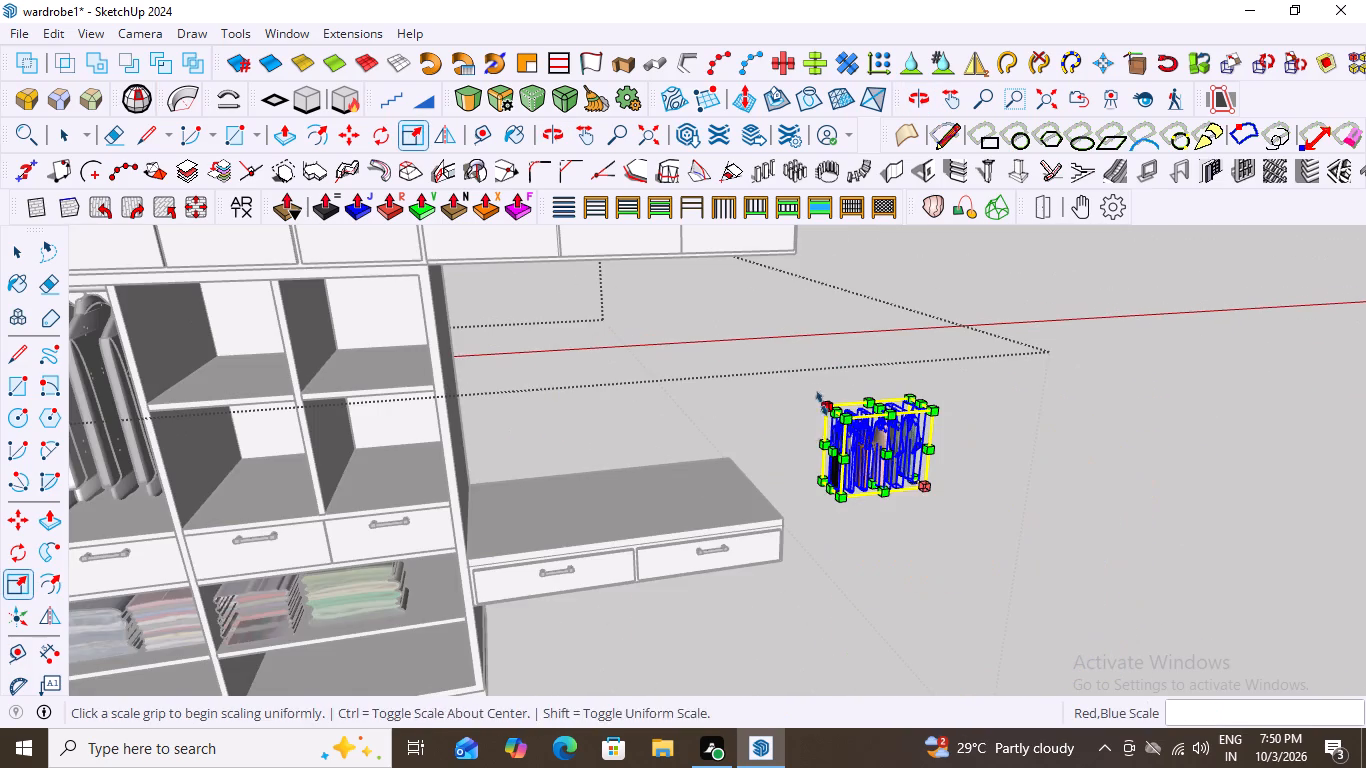
pyautogui.middleClick(840, 452)
pyautogui.scroll(12, 881, 451)
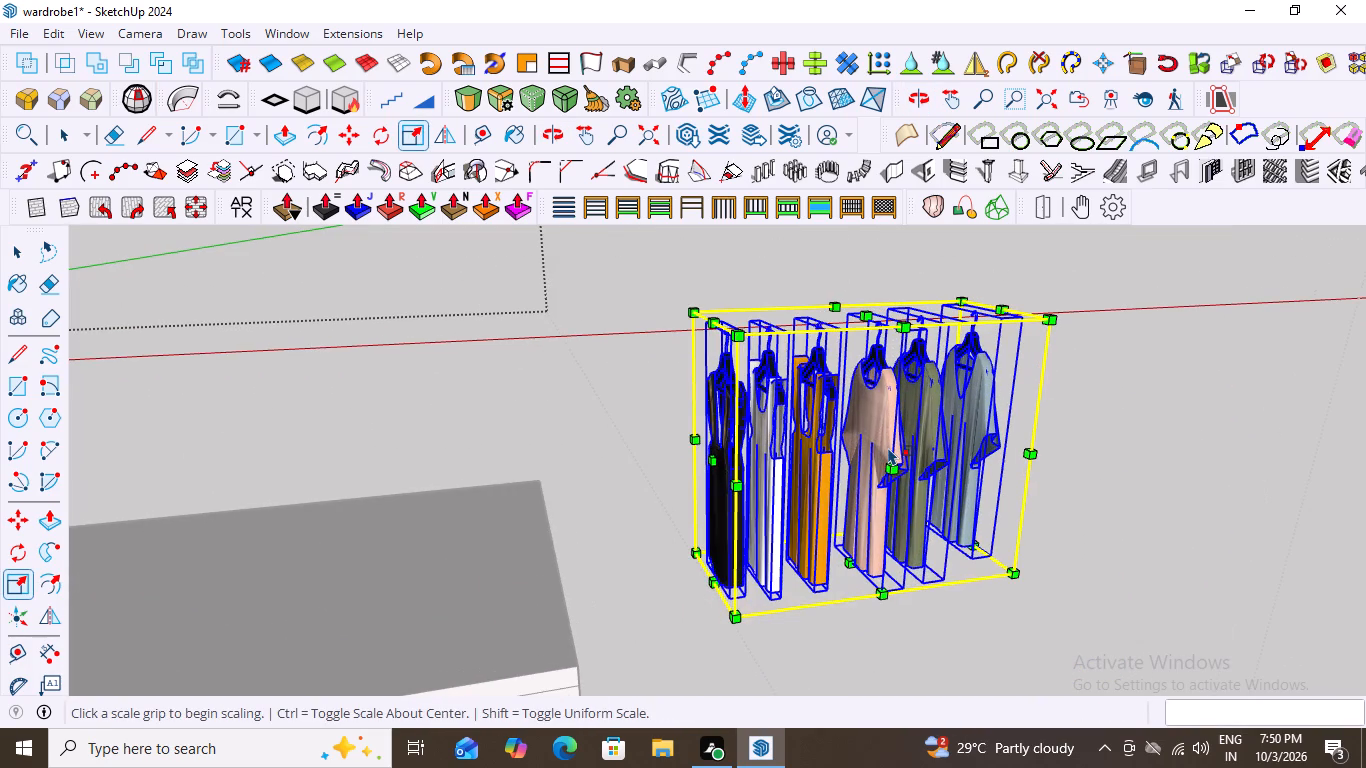
pyautogui.moveTo(738, 615); pyautogui.dragTo(747, 612)
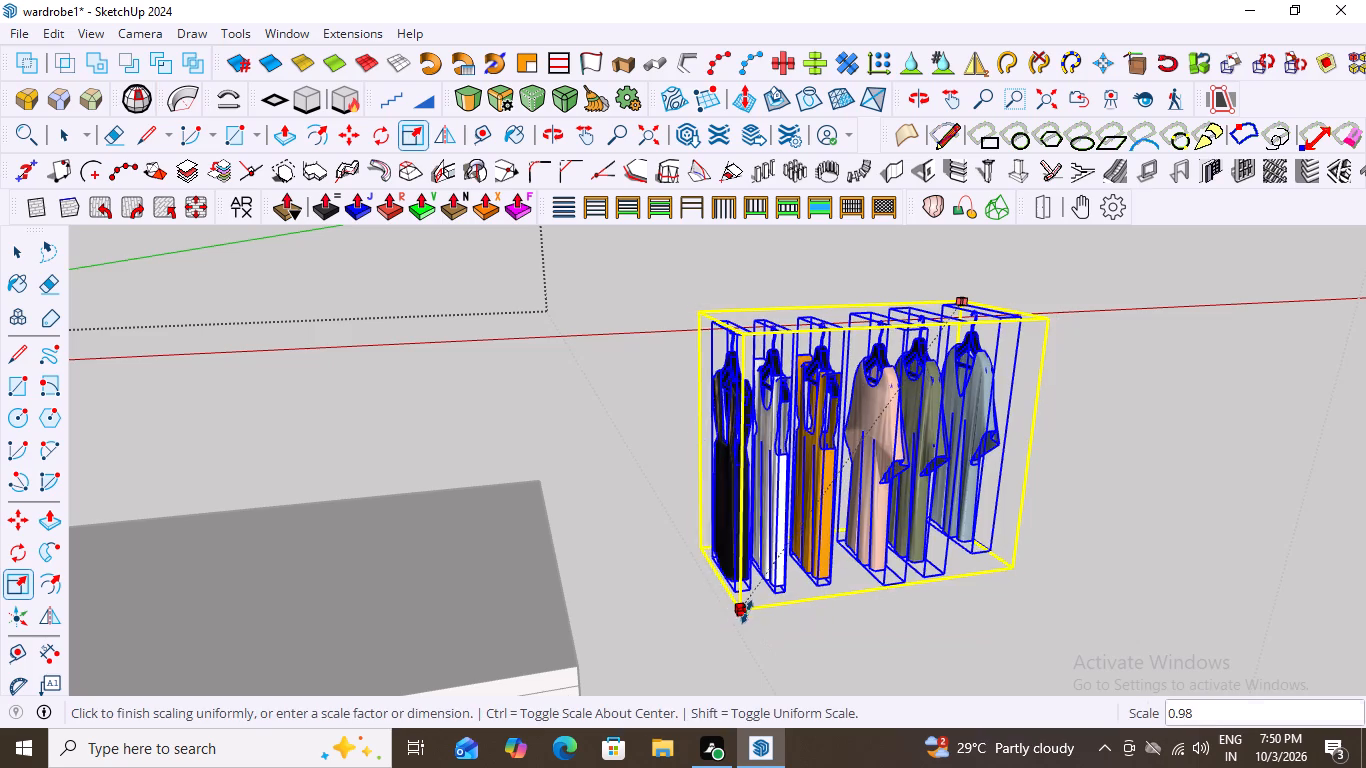
pyautogui.moveTo(747, 612); pyautogui.dragTo(770, 607)
pyautogui.click(773, 607)
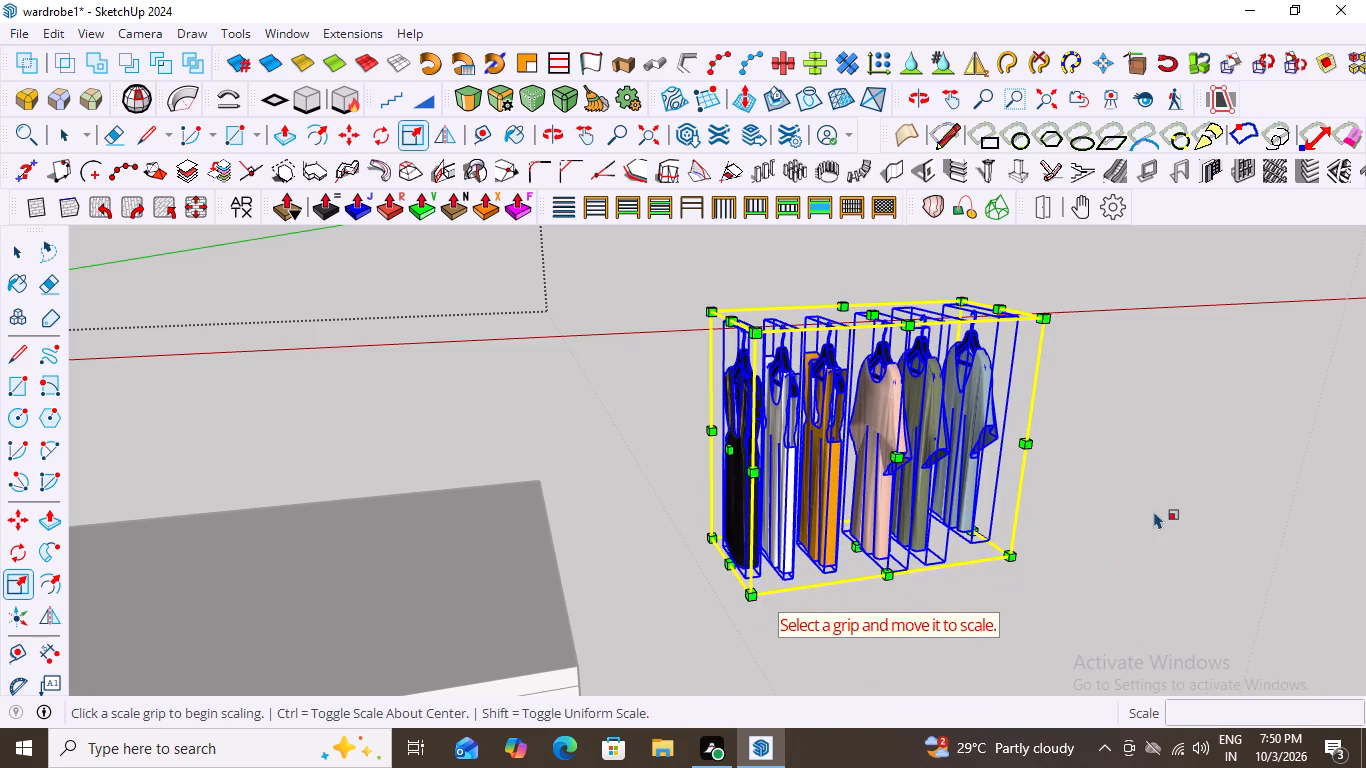
pyautogui.press('space')
pyautogui.click(1086, 465)
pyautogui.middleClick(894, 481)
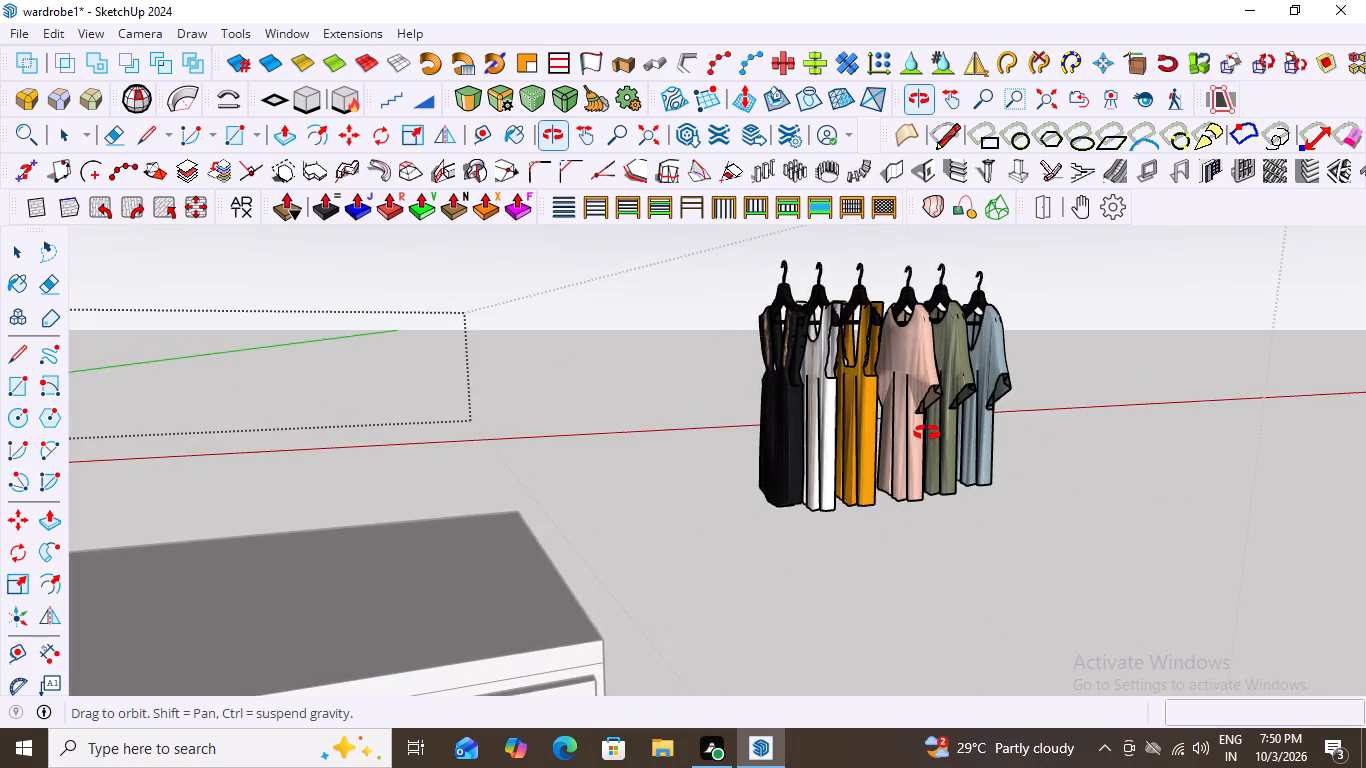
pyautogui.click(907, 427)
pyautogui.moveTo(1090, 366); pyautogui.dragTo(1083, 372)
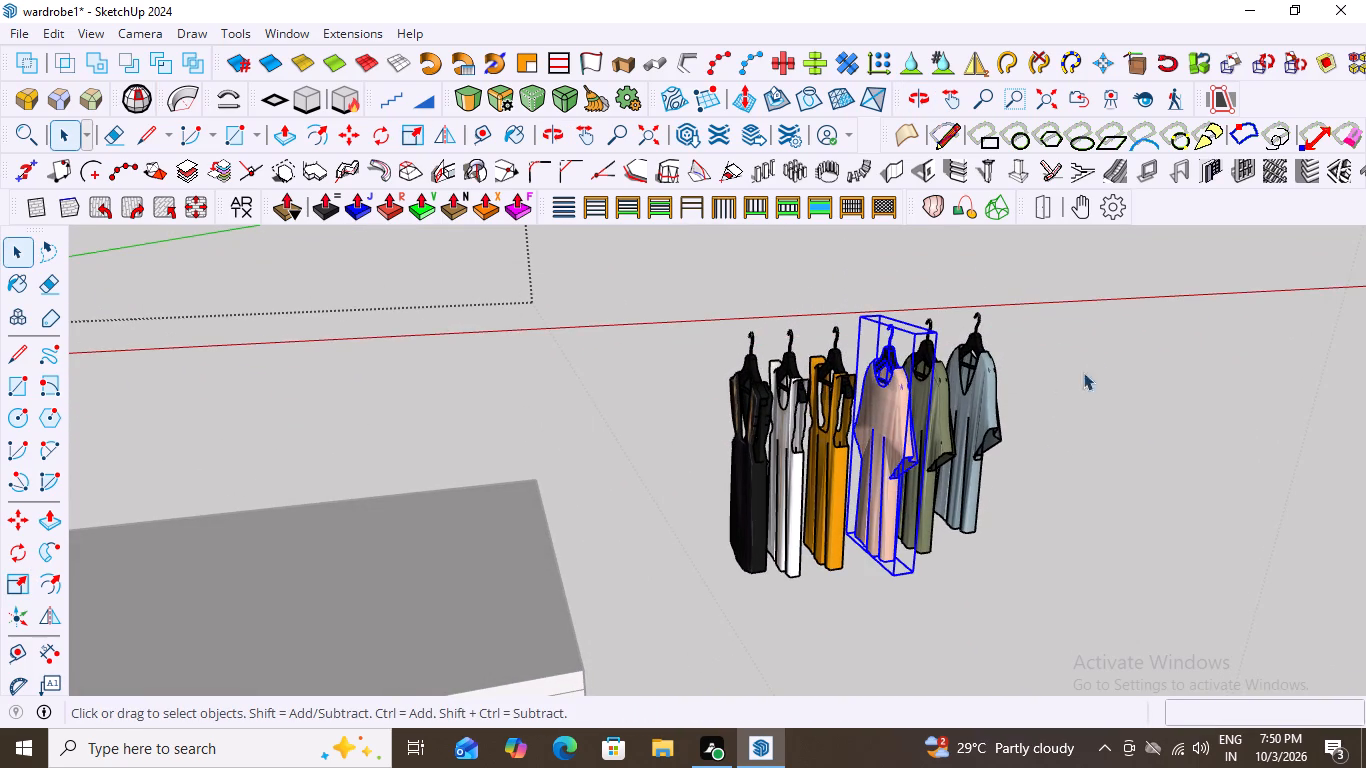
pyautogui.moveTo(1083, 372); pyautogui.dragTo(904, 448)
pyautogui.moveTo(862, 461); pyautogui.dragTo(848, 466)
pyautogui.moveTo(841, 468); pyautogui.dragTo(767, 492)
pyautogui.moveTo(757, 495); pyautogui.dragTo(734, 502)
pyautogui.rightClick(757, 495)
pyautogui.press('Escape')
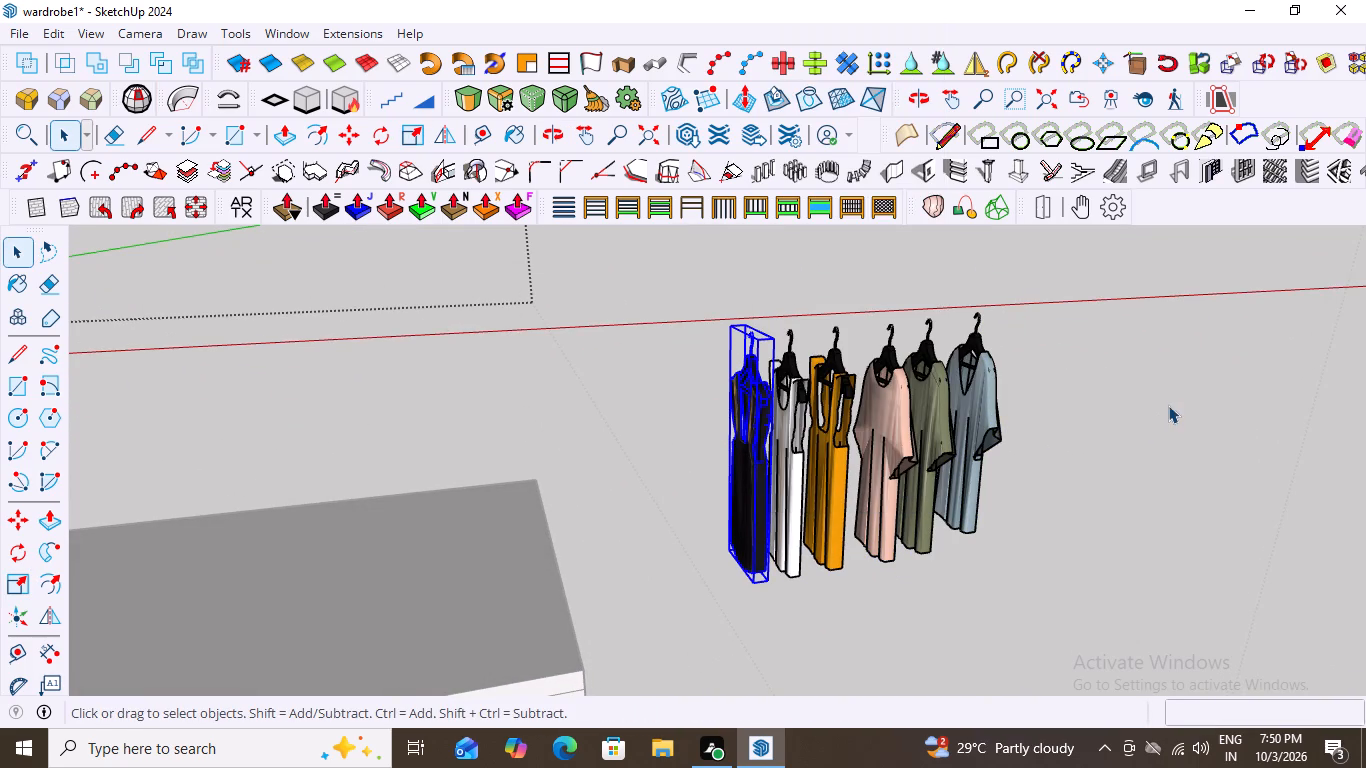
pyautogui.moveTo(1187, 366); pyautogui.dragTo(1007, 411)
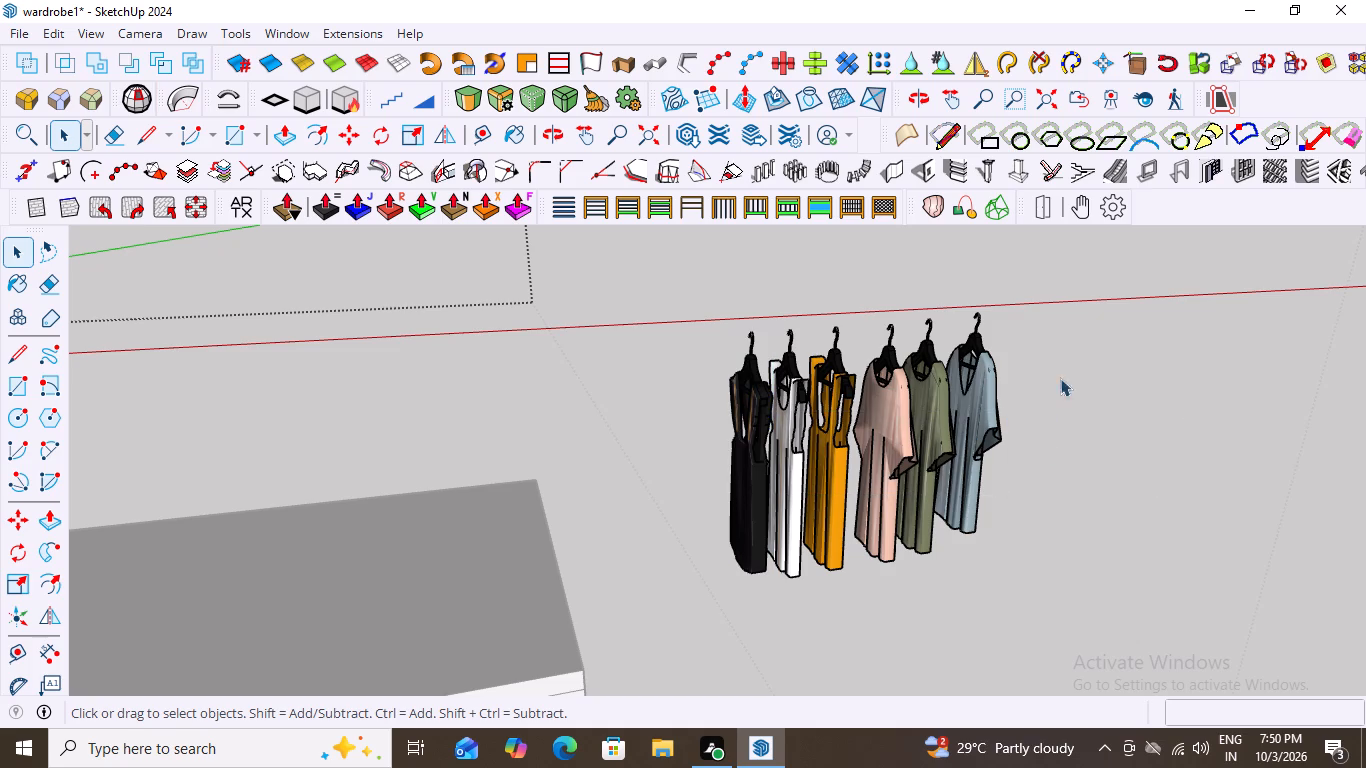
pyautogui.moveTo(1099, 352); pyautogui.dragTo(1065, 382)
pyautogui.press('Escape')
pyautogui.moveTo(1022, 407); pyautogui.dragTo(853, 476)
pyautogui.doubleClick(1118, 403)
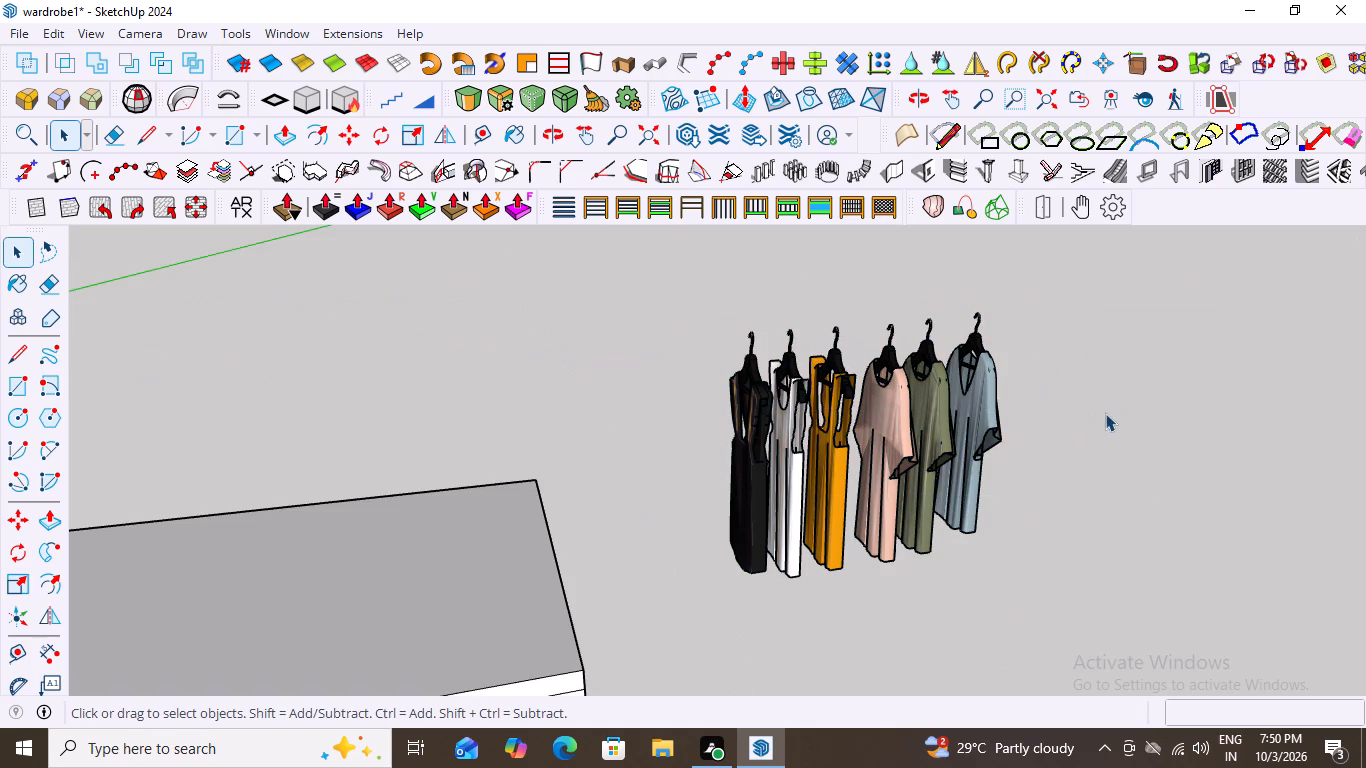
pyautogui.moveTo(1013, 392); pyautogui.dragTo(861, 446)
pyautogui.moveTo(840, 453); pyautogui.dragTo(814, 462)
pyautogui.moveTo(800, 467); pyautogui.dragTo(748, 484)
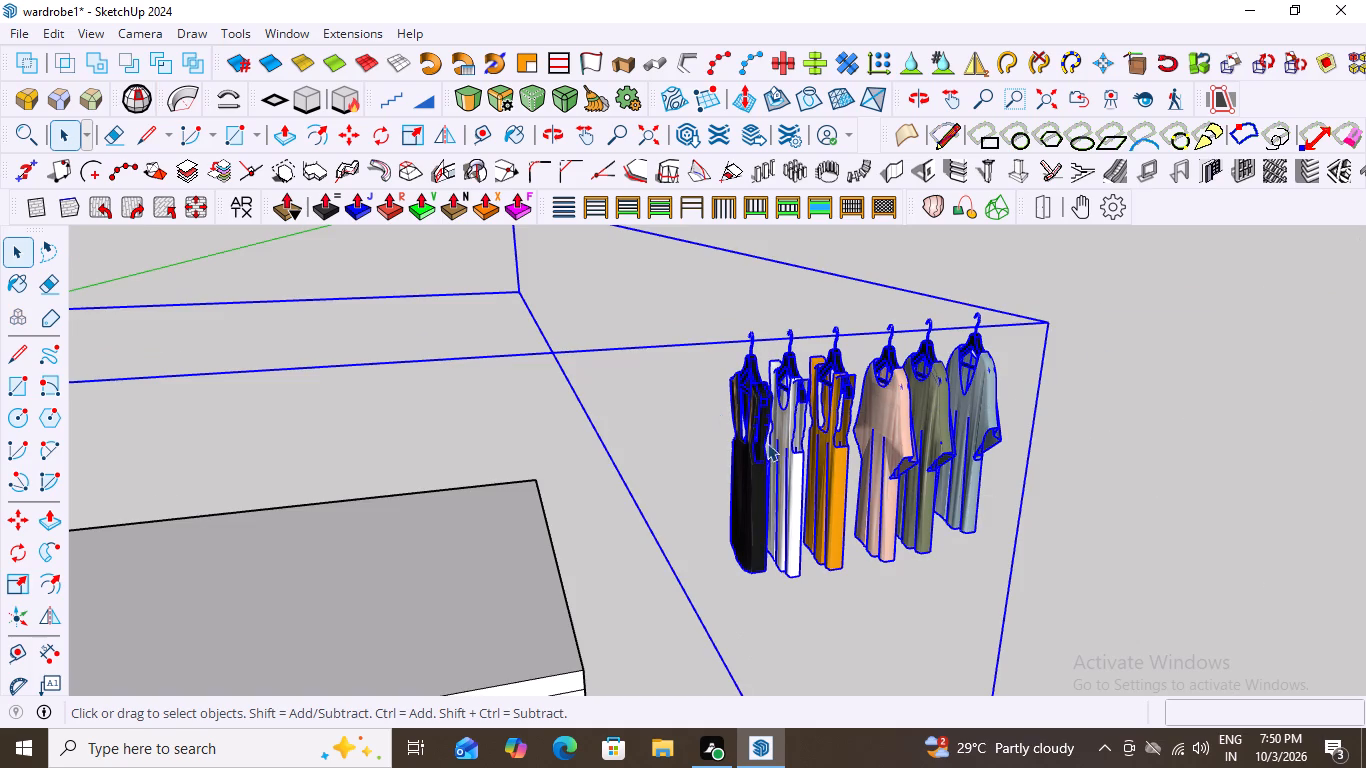
# Select all six tops inside their group and move them about 9' 6 1/2" into the upper compartment beside the suits.
pyautogui.click(742, 441)
pyautogui.tripleClick(749, 440)
pyautogui.click(756, 440)
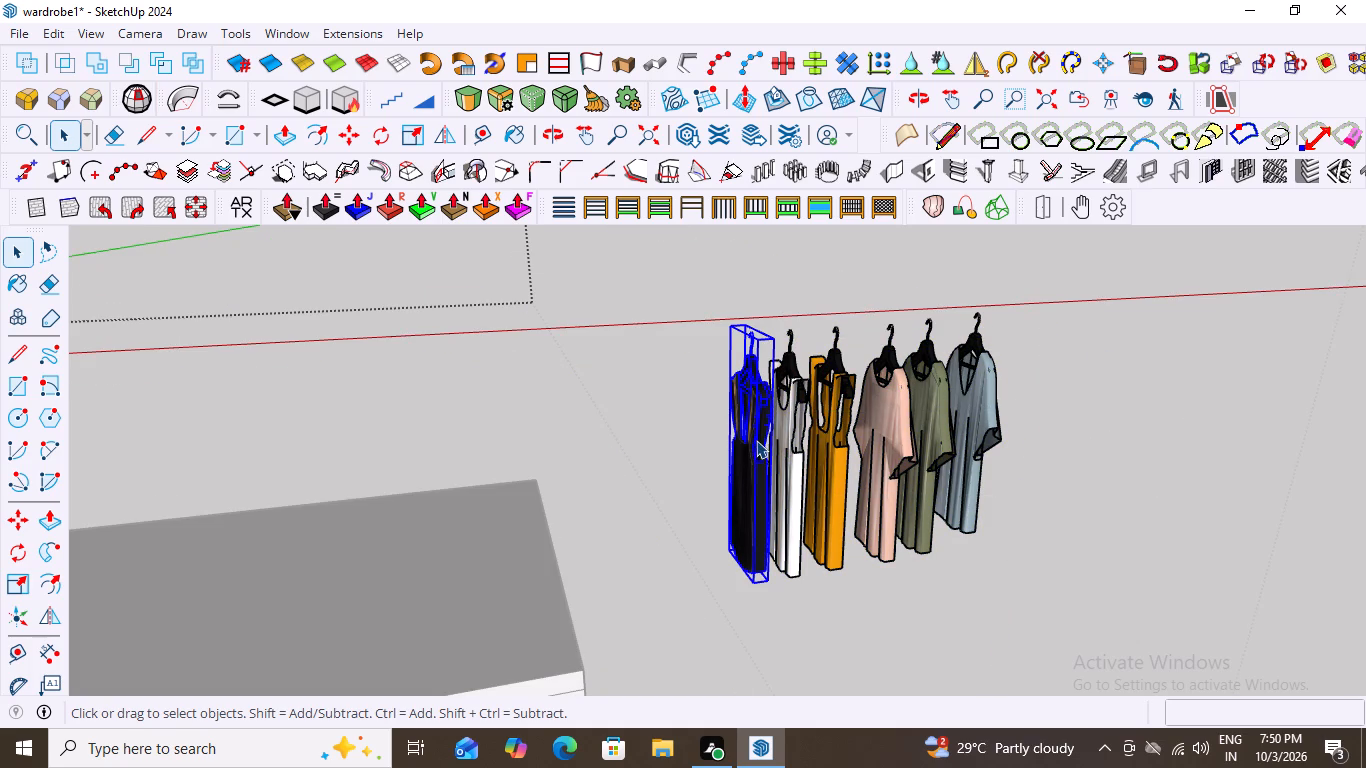
pyautogui.keyDown('shift'); pyautogui.moveTo(1154, 354); pyautogui.dragTo(1031, 410); pyautogui.keyUp('shift')
pyautogui.keyDown('shift'); pyautogui.moveTo(1012, 416); pyautogui.dragTo(793, 493); pyautogui.keyUp('shift')
pyautogui.keyDown('shift'); pyautogui.moveTo(793, 493); pyautogui.dragTo(787, 495); pyautogui.keyUp('shift')
pyautogui.press('m')
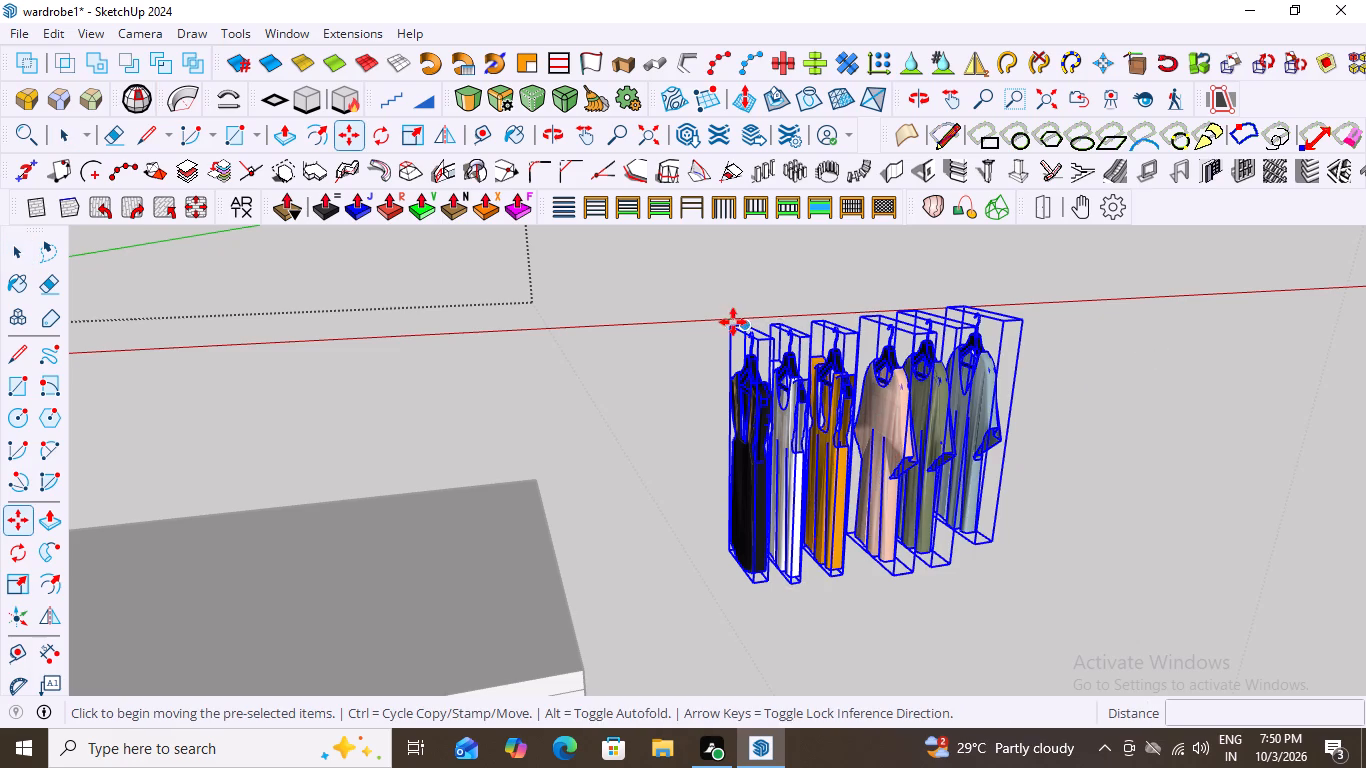
pyautogui.click(733, 324)
pyautogui.scroll(-9, 742, 379)
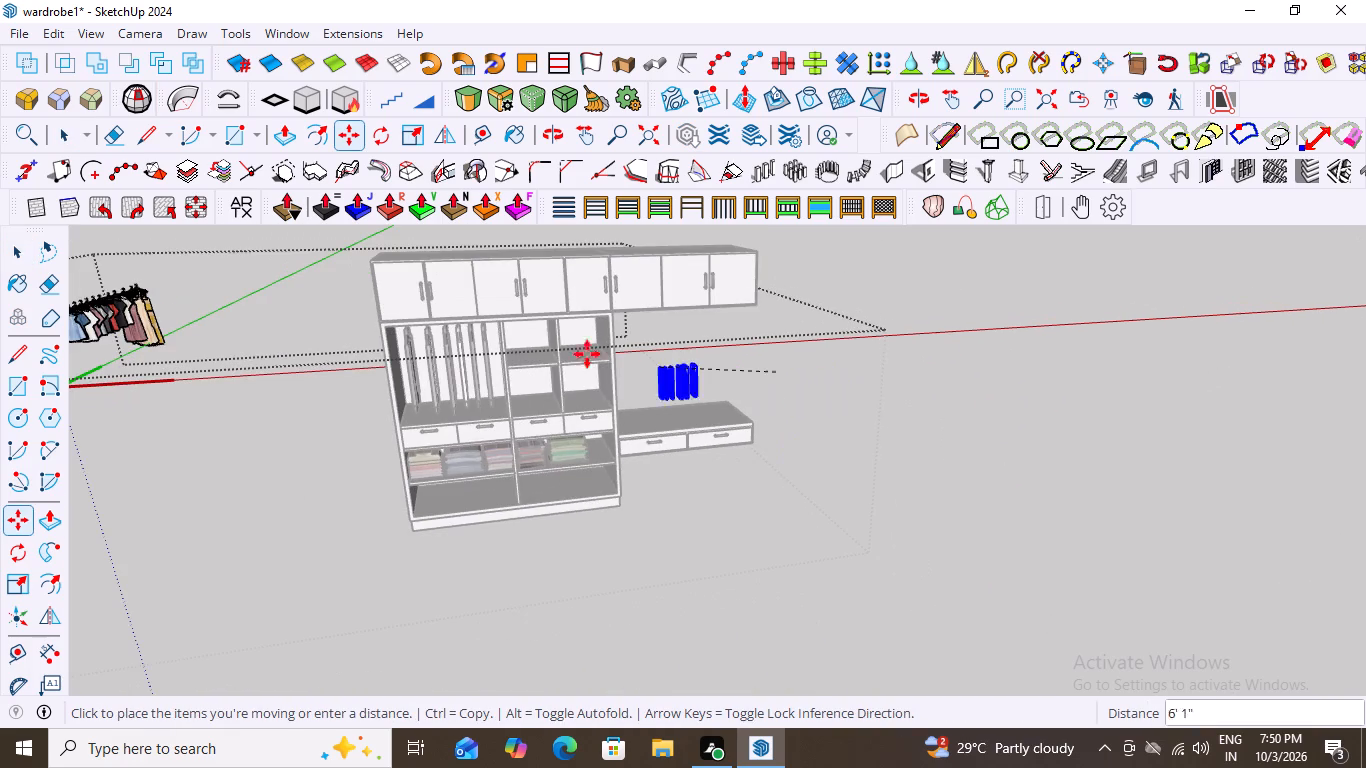
pyautogui.scroll(15, 512, 336)
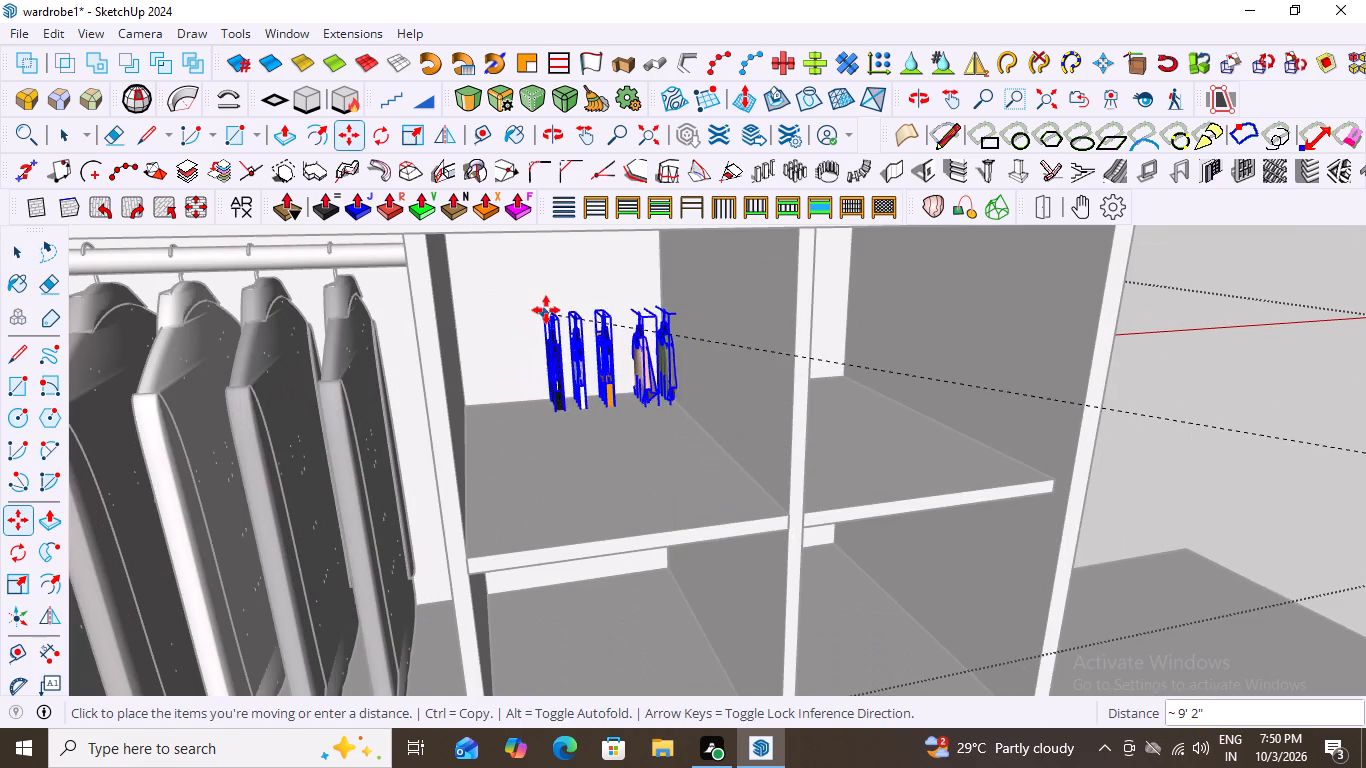
pyautogui.scroll(-9, 484, 301)
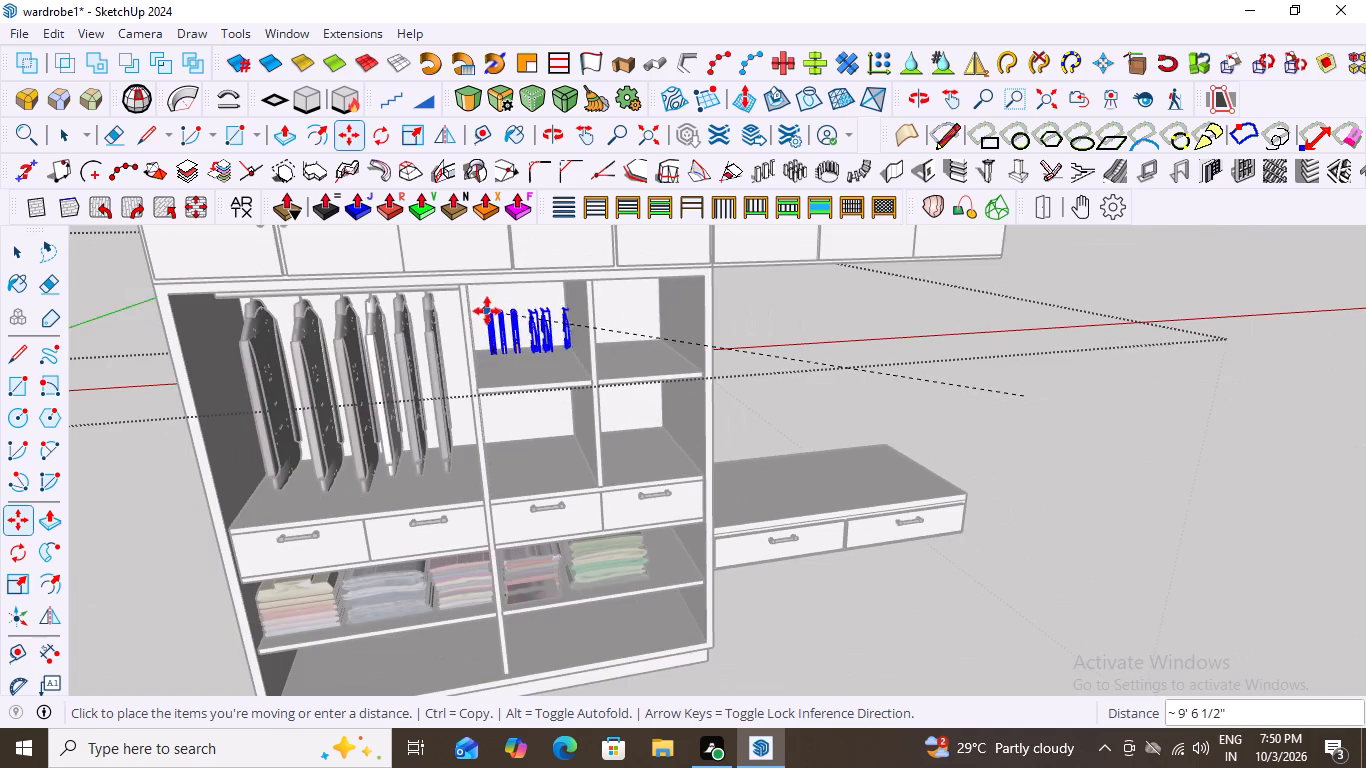
pyautogui.scroll(13, 503, 323)
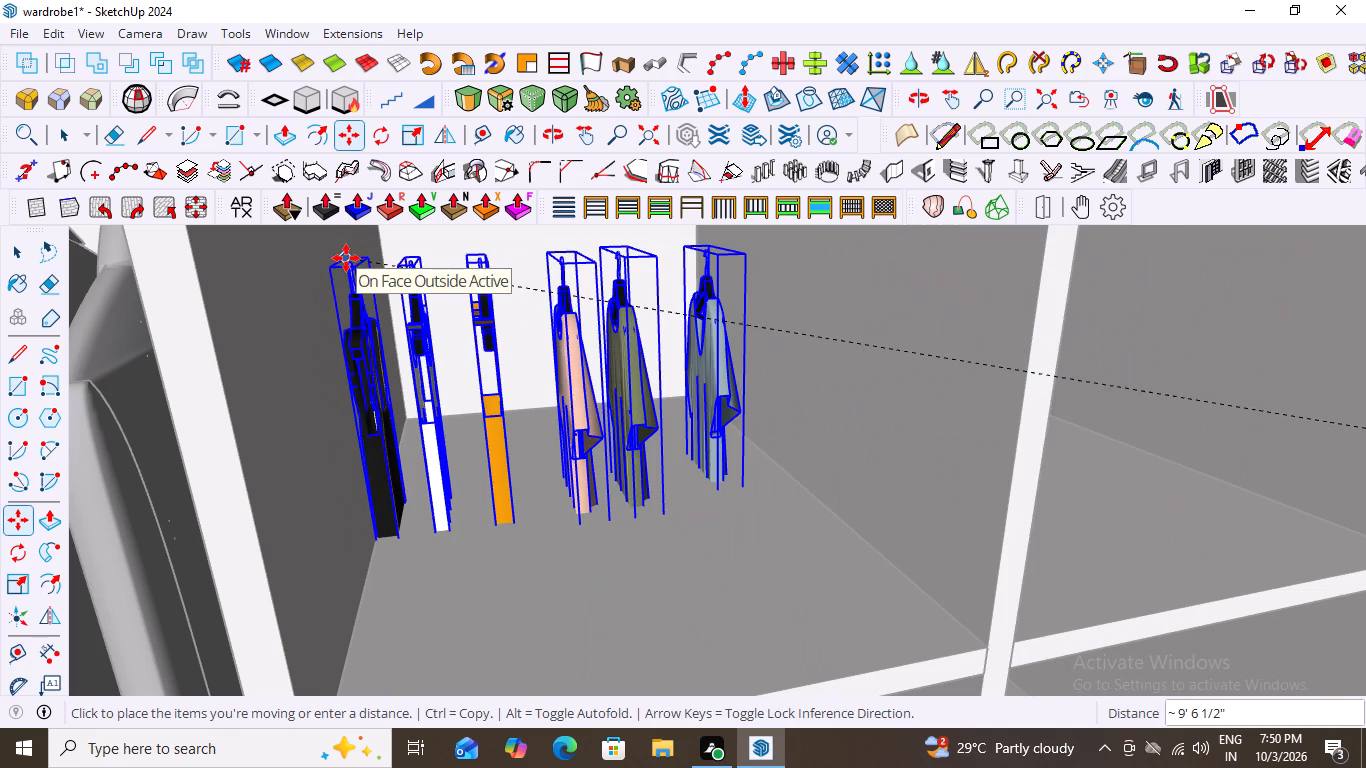
pyautogui.click(346, 258)
# Move the six selected tops about 9 1/2" higher within the compartment beside the suits and deselect them.
pyautogui.scroll(-8, 553, 249)
pyautogui.scroll(-6, 646, 418)
pyautogui.moveTo(669, 429); pyautogui.dragTo(654, 421, button='middle')
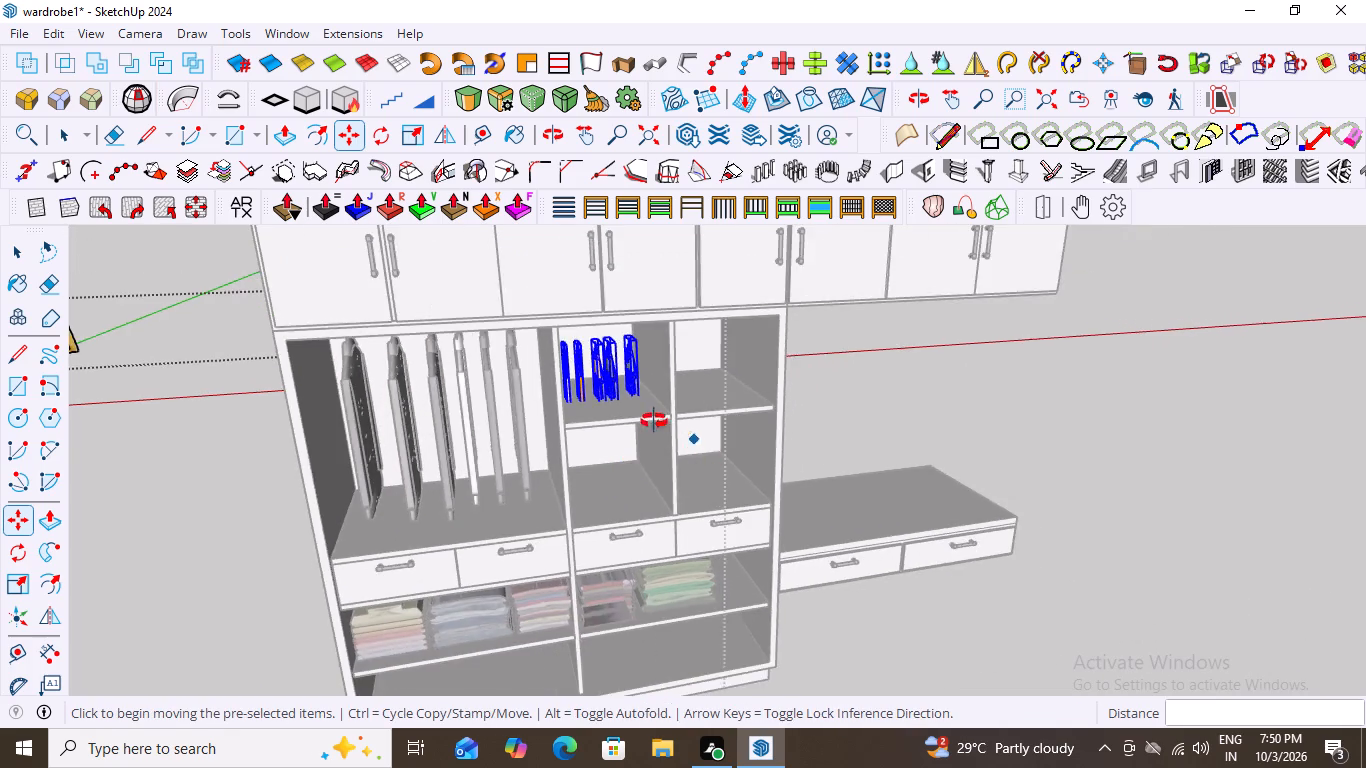
pyautogui.moveTo(654, 421); pyautogui.dragTo(633, 380, button='middle')
pyautogui.scroll(13, 580, 342)
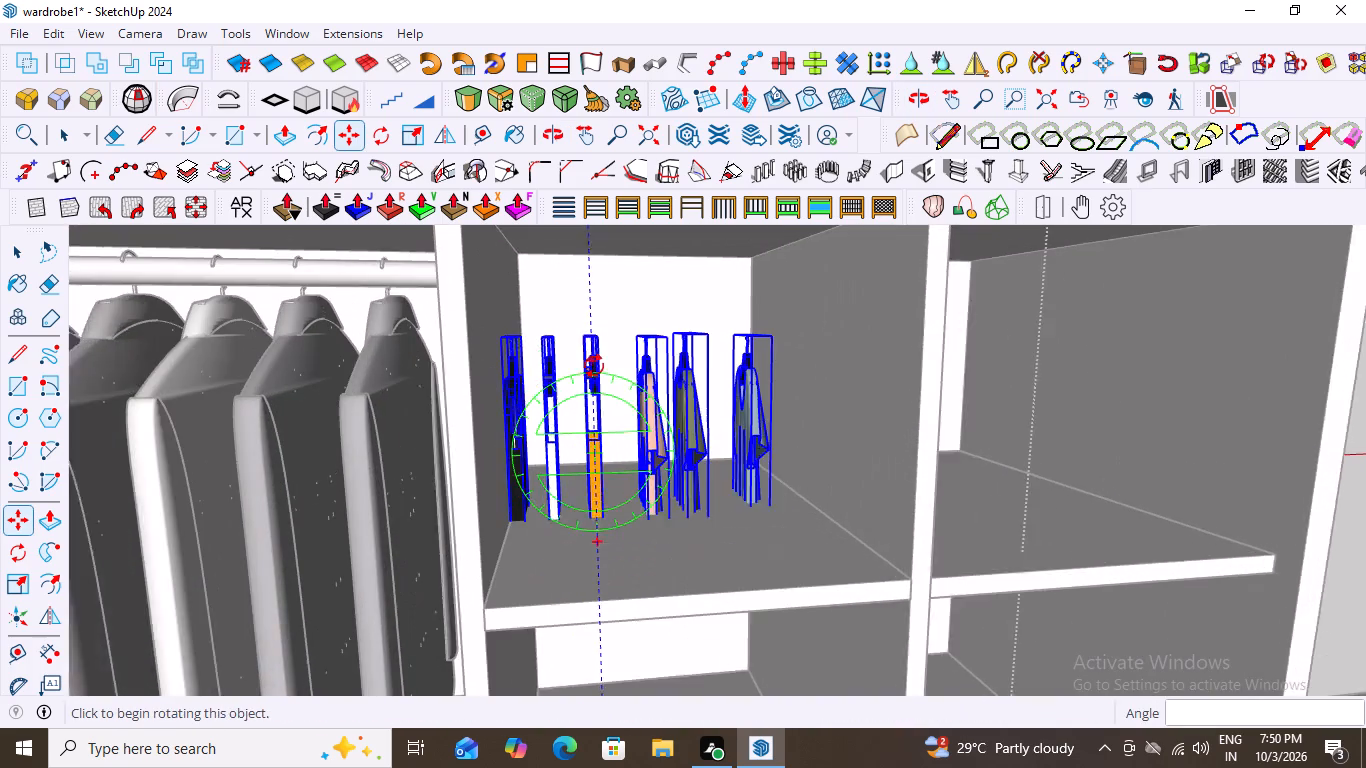
pyautogui.click(490, 331)
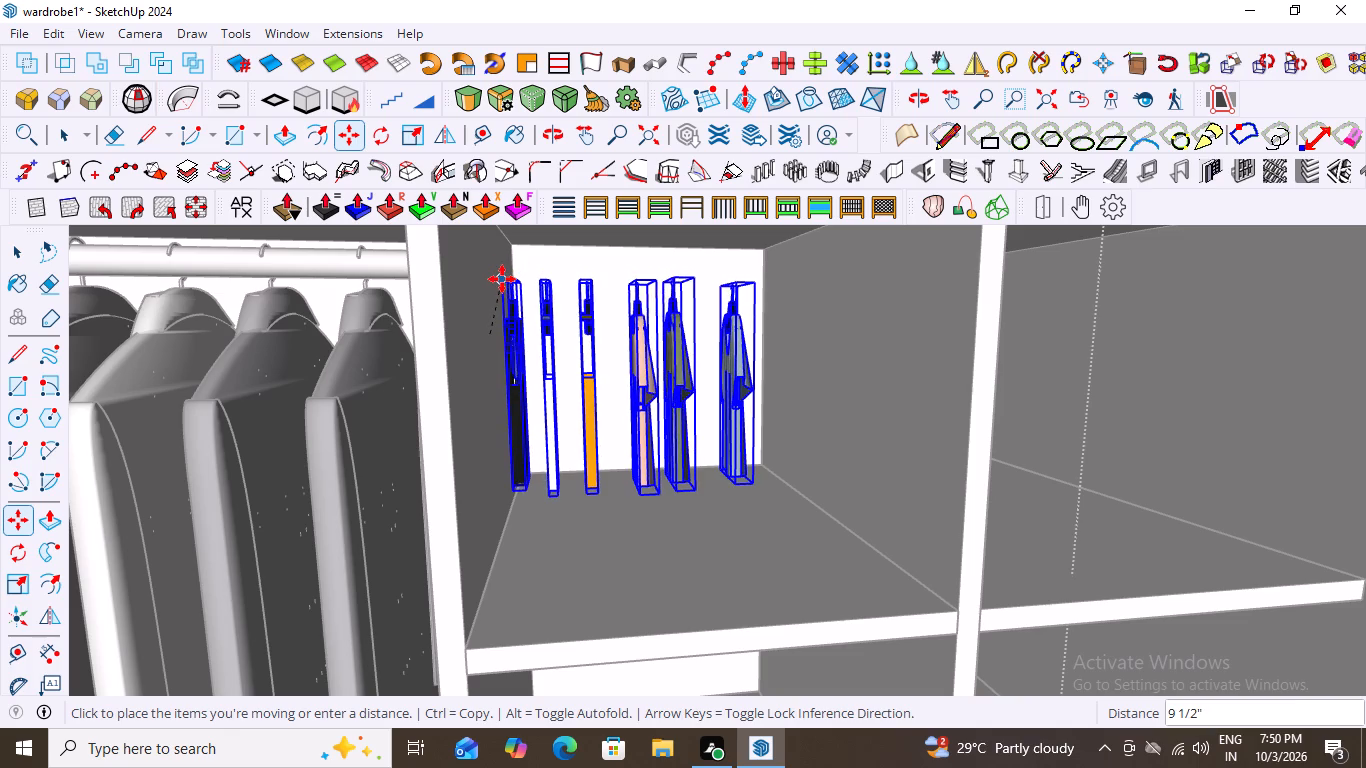
pyautogui.click(502, 279)
pyautogui.scroll(-17, 603, 366)
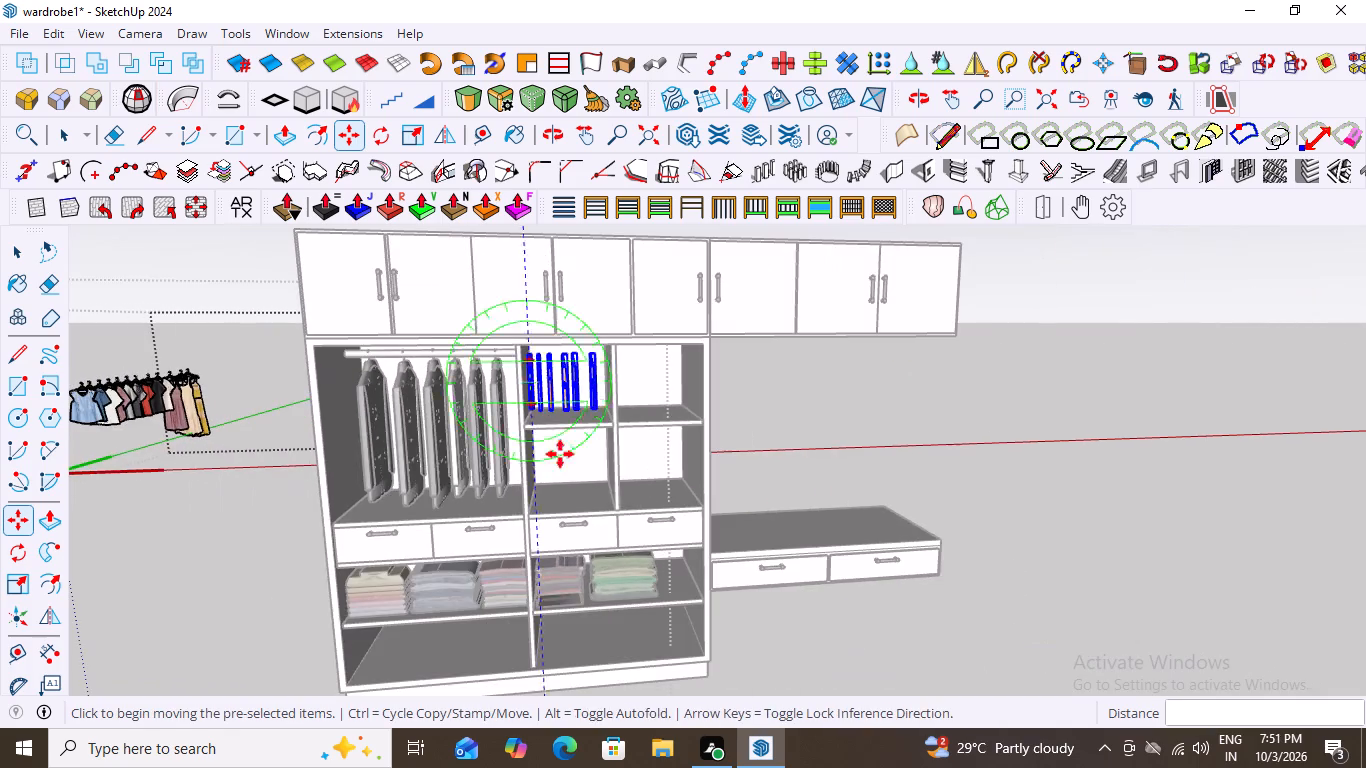
pyautogui.press('space')
pyautogui.click(1017, 421)
# Examine how the six tops hang in the upper compartment, both up close and with the whole wardrobe in view.
pyautogui.middleClick(501, 435)
pyautogui.scroll(-2, 501, 435)
pyautogui.moveTo(587, 390); pyautogui.dragTo(502, 393, button='middle')
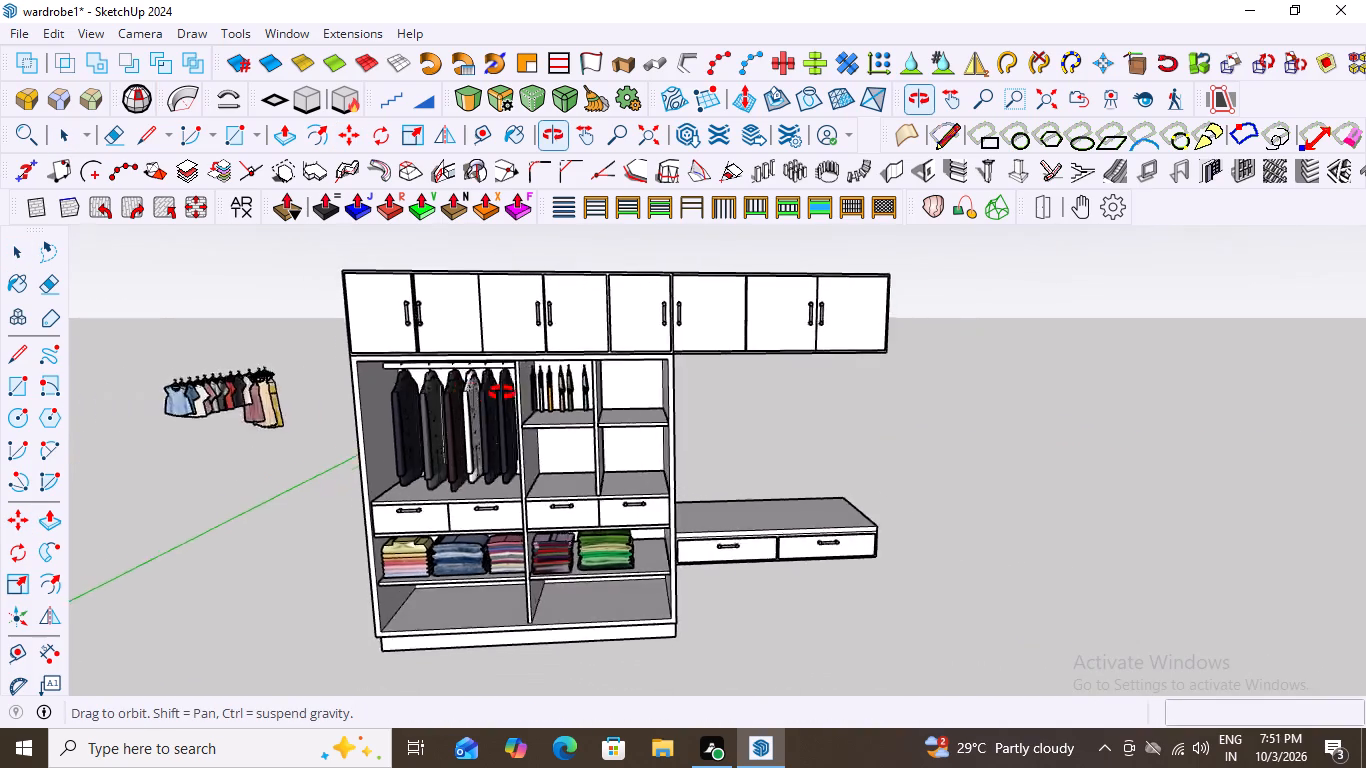
pyautogui.moveTo(502, 393); pyautogui.dragTo(566, 389, button='middle')
pyautogui.scroll(16, 565, 389)
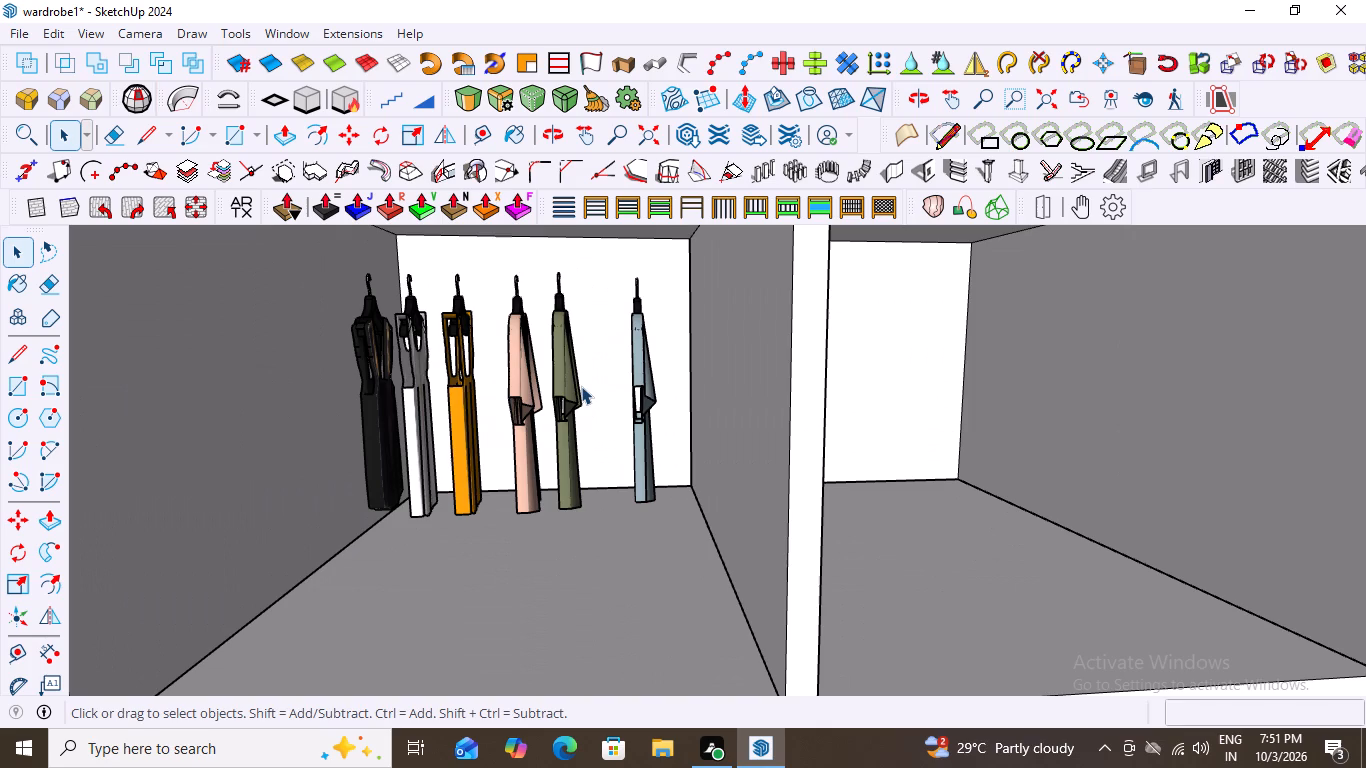
pyautogui.moveTo(646, 392); pyautogui.dragTo(661, 396, button='middle')
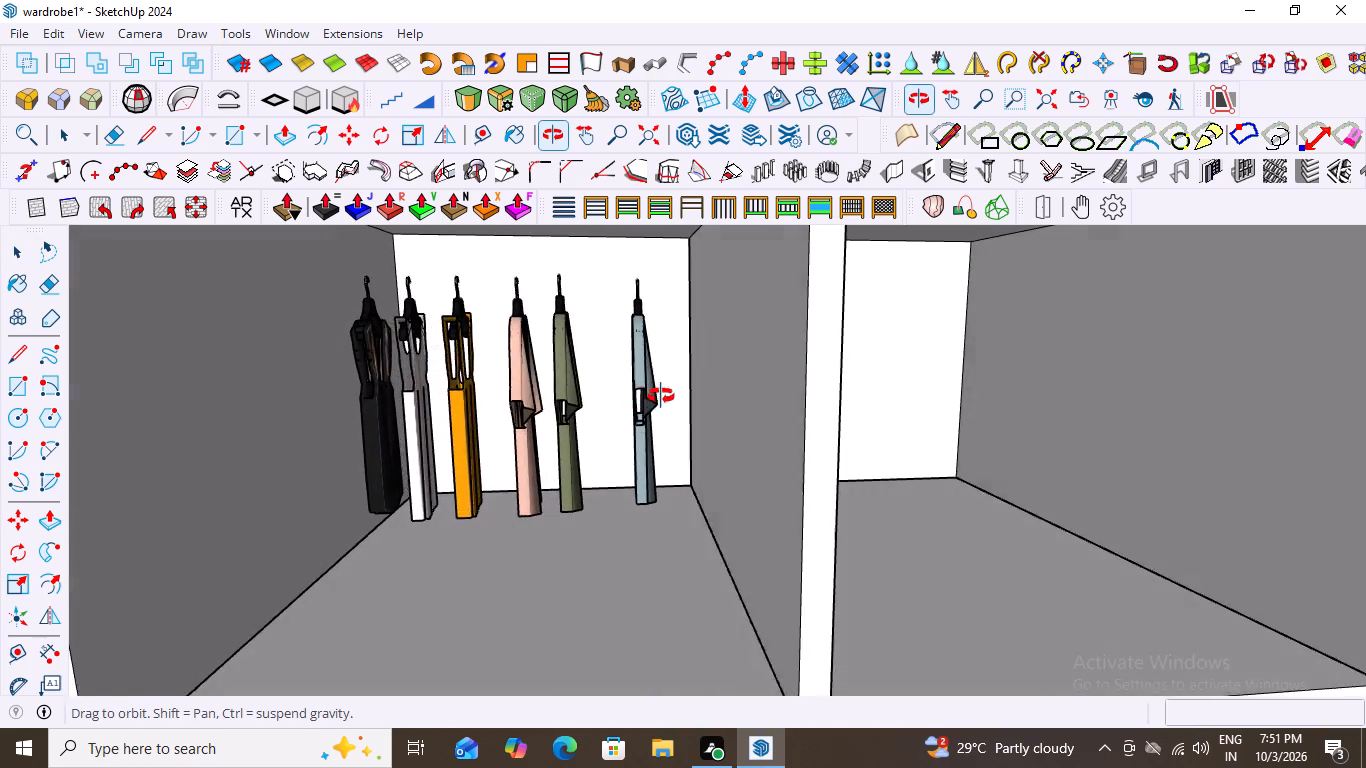
pyautogui.moveTo(661, 396); pyautogui.dragTo(660, 395, button='middle')
pyautogui.scroll(-20, 657, 395)
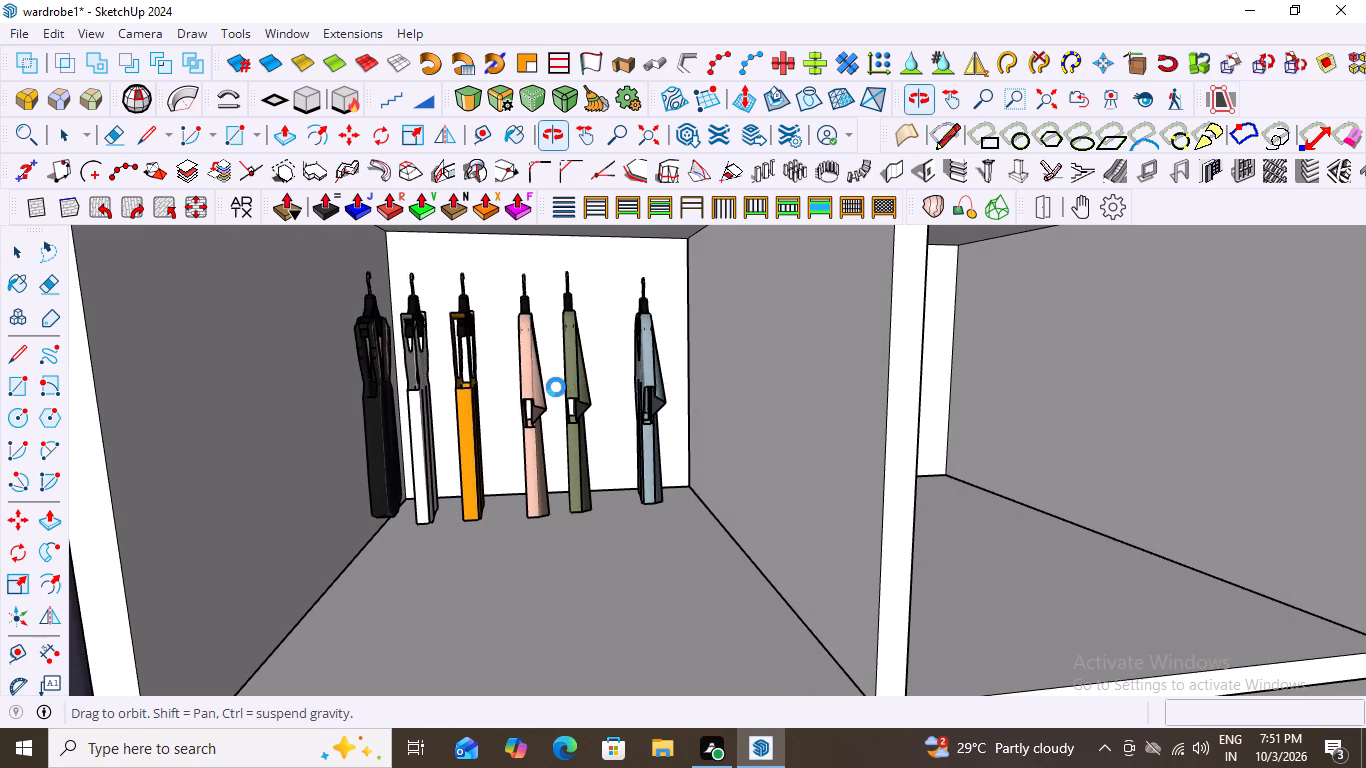
pyautogui.scroll(-3, 556, 387)
pyautogui.scroll(-20, 476, 409)
pyautogui.scroll(-5, 476, 409)
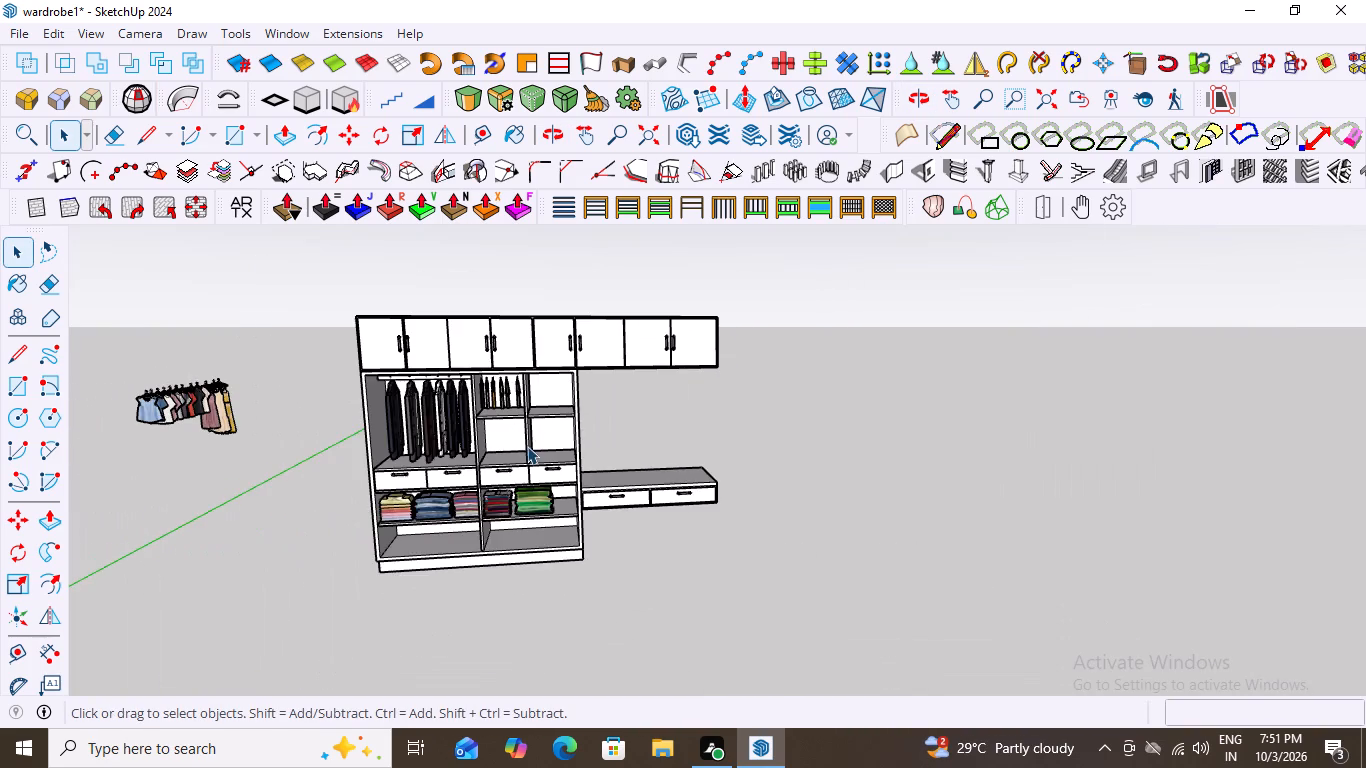
# Open the group of clothes standing beside the wardrobe and delete the three long dresses at the end of the row.
pyautogui.moveTo(527, 446); pyautogui.dragTo(520, 425, button='middle')
pyautogui.scroll(13, 194, 444)
pyautogui.click(312, 449)
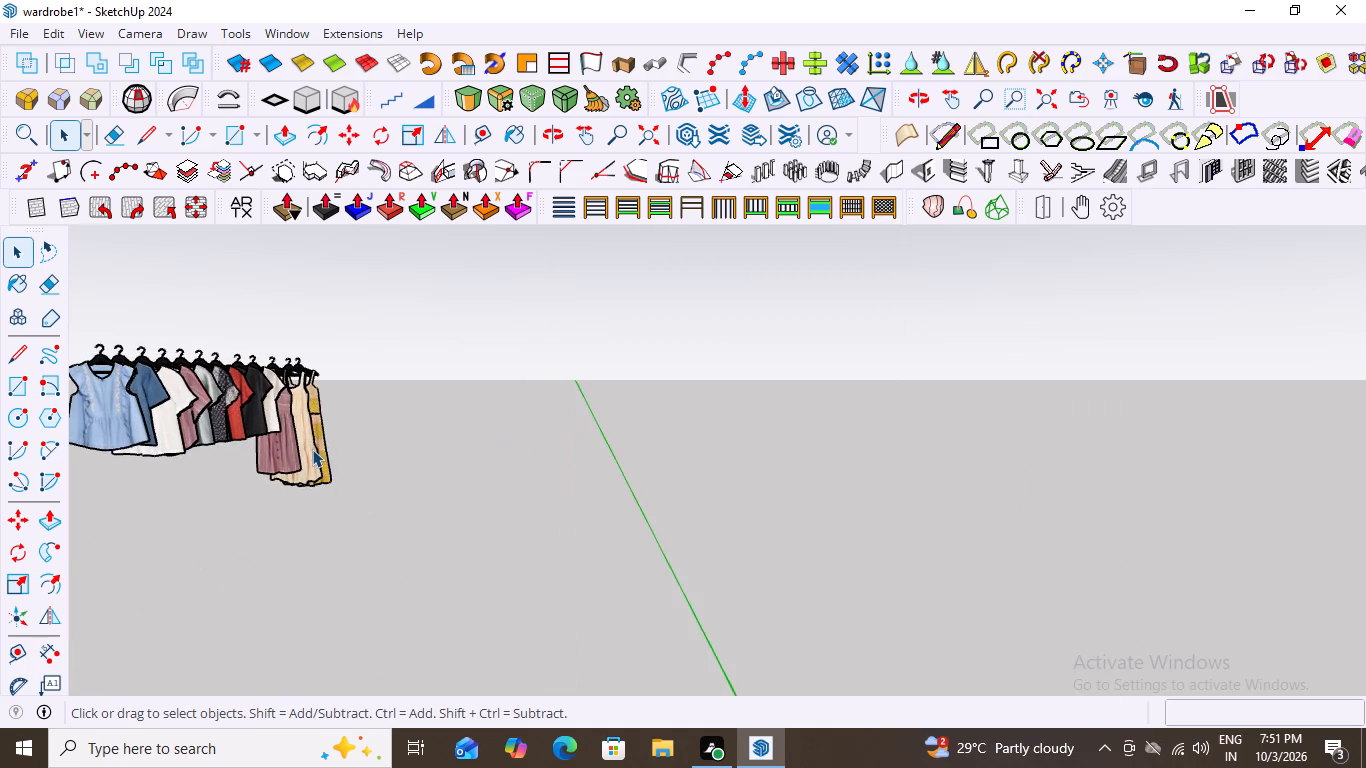
pyautogui.doubleClick(293, 446)
pyautogui.click(295, 446)
pyautogui.scroll(1, 326, 446)
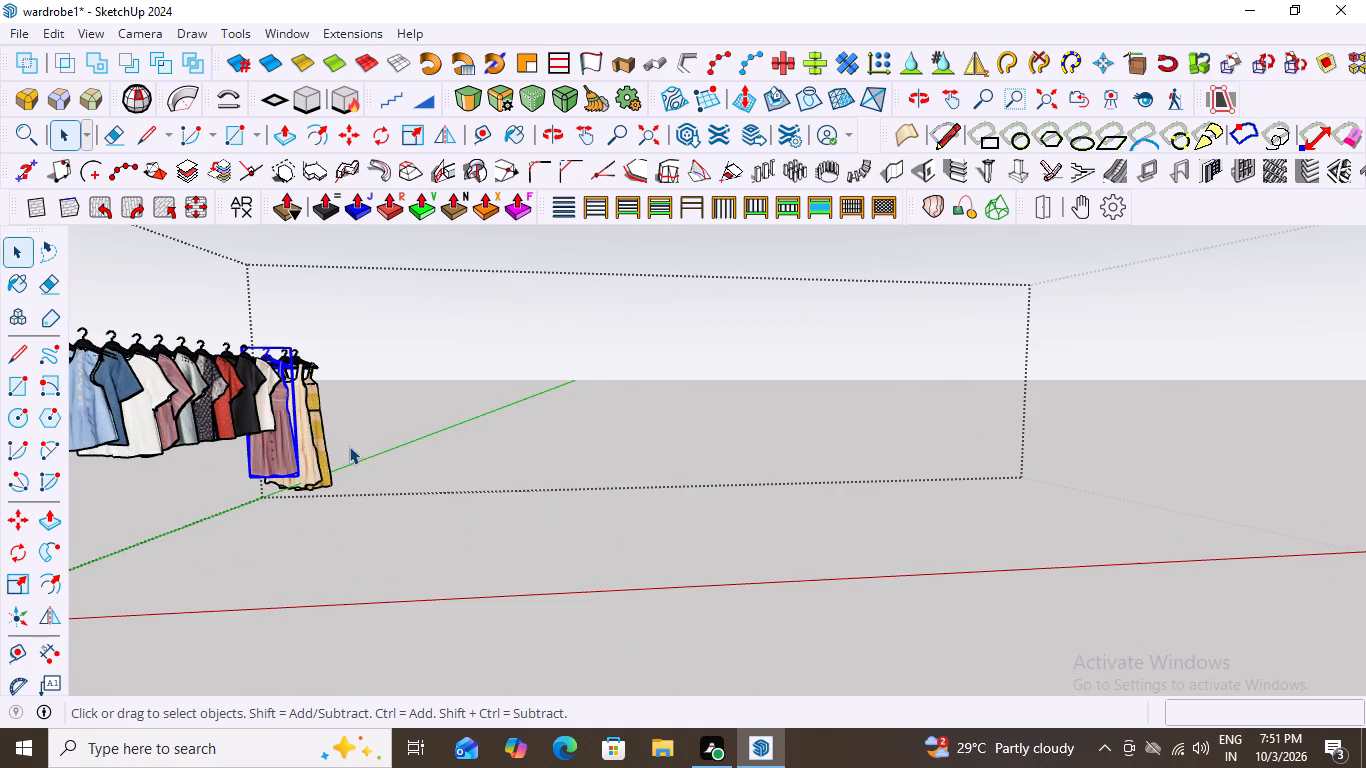
pyautogui.middleClick(199, 493)
pyautogui.scroll(-4, 199, 493)
pyautogui.scroll(2, 304, 416)
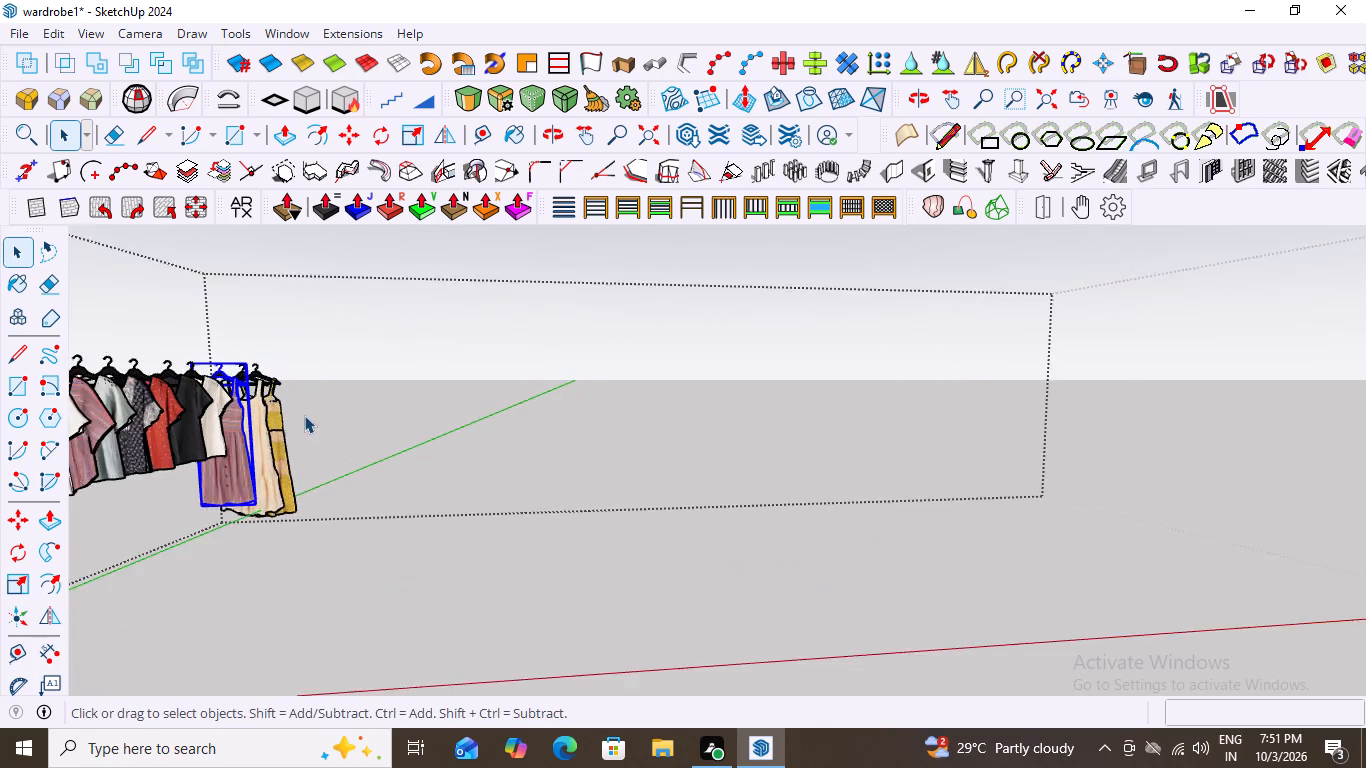
pyautogui.scroll(5, 304, 415)
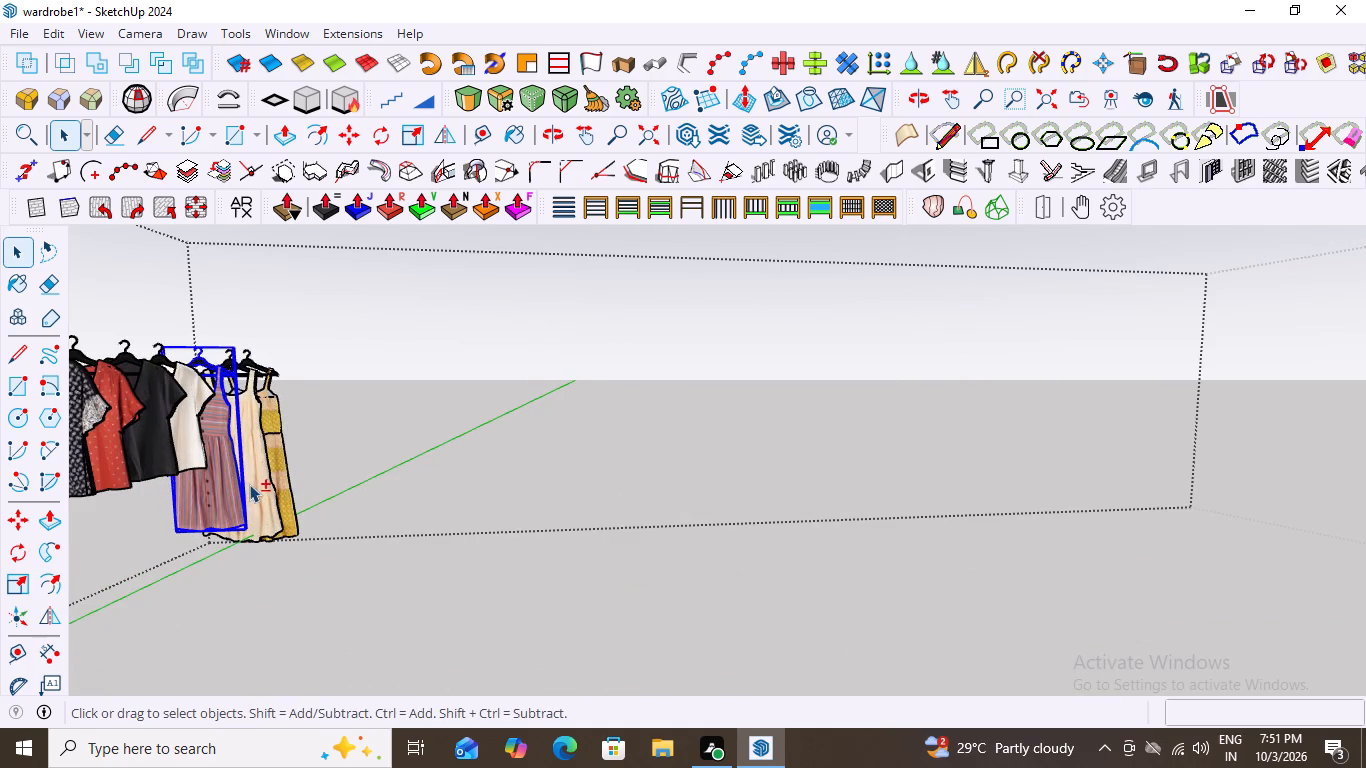
pyautogui.keyDown('shift'); pyautogui.click(254, 484); pyautogui.keyUp('shift')
pyautogui.keyDown('shift'); pyautogui.click(285, 483); pyautogui.keyUp('shift')
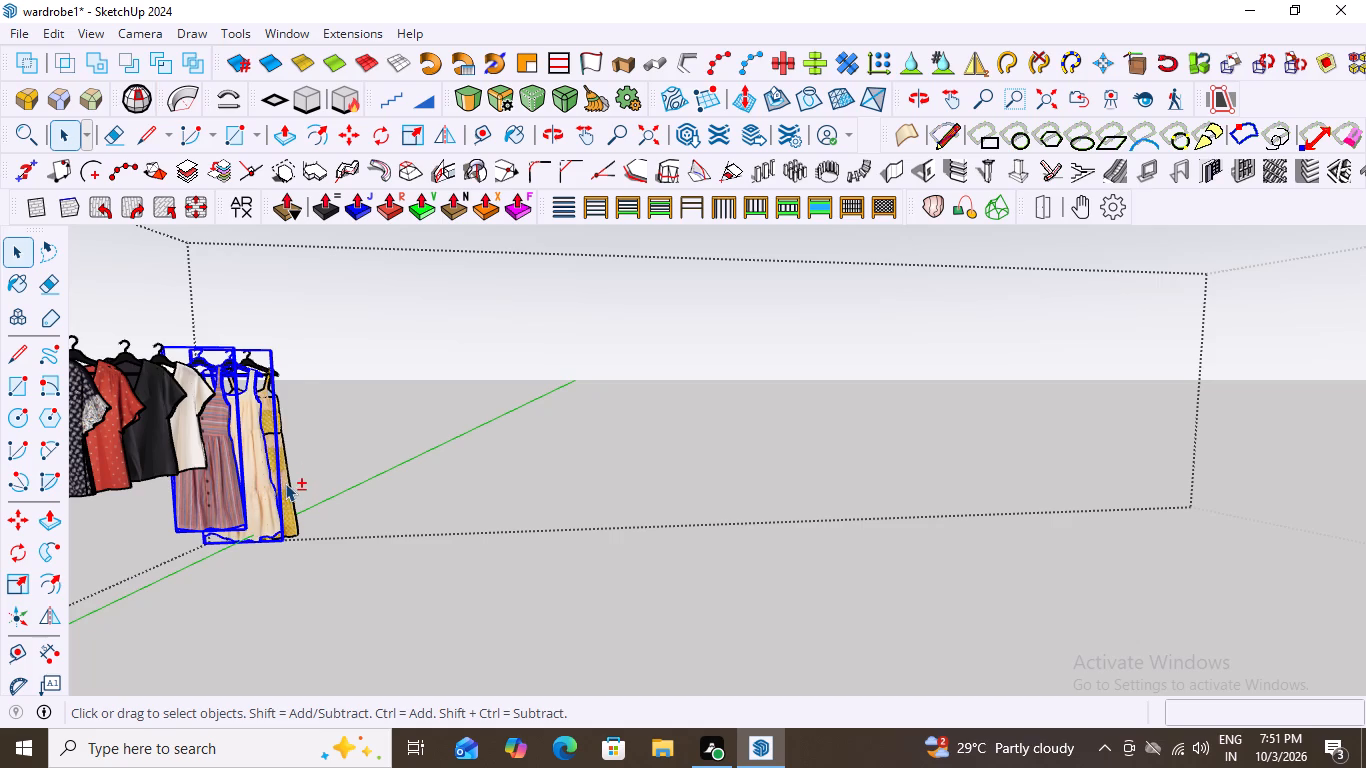
pyautogui.press('Delete')
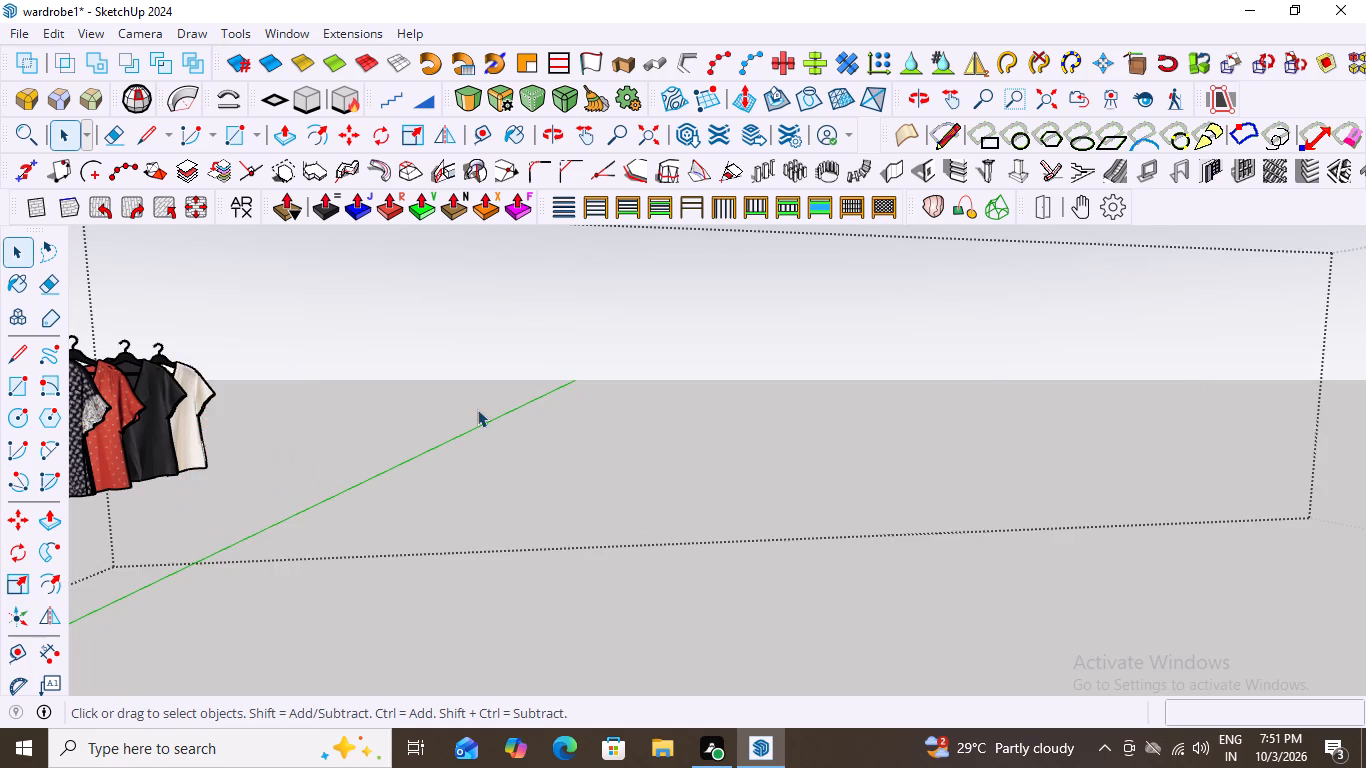
# Select the short-sleeved and sleeveless tops remaining in the row inside the group.
pyautogui.scroll(-7, 483, 409)
pyautogui.click(277, 411)
pyautogui.scroll(2, 301, 415)
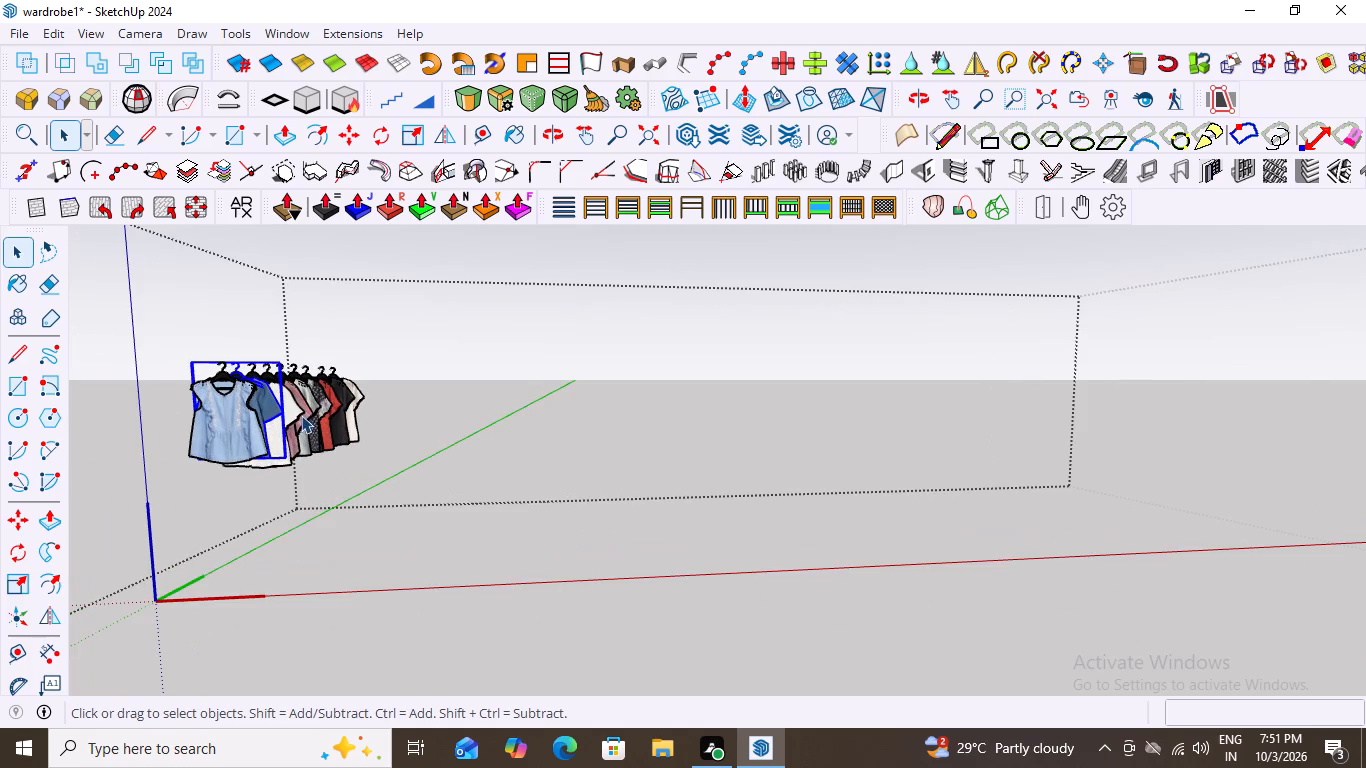
pyautogui.keyDown('shift'); pyautogui.moveTo(469, 337); pyautogui.dragTo(402, 392); pyautogui.keyUp('shift')
pyautogui.keyDown('shift'); pyautogui.moveTo(381, 400); pyautogui.dragTo(217, 472); pyautogui.keyUp('shift')
pyautogui.scroll(3, 325, 431)
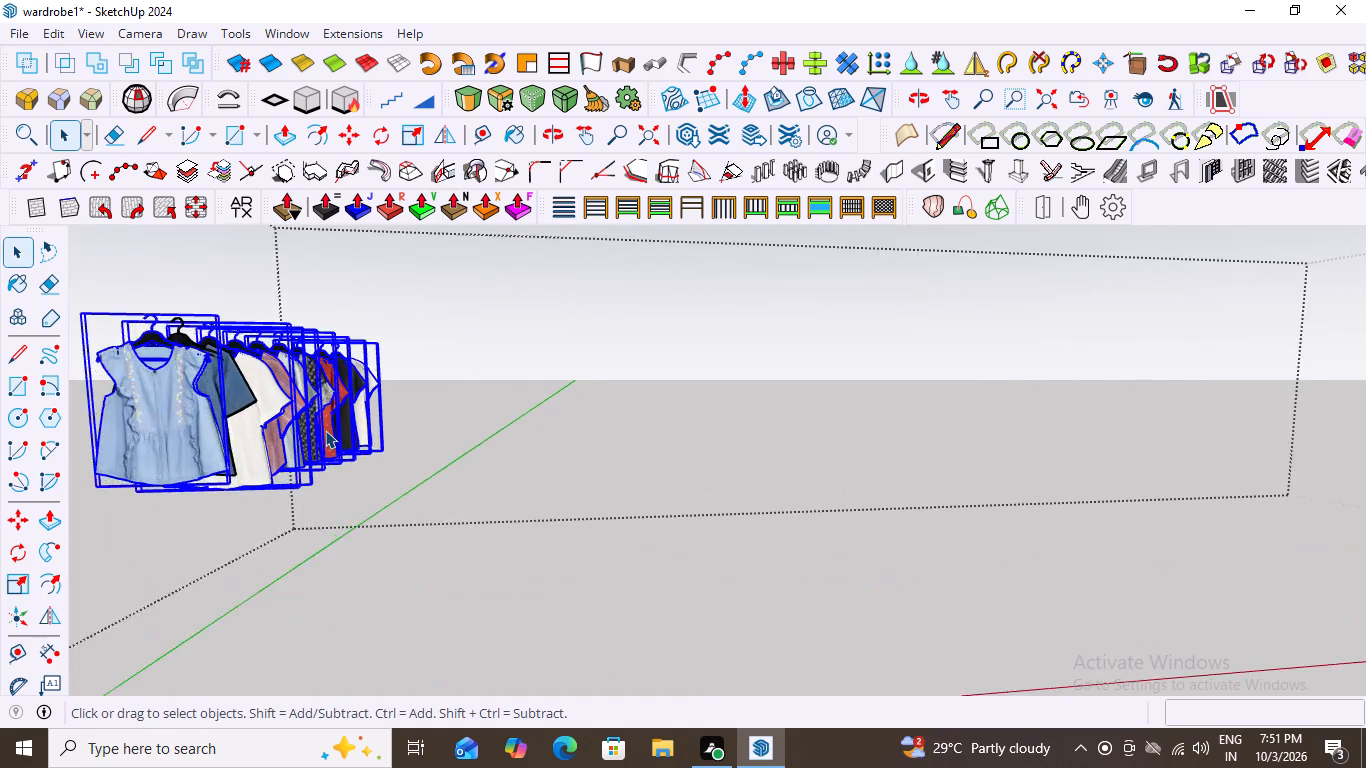
pyautogui.scroll(4, 325, 430)
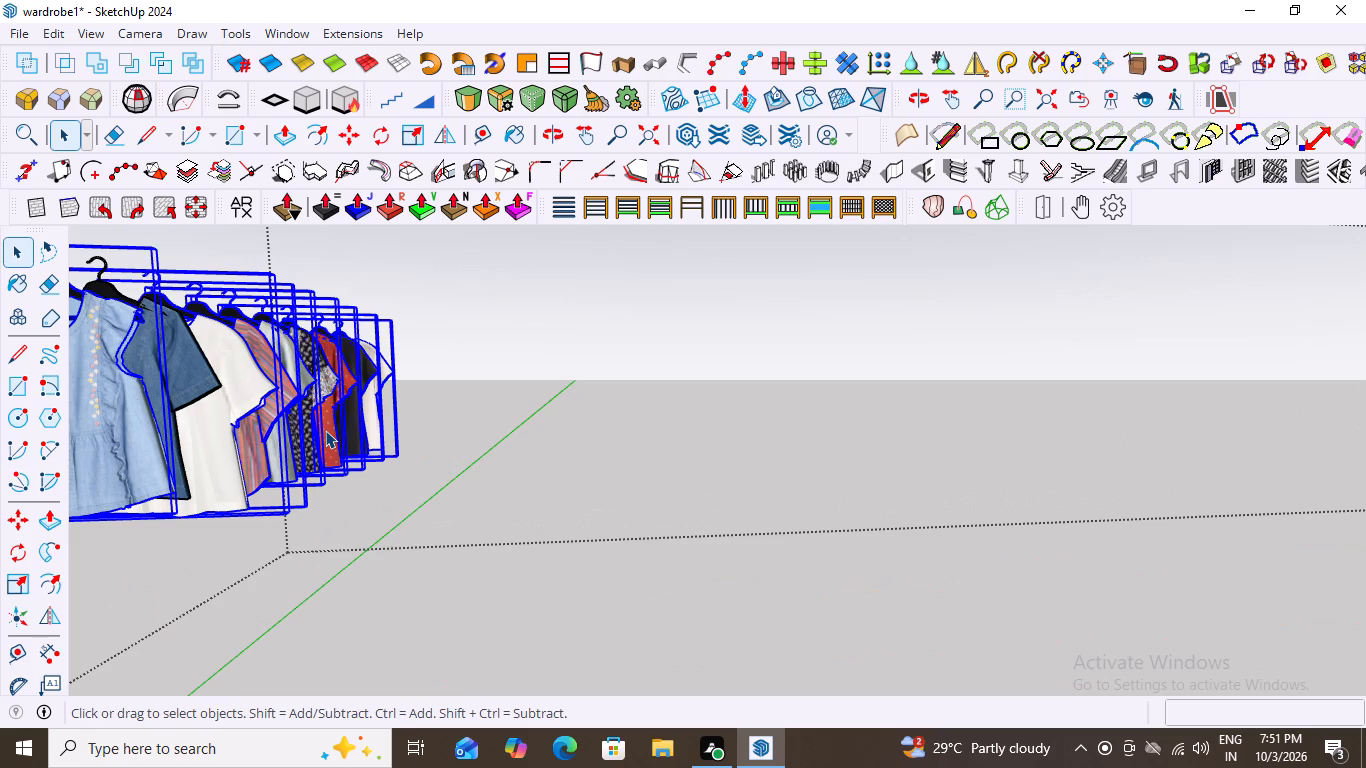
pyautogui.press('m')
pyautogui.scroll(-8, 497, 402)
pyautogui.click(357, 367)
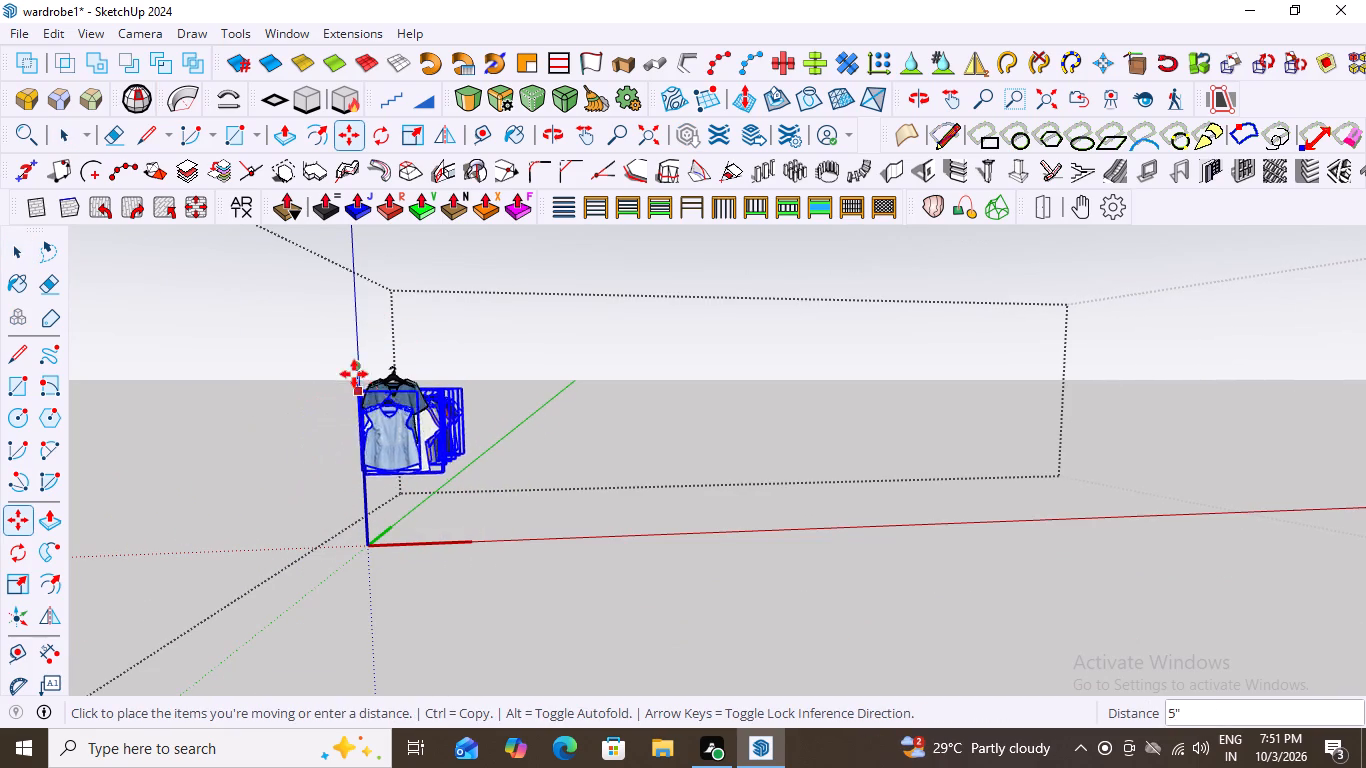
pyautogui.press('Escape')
# Add the dark blue denim top to the selection and move all nine tops about 63' 10" to the open space in front of the wardrobe.
pyautogui.moveTo(557, 424); pyautogui.dragTo(451, 450, button='middle')
pyautogui.scroll(12, 373, 419)
pyautogui.press('space')
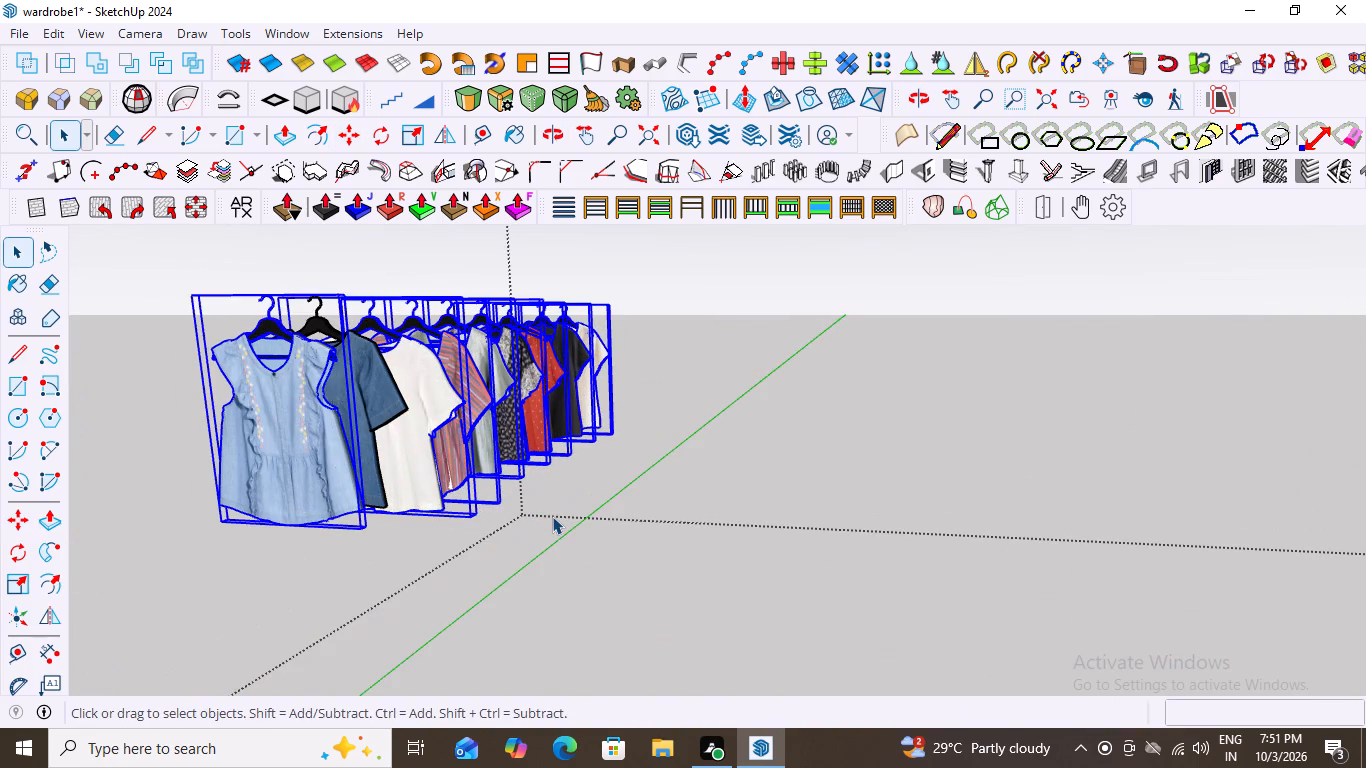
pyautogui.keyDown('shift'); pyautogui.click(378, 401); pyautogui.keyUp('shift')
pyautogui.scroll(-3, 559, 464)
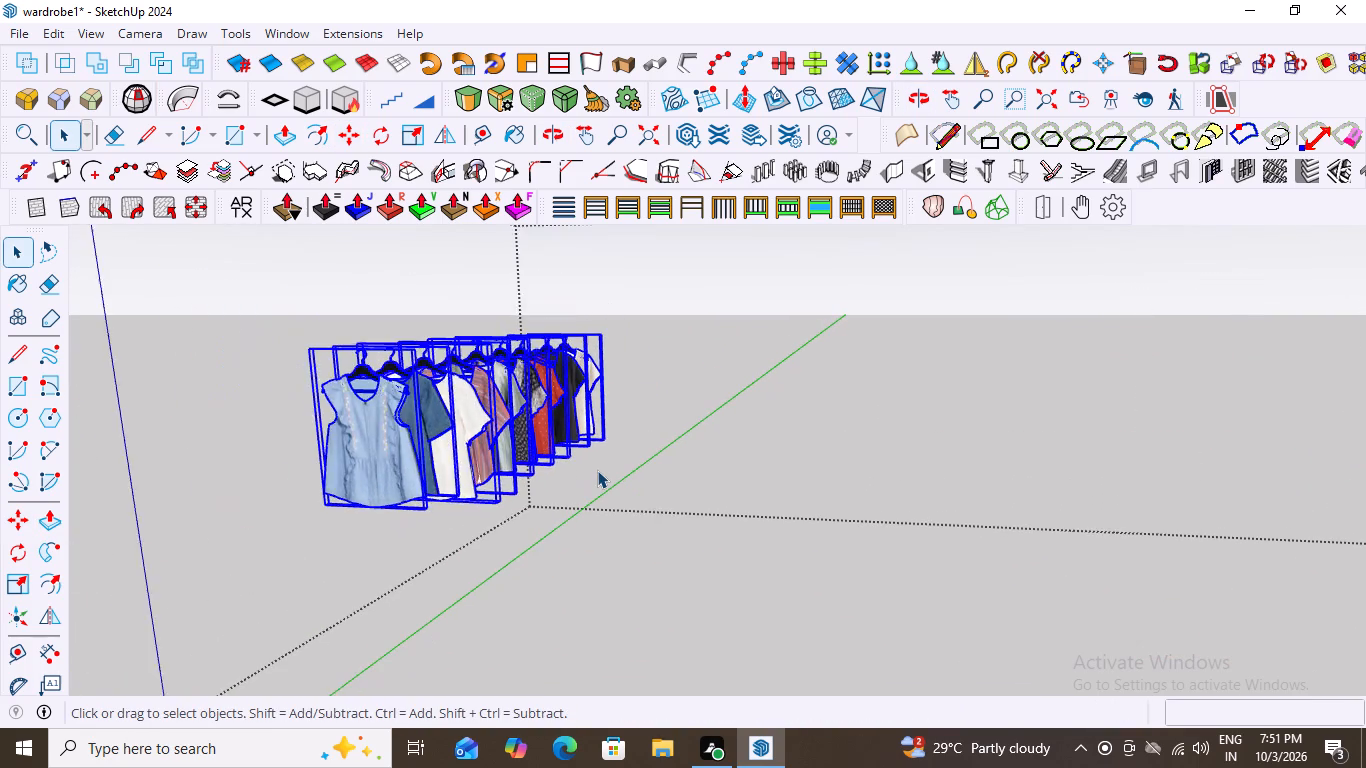
pyautogui.scroll(-3, 597, 470)
pyautogui.press('m')
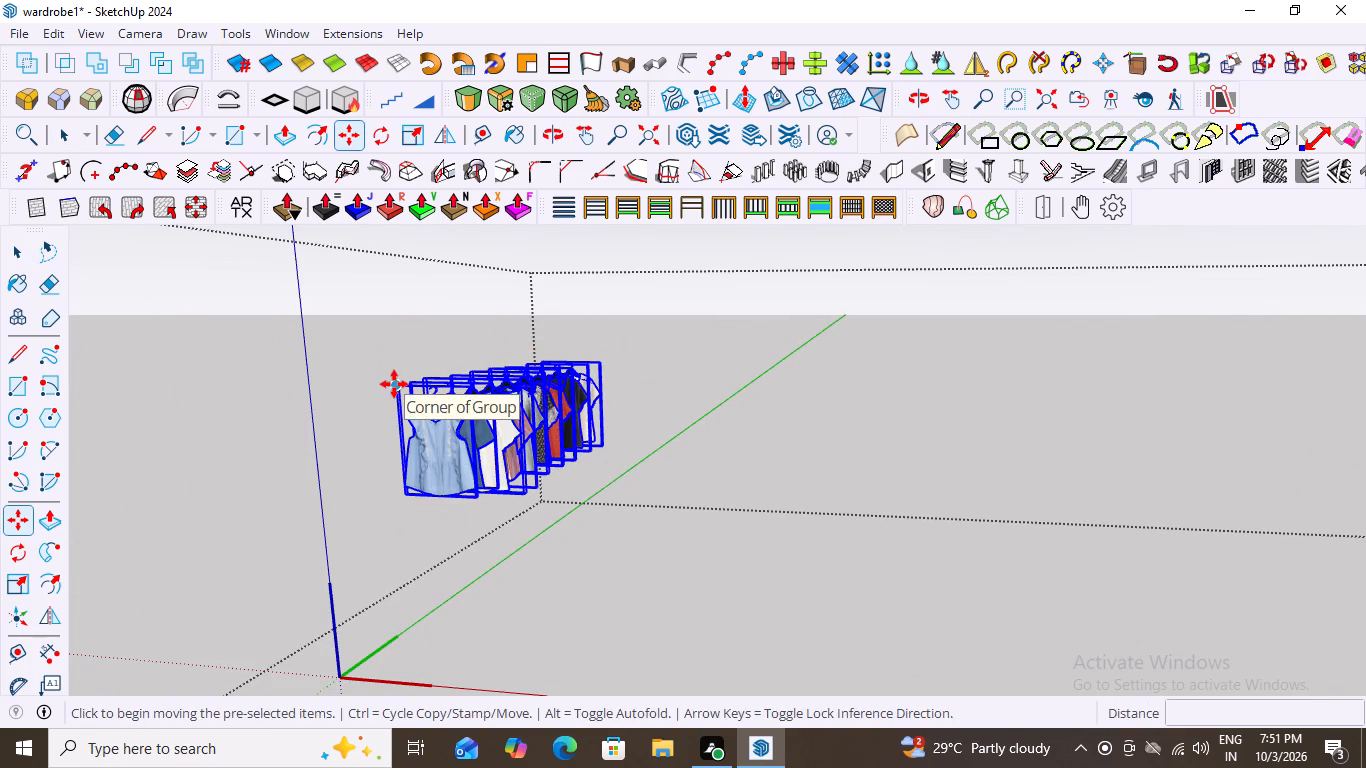
pyautogui.moveTo(394, 384); pyautogui.dragTo(419, 404)
pyautogui.scroll(-20, 500, 434)
pyautogui.scroll(-8, 500, 434)
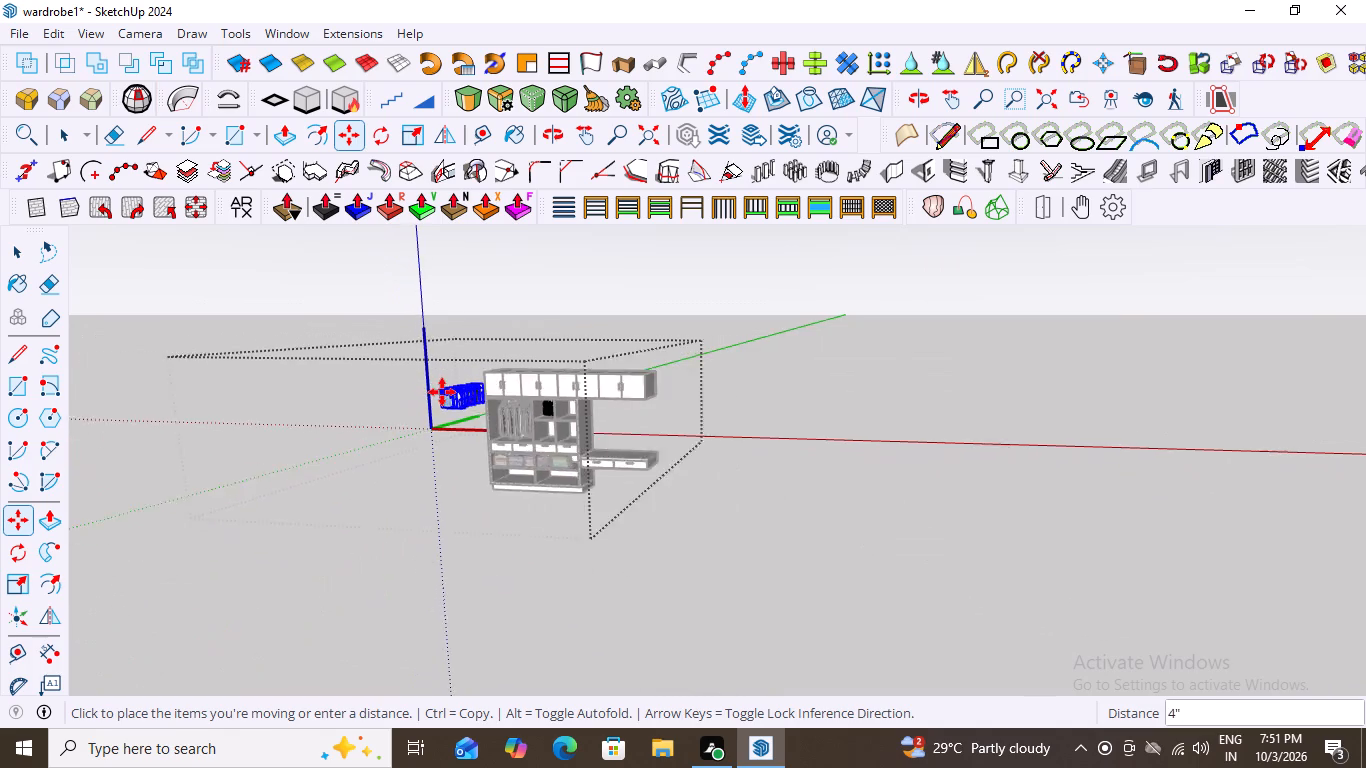
pyautogui.scroll(-6, 442, 392)
pyautogui.scroll(14, 453, 503)
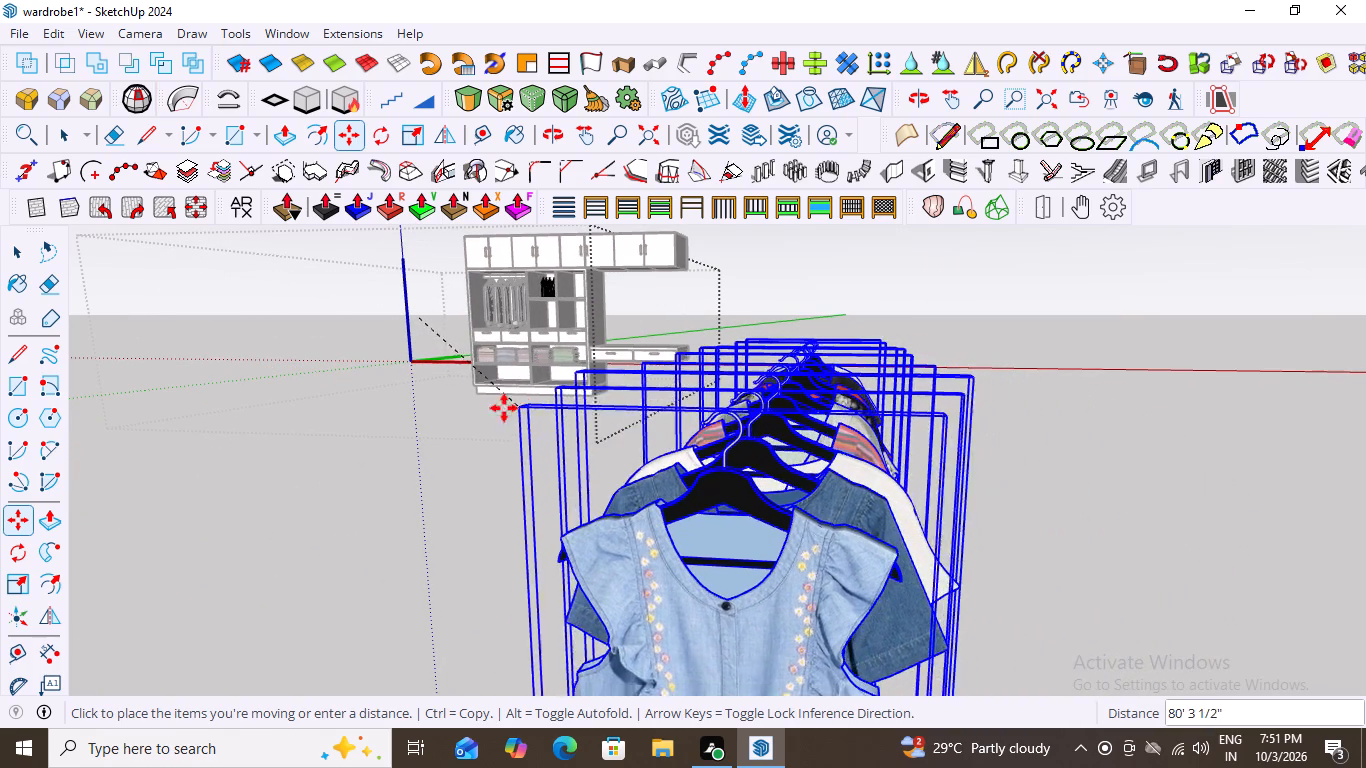
pyautogui.scroll(-7, 642, 401)
pyautogui.scroll(5, 536, 328)
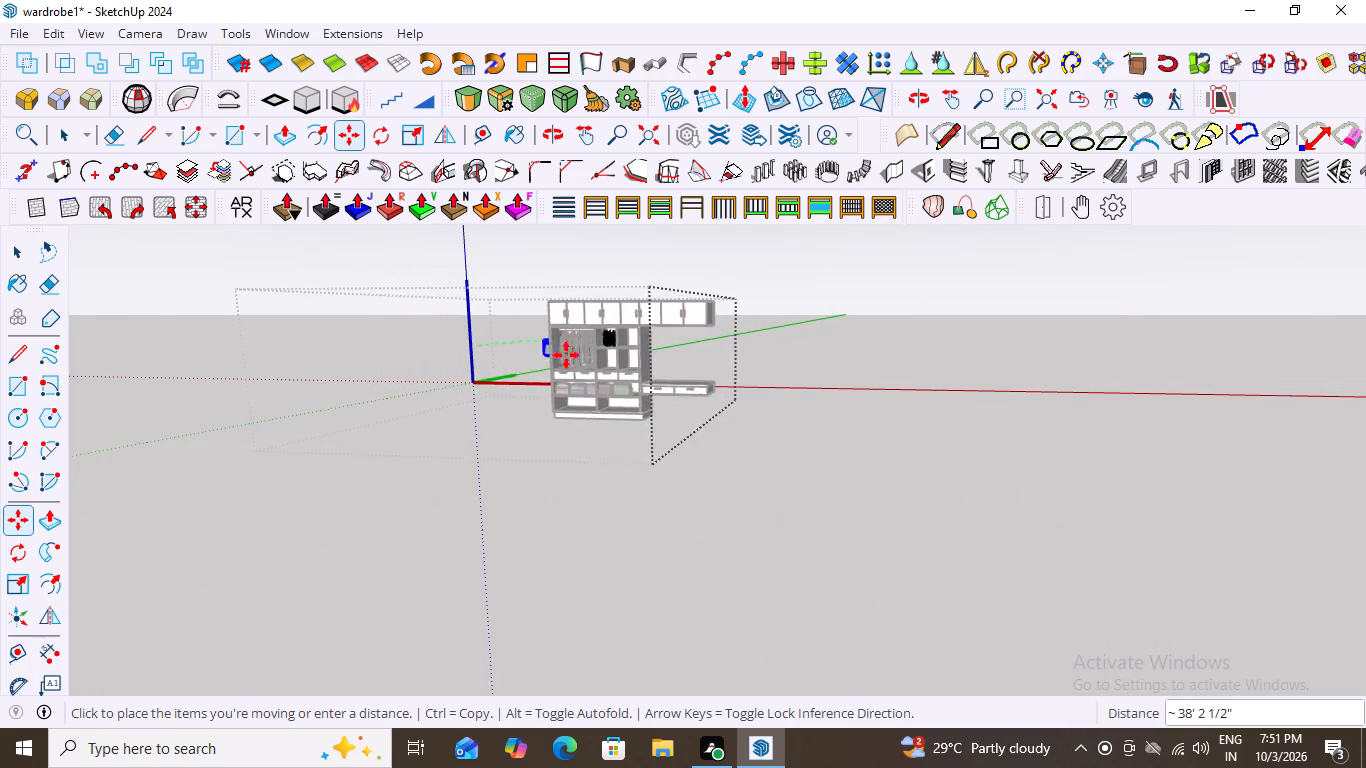
pyautogui.scroll(17, 566, 355)
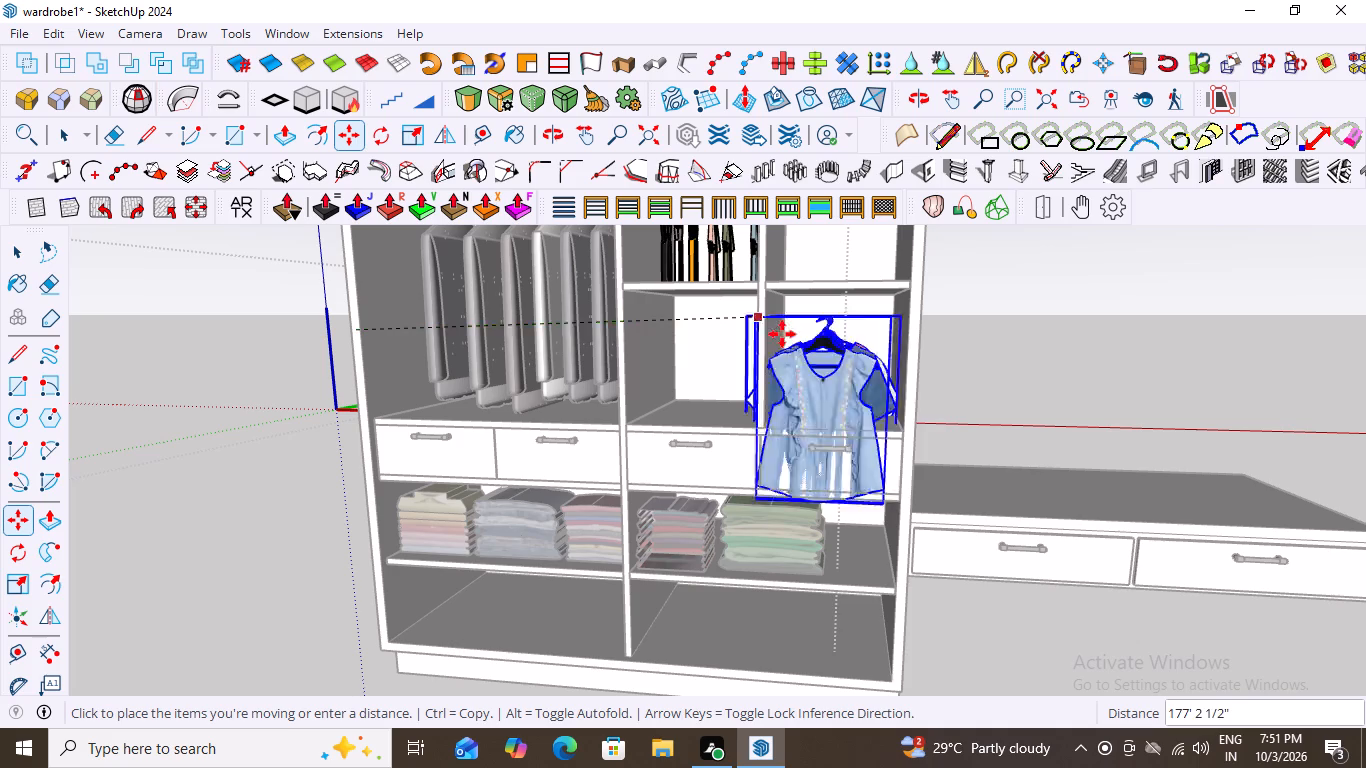
pyautogui.scroll(-15, 615, 388)
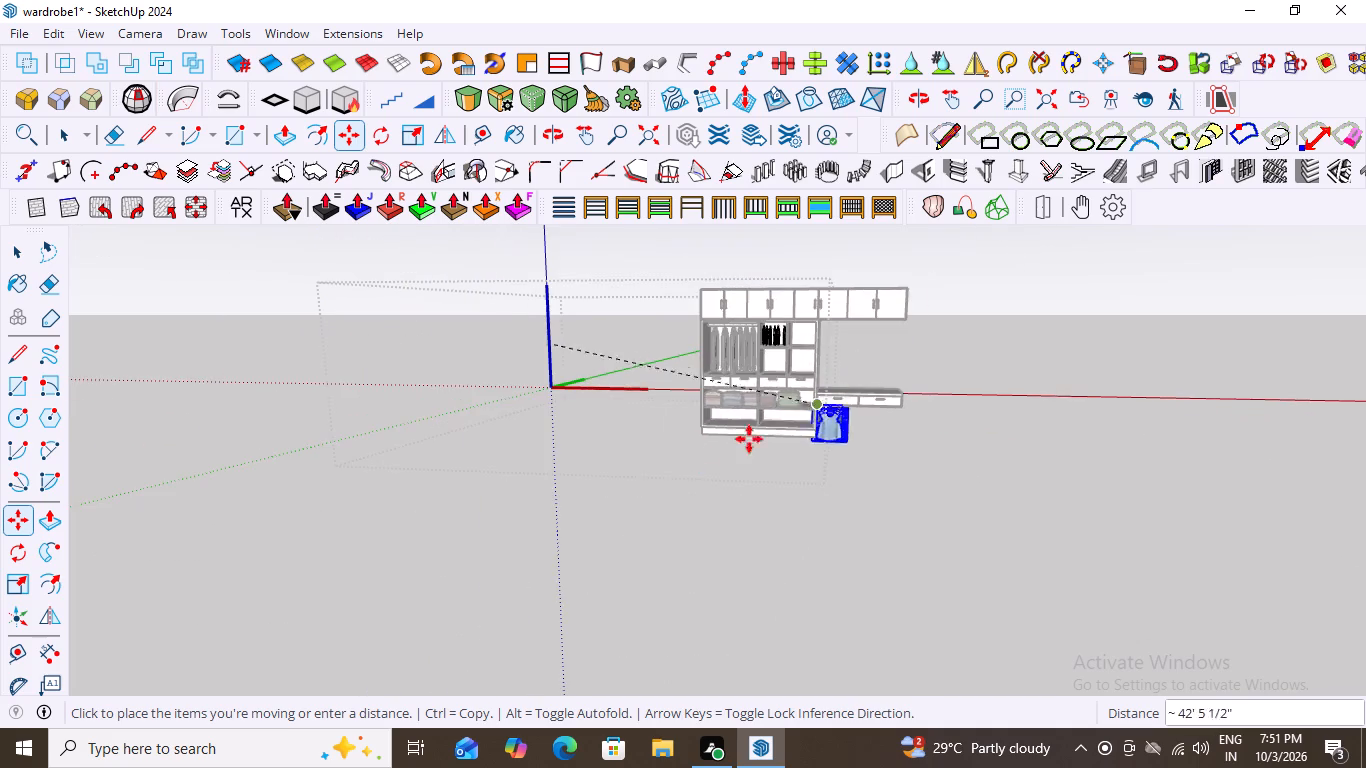
pyautogui.scroll(3, 627, 466)
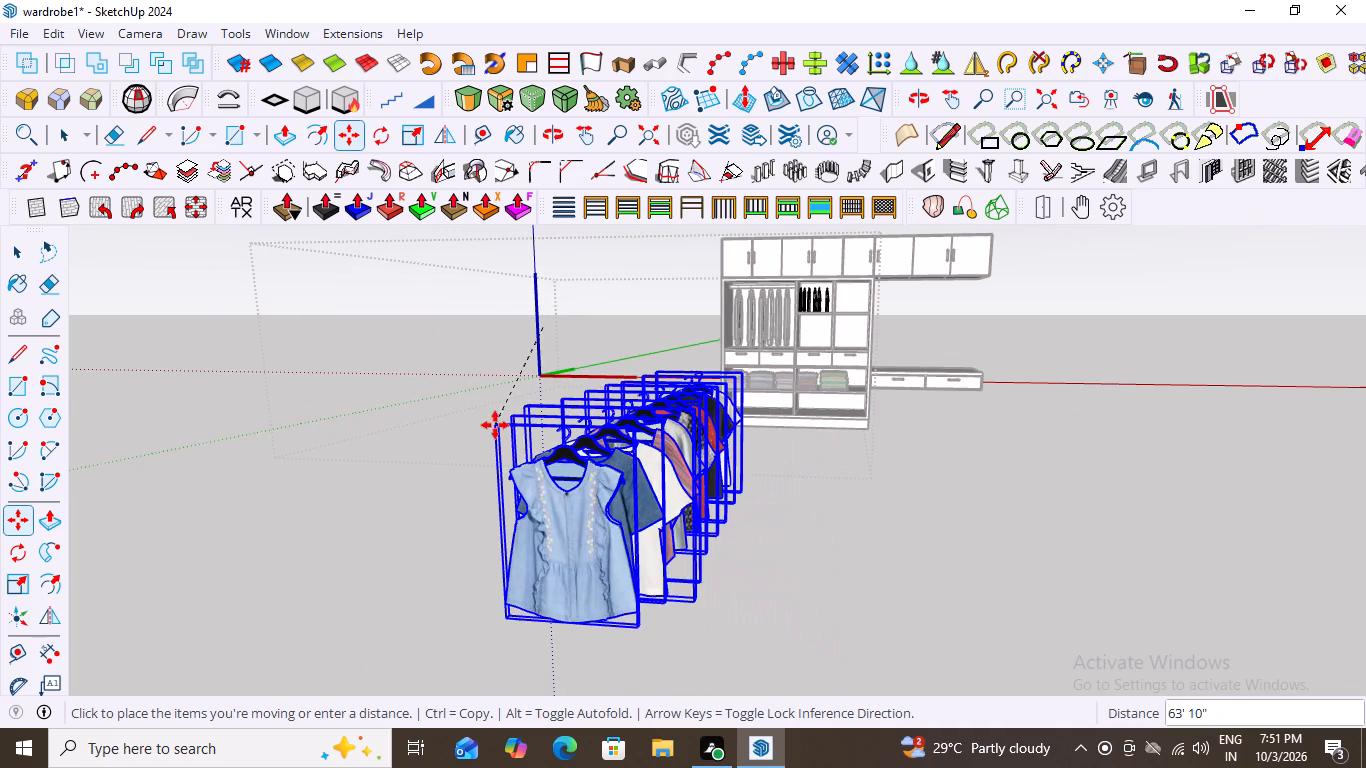
pyautogui.click(498, 424)
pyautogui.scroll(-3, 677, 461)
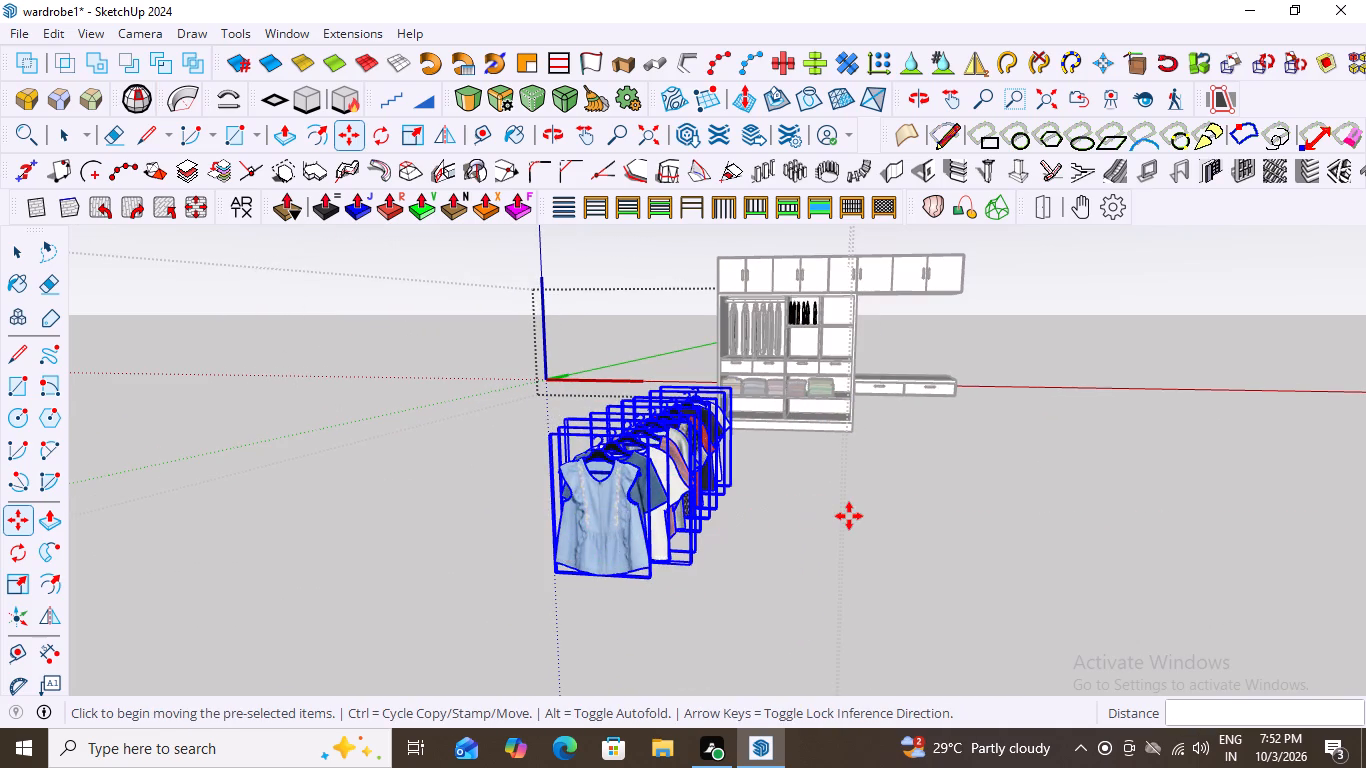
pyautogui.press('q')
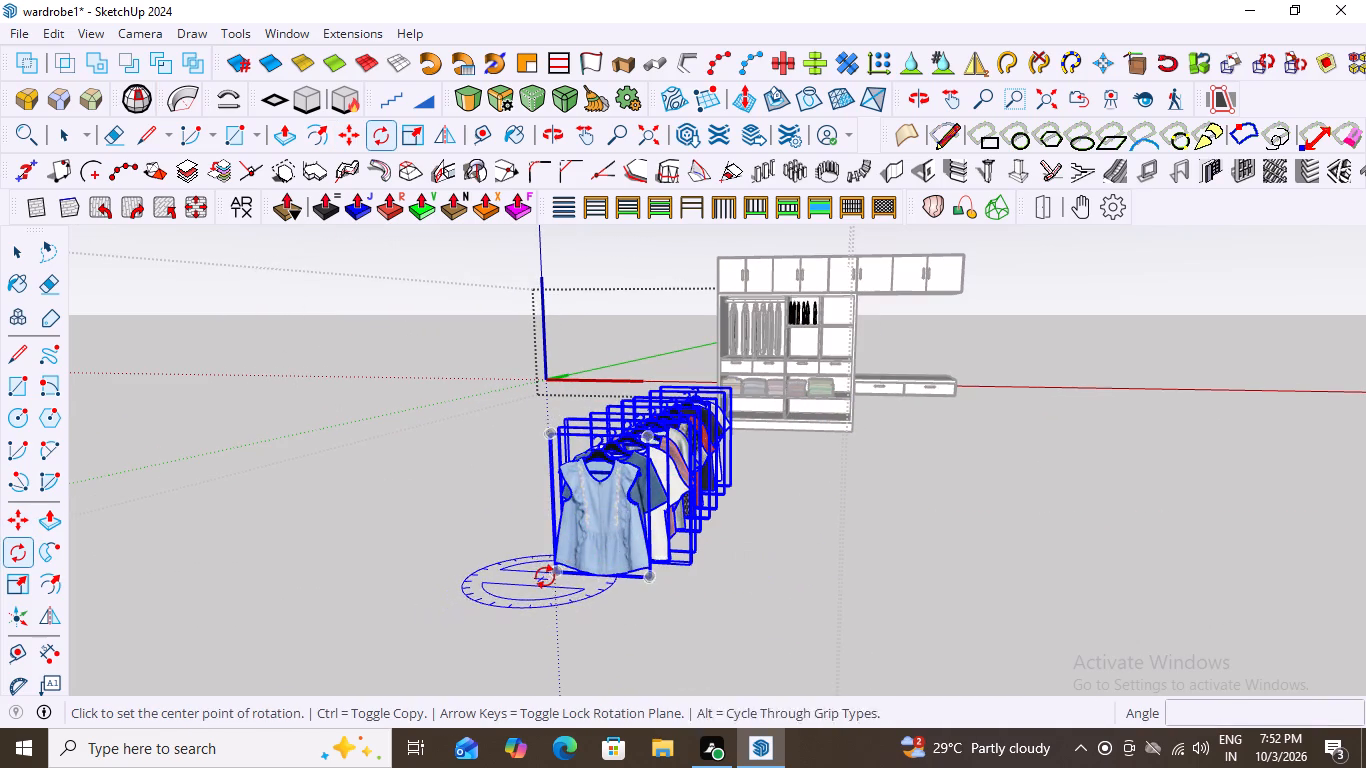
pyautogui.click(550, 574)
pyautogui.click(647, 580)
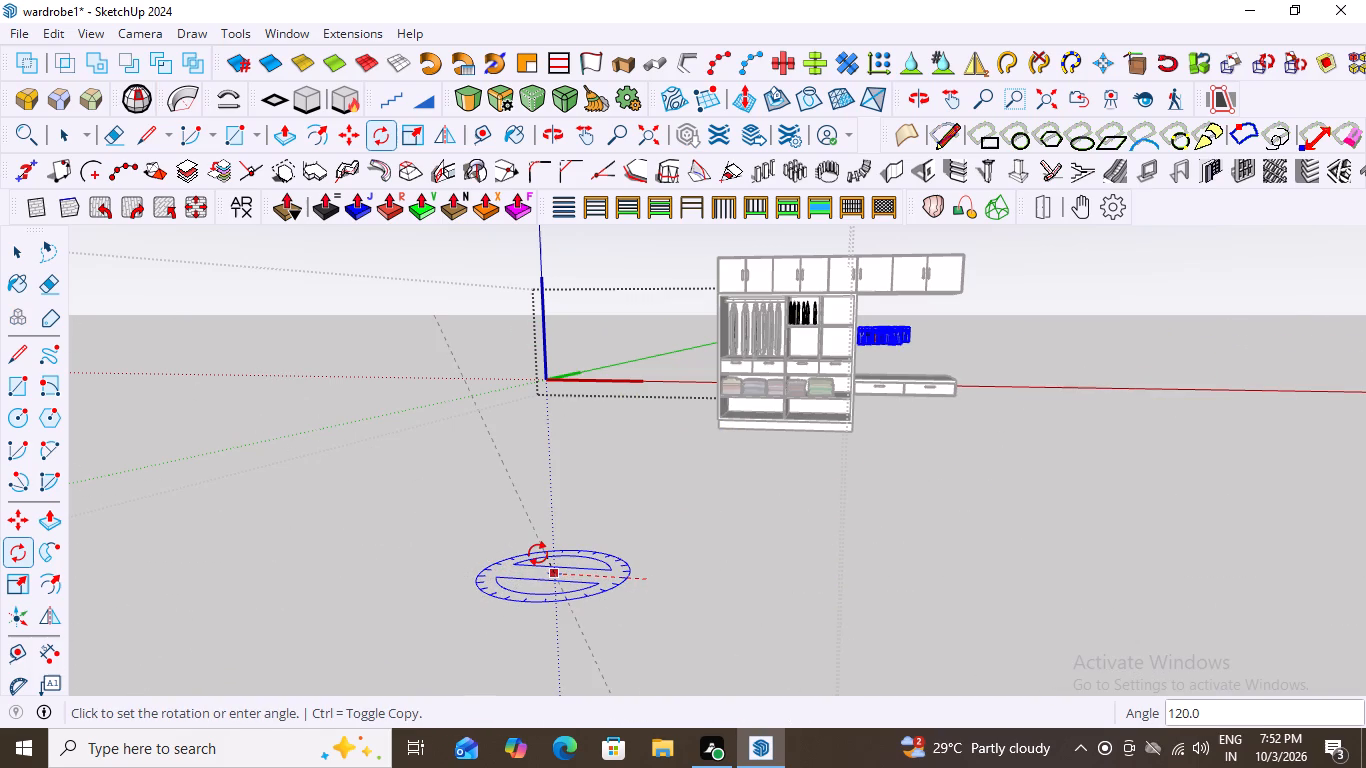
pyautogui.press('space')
# Rotate the nine selected tops 270 degrees about the lower corner of the light blue top and leave the group.
pyautogui.scroll(2, 569, 597)
pyautogui.scroll(-7, 648, 570)
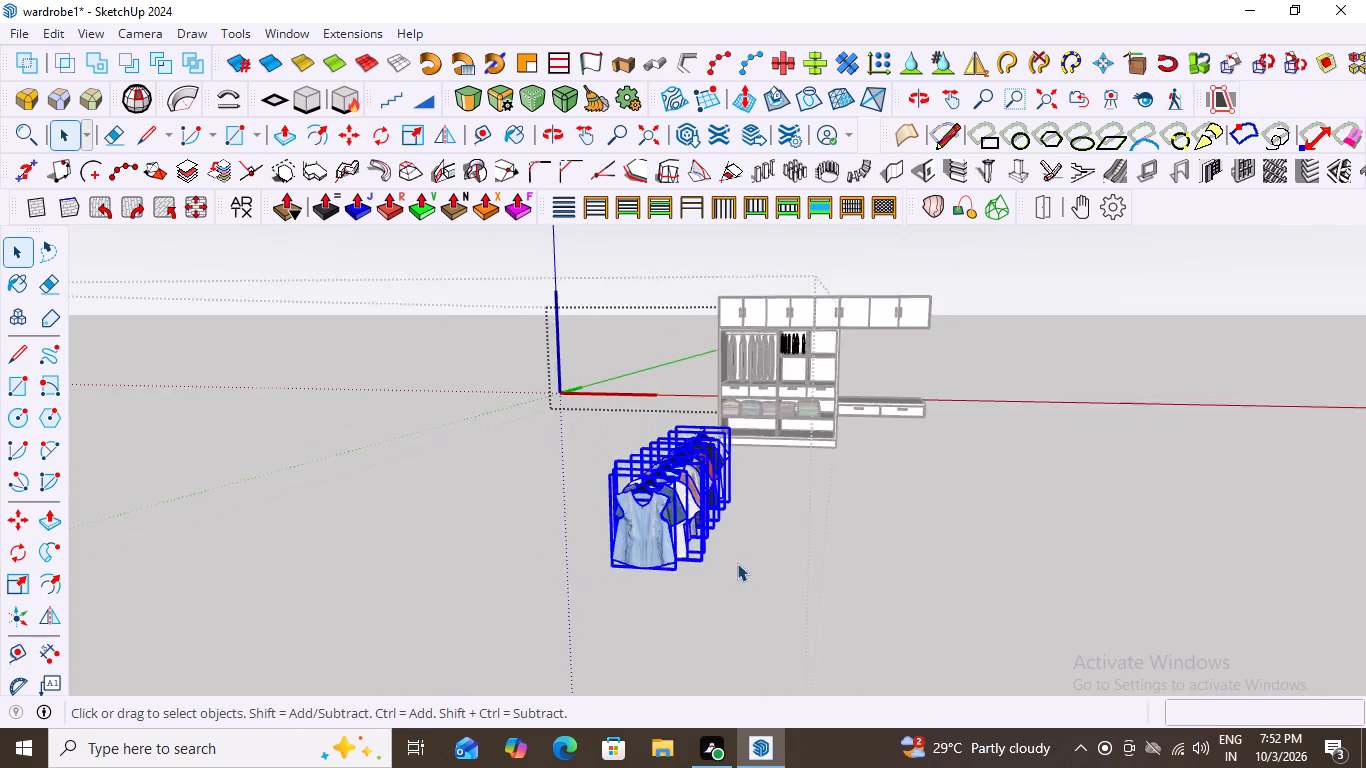
pyautogui.scroll(-1, 737, 563)
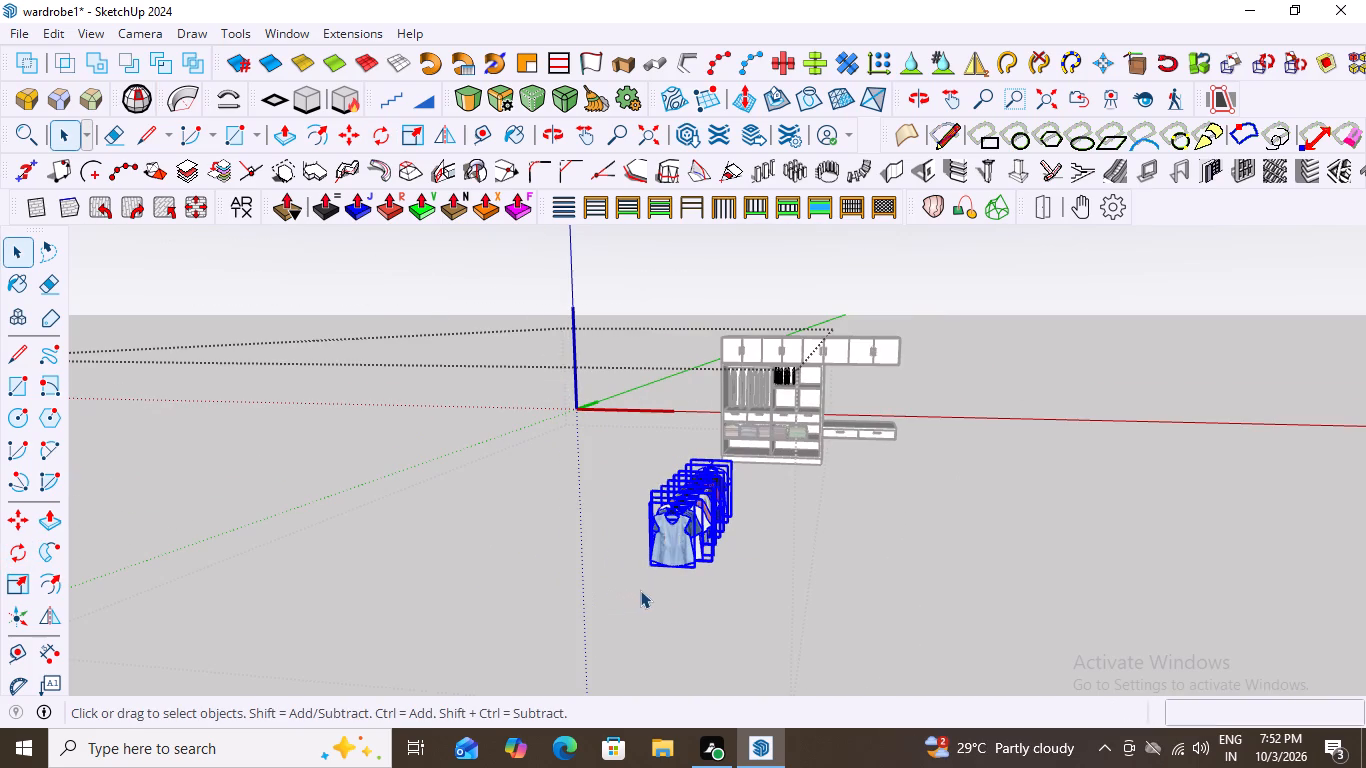
pyautogui.press('q')
pyautogui.click(650, 571)
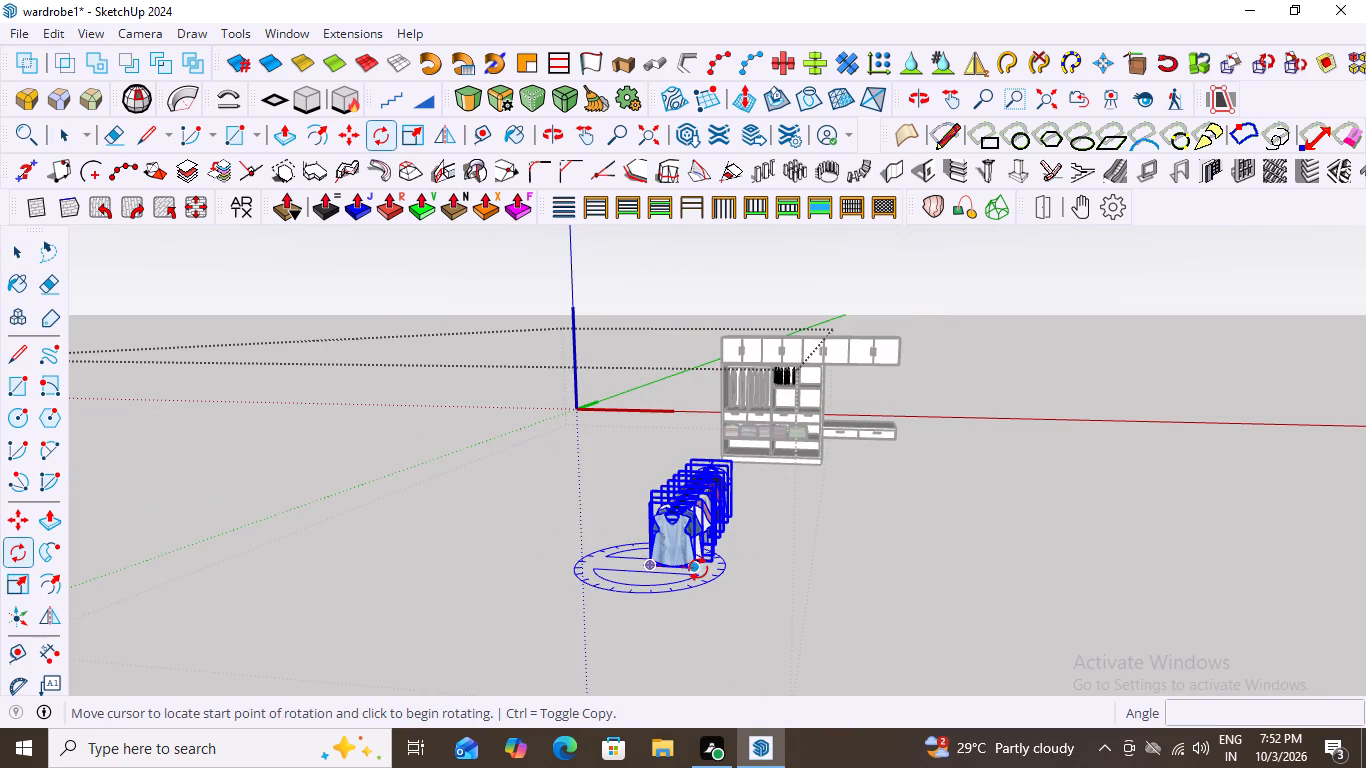
pyautogui.click(699, 569)
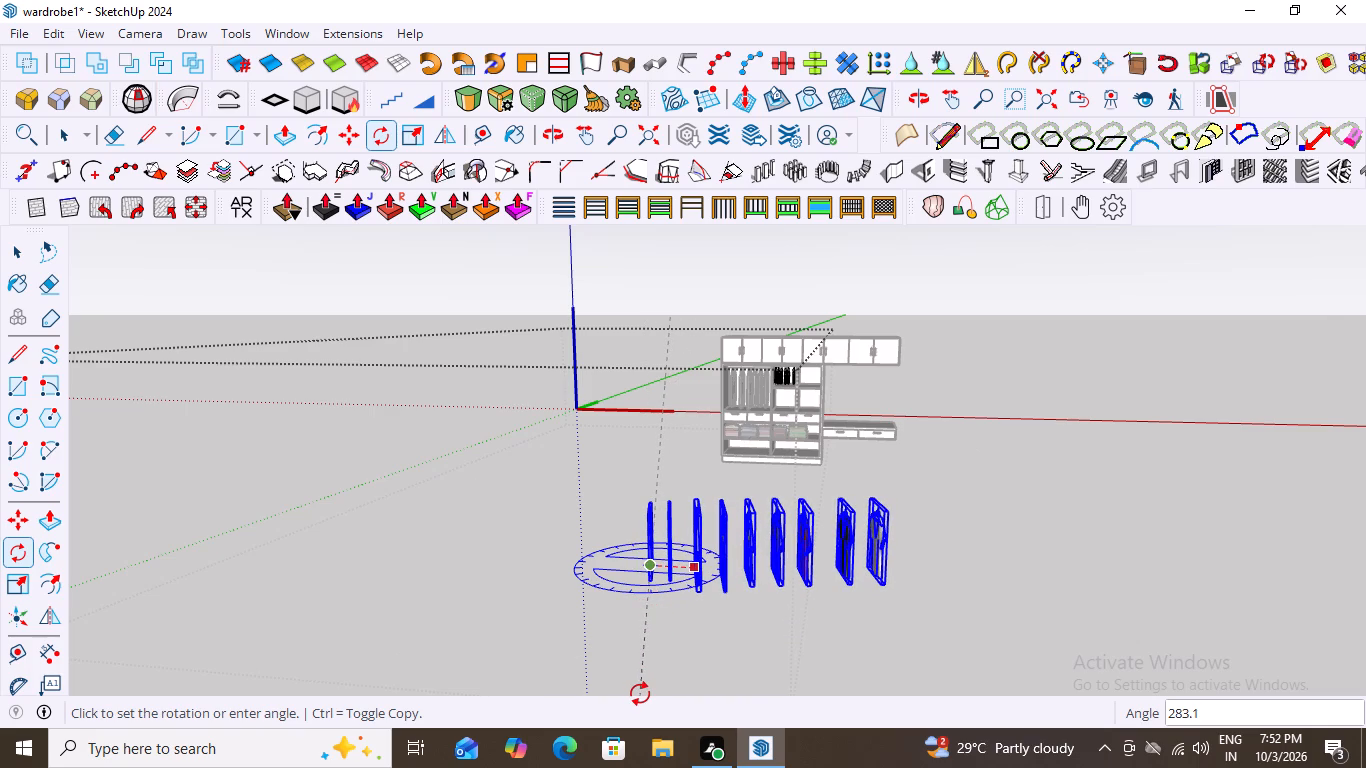
pyautogui.write('270')
pyautogui.press('Return')
pyautogui.press('space')
pyautogui.click(996, 555)
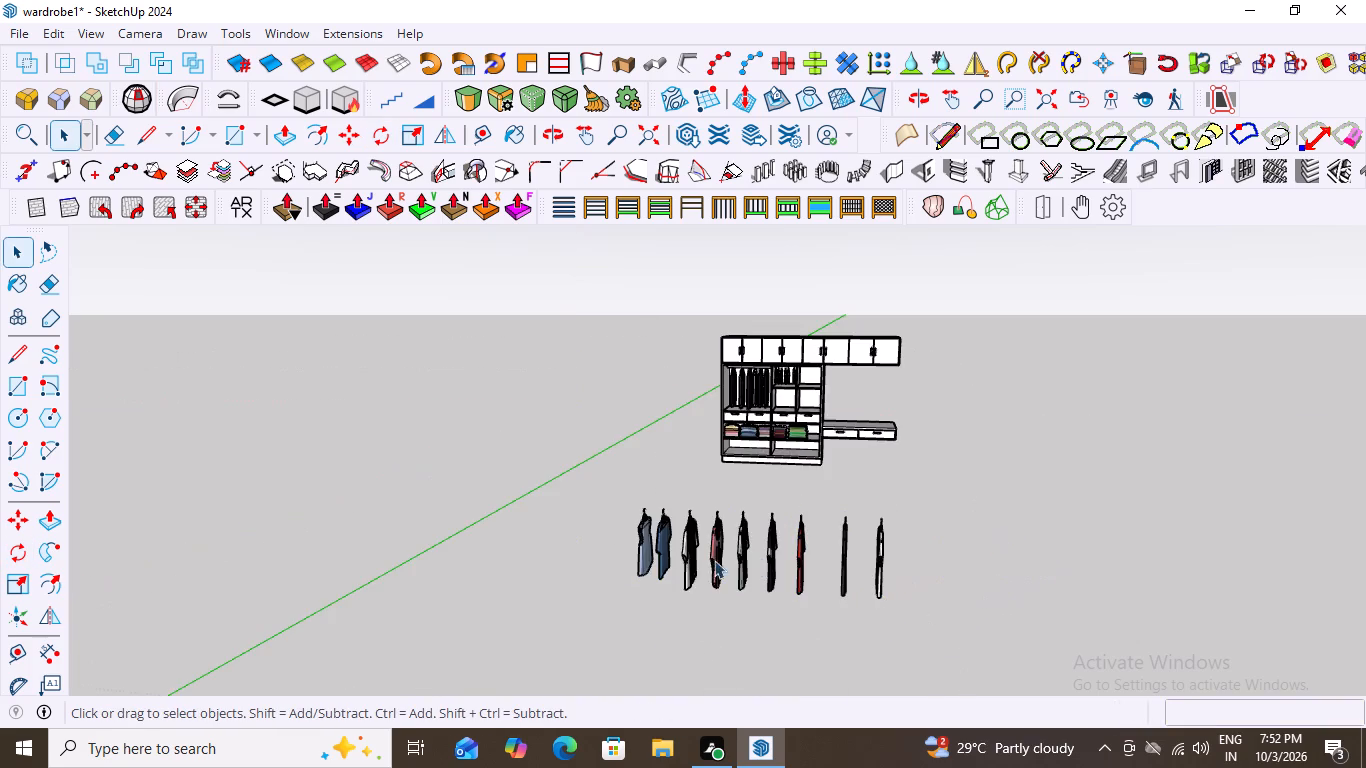
# Reopen the clothes group and move the dark blue denim top about 5 1/2" along the red axis towards the light blue top.
pyautogui.moveTo(770, 562); pyautogui.dragTo(893, 532, button='middle')
pyautogui.scroll(4, 706, 567)
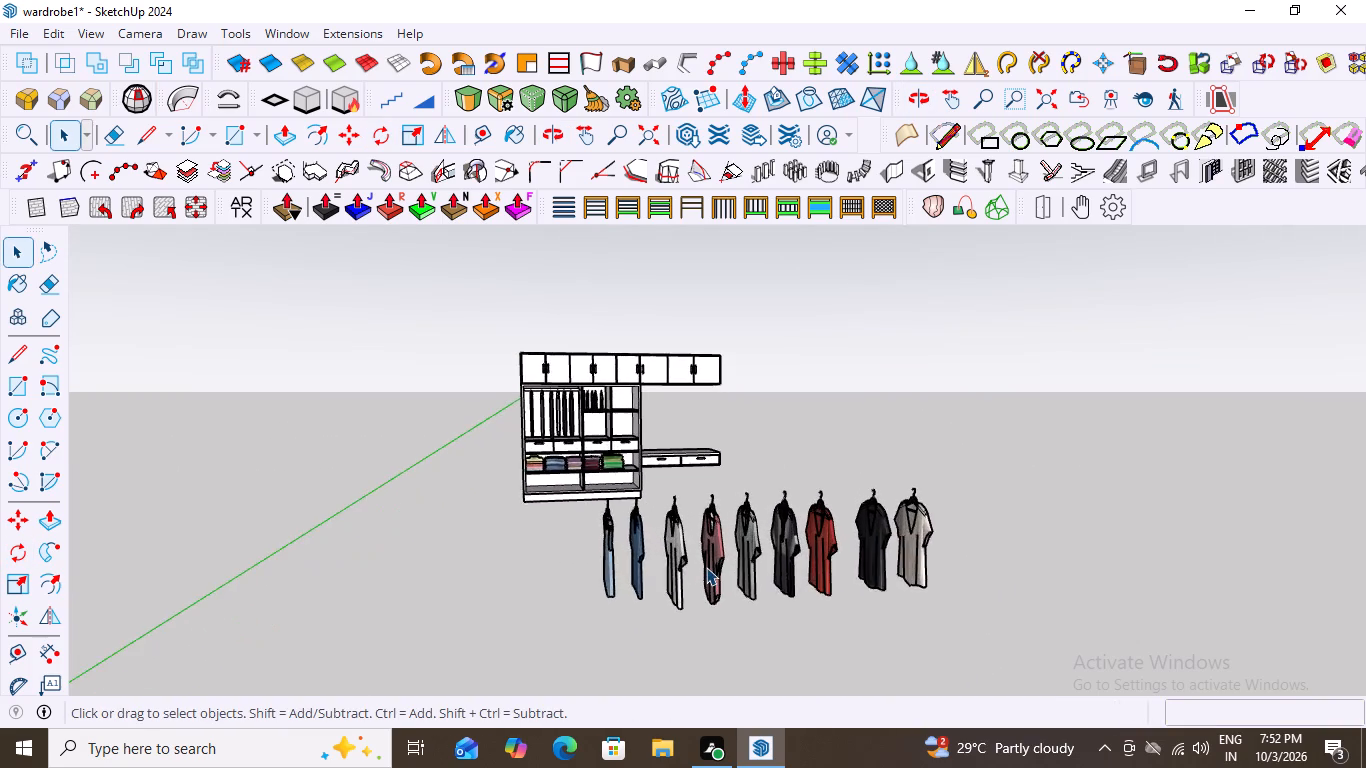
pyautogui.scroll(5, 706, 567)
pyautogui.click(584, 516)
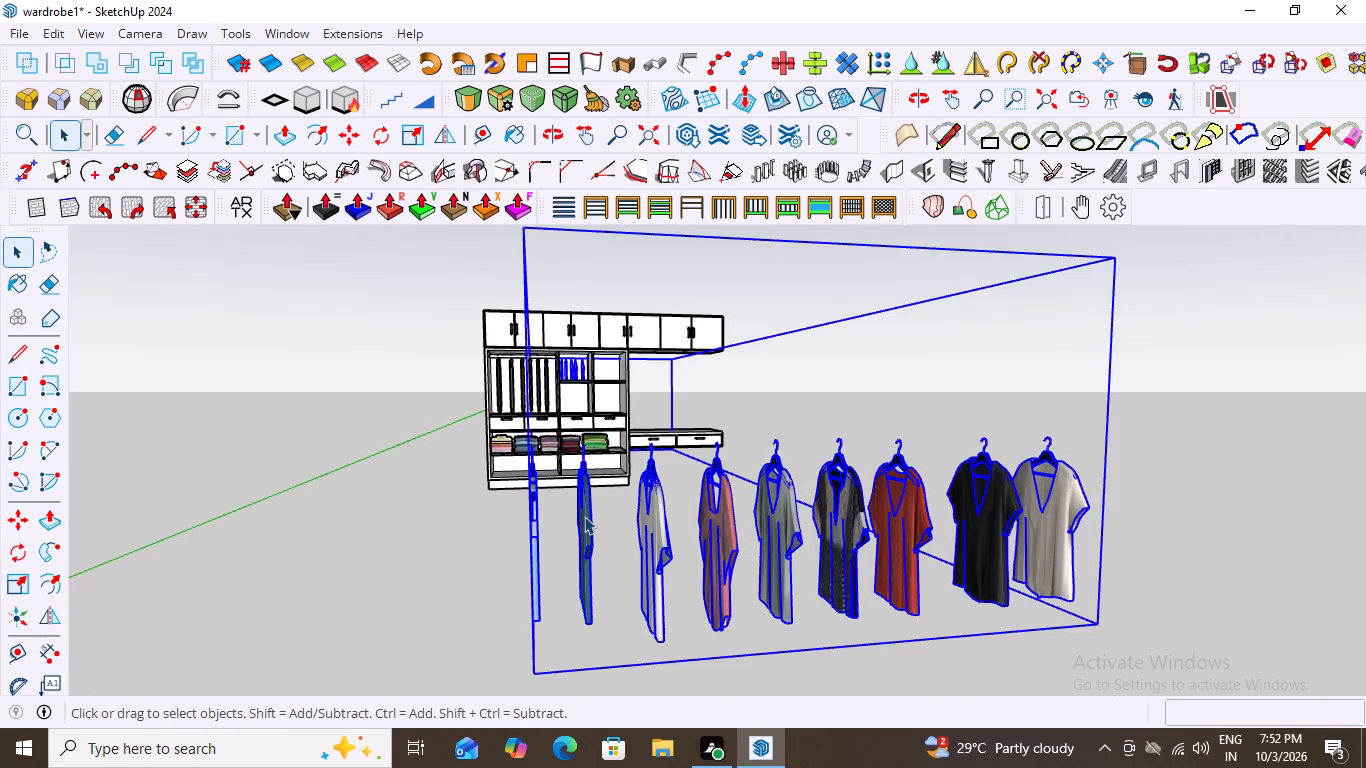
pyautogui.doubleClick(584, 516)
pyautogui.click(584, 516)
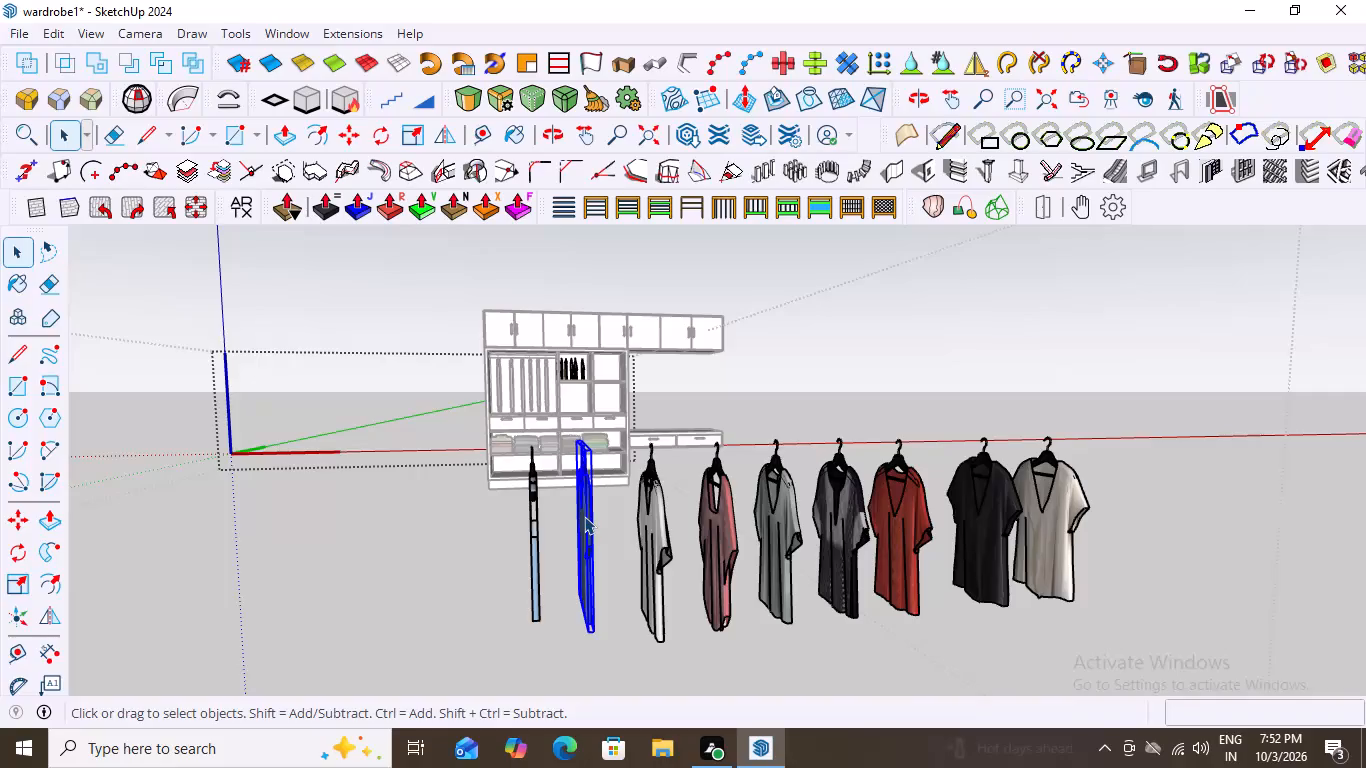
pyautogui.press('m')
pyautogui.click(591, 631)
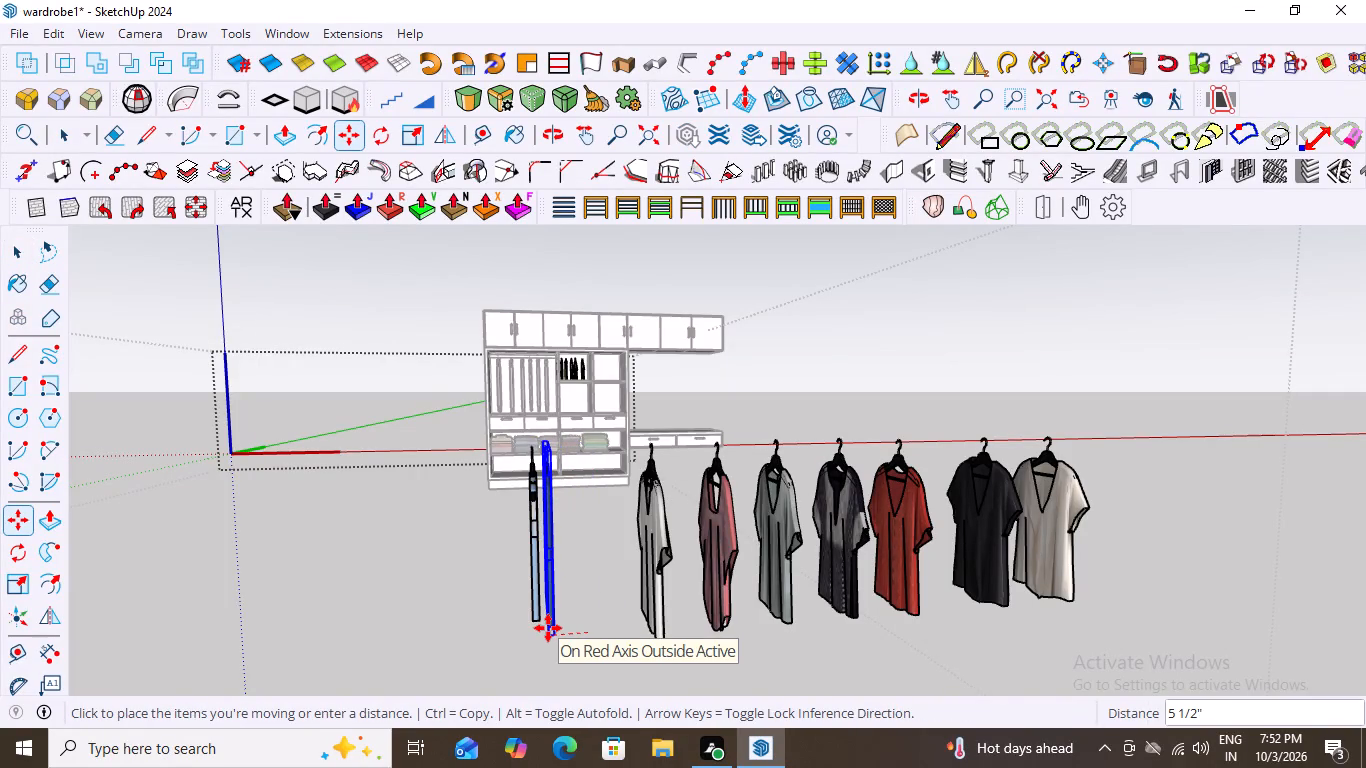
pyautogui.click(548, 628)
pyautogui.click(663, 645)
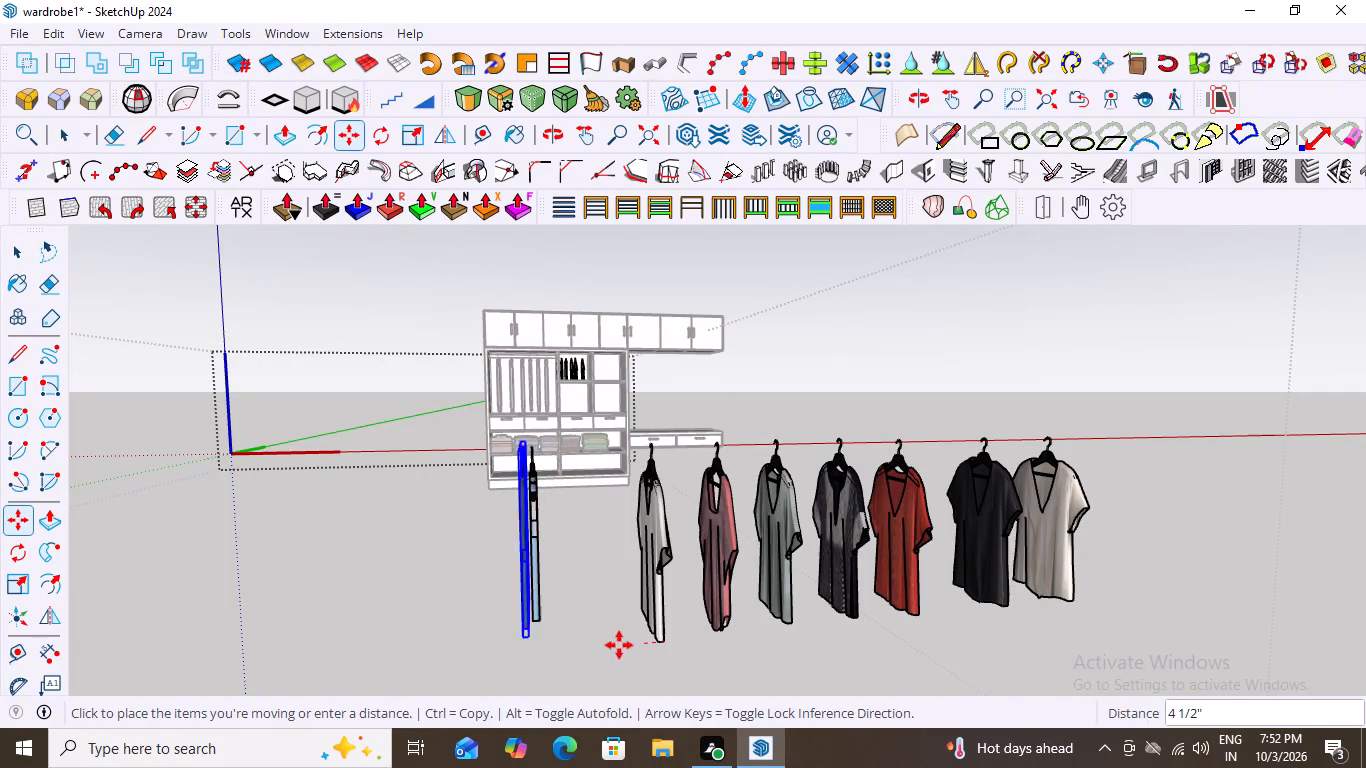
pyautogui.press('Escape')
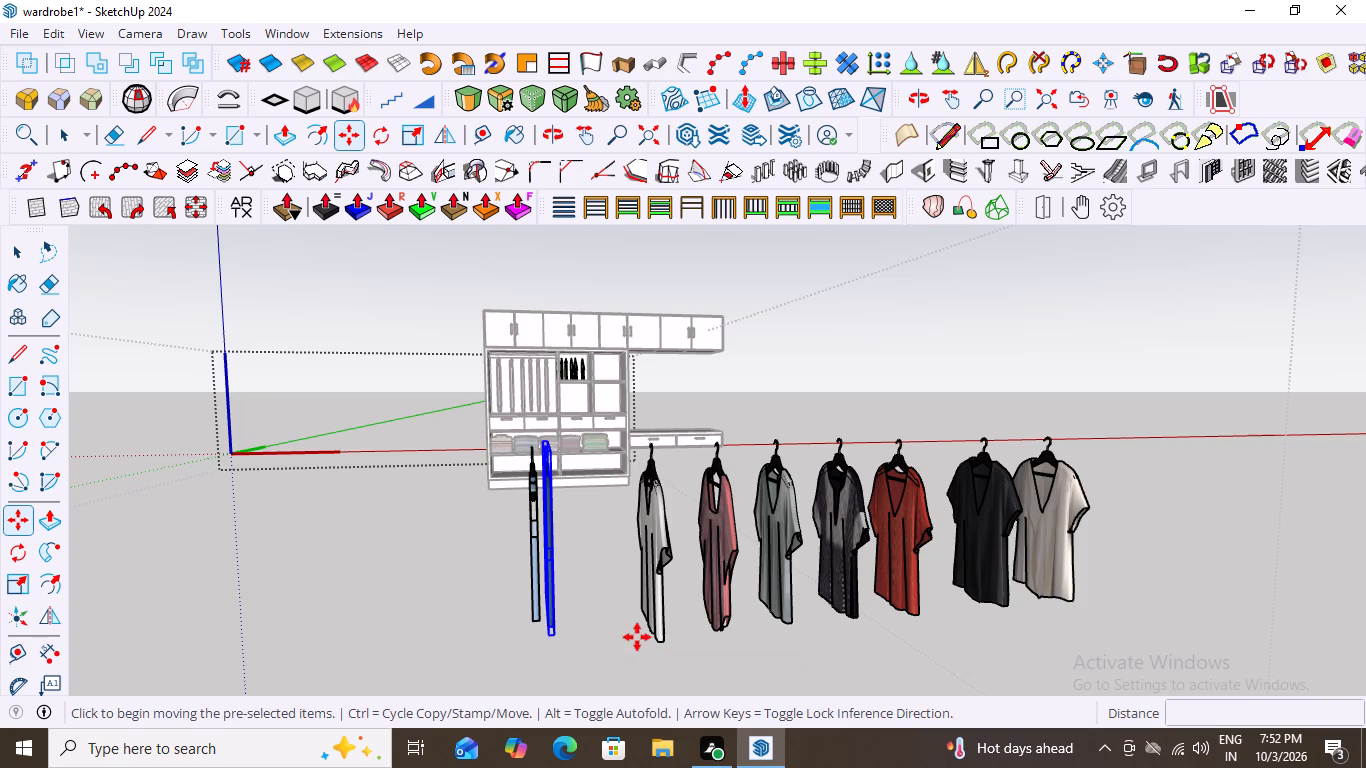
pyautogui.press('space')
# Move the white top about 1' 6 1/2" to hang close beside the dark blue denim top.
pyautogui.click(666, 622)
pyautogui.click(655, 613)
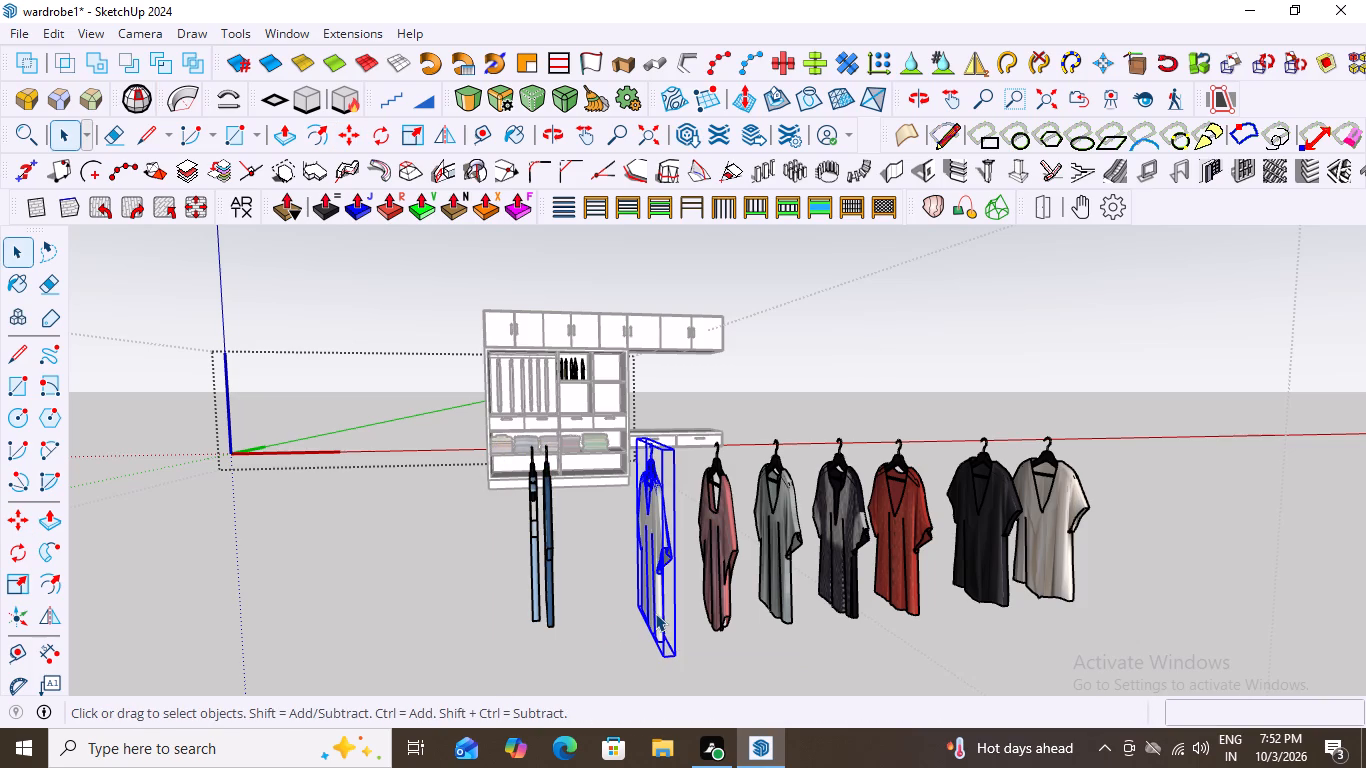
pyautogui.press('m')
pyautogui.click(662, 655)
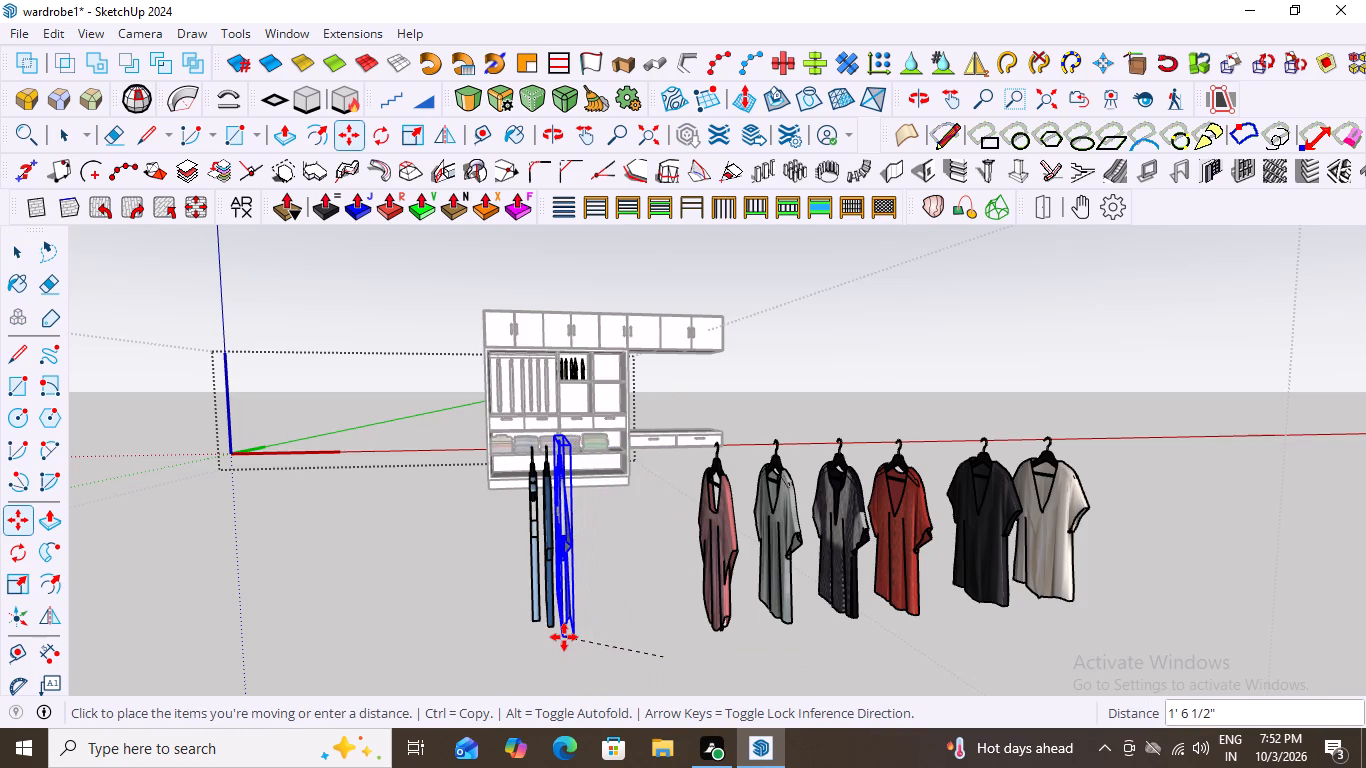
pyautogui.click(564, 637)
pyautogui.press('space')
# Shift the white top about 10" along the green axis to line it up with the two blue tops.
pyautogui.scroll(-1, 603, 560)
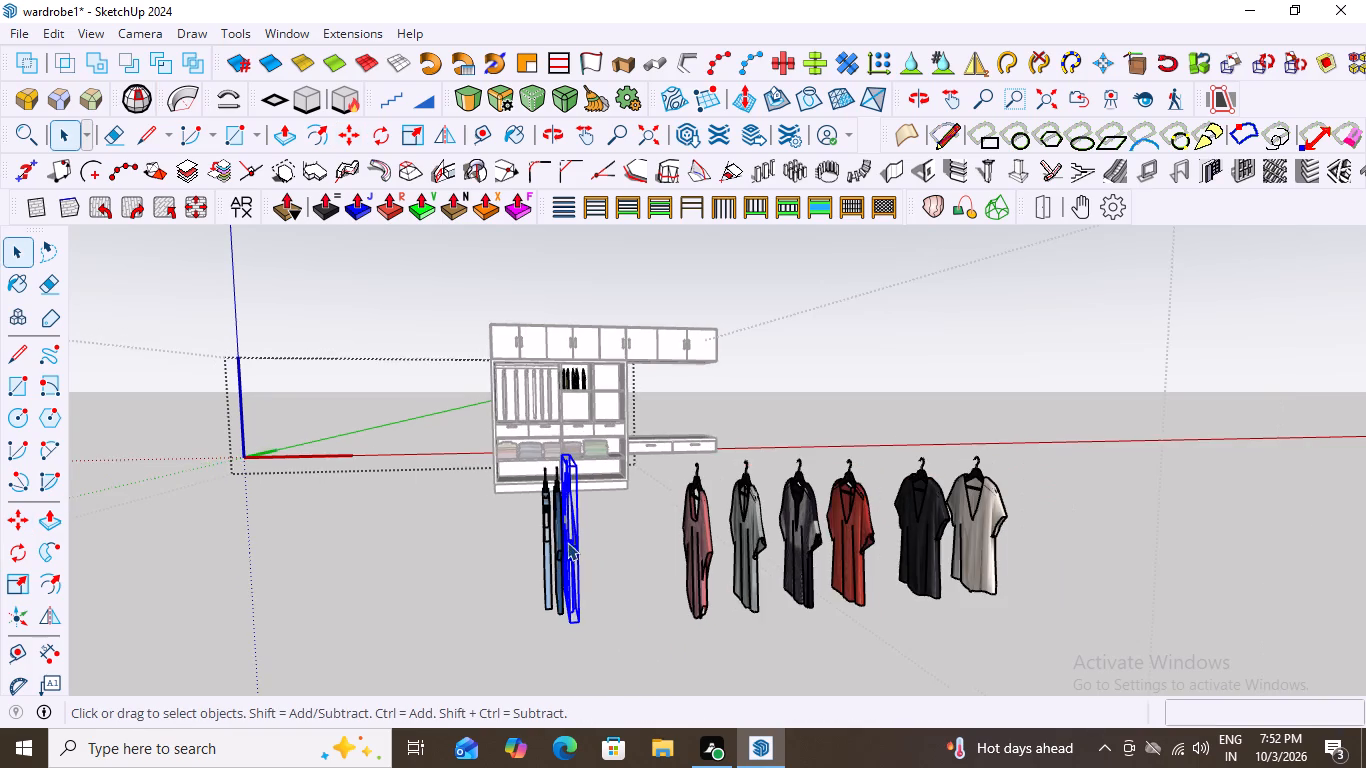
pyautogui.moveTo(567, 542); pyautogui.dragTo(669, 603, button='middle')
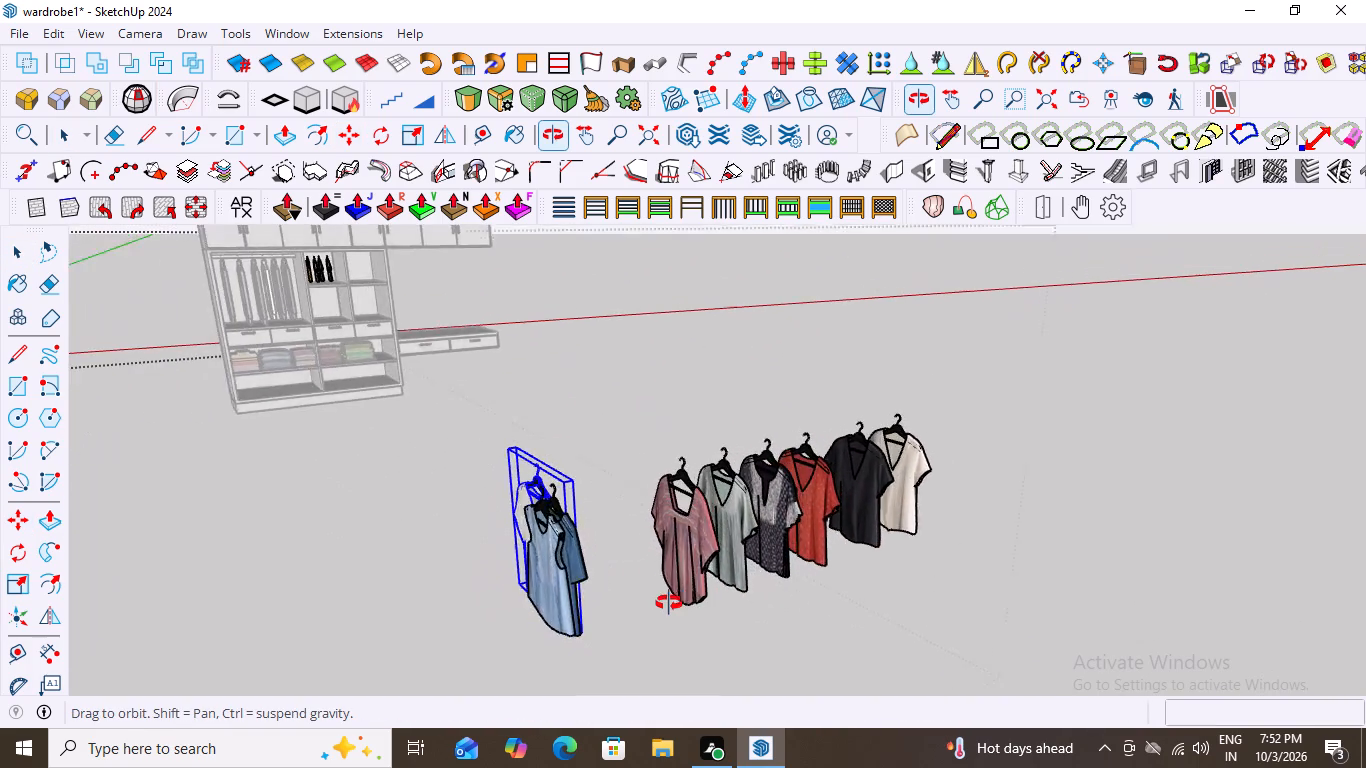
pyautogui.moveTo(669, 603); pyautogui.dragTo(383, 549, button='middle')
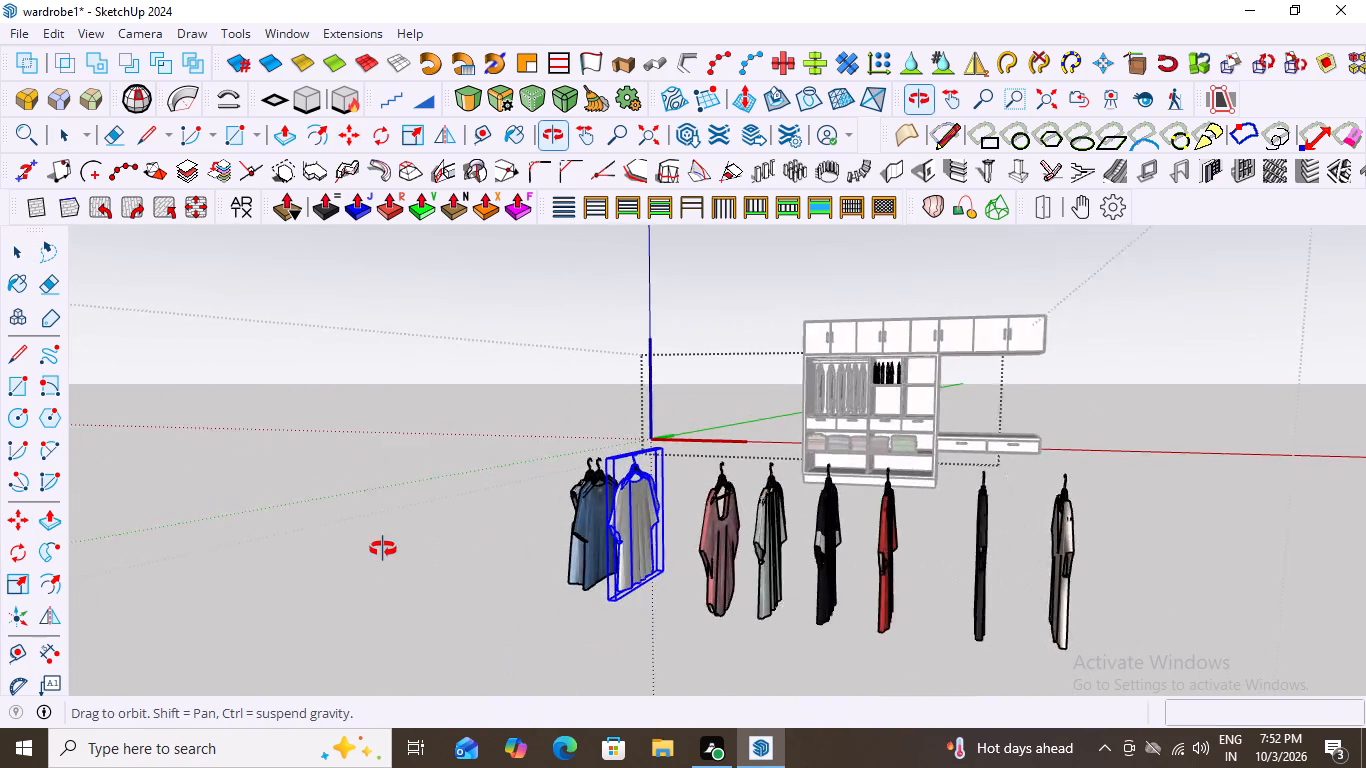
pyautogui.moveTo(383, 549); pyautogui.dragTo(549, 573, button='middle')
pyautogui.scroll(3, 593, 622)
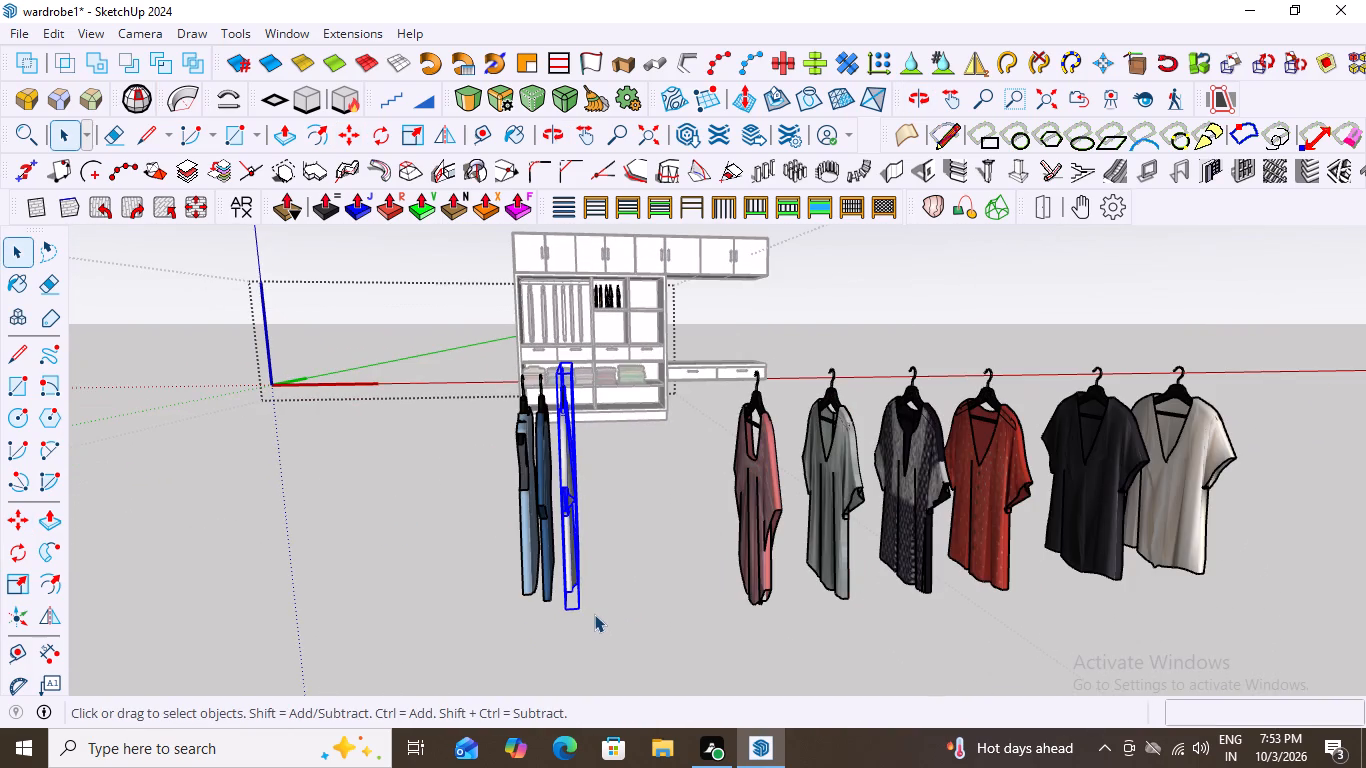
pyautogui.press('m')
pyautogui.click(566, 614)
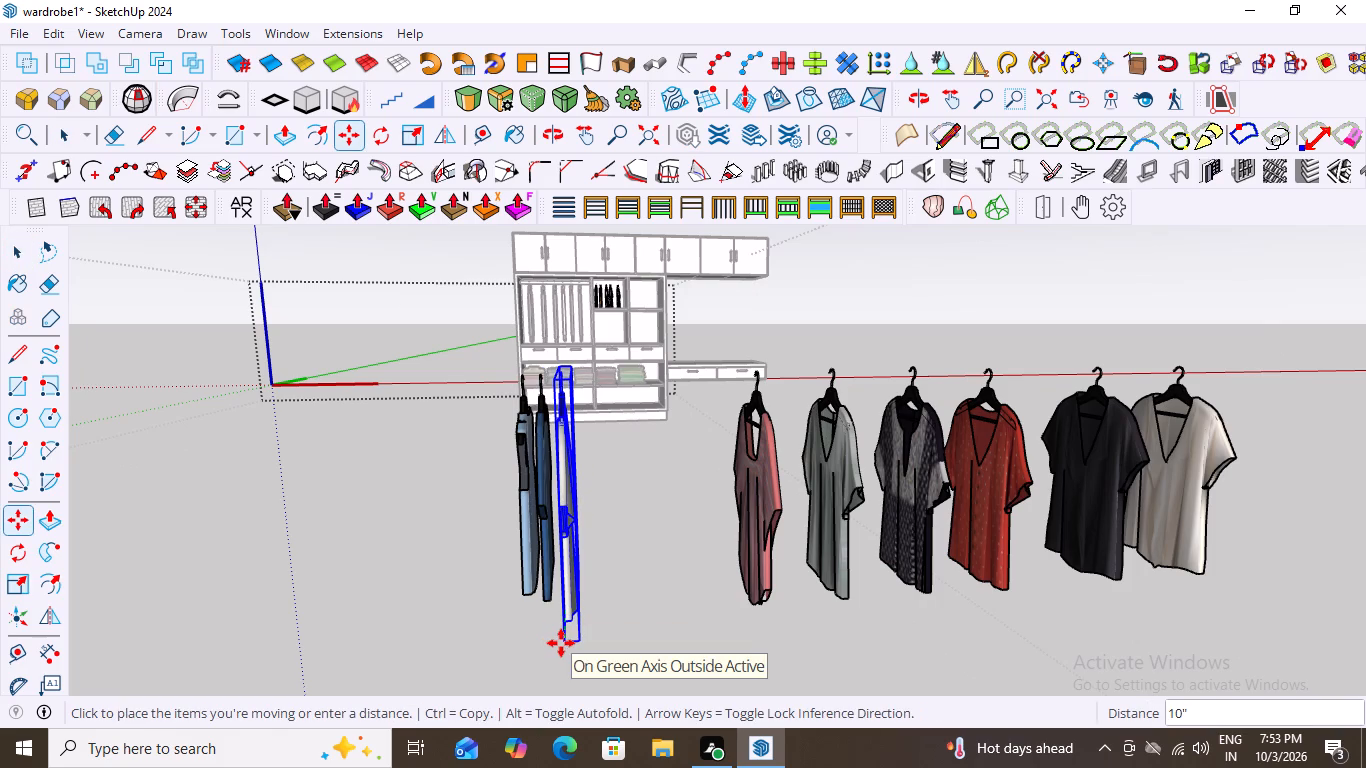
pyautogui.click(561, 643)
pyautogui.press('space')
# Move the pink top about 1' 9" along the red axis to sit next to the white top.
pyautogui.scroll(-2, 632, 577)
pyautogui.moveTo(648, 581); pyautogui.dragTo(840, 613, button='middle')
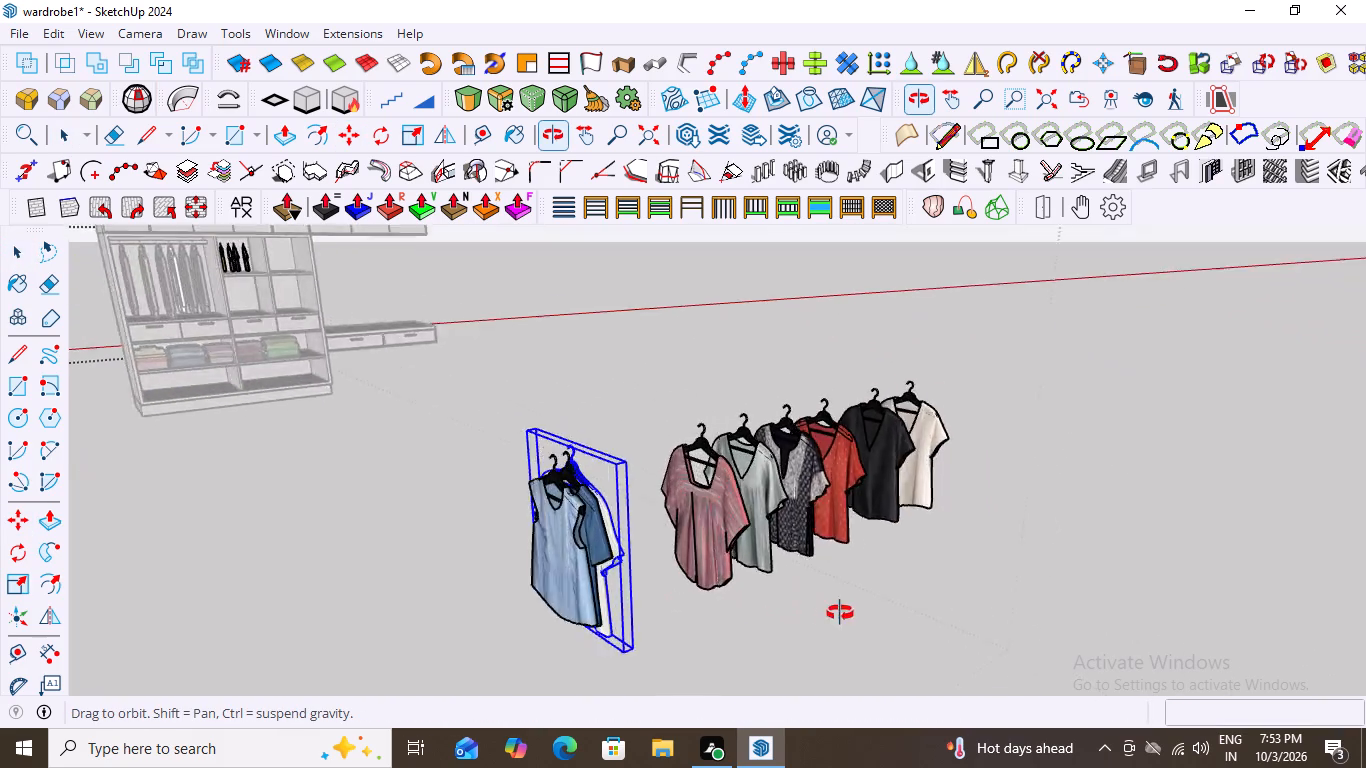
pyautogui.moveTo(840, 613); pyautogui.dragTo(623, 606, button='middle')
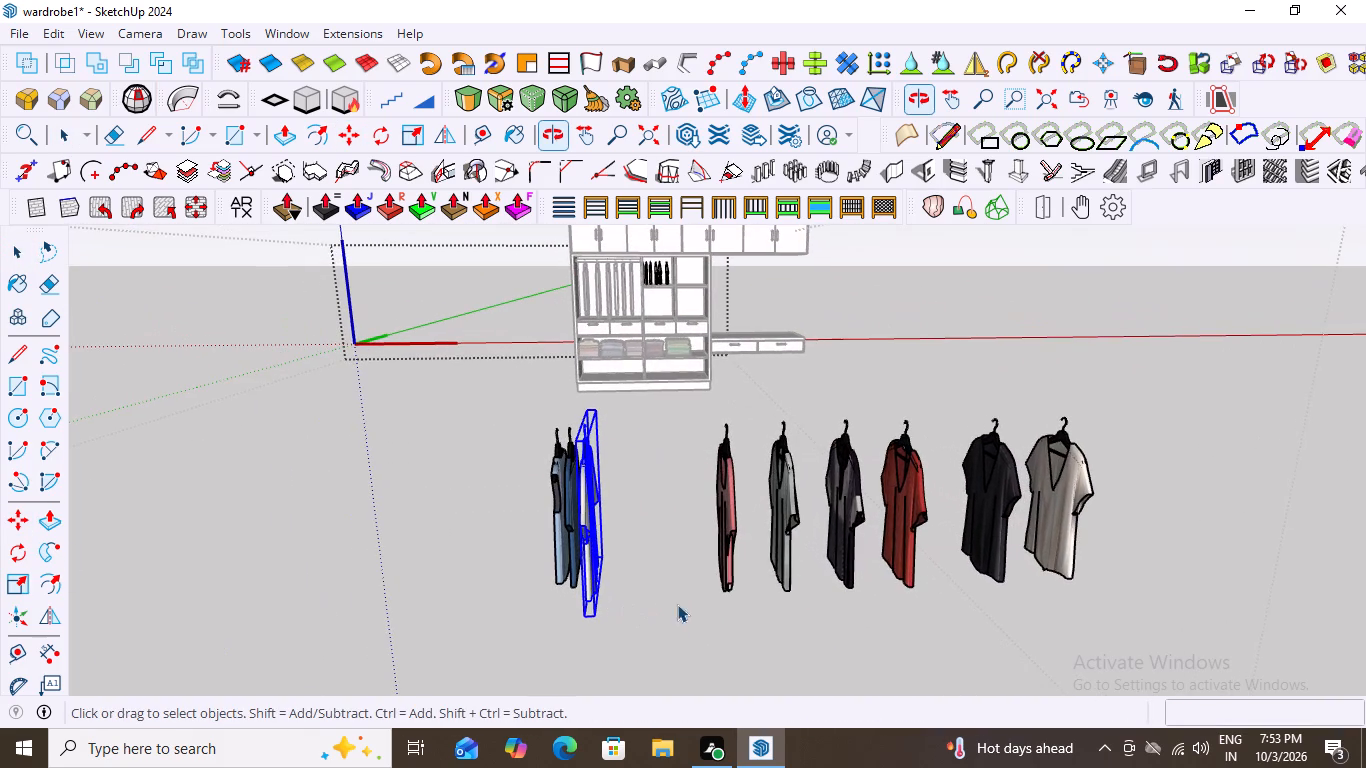
pyautogui.scroll(3, 714, 582)
pyautogui.click(737, 572)
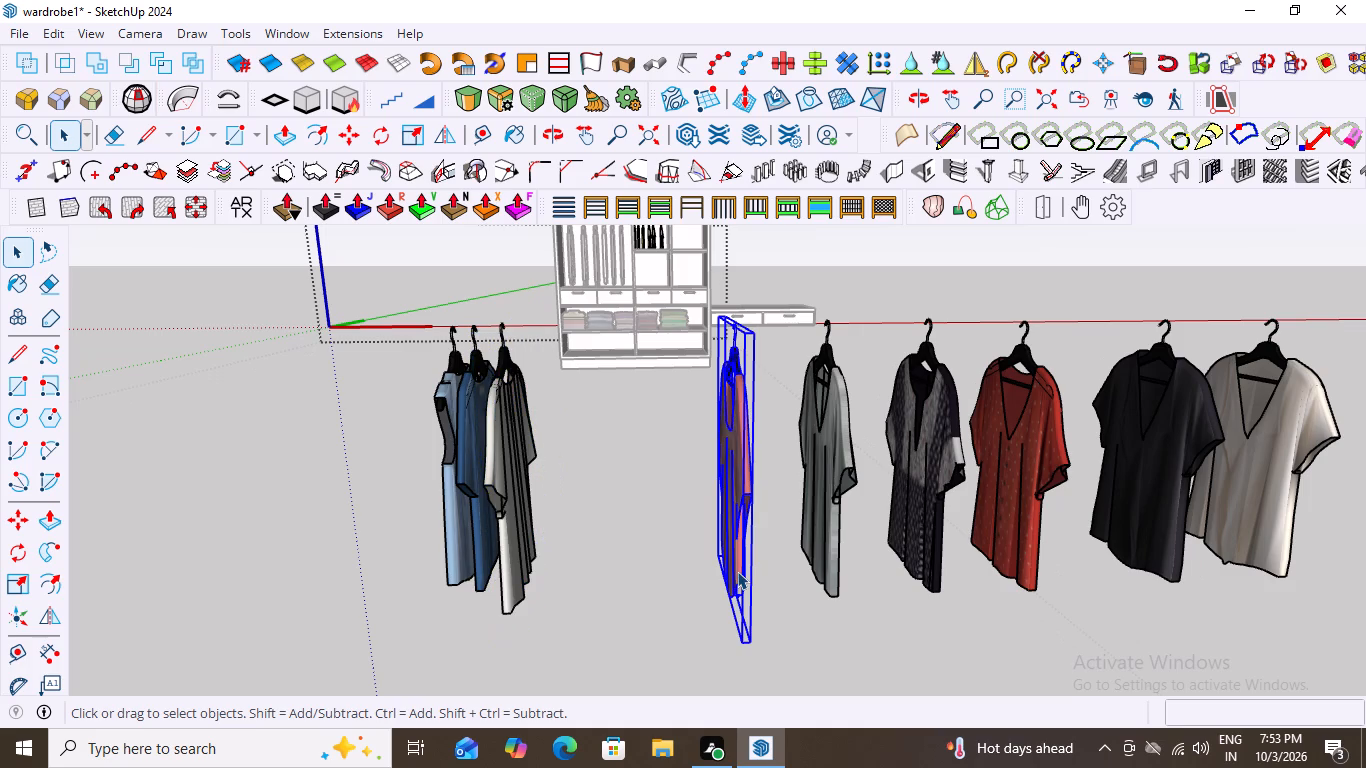
pyautogui.press('m')
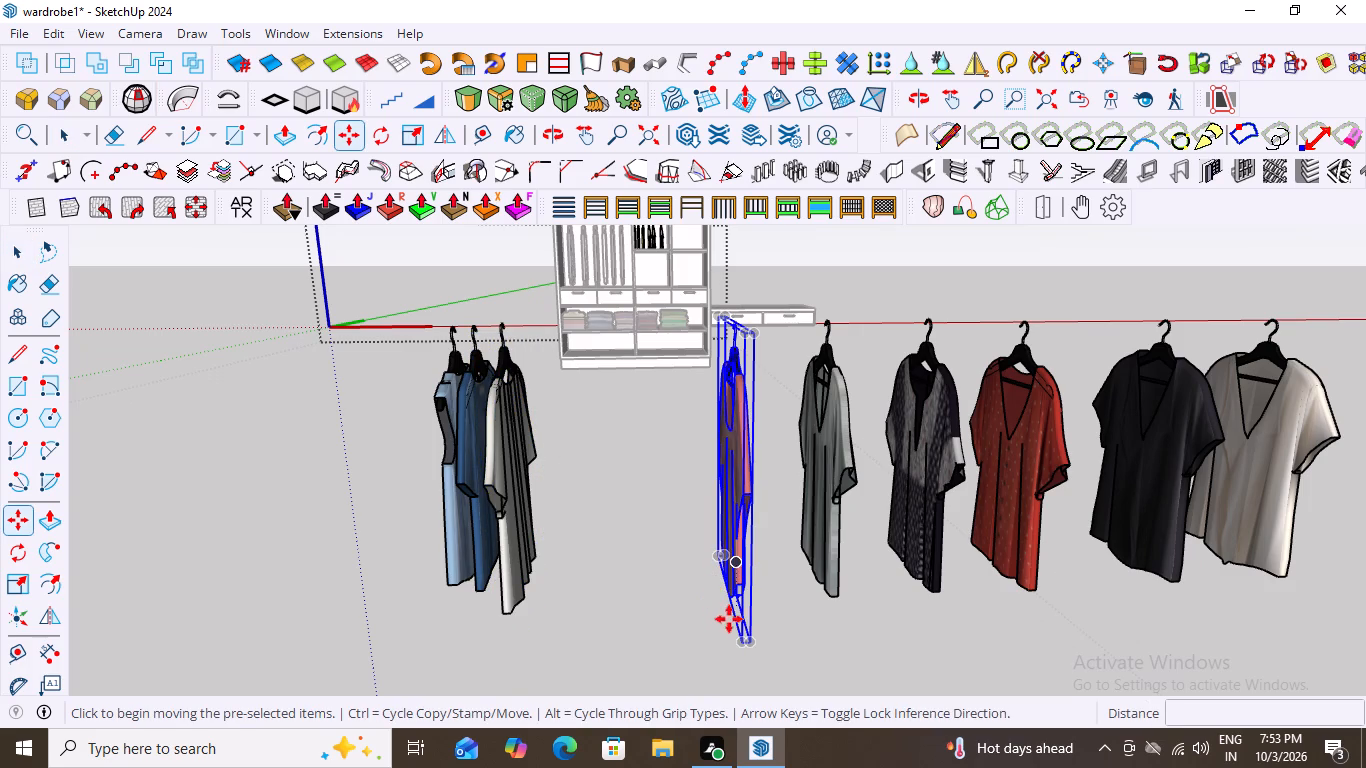
pyautogui.click(744, 642)
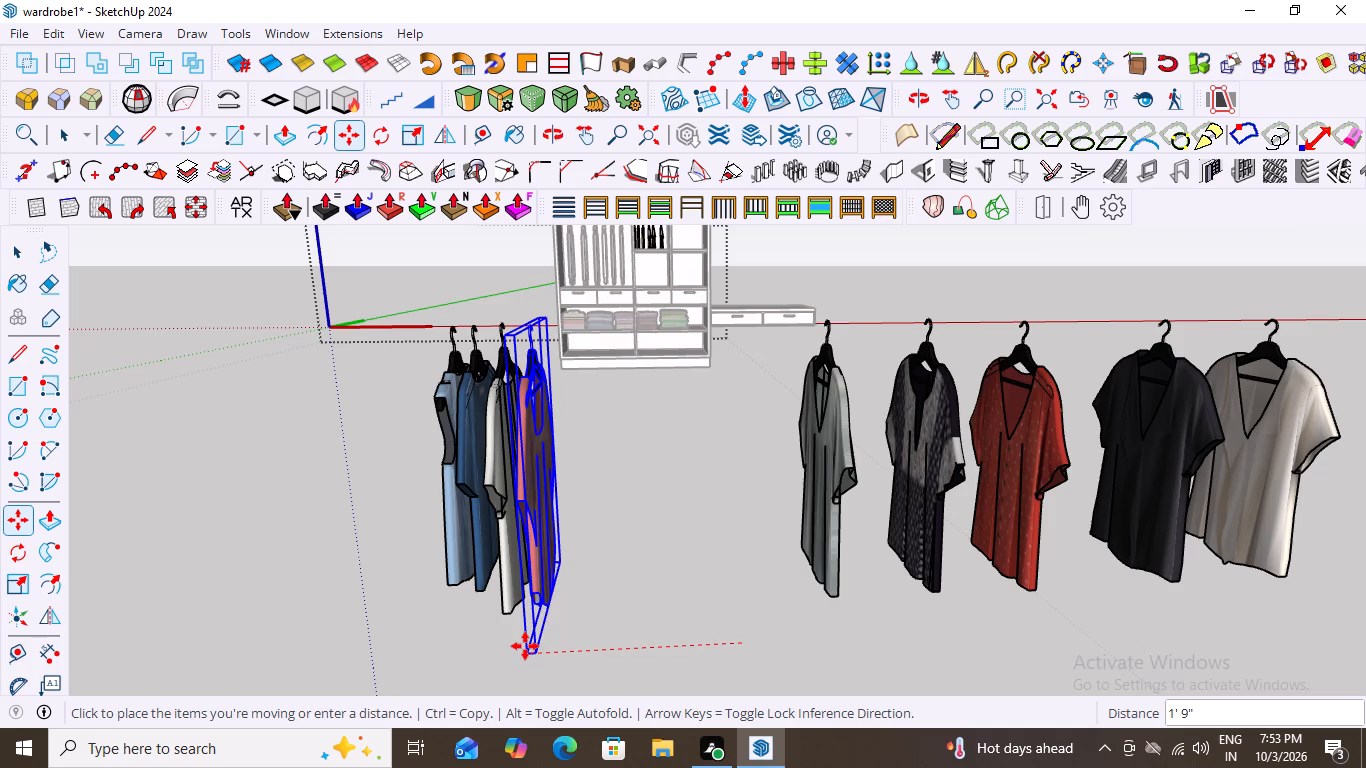
pyautogui.click(525, 646)
pyautogui.press('space')
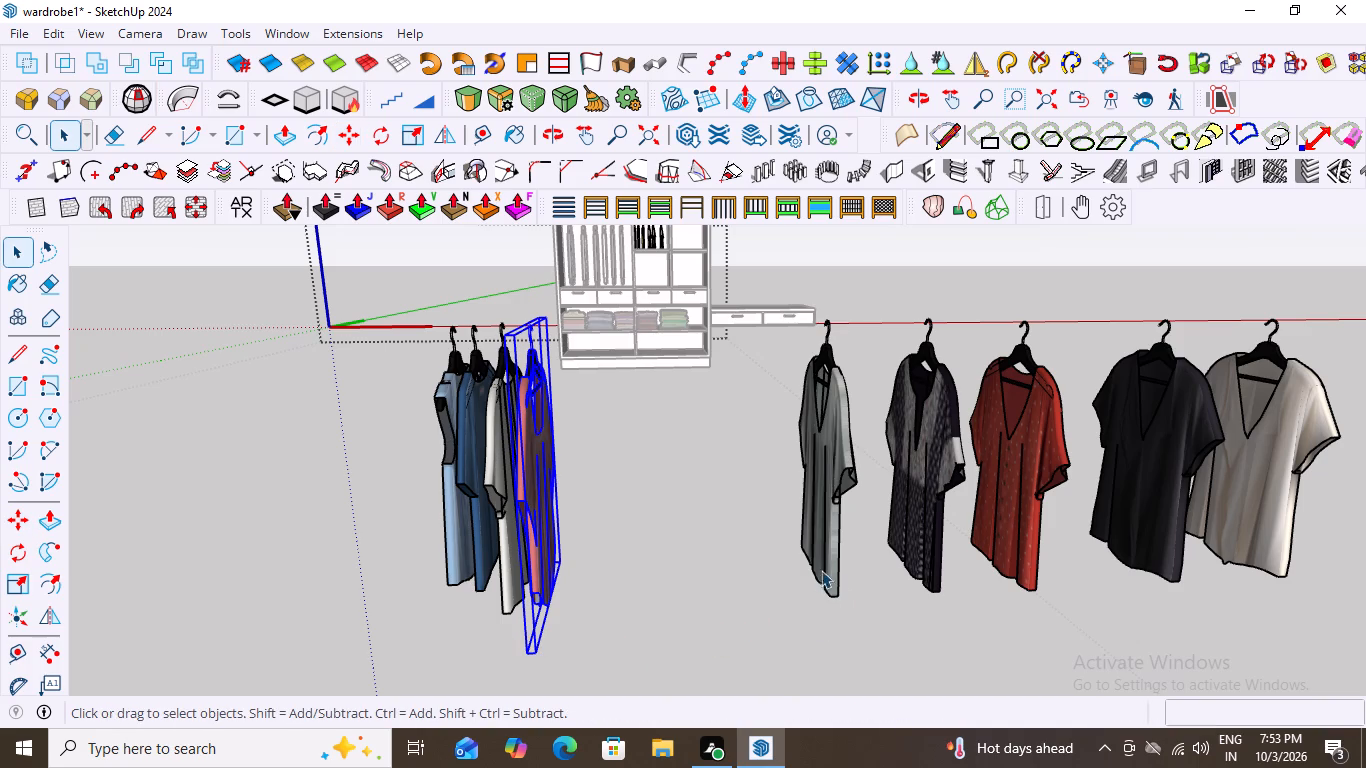
# Move the light grey top about 2' 4 1/2" along the red axis to sit next to the pink top.
pyautogui.click(831, 569)
pyautogui.press('m')
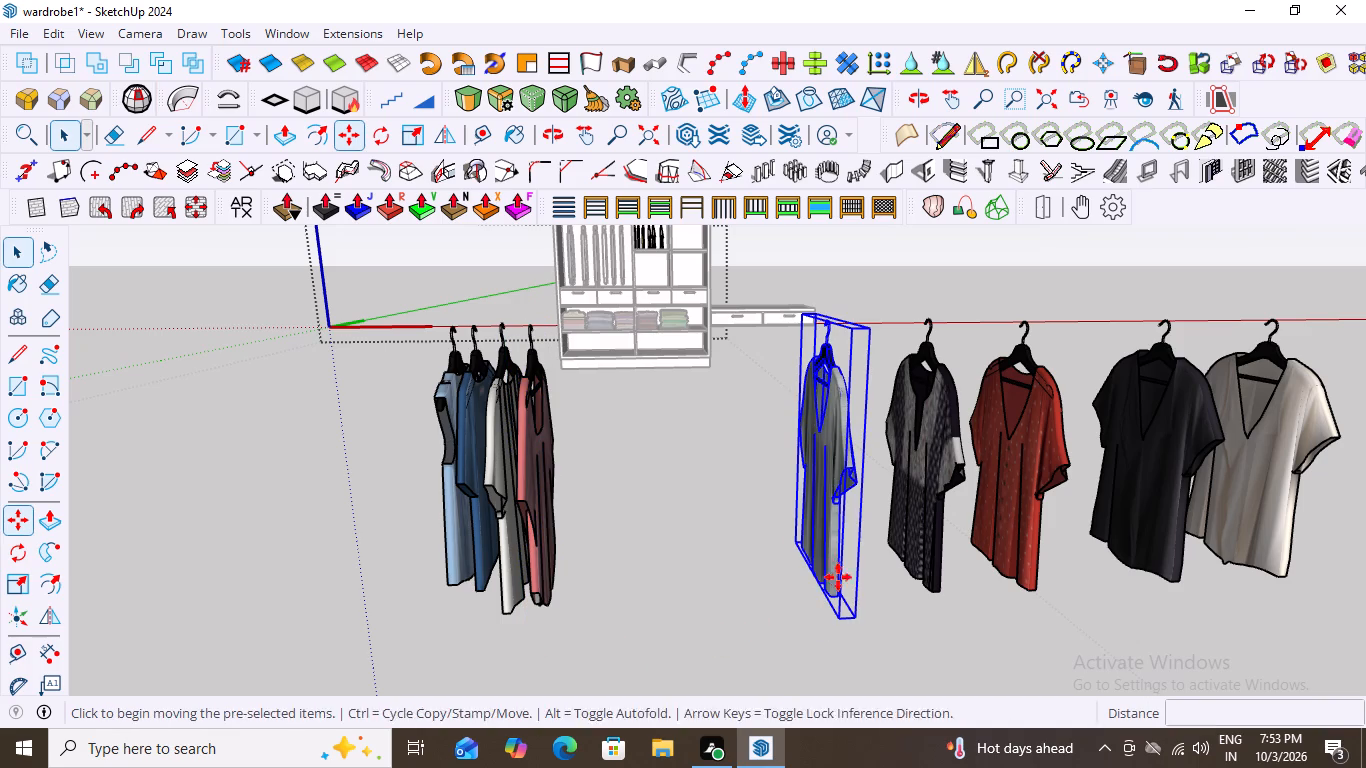
pyautogui.click(837, 618)
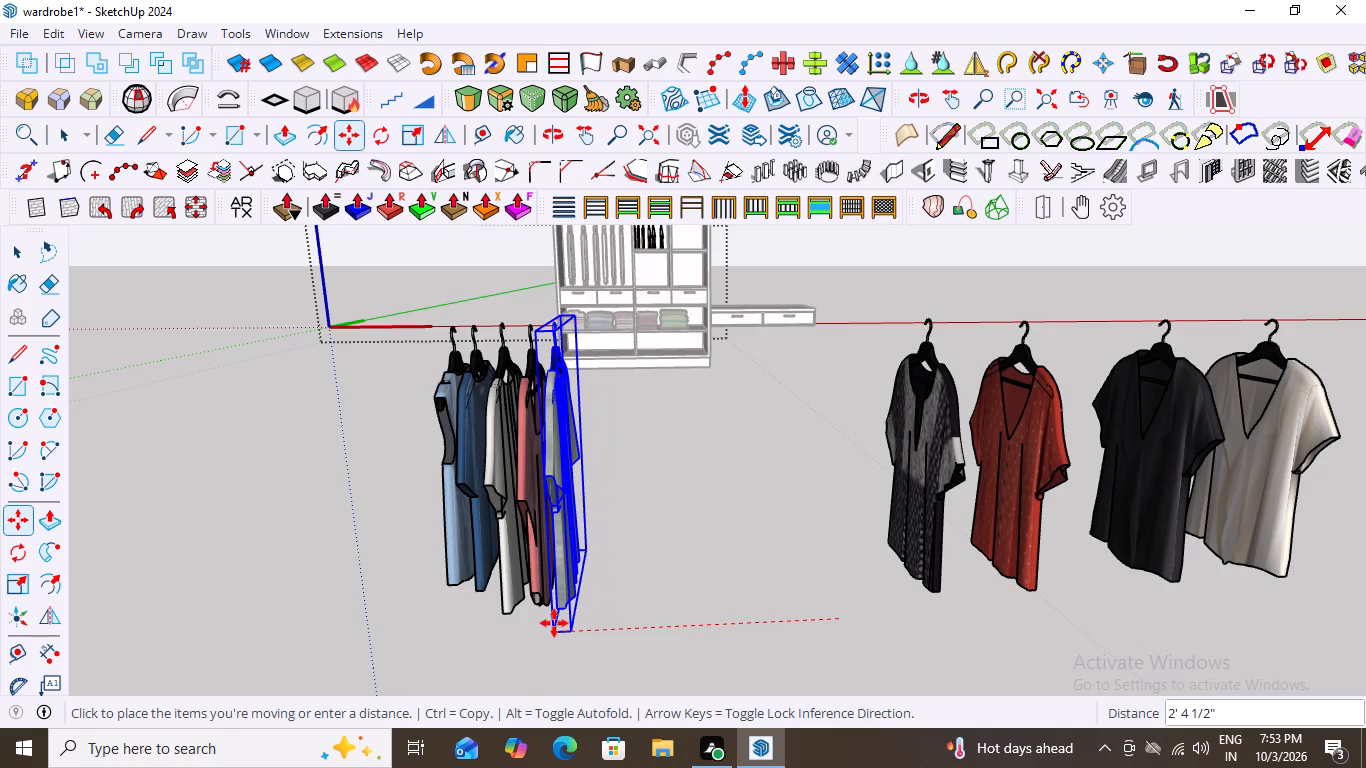
pyautogui.click(554, 623)
pyautogui.press('space')
# Move the black-and-grey patterned top about 3' 2" along the red axis to sit next to the light grey top.
pyautogui.scroll(-6, 794, 562)
pyautogui.moveTo(733, 566); pyautogui.dragTo(761, 555, button='middle')
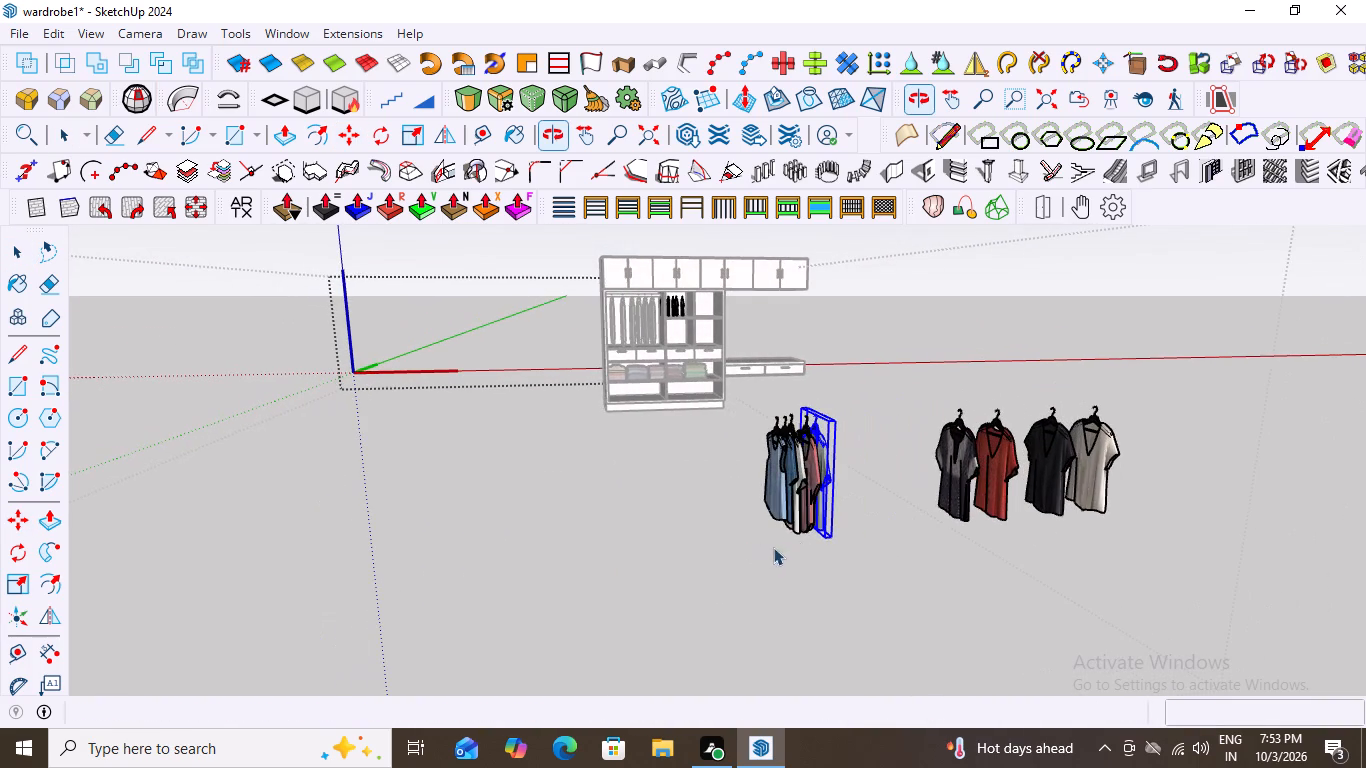
pyautogui.scroll(11, 792, 514)
pyautogui.scroll(-7, 721, 497)
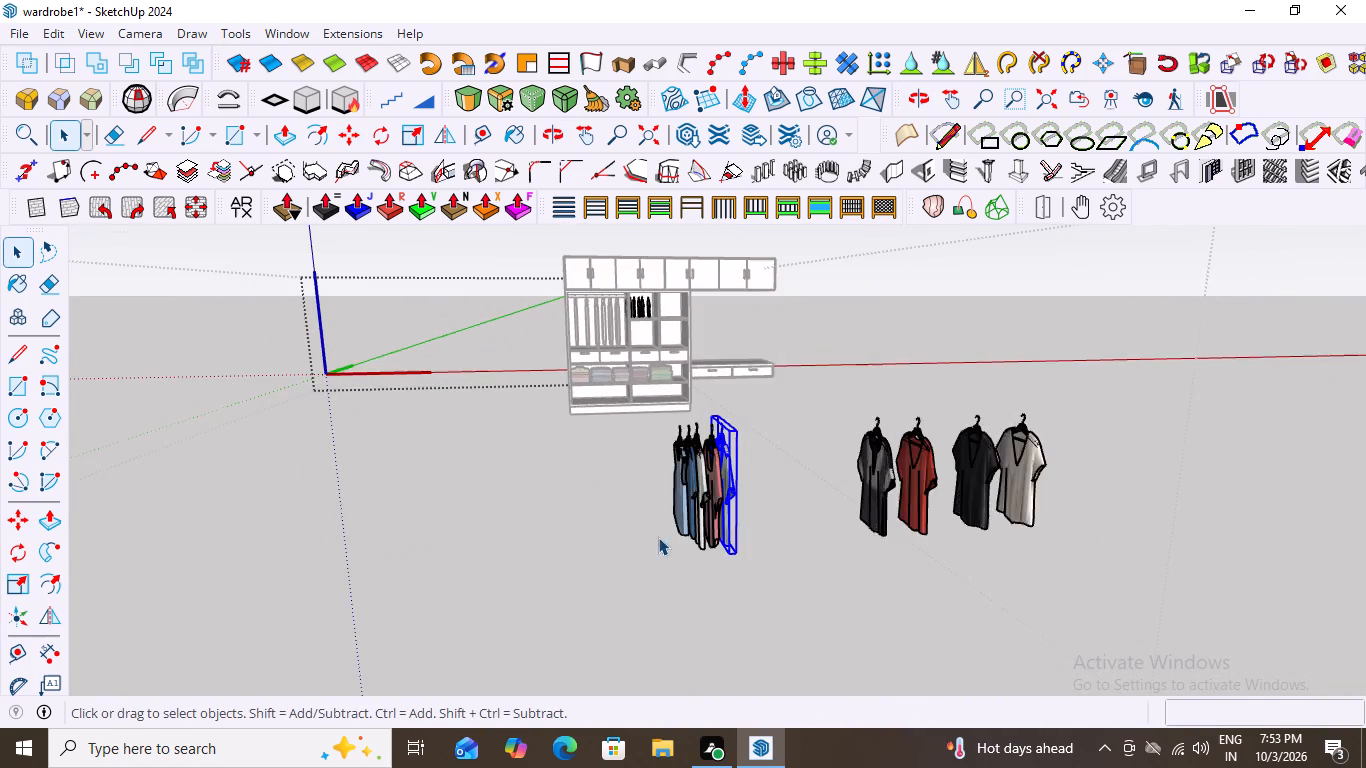
pyautogui.scroll(-1, 658, 537)
pyautogui.scroll(4, 910, 504)
pyautogui.scroll(-2, 866, 505)
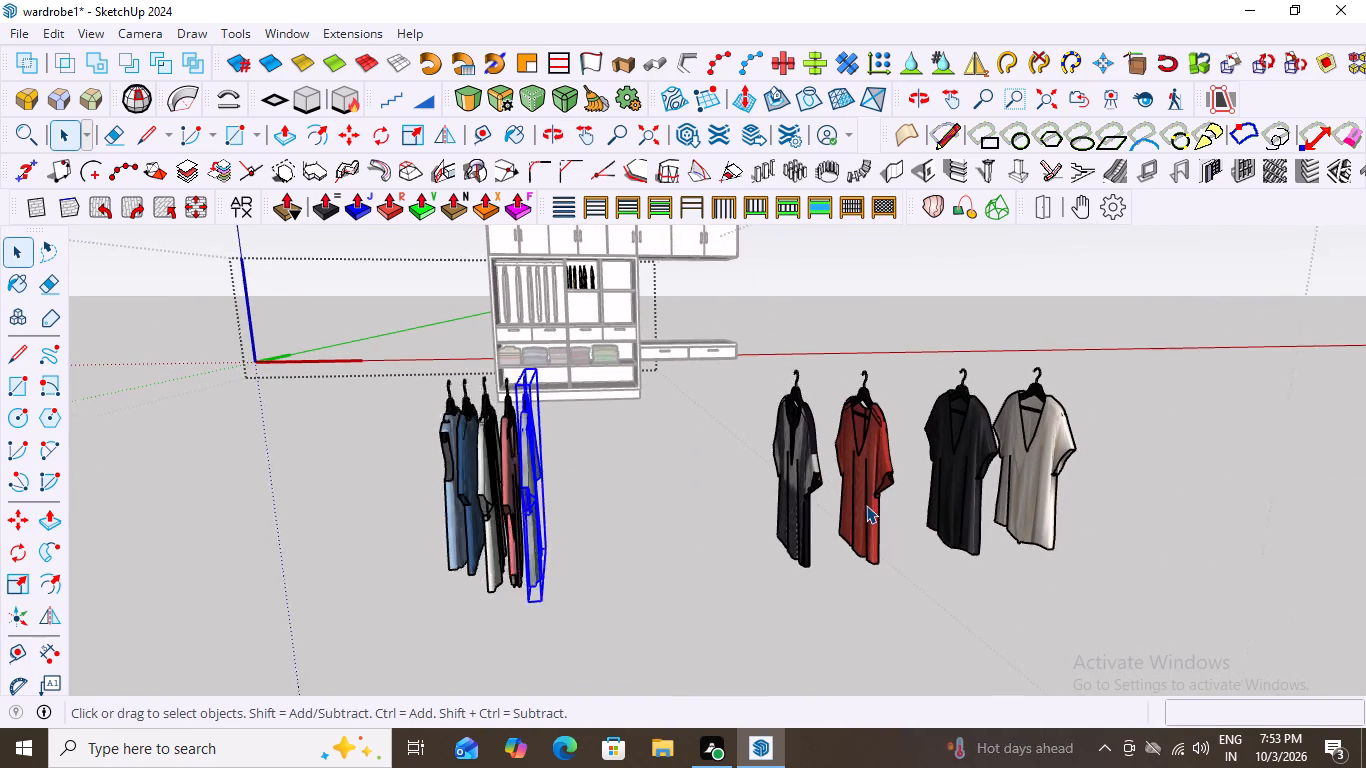
pyautogui.click(803, 503)
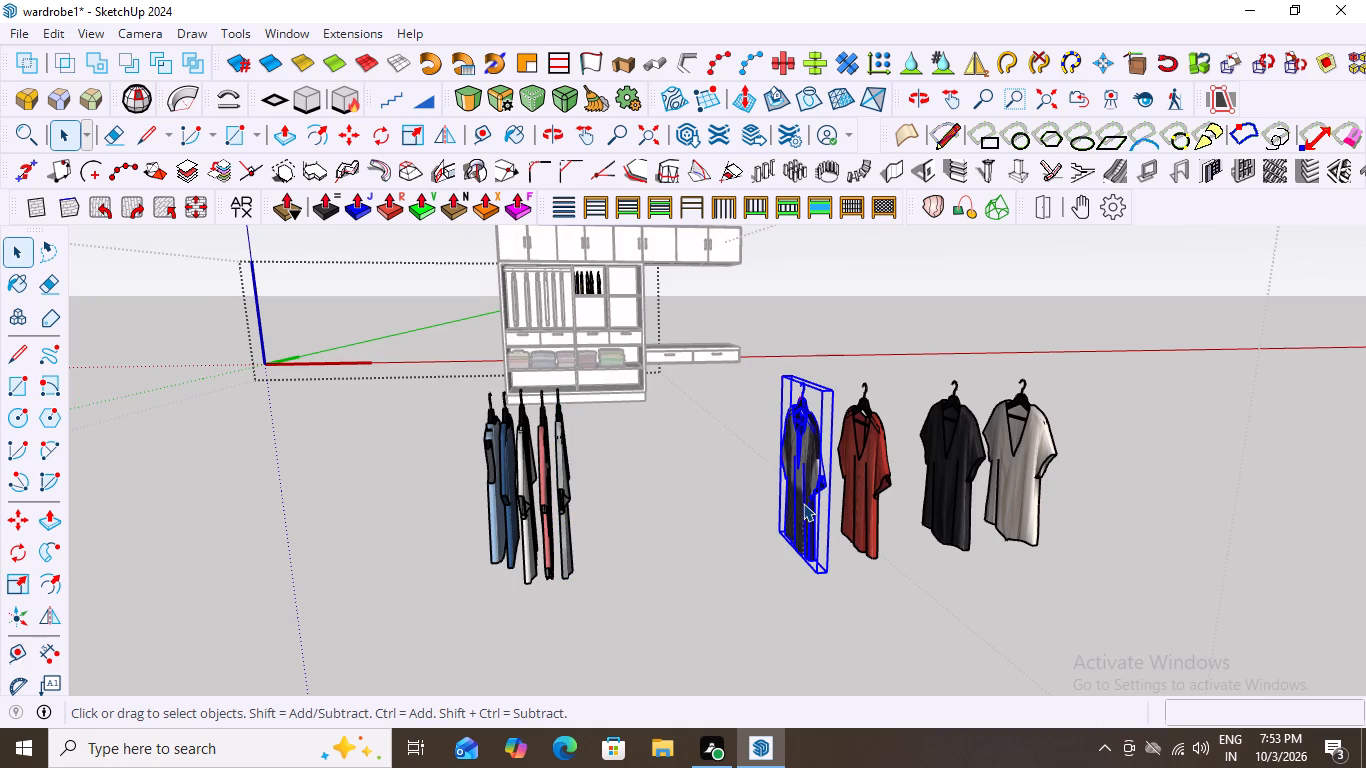
pyautogui.press('m')
pyautogui.click(817, 578)
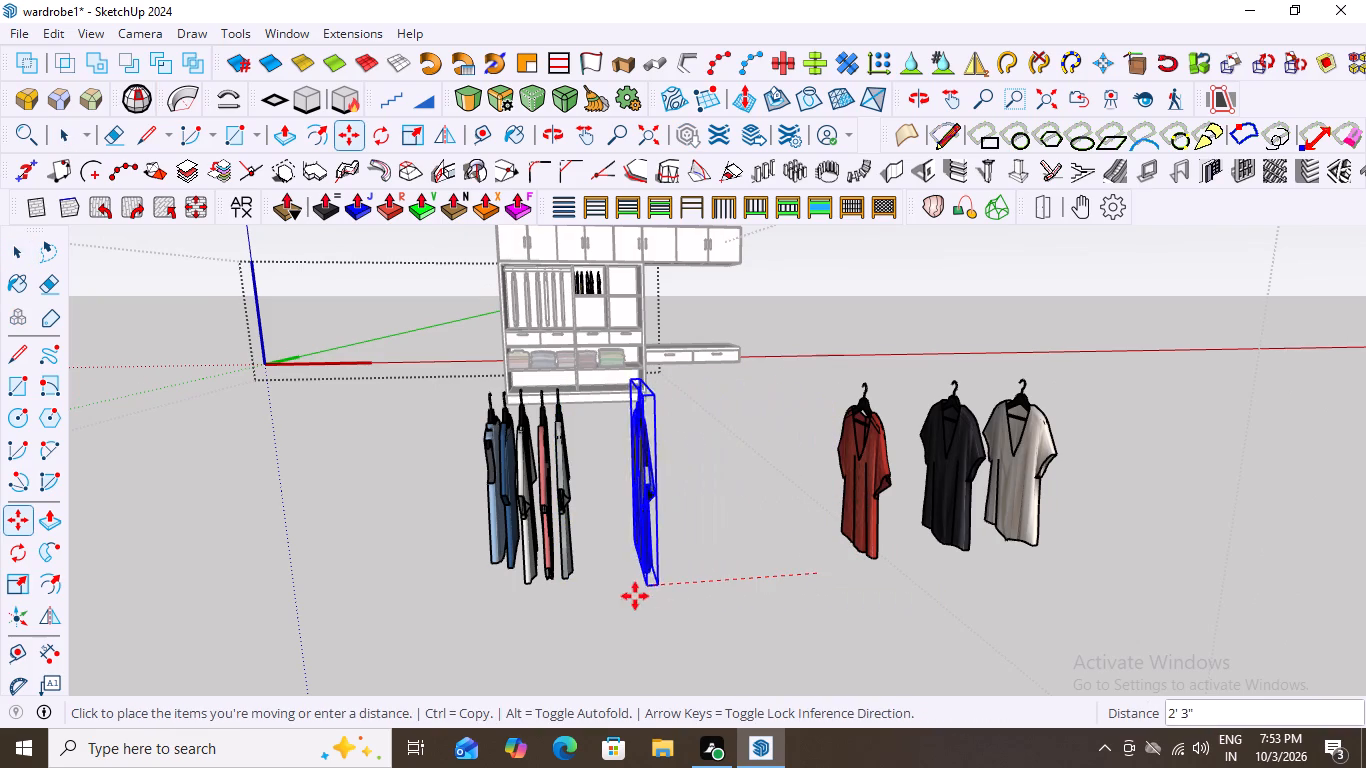
pyautogui.scroll(5, 574, 596)
pyautogui.click(574, 596)
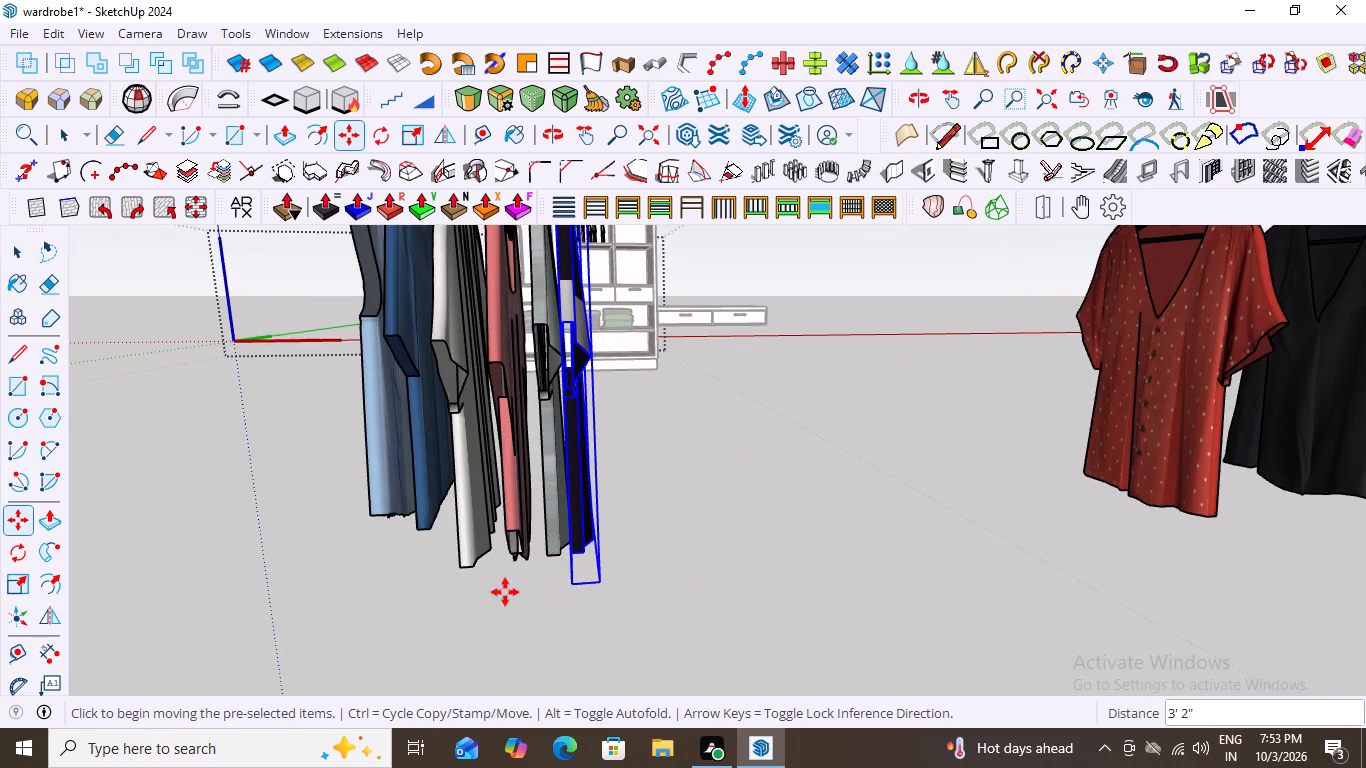
pyautogui.scroll(-10, 499, 588)
pyautogui.press('space')
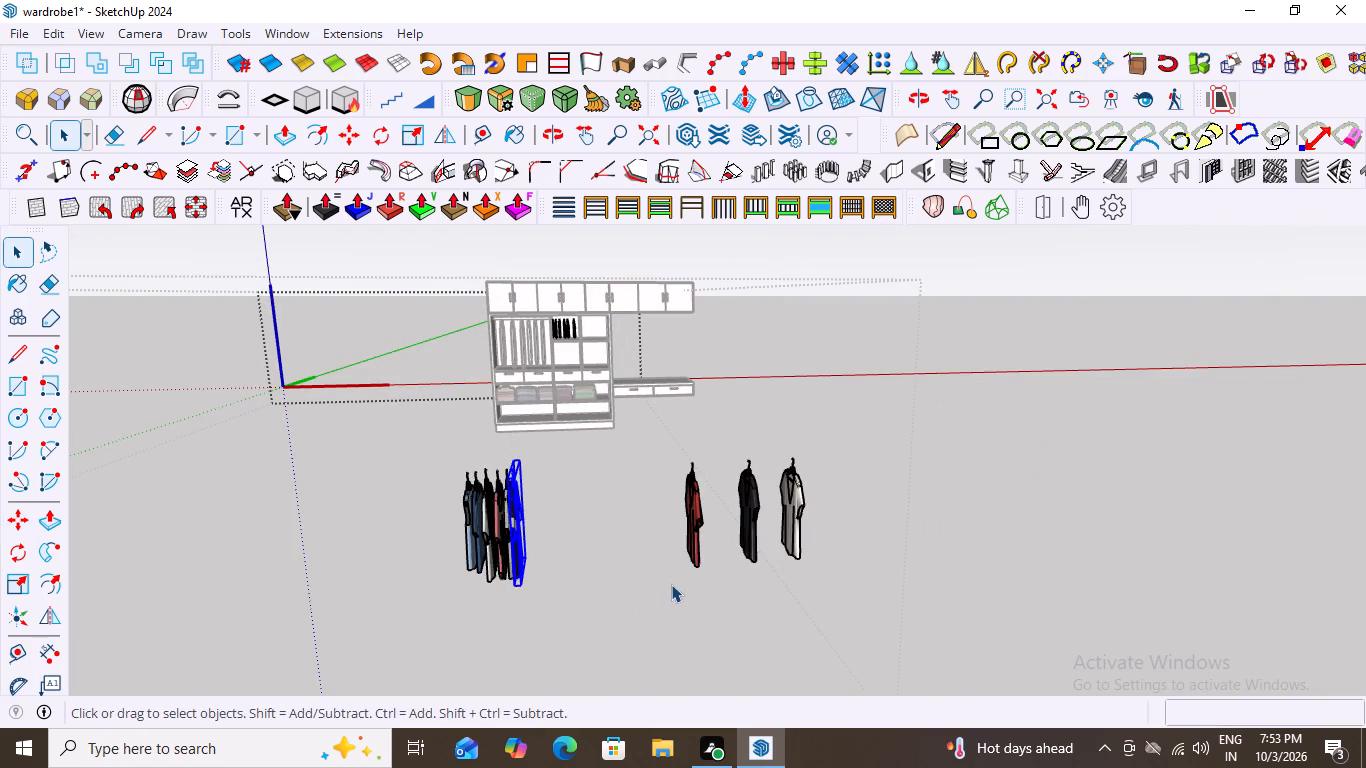
# Move the red top about 3' 10" along the red axis to sit next to the black-and-grey patterned top.
pyautogui.scroll(3, 671, 584)
pyautogui.click(701, 518)
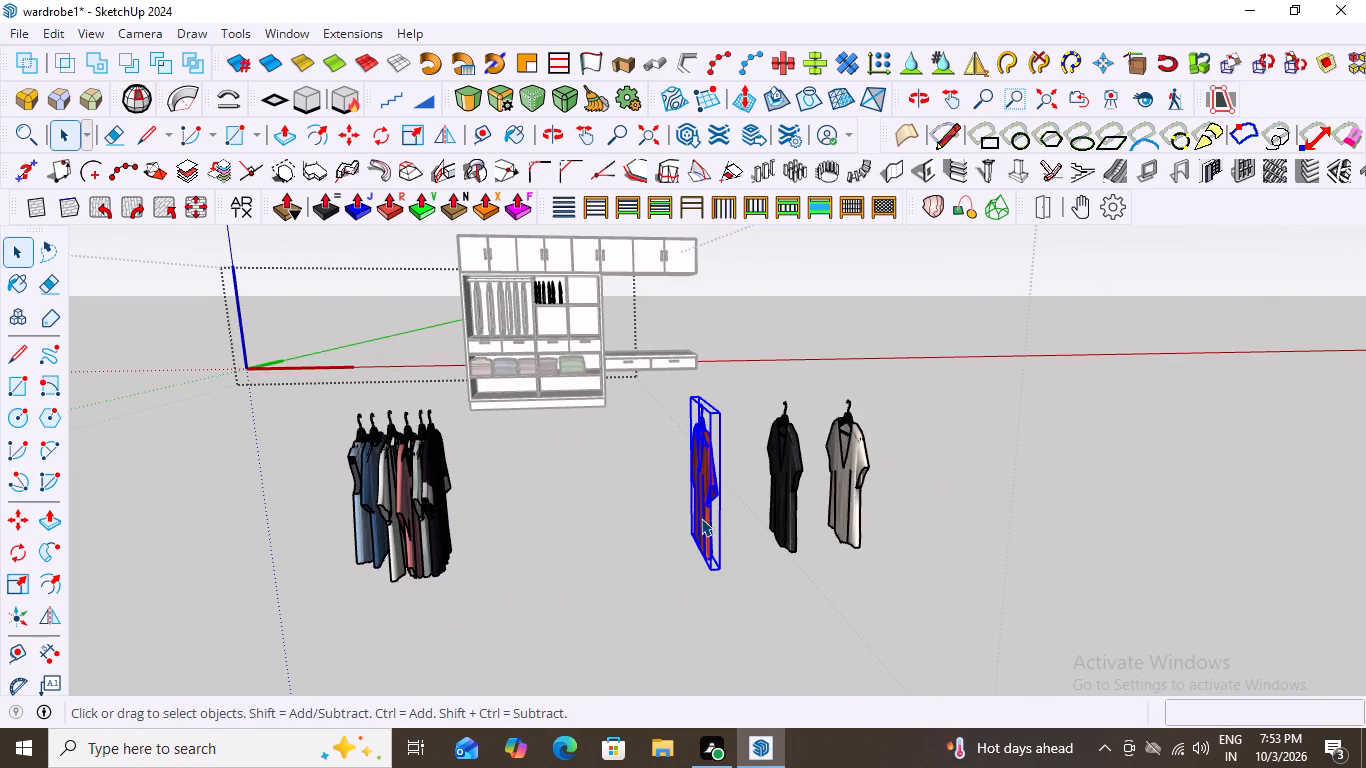
pyautogui.press('m')
pyautogui.click(712, 576)
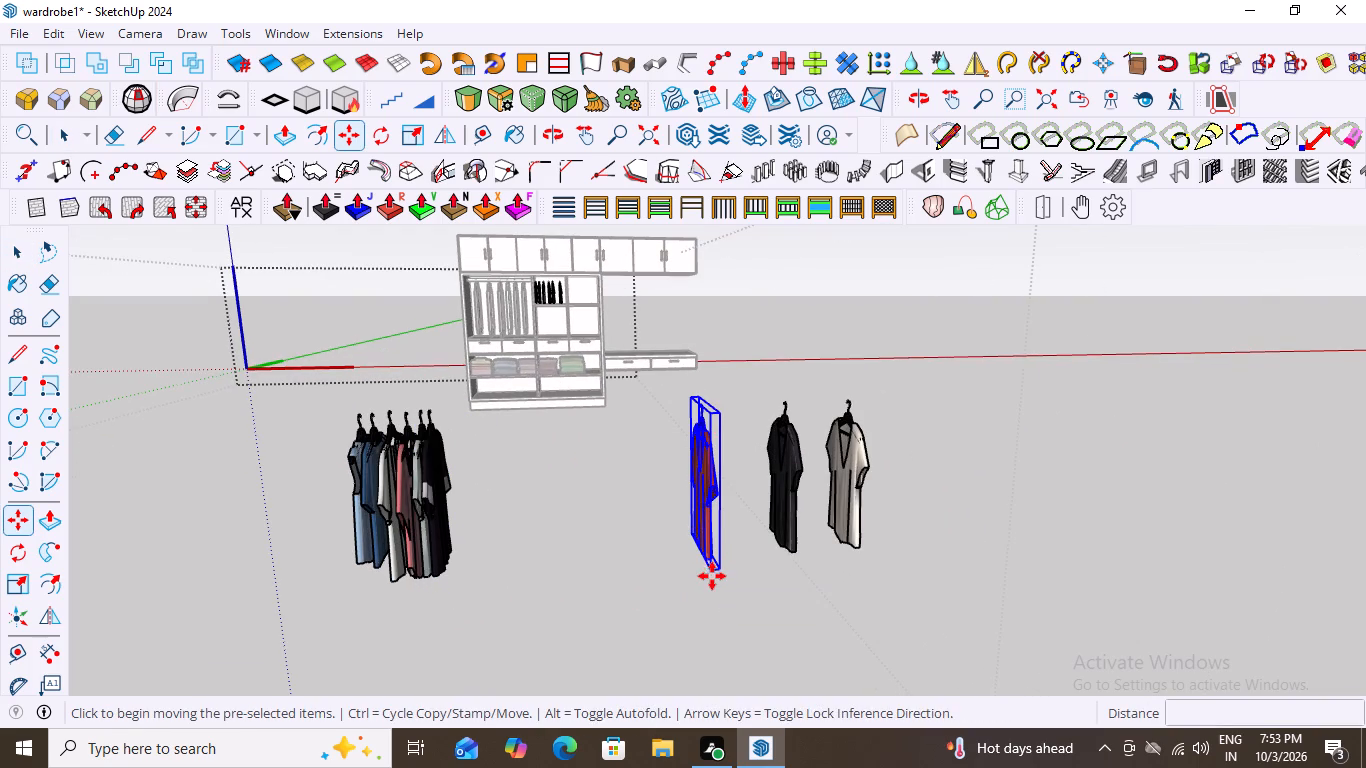
pyautogui.click(448, 586)
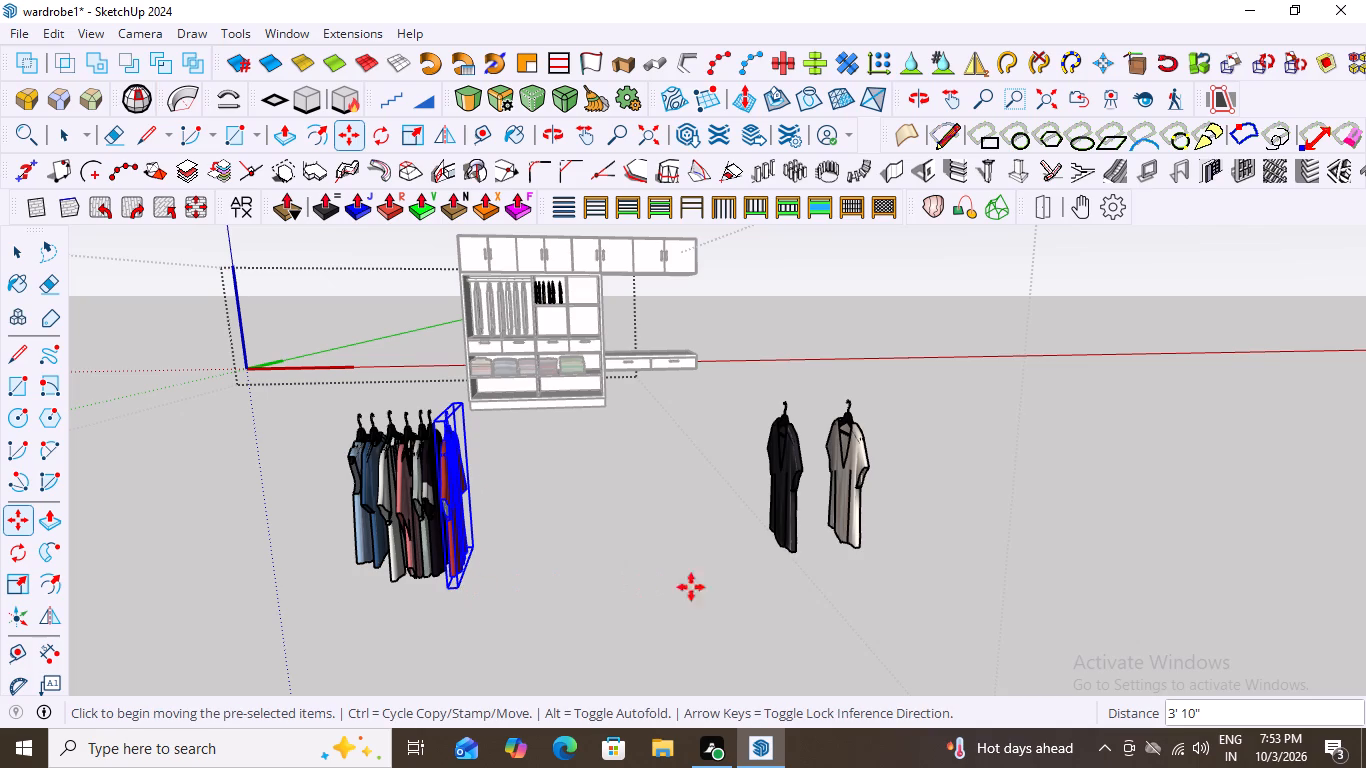
pyautogui.press('space')
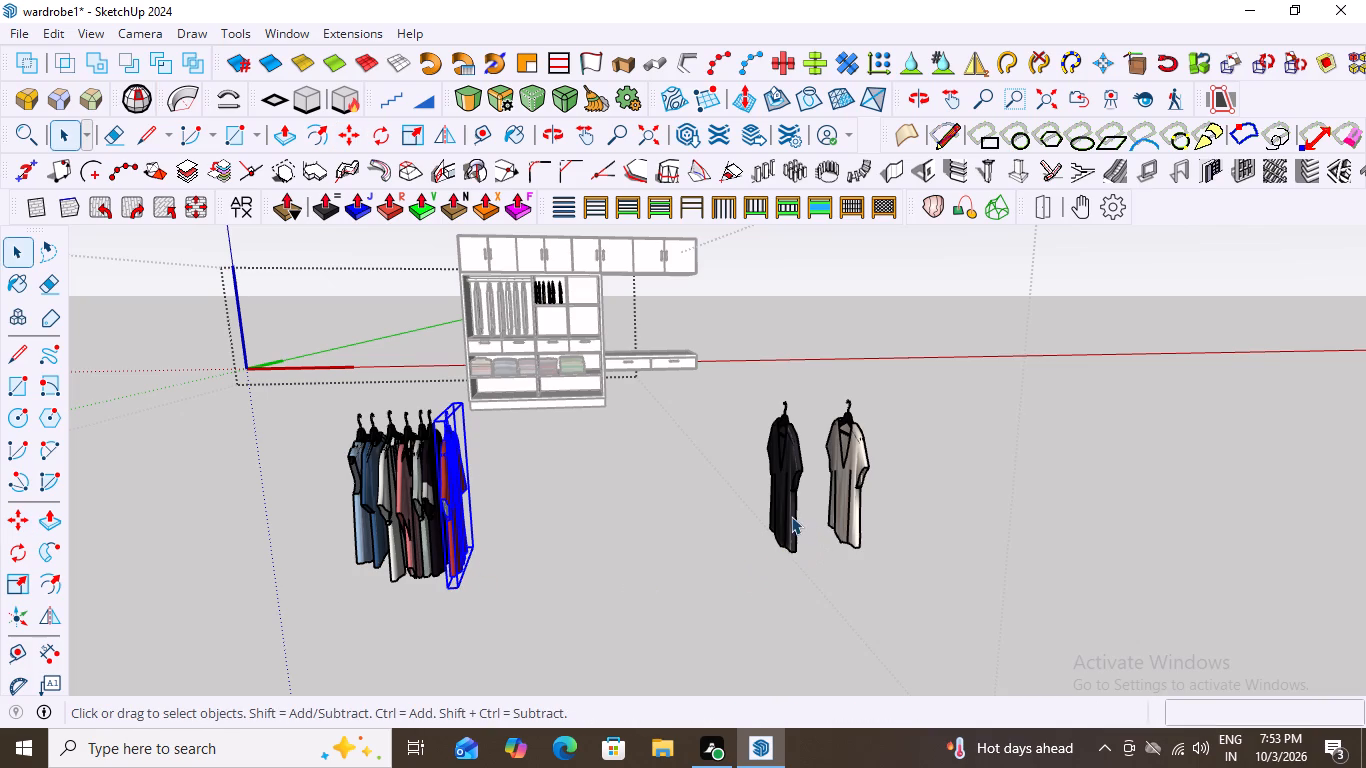
# Move the plain black top about 5' along the red axis to sit next to the red top.
pyautogui.click(791, 516)
pyautogui.press('m')
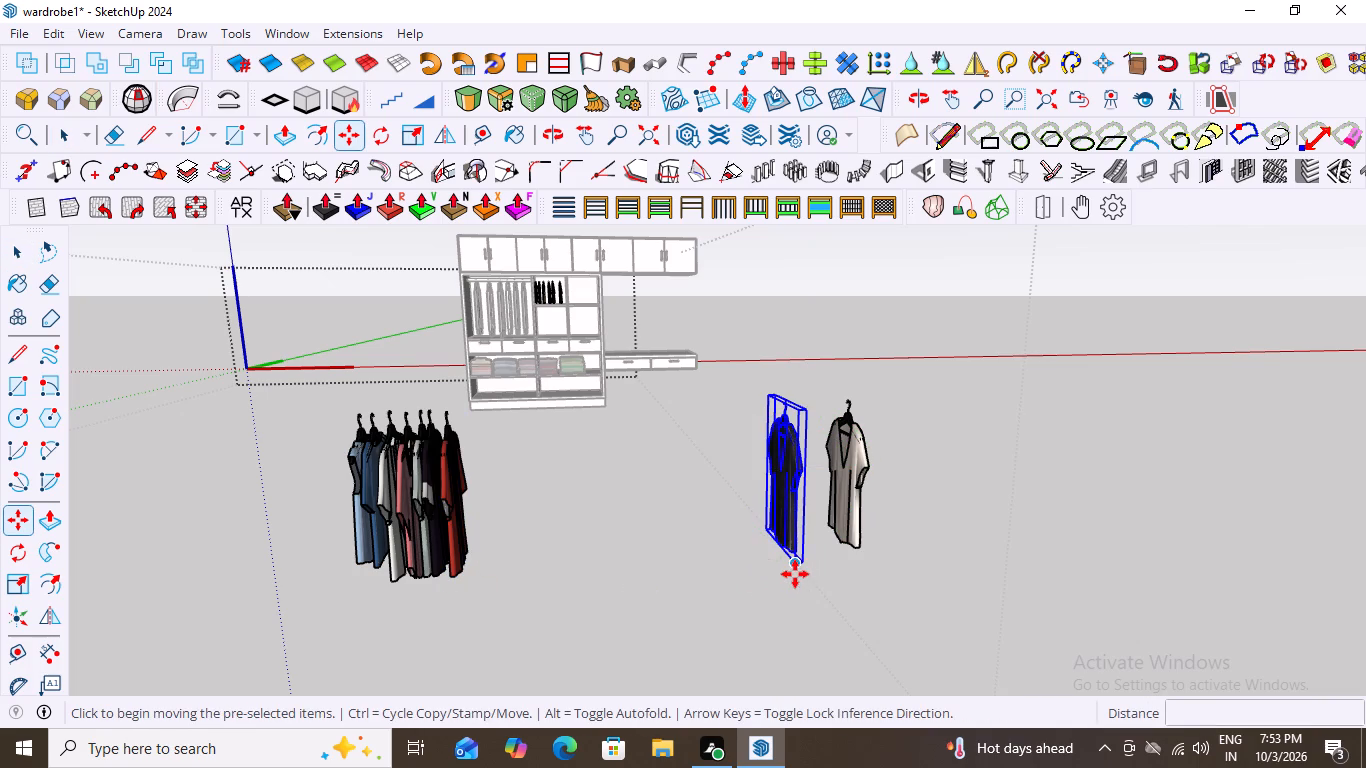
pyautogui.click(794, 570)
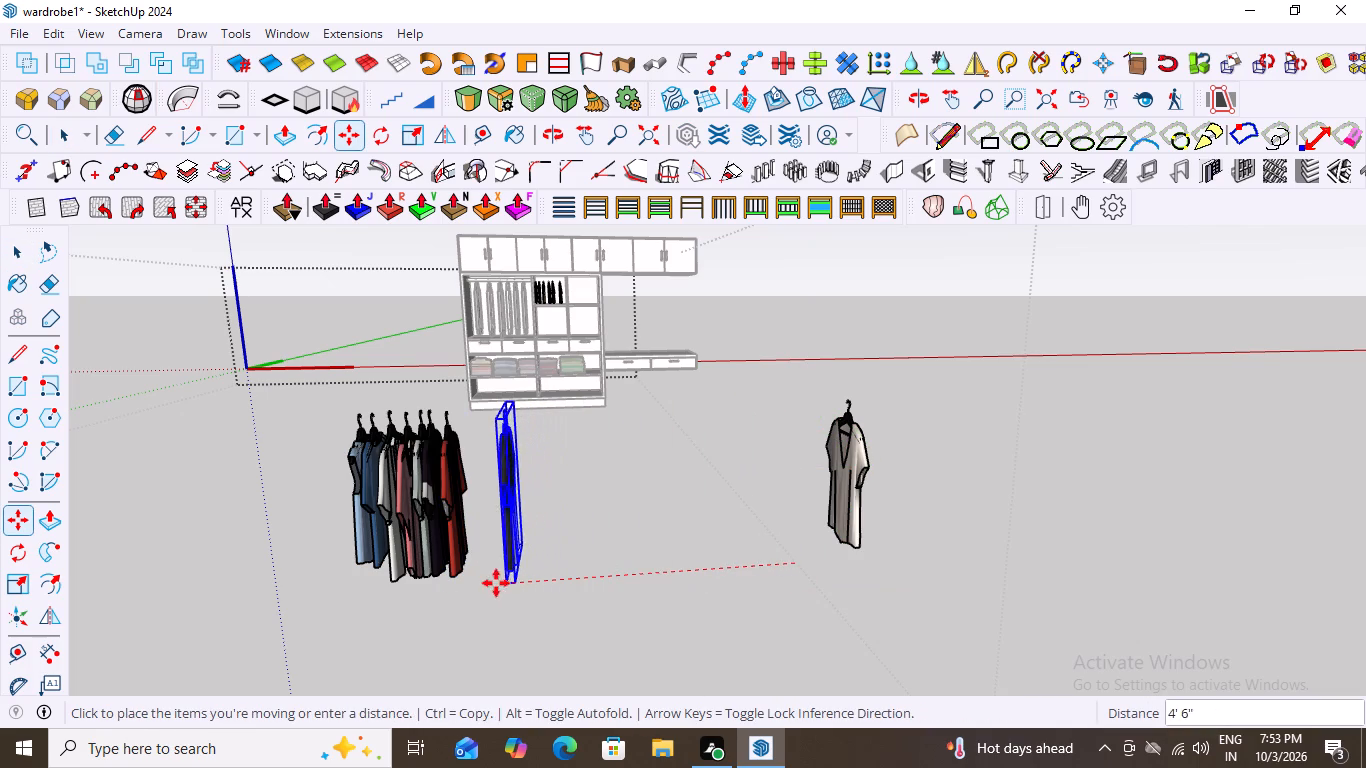
pyautogui.scroll(5, 467, 584)
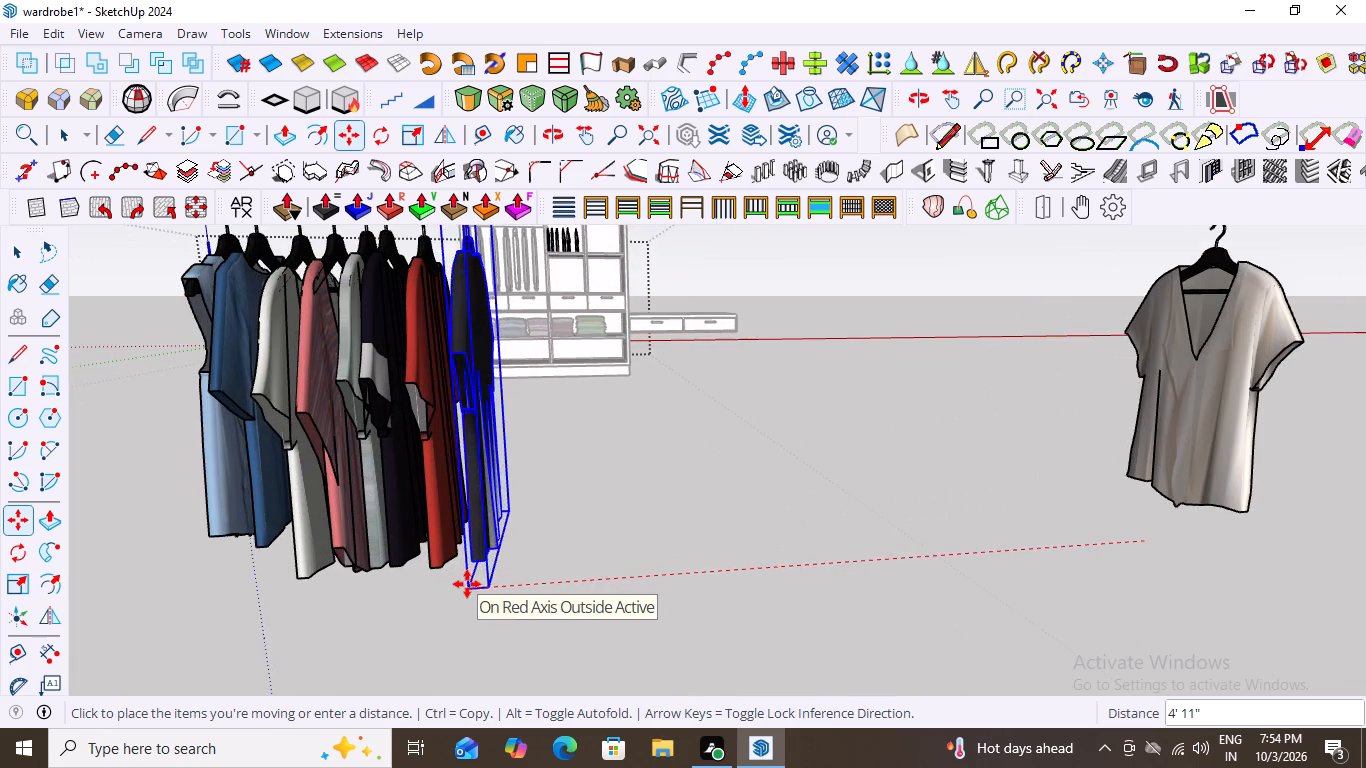
pyautogui.click(466, 568)
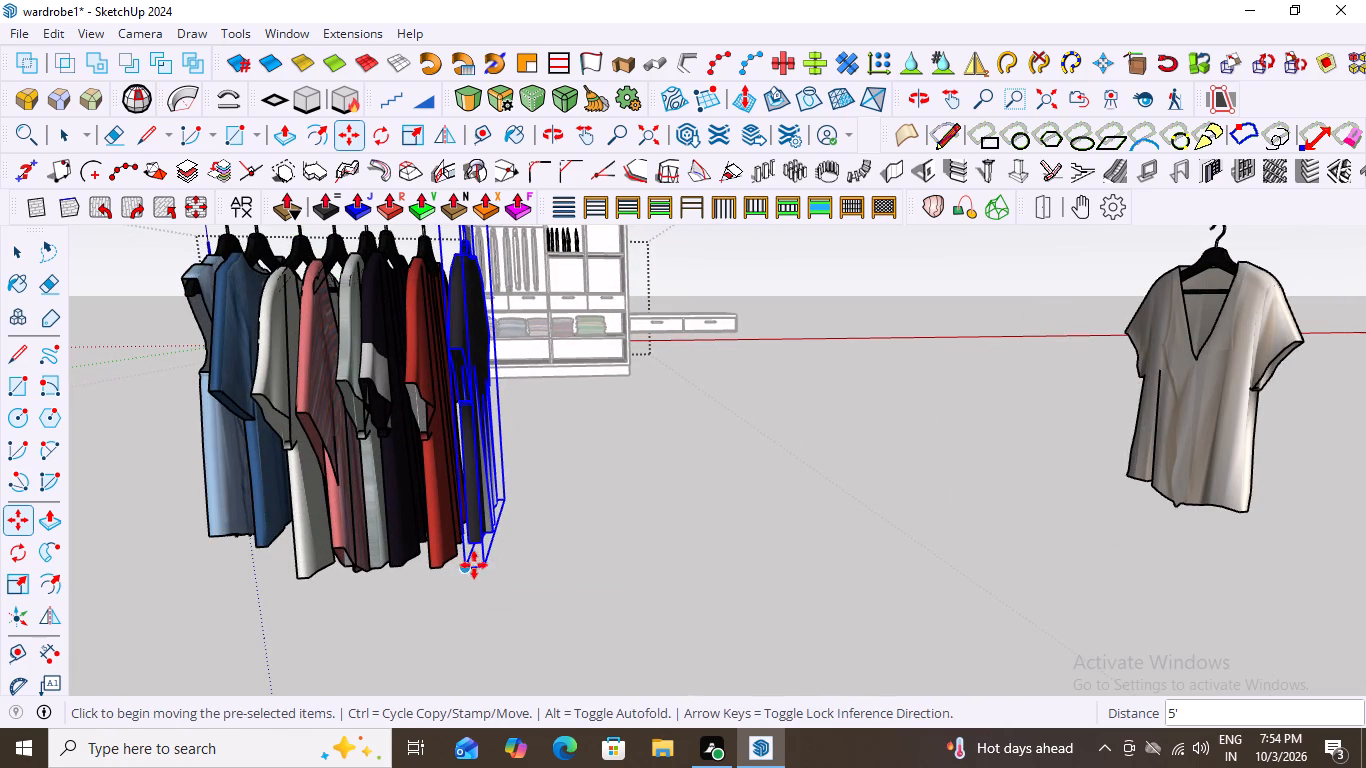
pyautogui.scroll(-9, 636, 542)
pyautogui.press('space')
# Delete the leftover light V-neck top standing apart from the row.
pyautogui.click(760, 545)
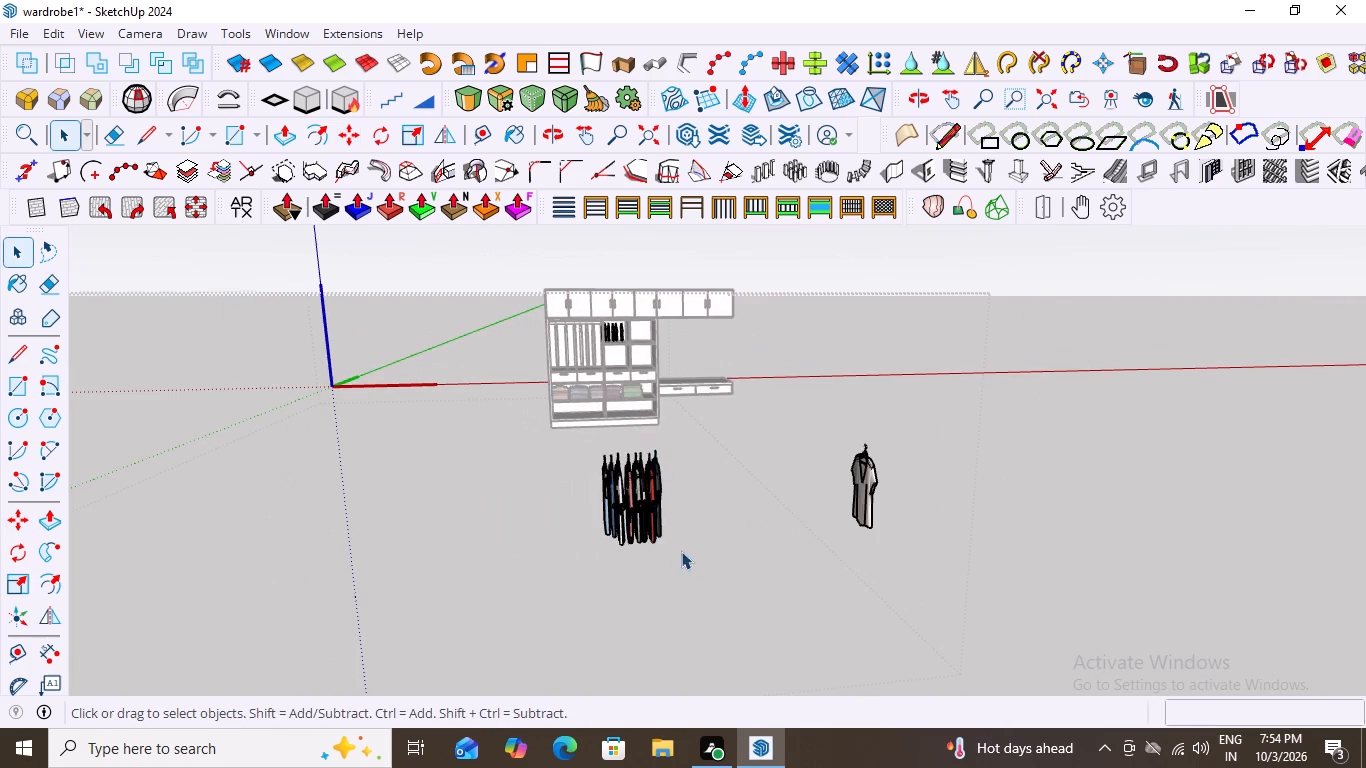
pyautogui.scroll(3, 756, 516)
pyautogui.click(944, 482)
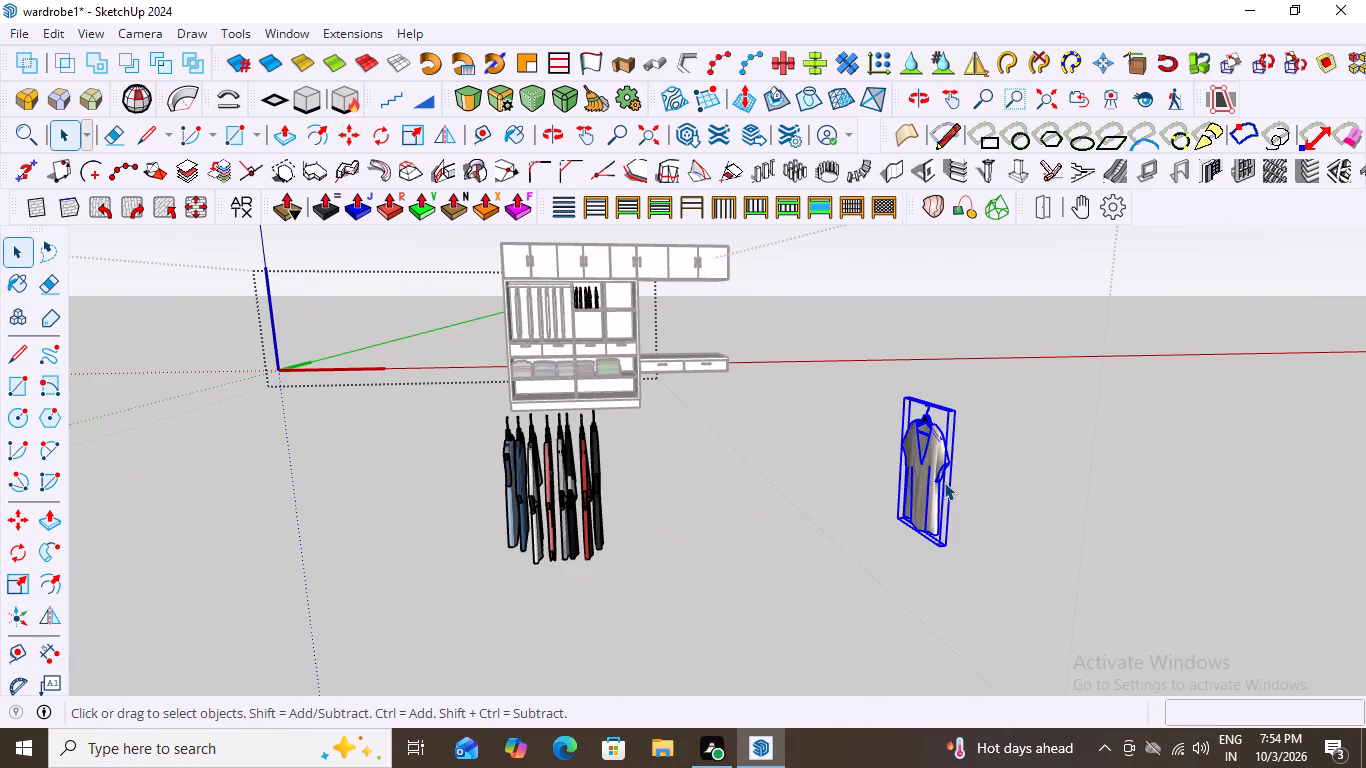
pyautogui.press('Delete')
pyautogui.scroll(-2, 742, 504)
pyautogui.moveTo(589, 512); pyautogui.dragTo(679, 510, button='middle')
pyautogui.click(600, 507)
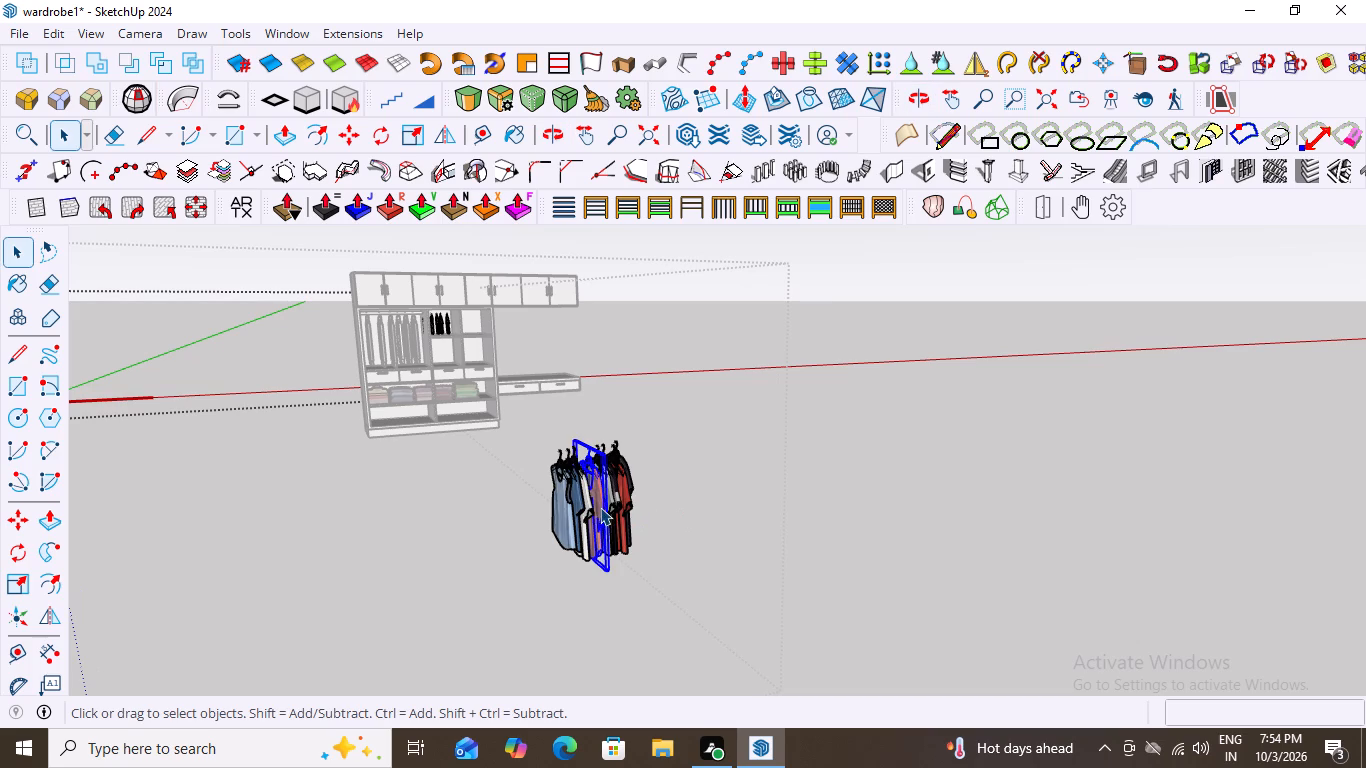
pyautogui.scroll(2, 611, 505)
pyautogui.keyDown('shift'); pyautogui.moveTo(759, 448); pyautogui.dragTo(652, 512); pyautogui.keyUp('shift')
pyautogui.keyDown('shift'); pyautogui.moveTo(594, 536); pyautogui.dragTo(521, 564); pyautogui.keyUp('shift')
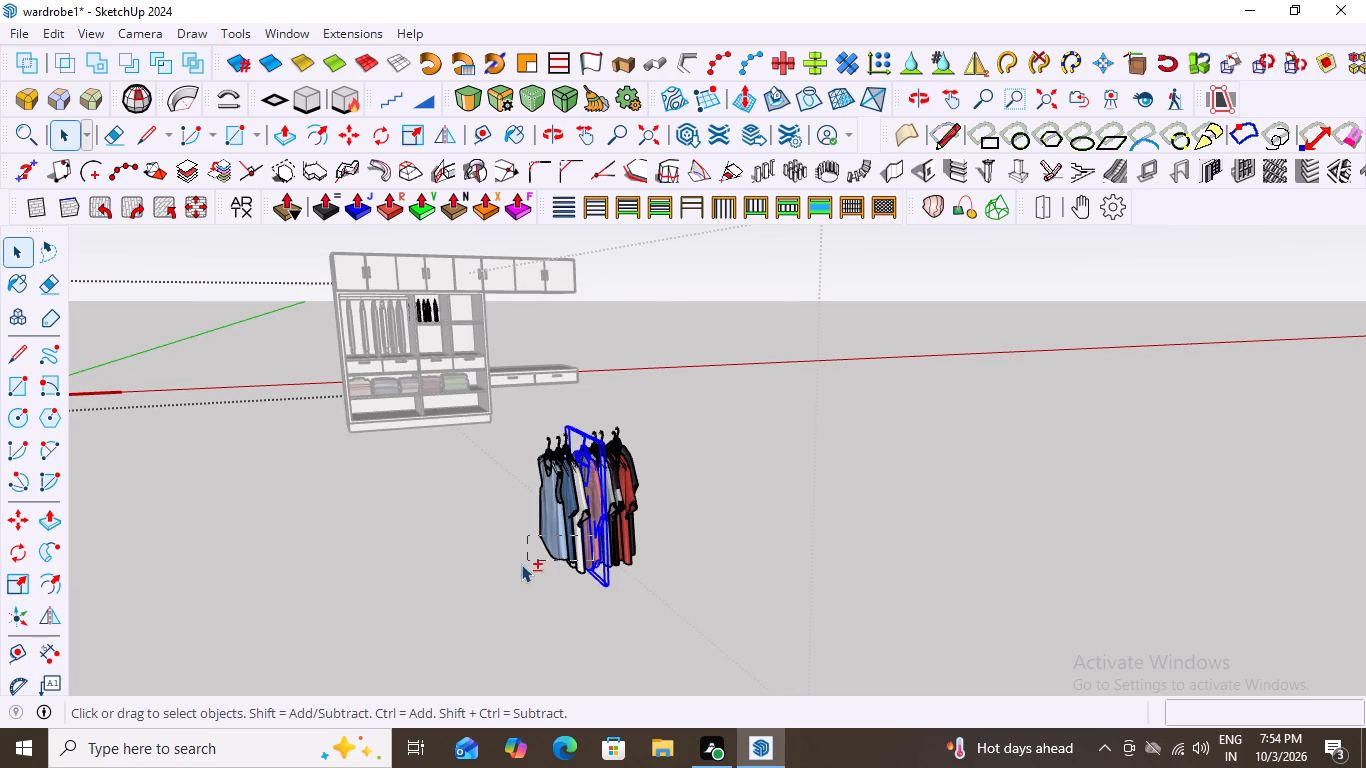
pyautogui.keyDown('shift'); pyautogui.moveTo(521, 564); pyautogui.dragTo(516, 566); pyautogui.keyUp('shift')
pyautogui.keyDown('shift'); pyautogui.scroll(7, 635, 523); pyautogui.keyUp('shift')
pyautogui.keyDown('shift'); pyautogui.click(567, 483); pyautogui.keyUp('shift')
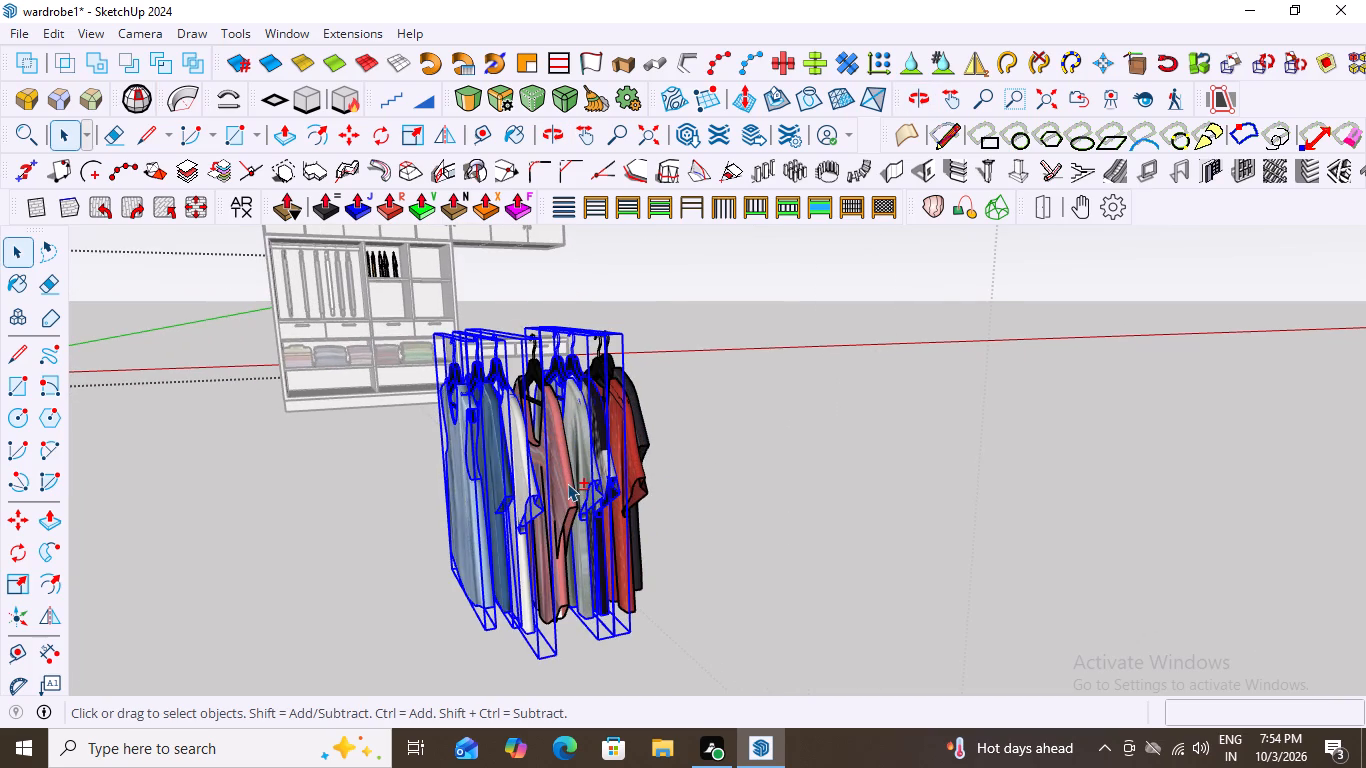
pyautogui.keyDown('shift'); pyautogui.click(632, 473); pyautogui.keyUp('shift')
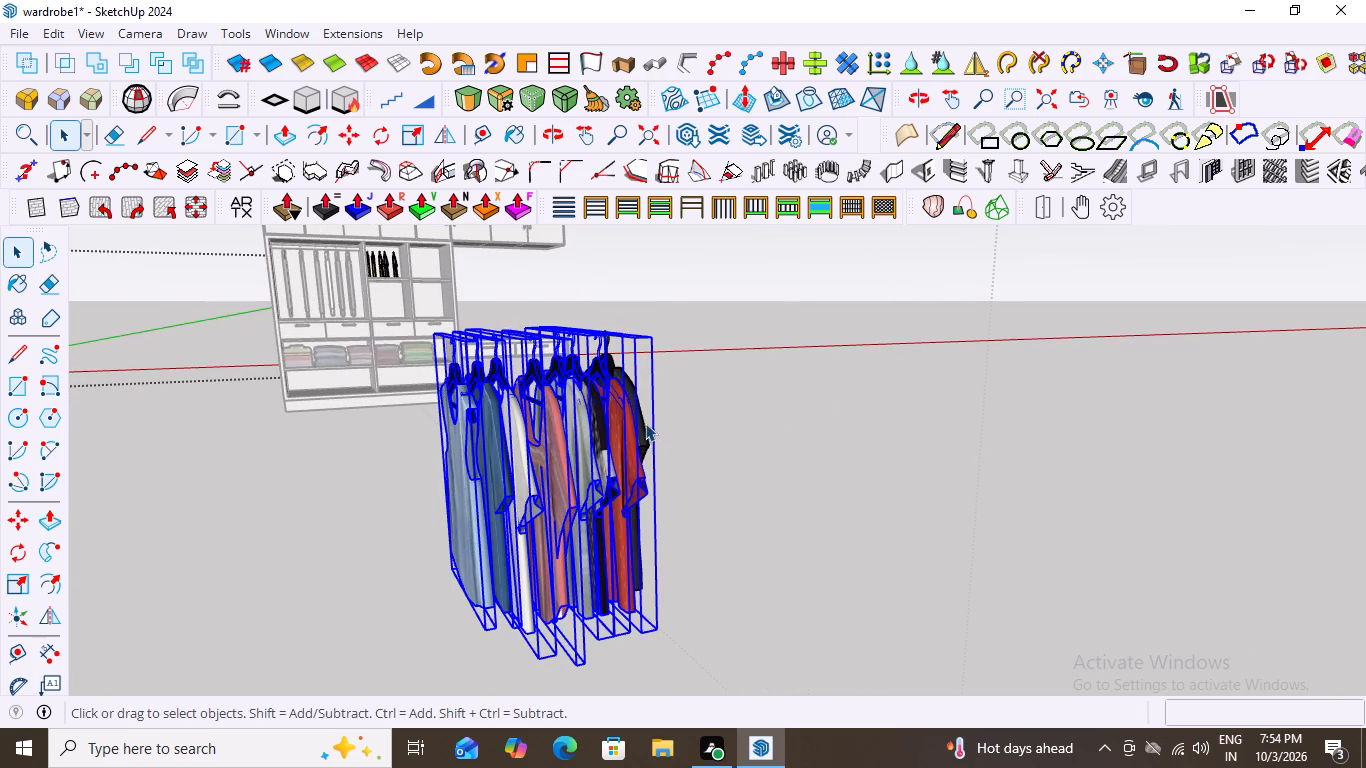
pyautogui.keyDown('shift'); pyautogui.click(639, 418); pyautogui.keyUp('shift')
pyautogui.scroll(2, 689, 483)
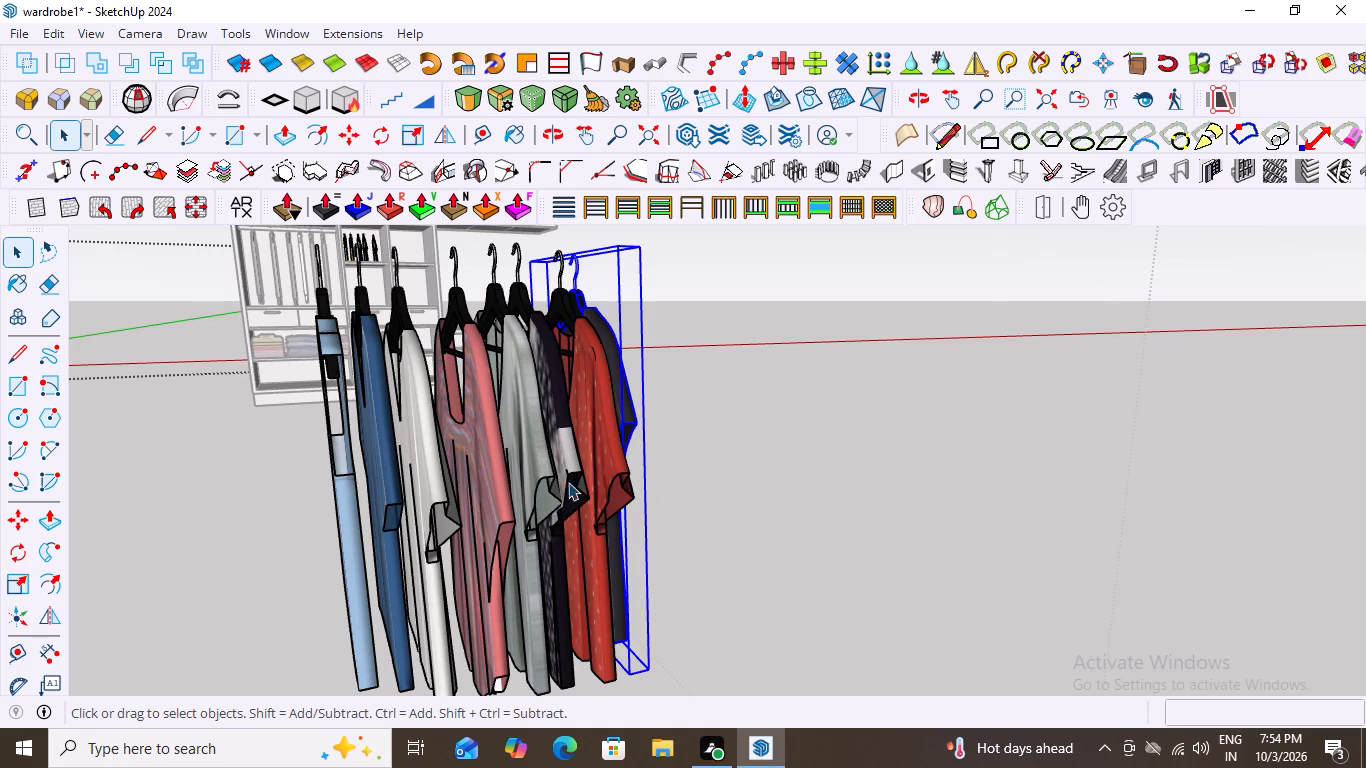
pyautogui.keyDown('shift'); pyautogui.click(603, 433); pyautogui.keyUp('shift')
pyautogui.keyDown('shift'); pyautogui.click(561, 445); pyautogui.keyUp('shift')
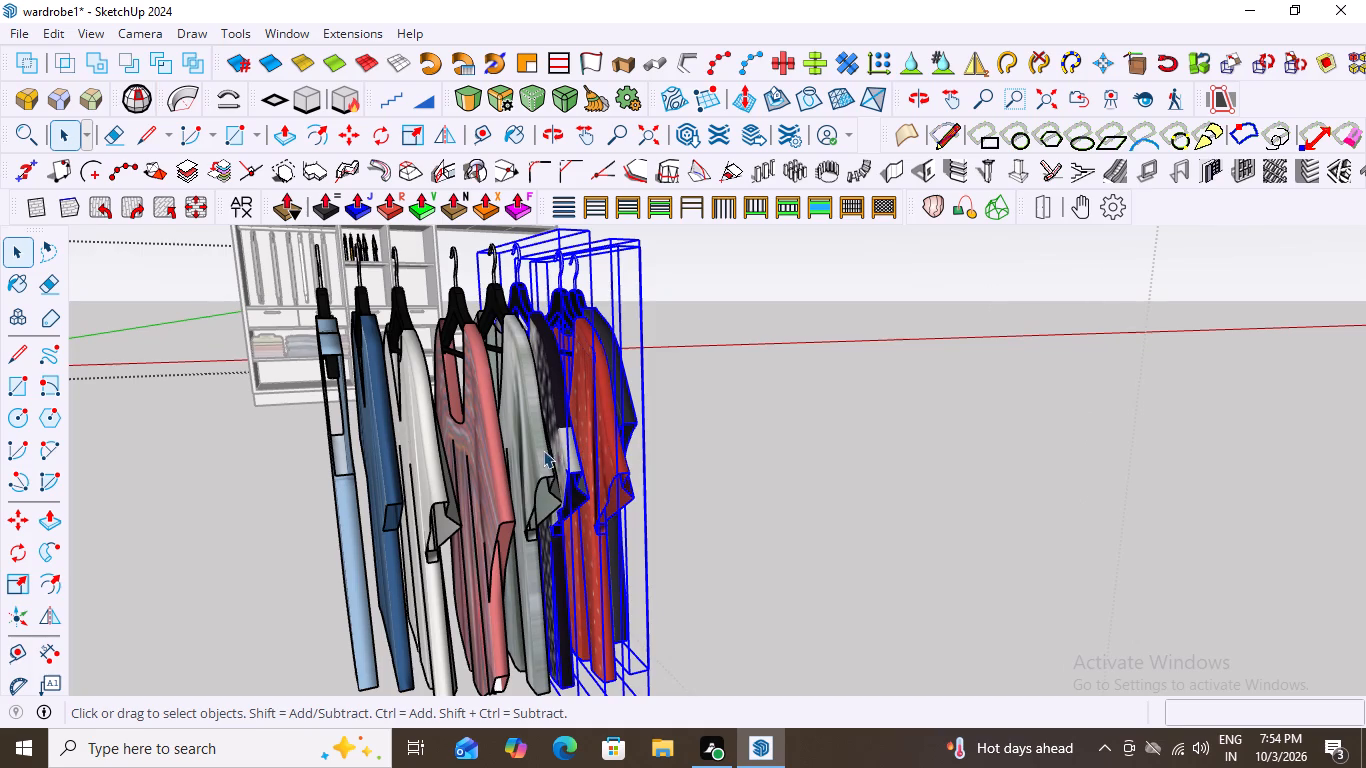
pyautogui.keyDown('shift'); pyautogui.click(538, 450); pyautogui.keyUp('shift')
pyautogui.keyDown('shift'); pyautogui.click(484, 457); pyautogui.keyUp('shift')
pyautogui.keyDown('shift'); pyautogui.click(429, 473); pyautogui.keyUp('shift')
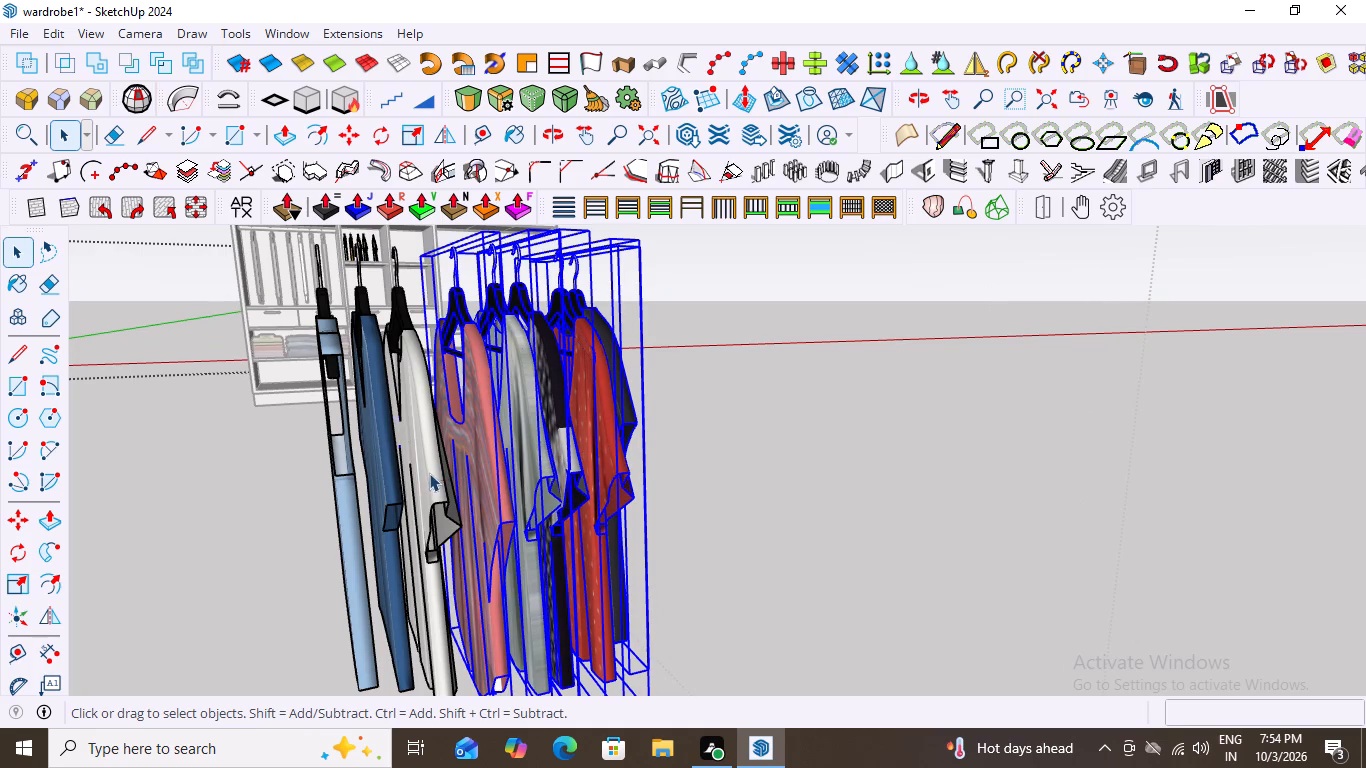
# Select all eight tops in the row and move them about 34' 2 1/2" to beside the wardrobe's low drawer bench.
pyautogui.keyDown('shift'); pyautogui.click(383, 487); pyautogui.keyUp('shift')
pyautogui.keyDown('shift'); pyautogui.click(348, 489); pyautogui.keyUp('shift')
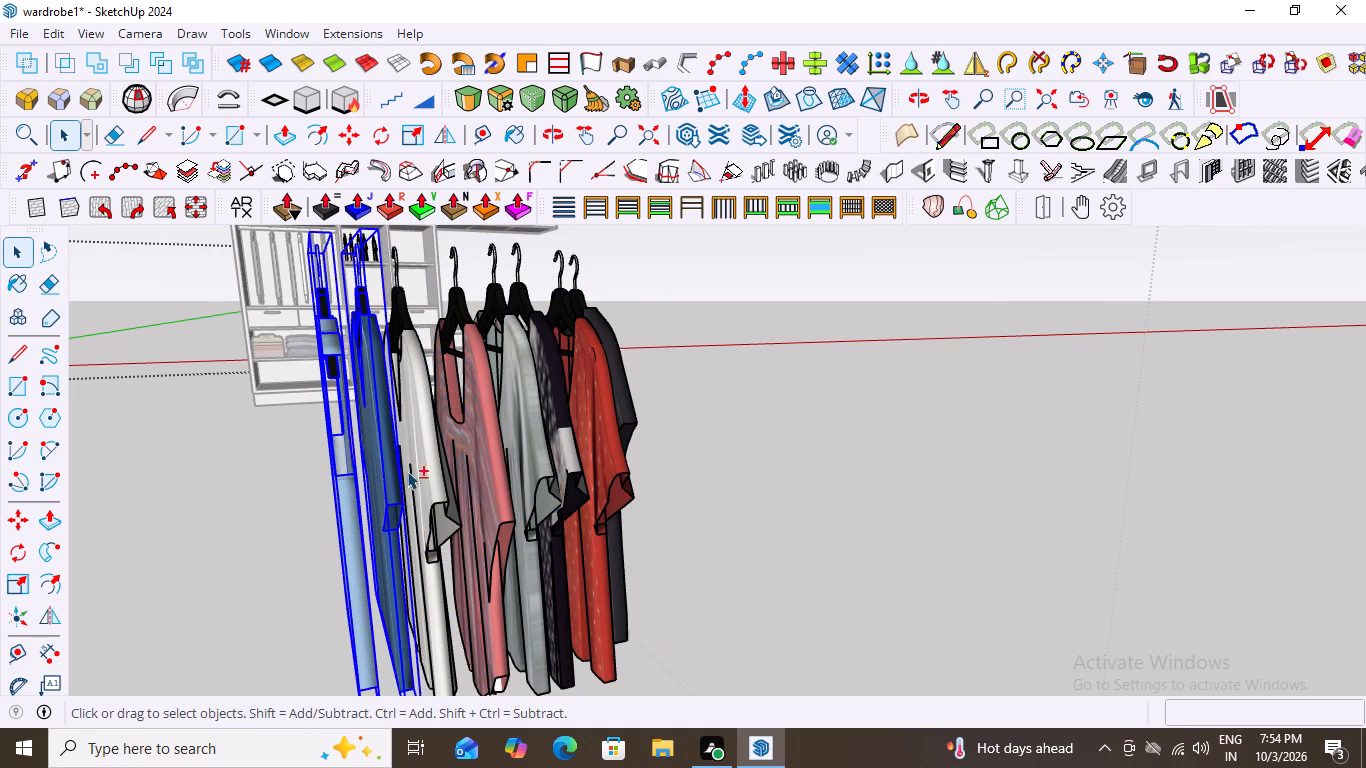
pyautogui.keyDown('shift'); pyautogui.click(421, 467); pyautogui.keyUp('shift')
pyautogui.keyDown('shift'); pyautogui.click(482, 463); pyautogui.keyUp('shift')
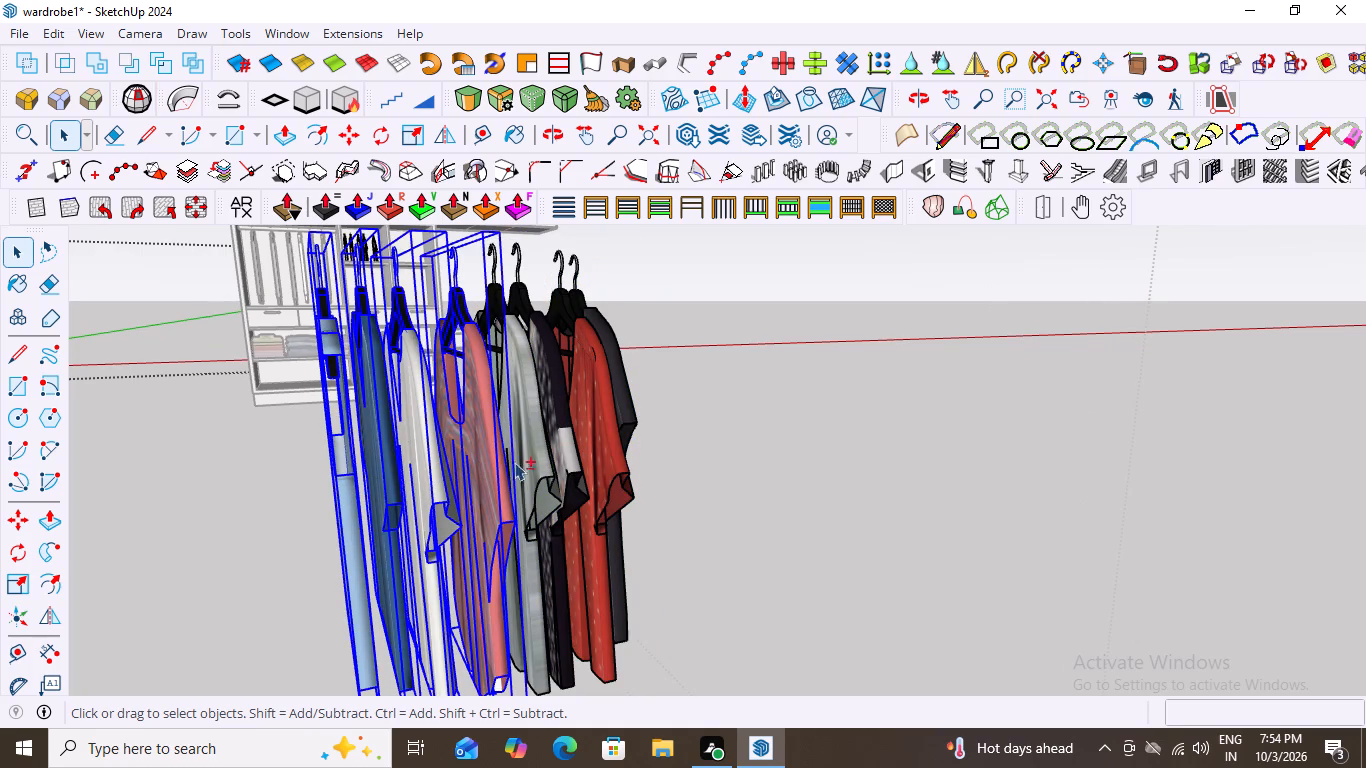
pyautogui.keyDown('shift'); pyautogui.click(534, 455); pyautogui.keyUp('shift')
pyautogui.keyDown('shift'); pyautogui.click(564, 449); pyautogui.keyUp('shift')
pyautogui.keyDown('shift'); pyautogui.click(611, 438); pyautogui.keyUp('shift')
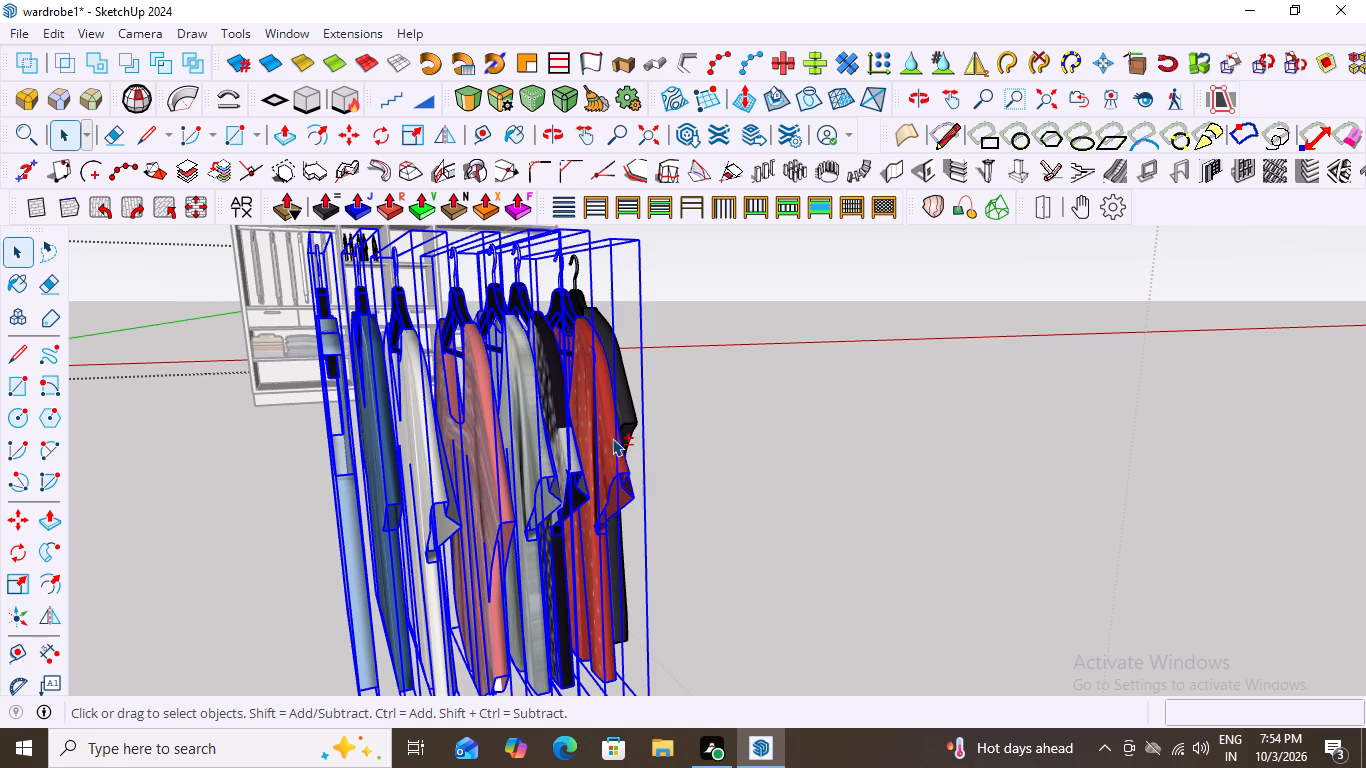
pyautogui.keyDown('shift'); pyautogui.click(630, 416); pyautogui.keyUp('shift')
pyautogui.scroll(-10, 732, 434)
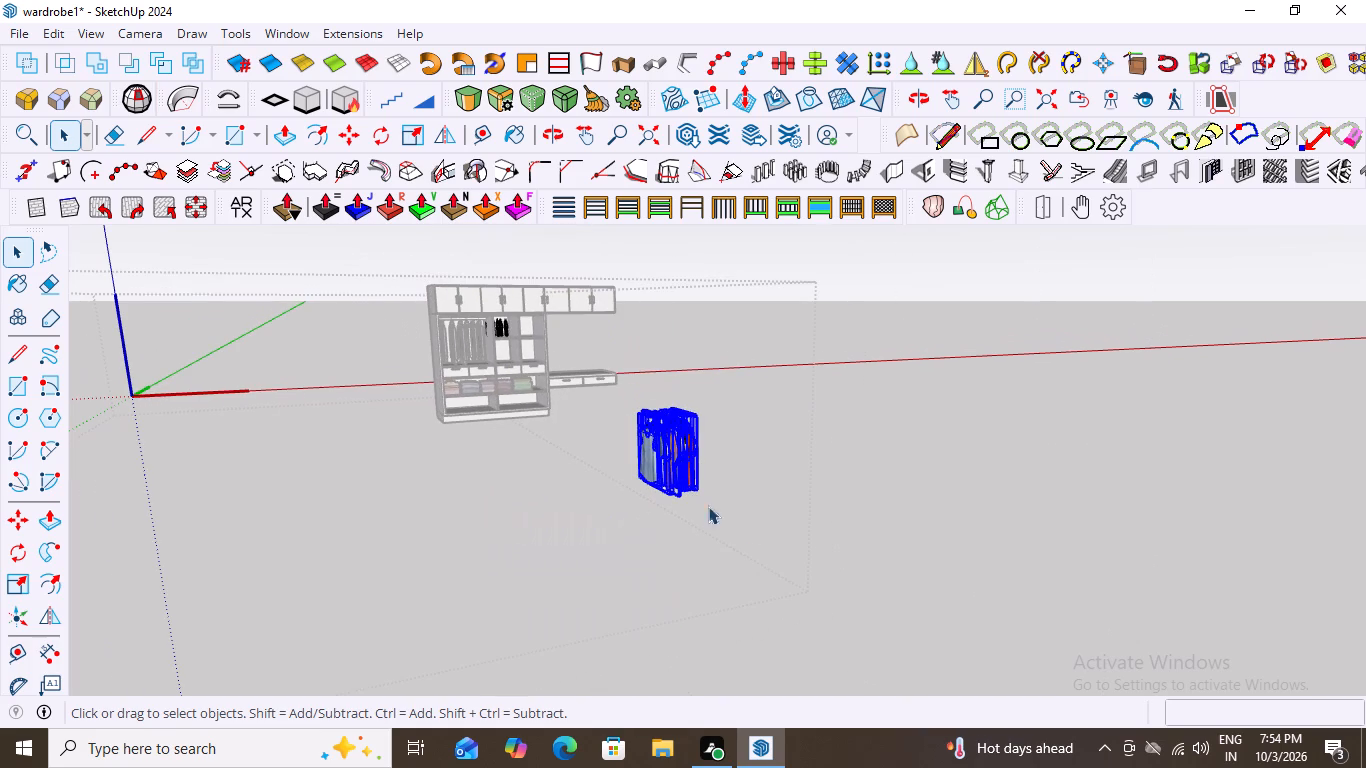
pyautogui.press('m')
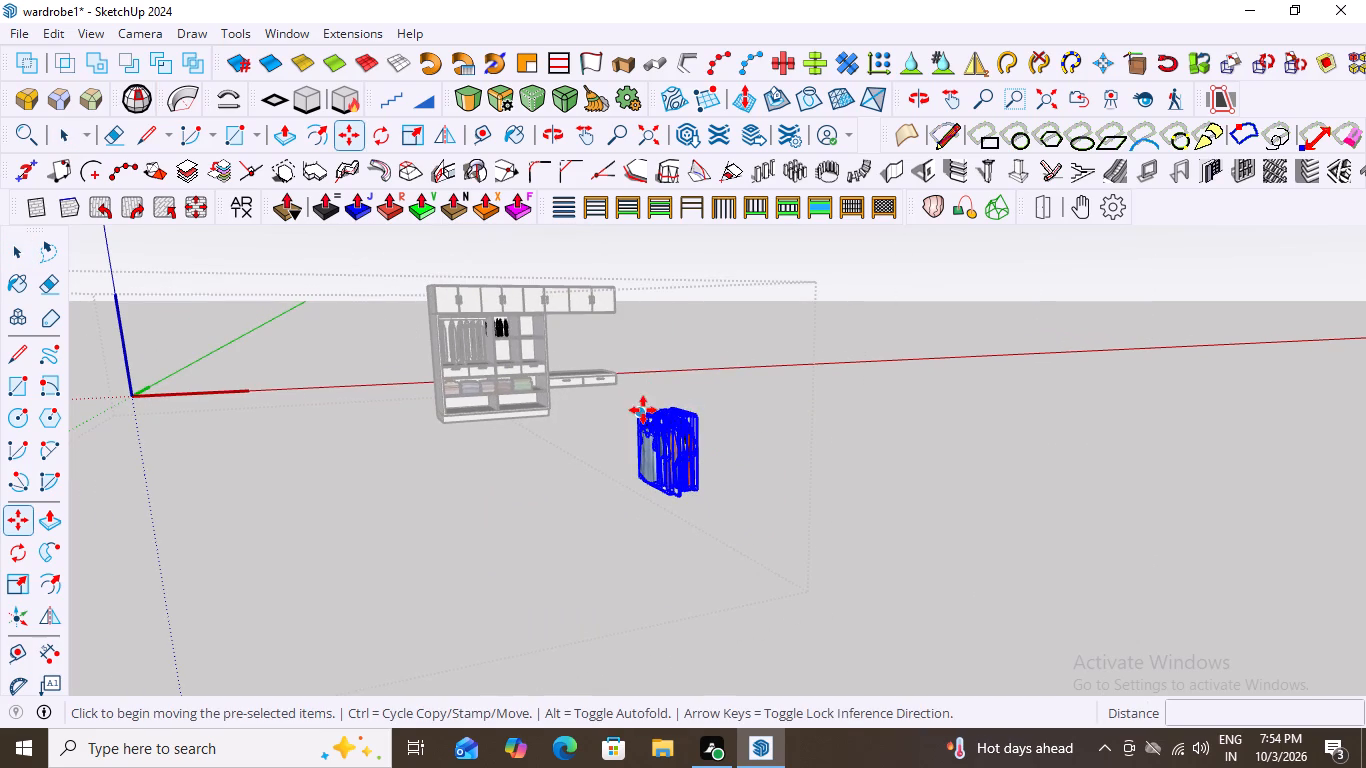
pyautogui.scroll(12, 643, 412)
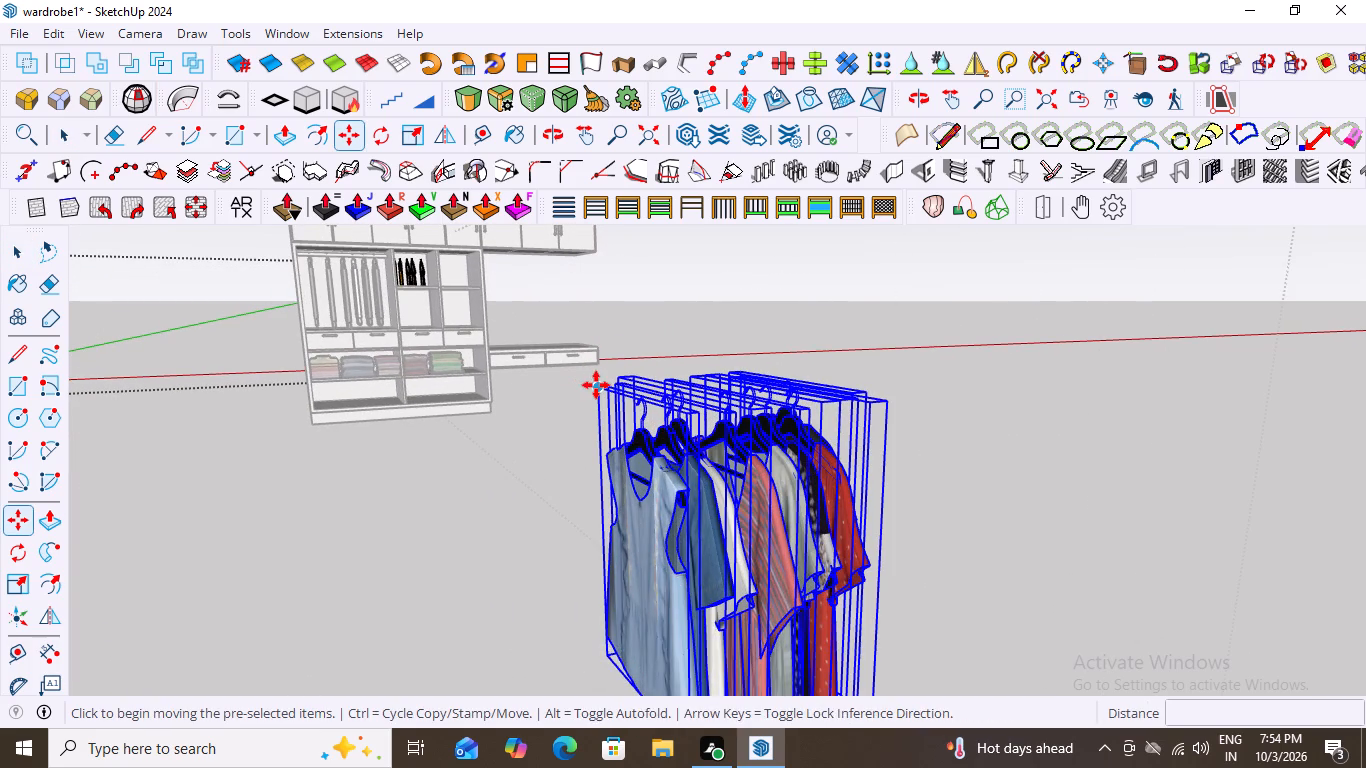
pyautogui.click(596, 385)
pyautogui.scroll(-14, 434, 440)
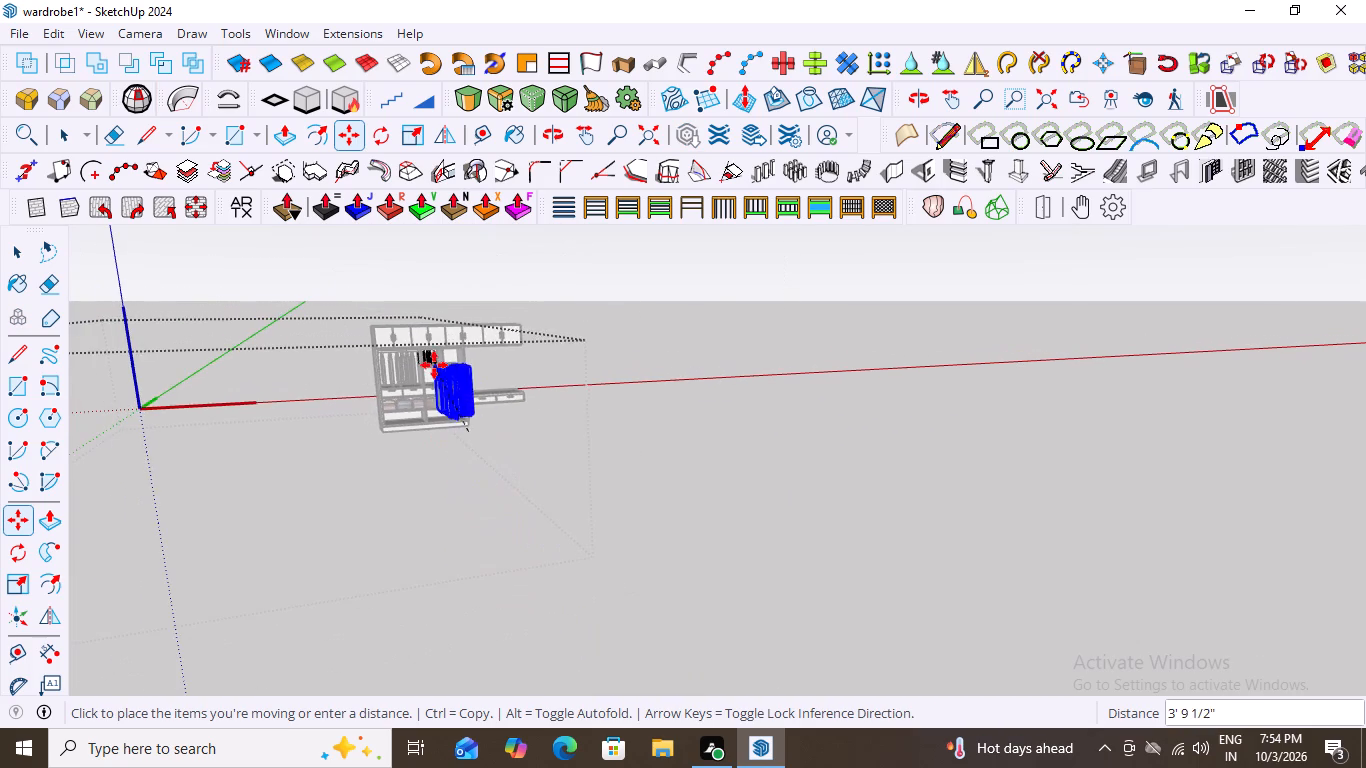
pyautogui.scroll(20, 434, 365)
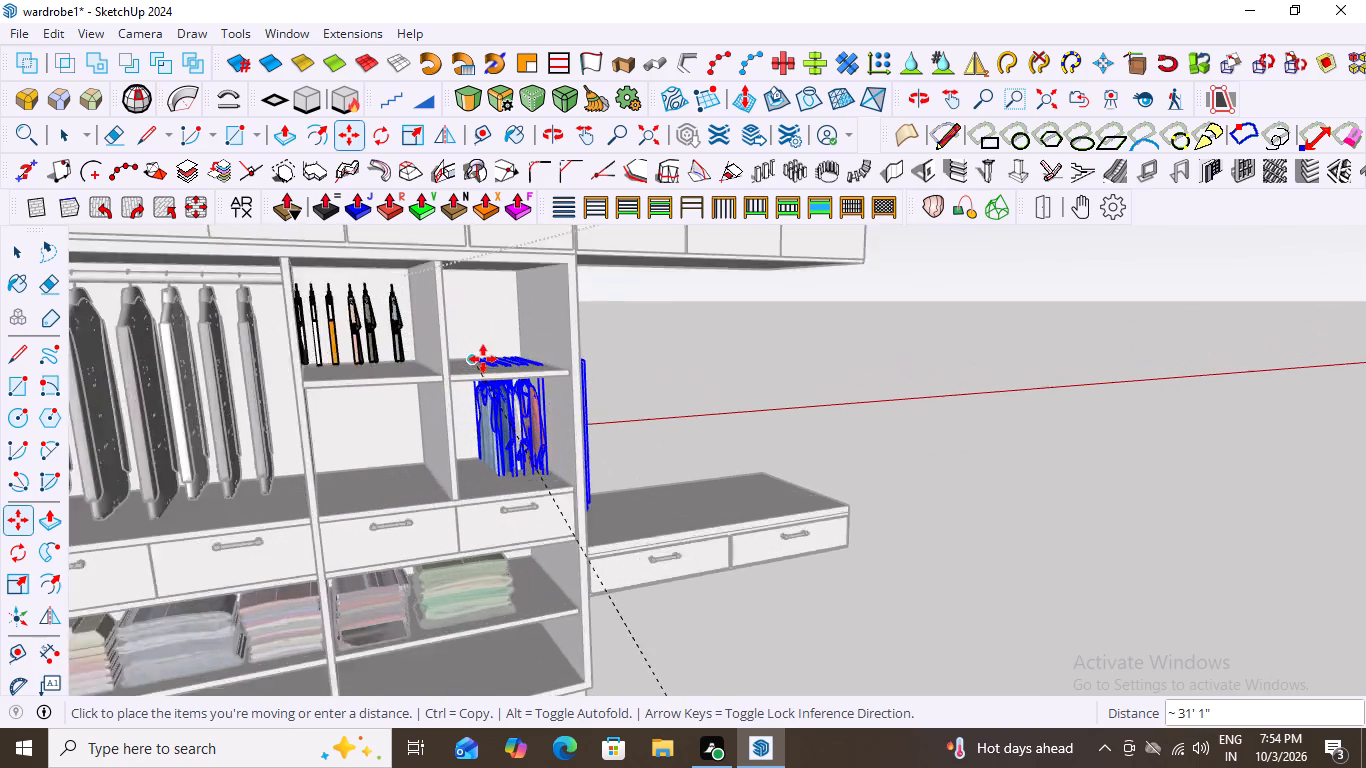
pyautogui.scroll(5, 483, 359)
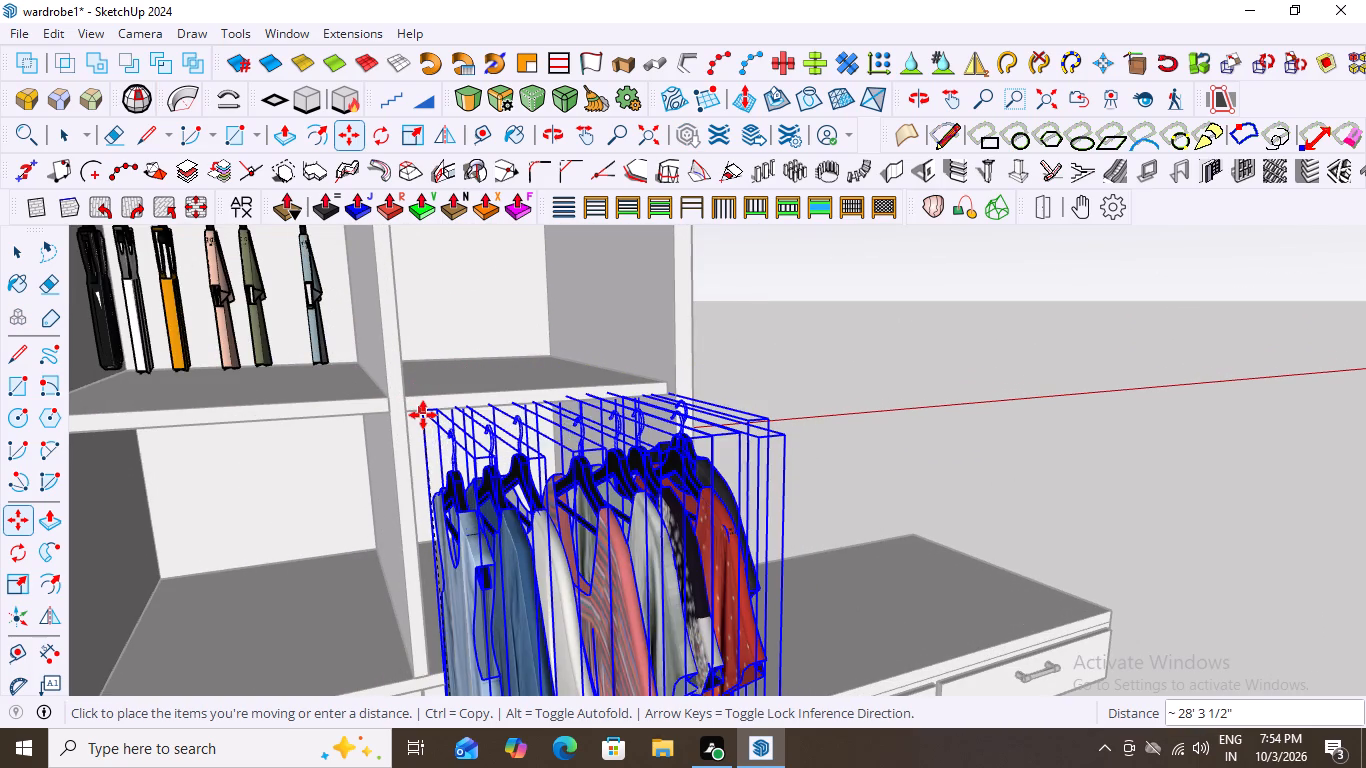
pyautogui.scroll(-10, 417, 410)
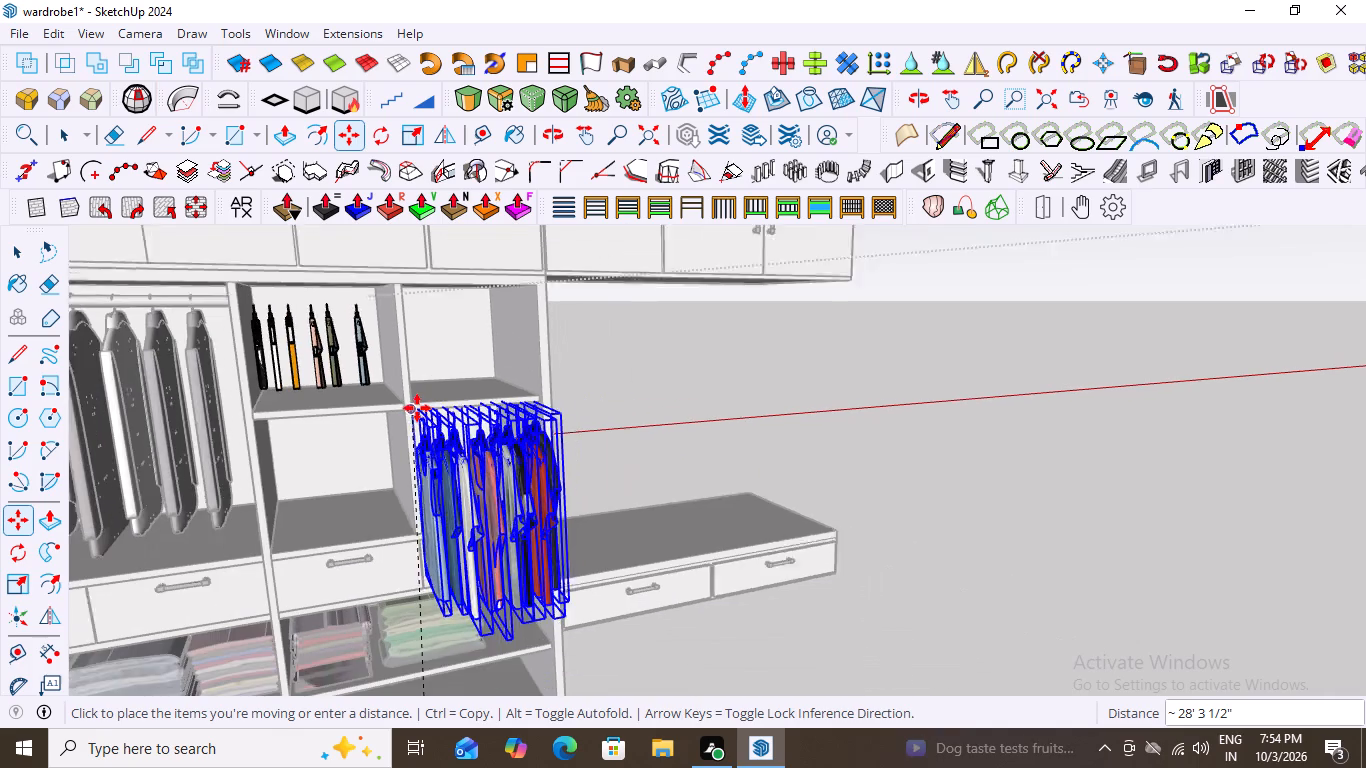
pyautogui.click(836, 411)
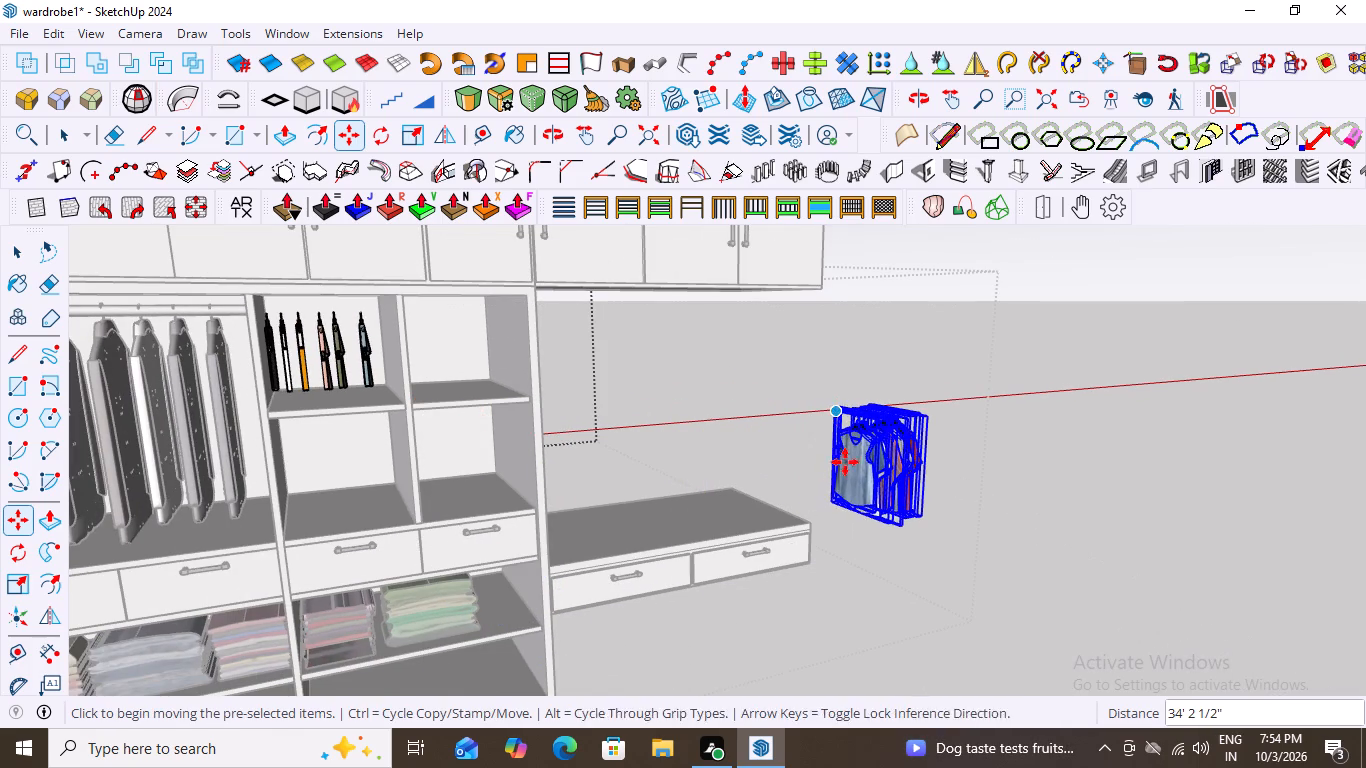
# Scale the eight selected tops down uniformly to a factor of about 0.77.
pyautogui.press('s')
pyautogui.scroll(3, 904, 542)
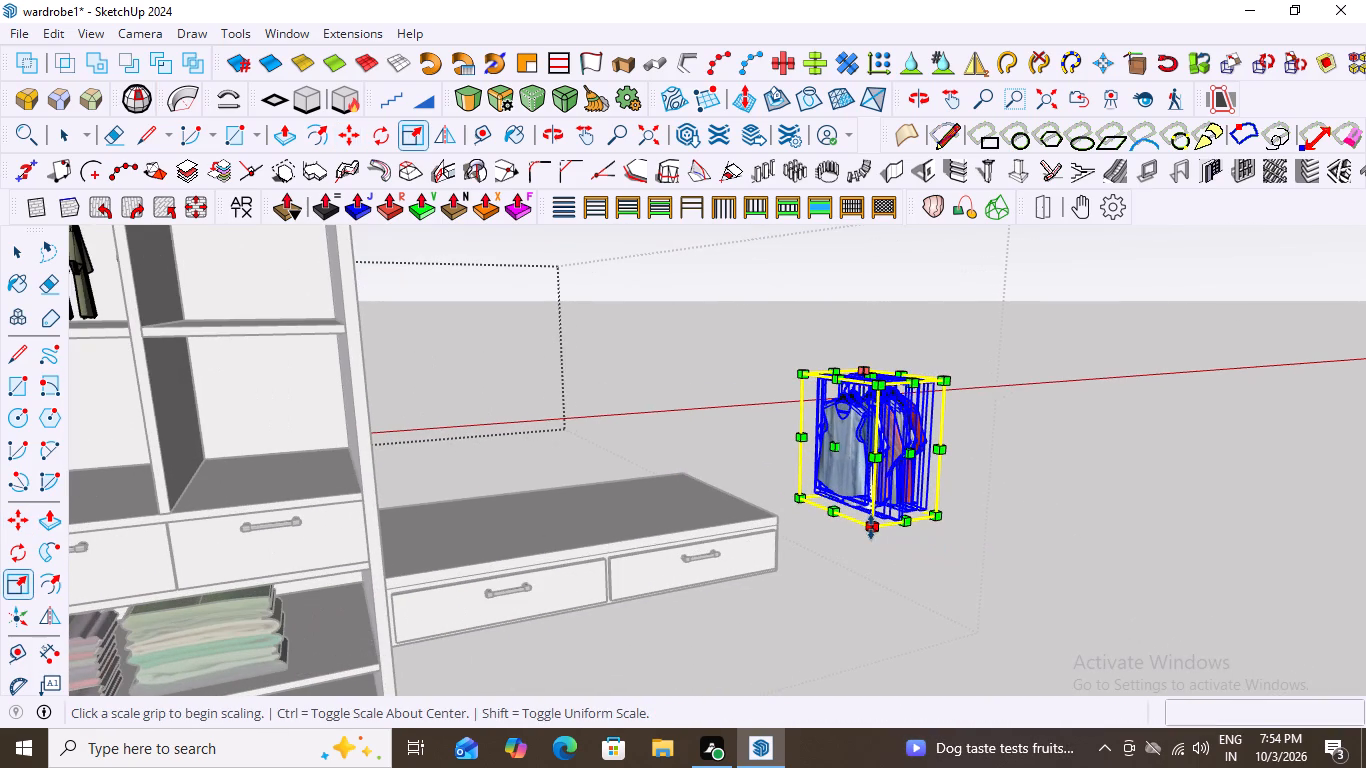
pyautogui.moveTo(874, 529); pyautogui.dragTo(880, 484)
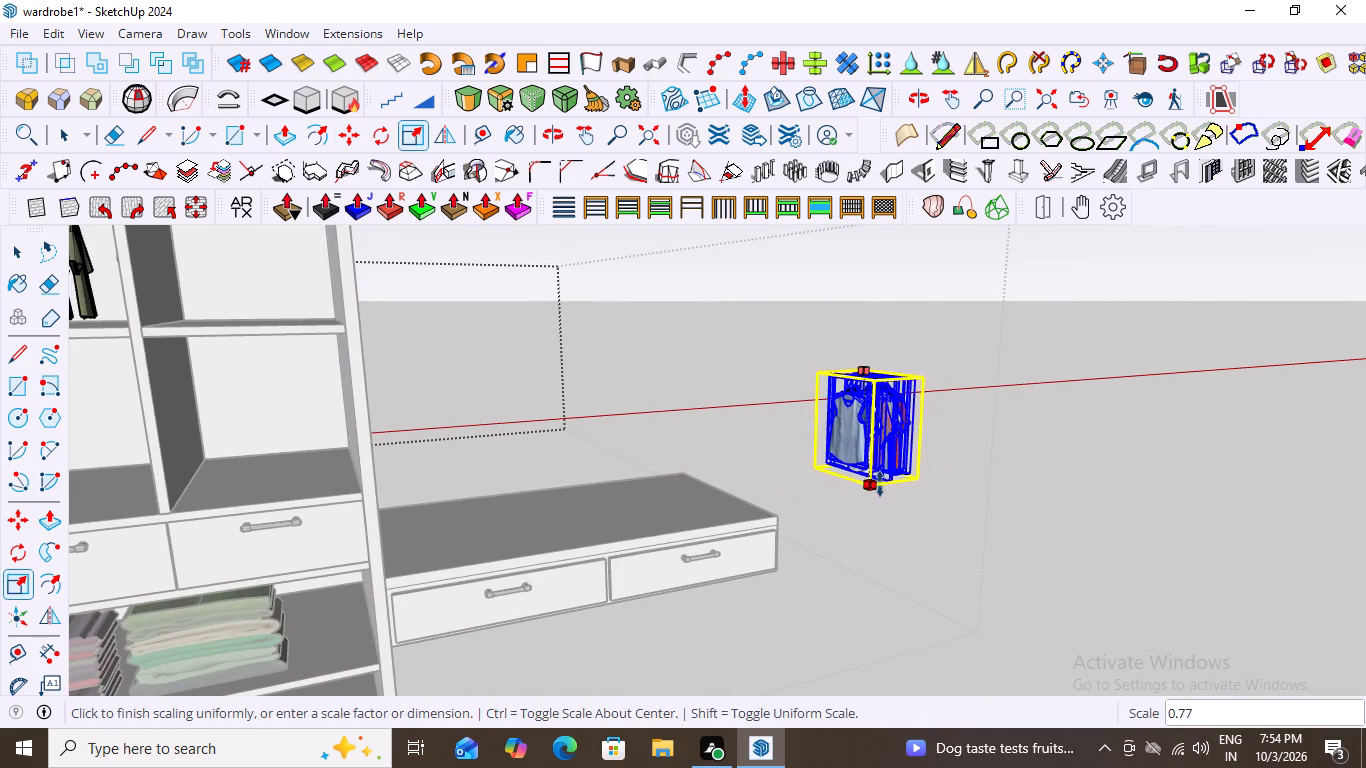
pyautogui.moveTo(880, 484); pyautogui.dragTo(880, 480)
pyautogui.press('space')
# Move the eight selected tops about 11' 1/2" to the front of the open compartment under the shelf nearest the bench.
pyautogui.scroll(2, 851, 395)
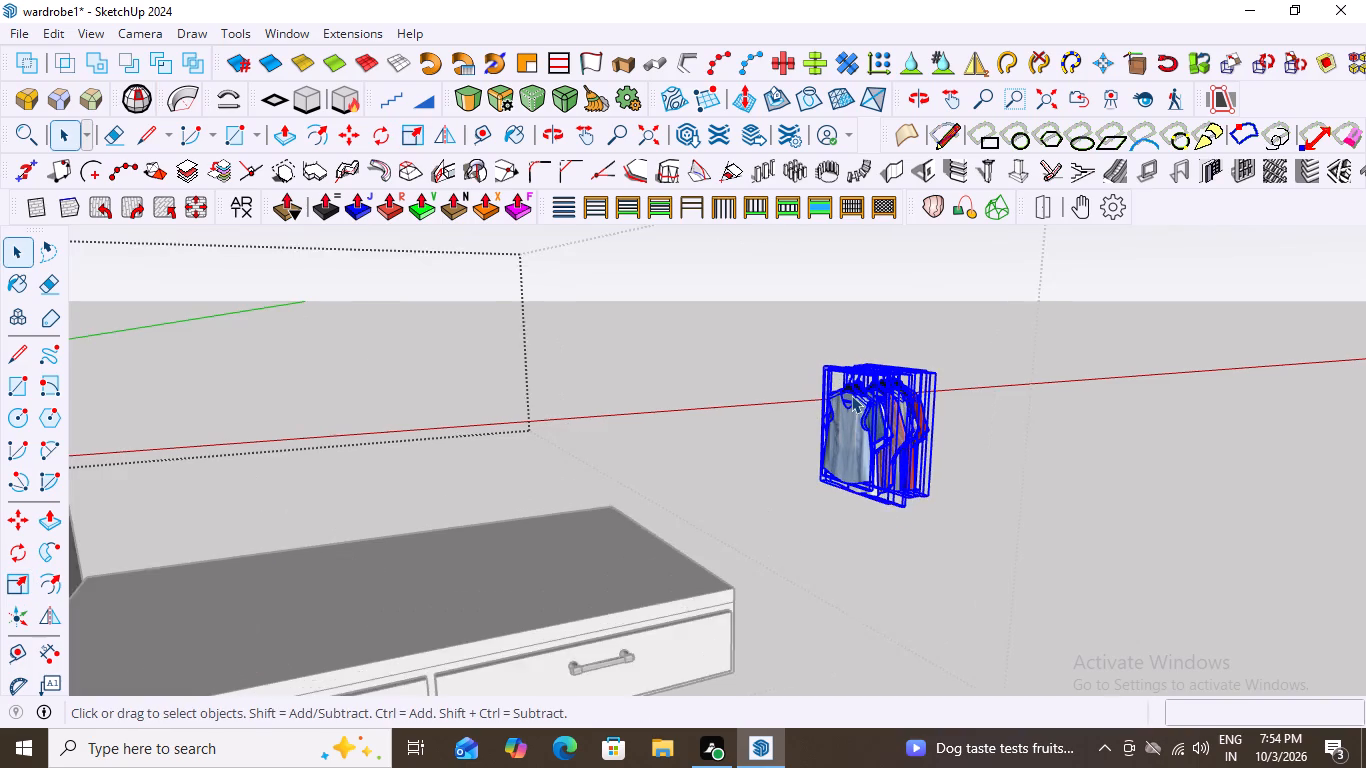
pyautogui.scroll(2, 851, 395)
pyautogui.press('m')
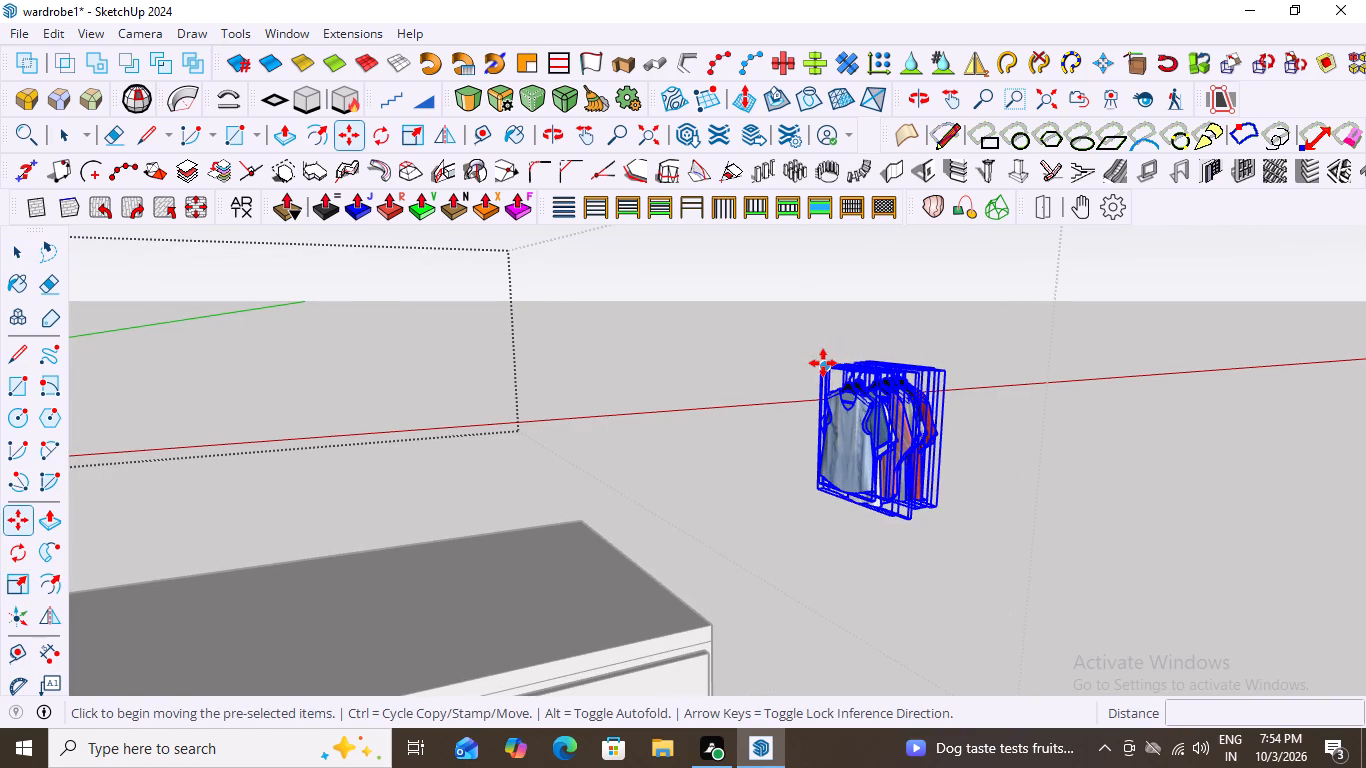
pyautogui.click(823, 363)
pyautogui.scroll(-12, 504, 374)
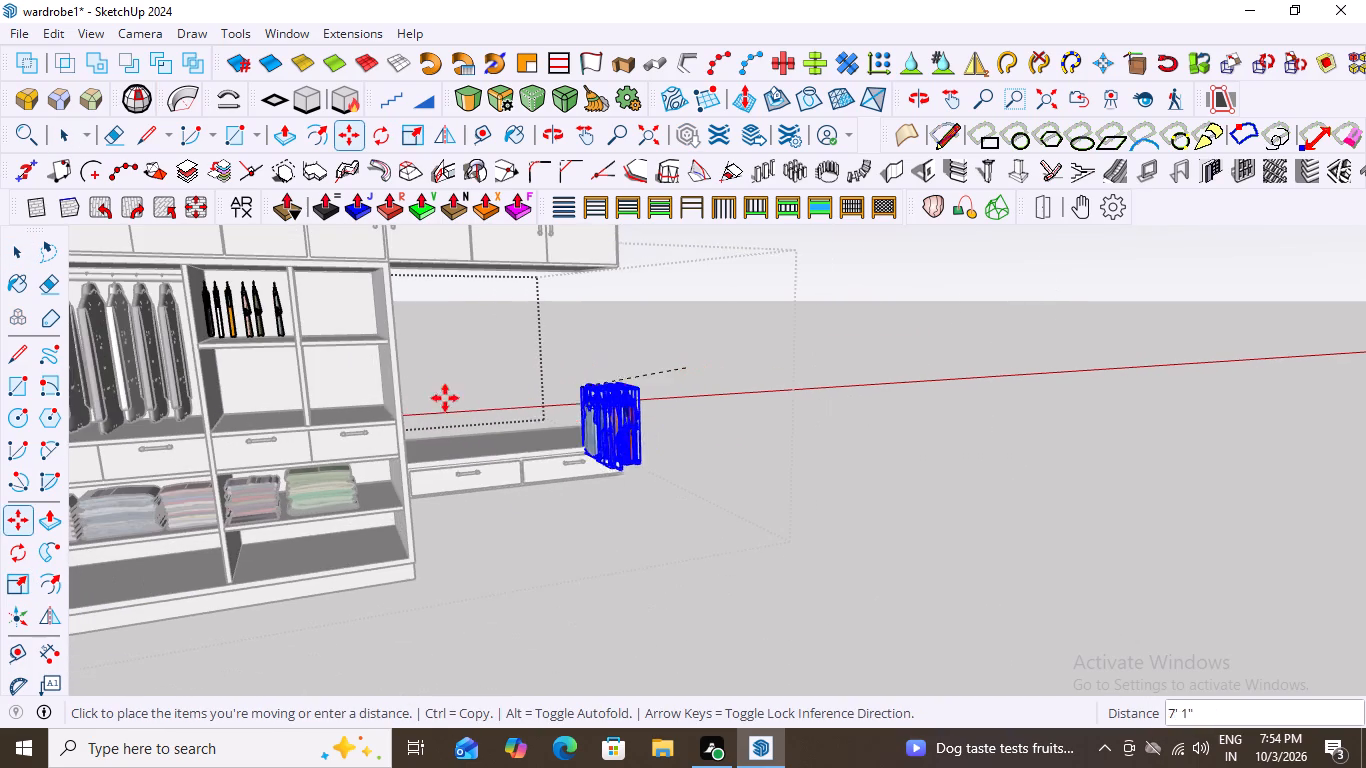
pyautogui.scroll(11, 335, 362)
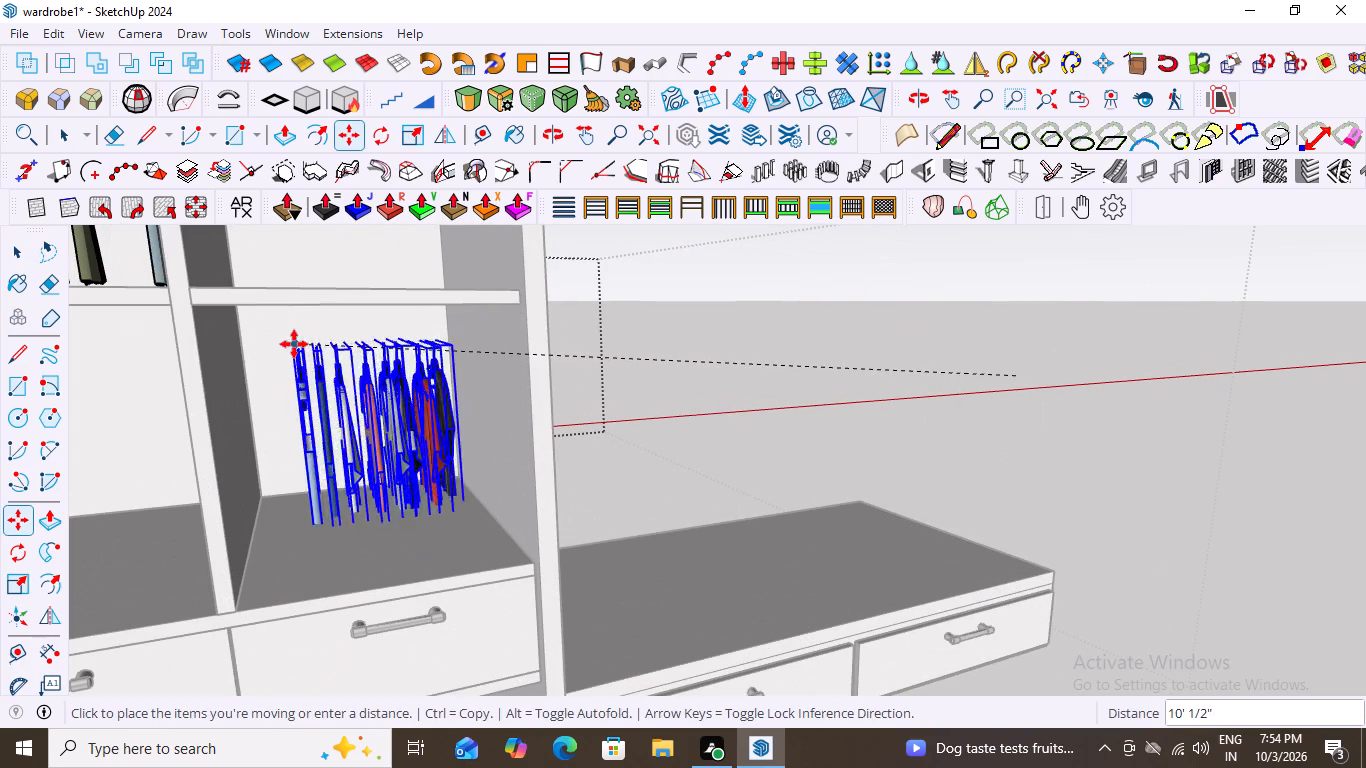
pyautogui.scroll(-10, 851, 530)
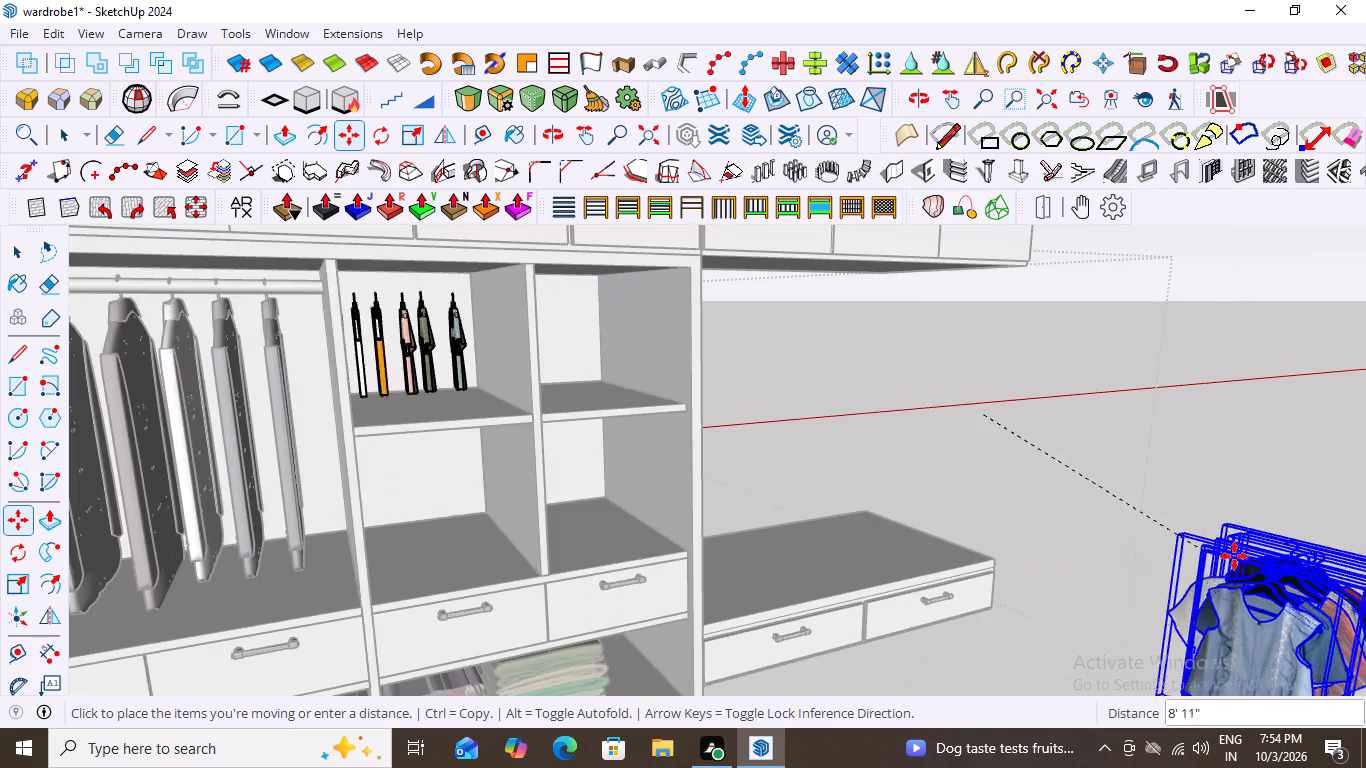
pyautogui.scroll(8, 700, 456)
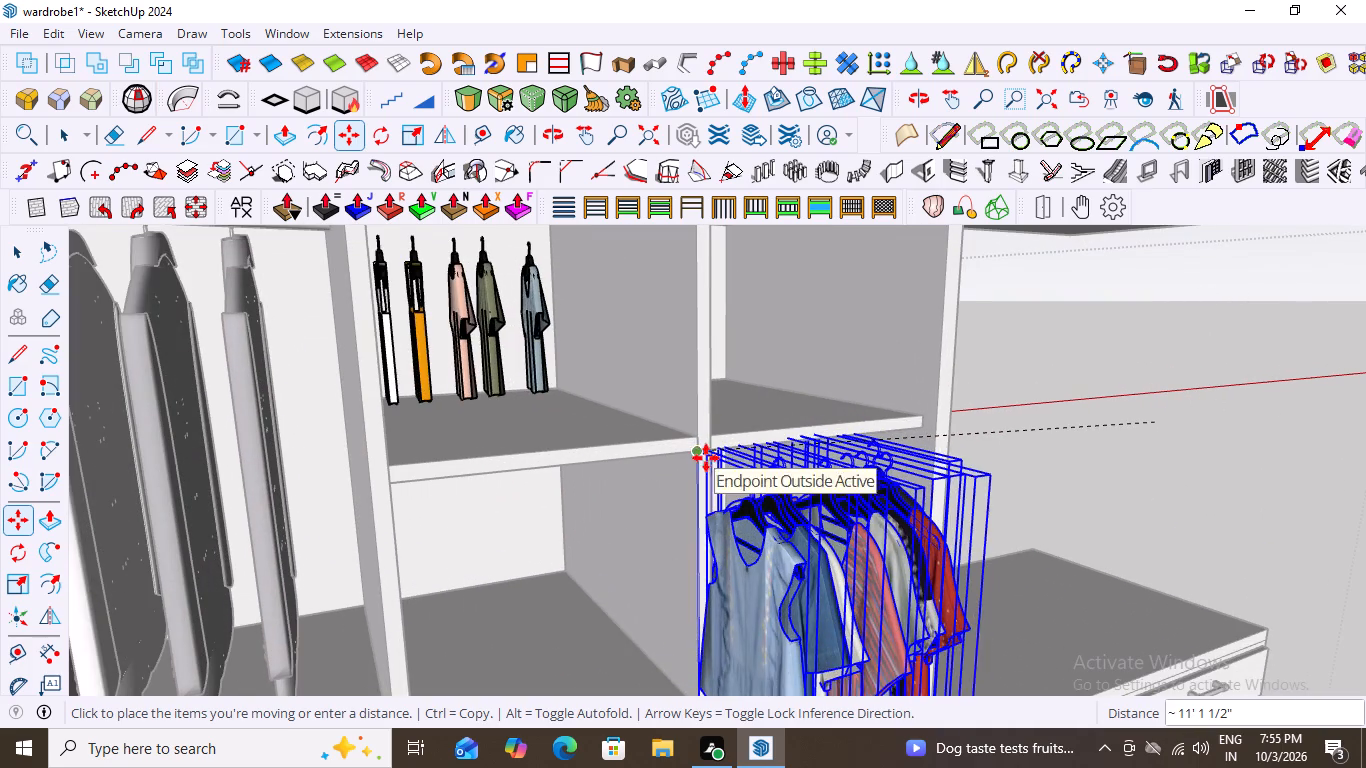
pyautogui.scroll(-7, 728, 444)
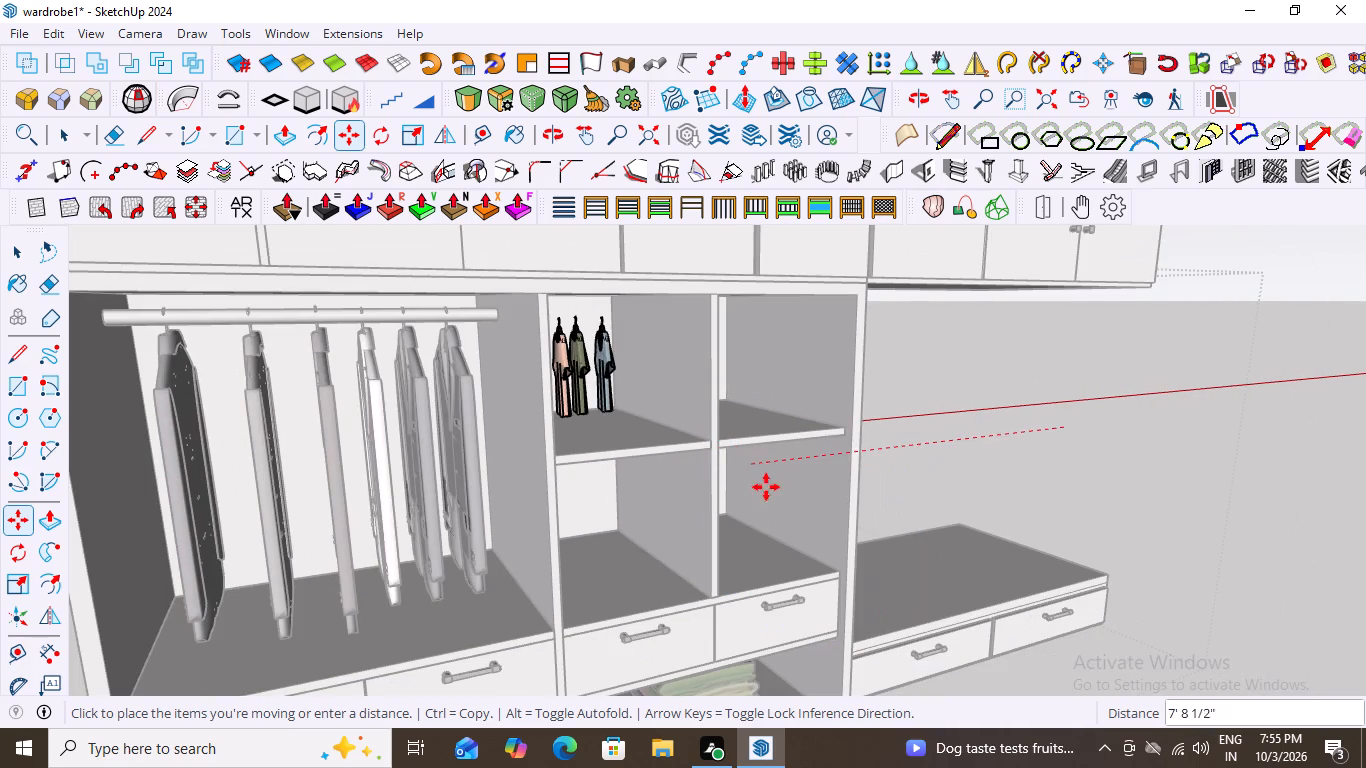
pyautogui.scroll(7, 778, 509)
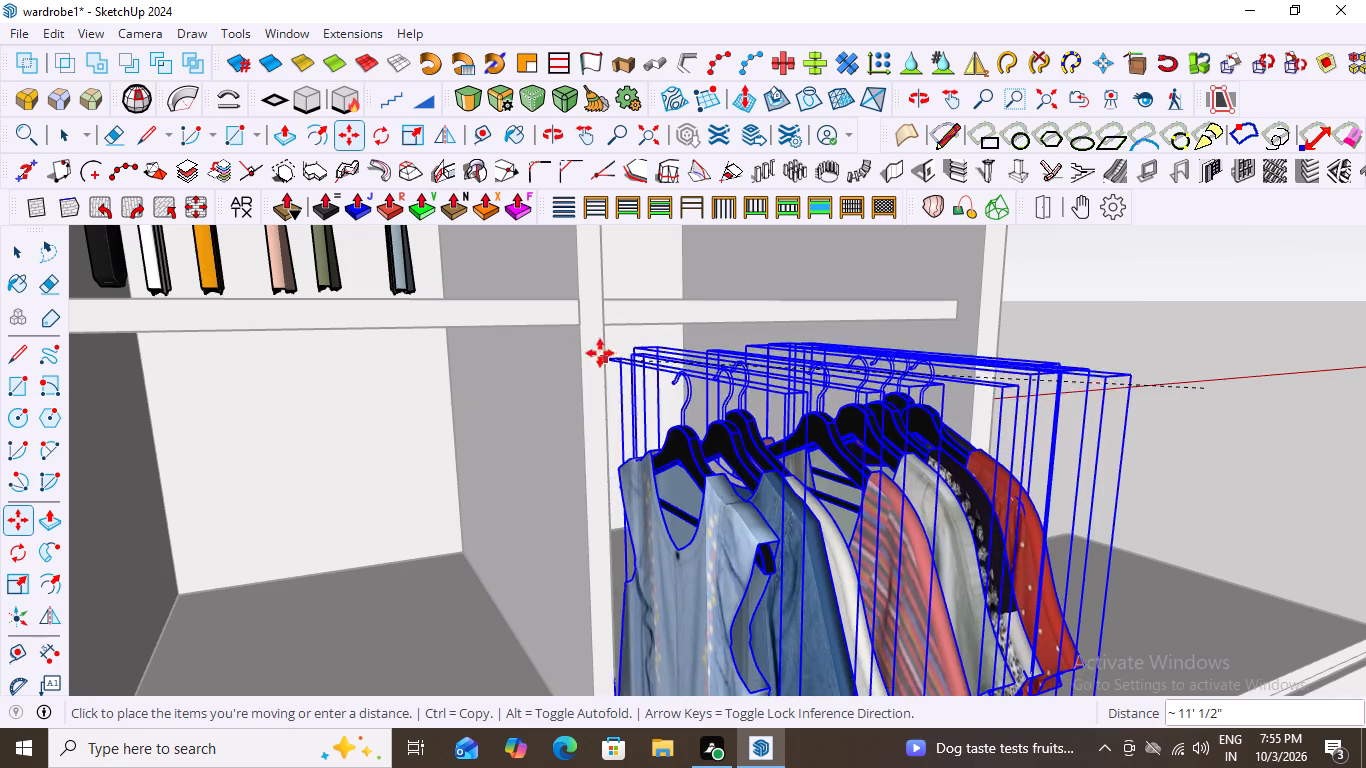
pyautogui.scroll(-4, 481, 342)
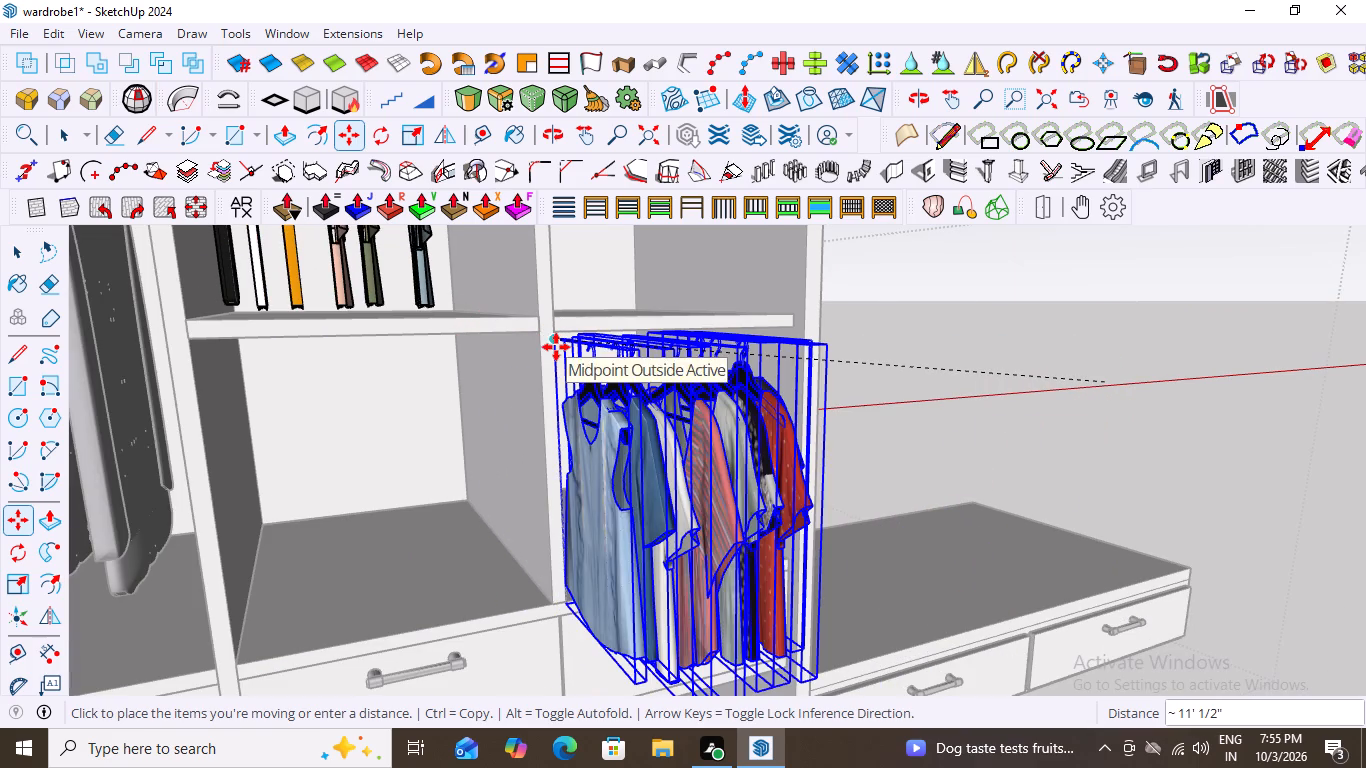
pyautogui.click(570, 346)
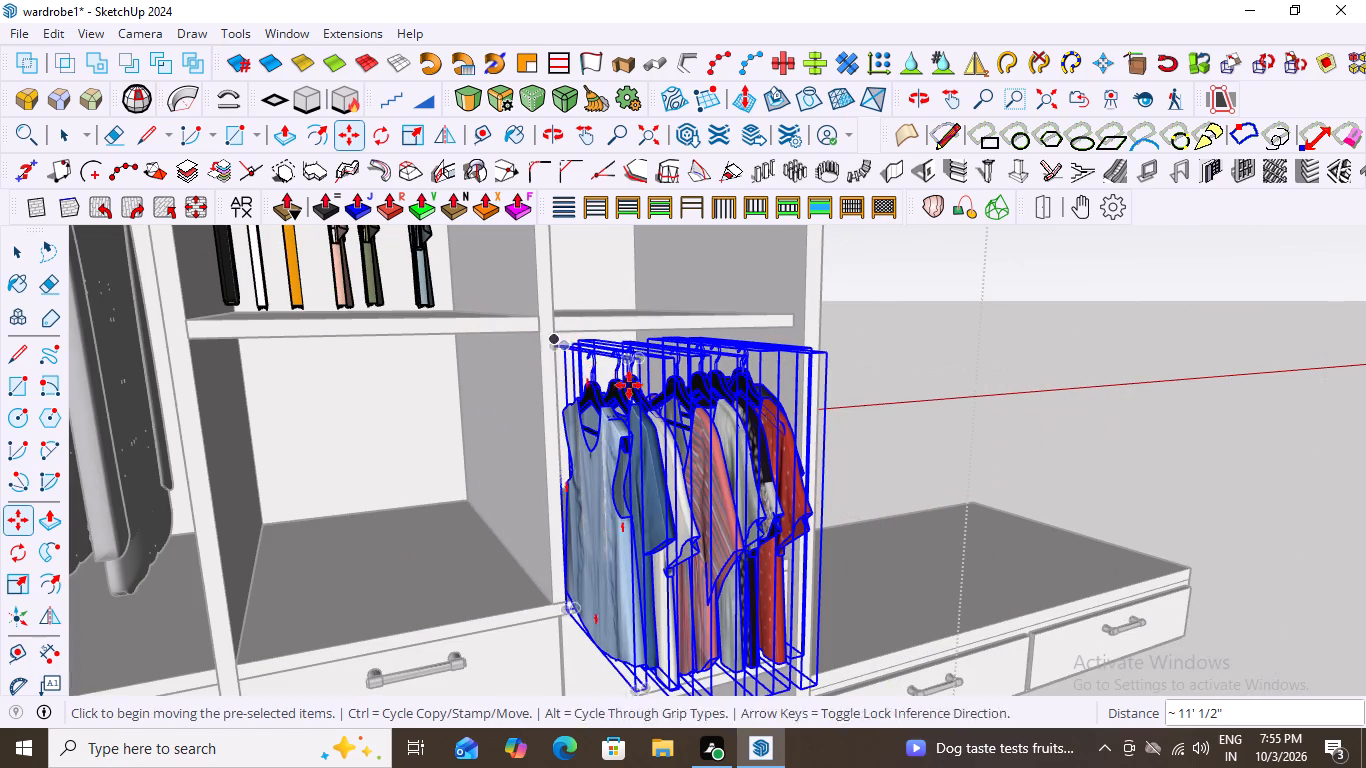
# Move the row of tops about 2' 10" deeper into that compartment, clear of its vertical divider.
pyautogui.scroll(-10, 883, 409)
pyautogui.moveTo(879, 447); pyautogui.dragTo(799, 463, button='middle')
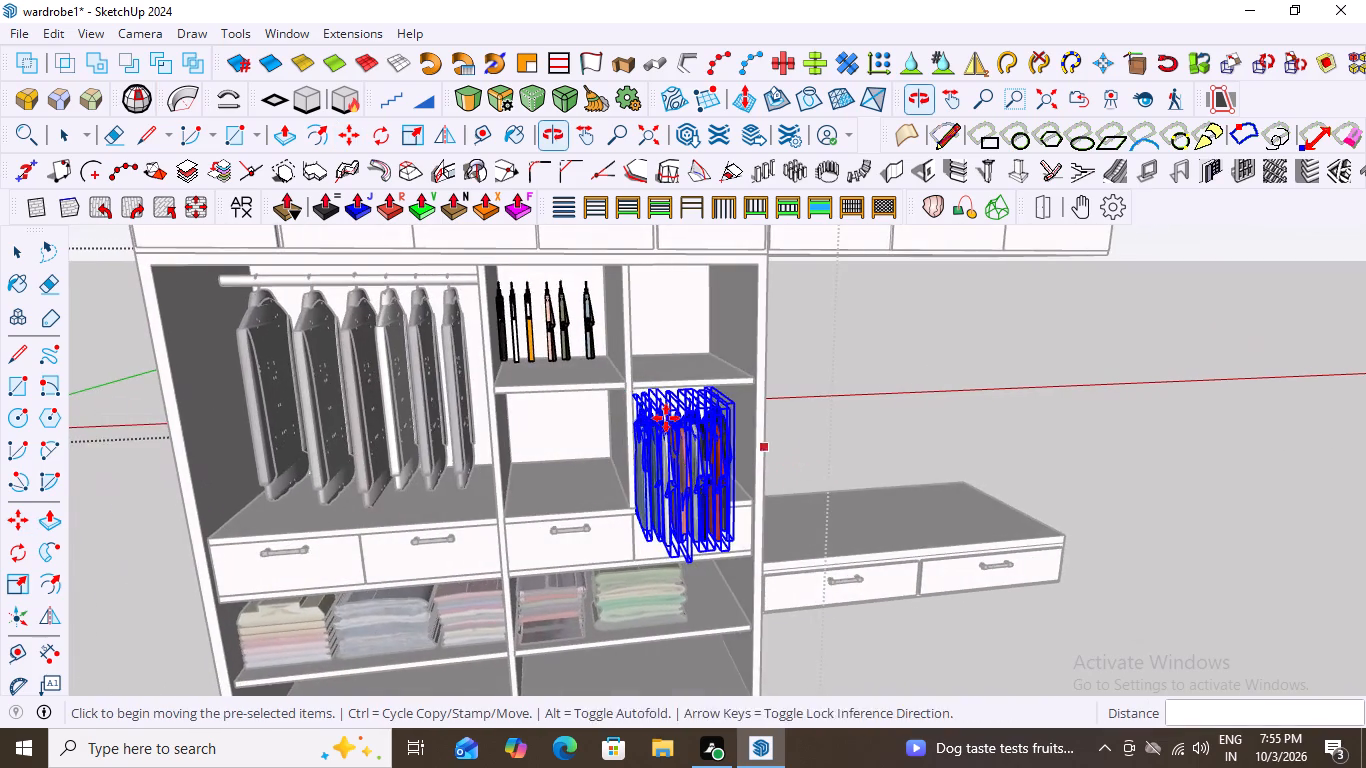
pyautogui.scroll(7, 626, 400)
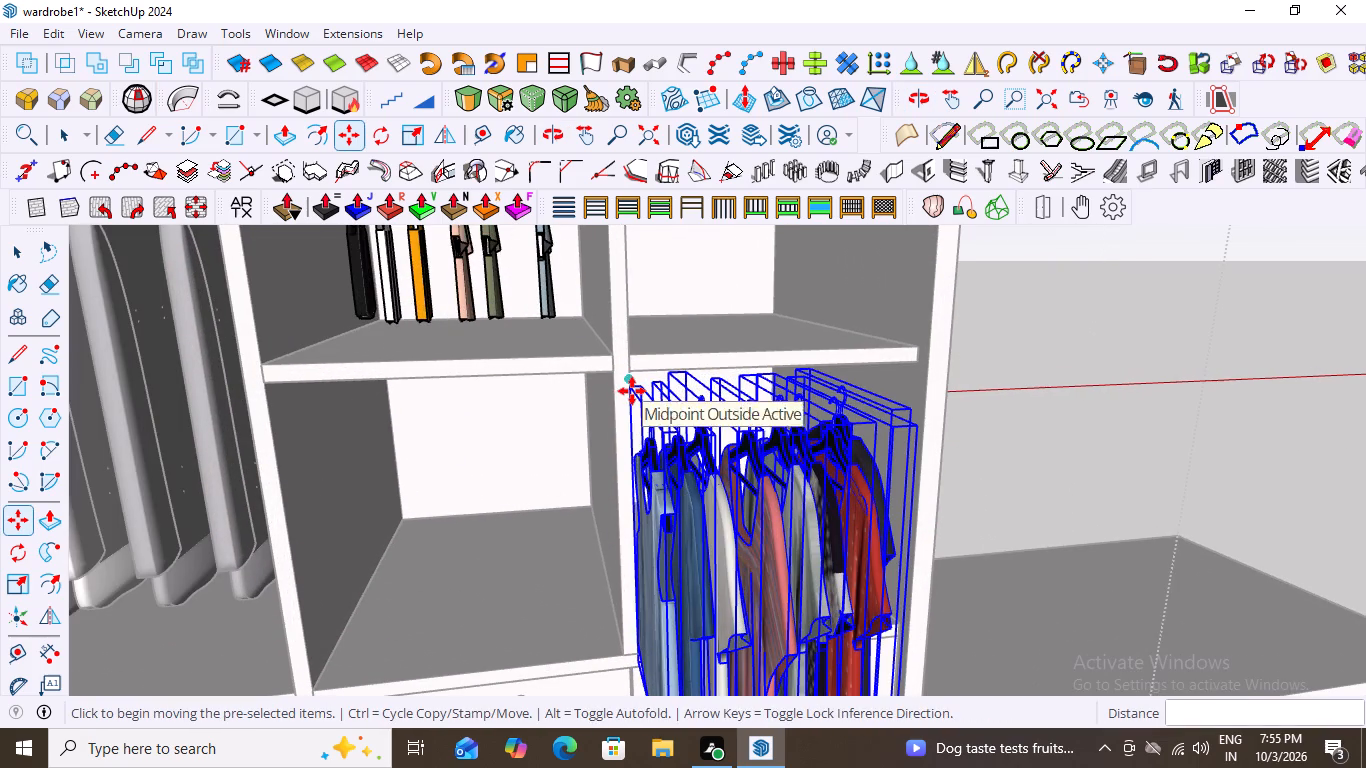
pyautogui.click(635, 395)
pyautogui.scroll(-3, 664, 398)
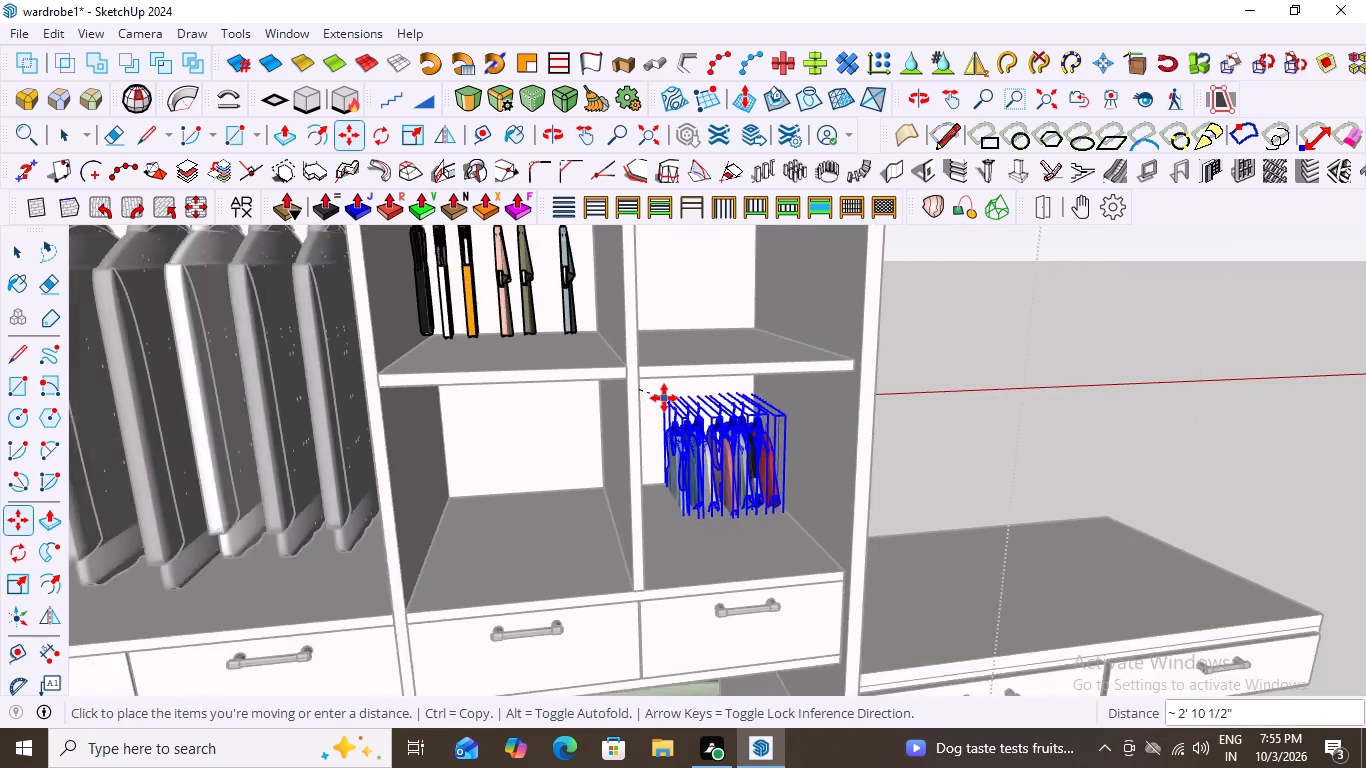
pyautogui.scroll(8, 664, 398)
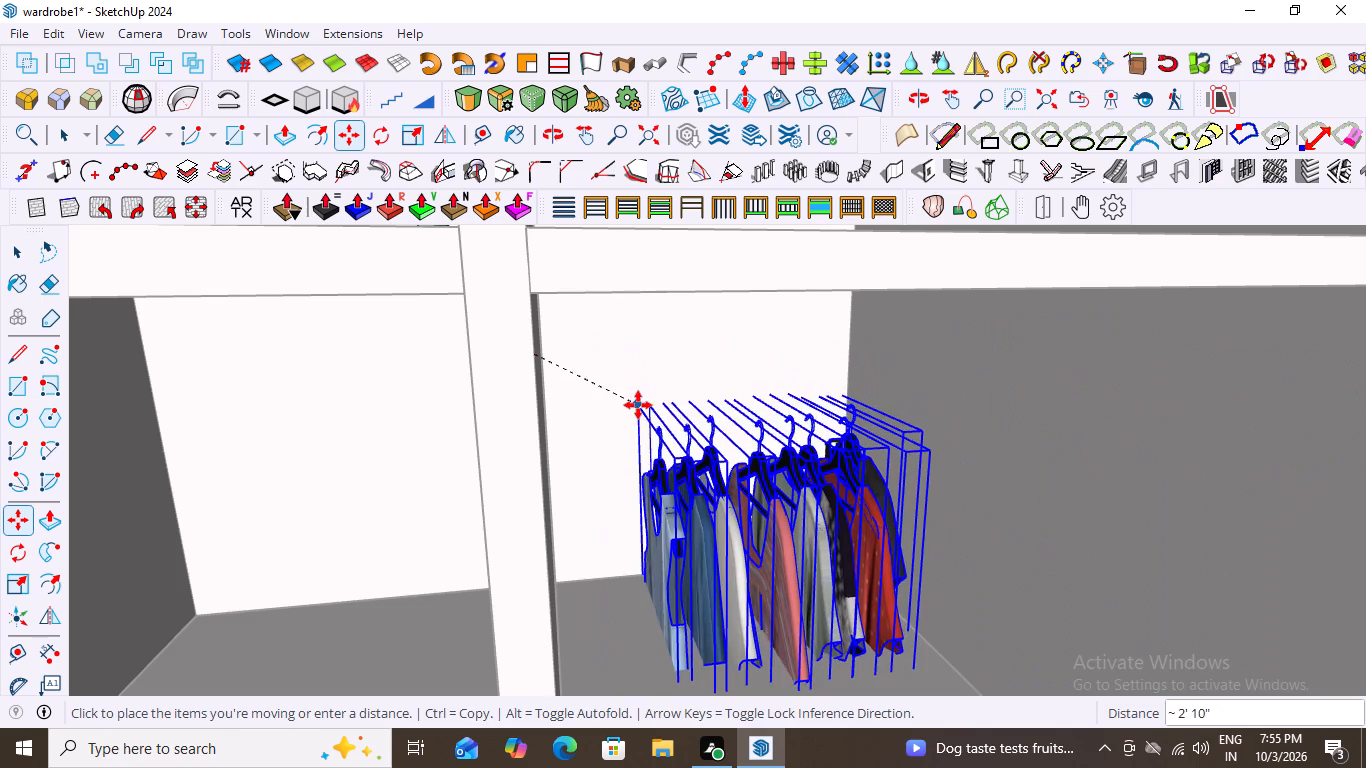
pyautogui.click(627, 388)
# Raise the row of tops about 6" along the blue axis to meet the underside of the compartment's shelf.
pyautogui.click(632, 387)
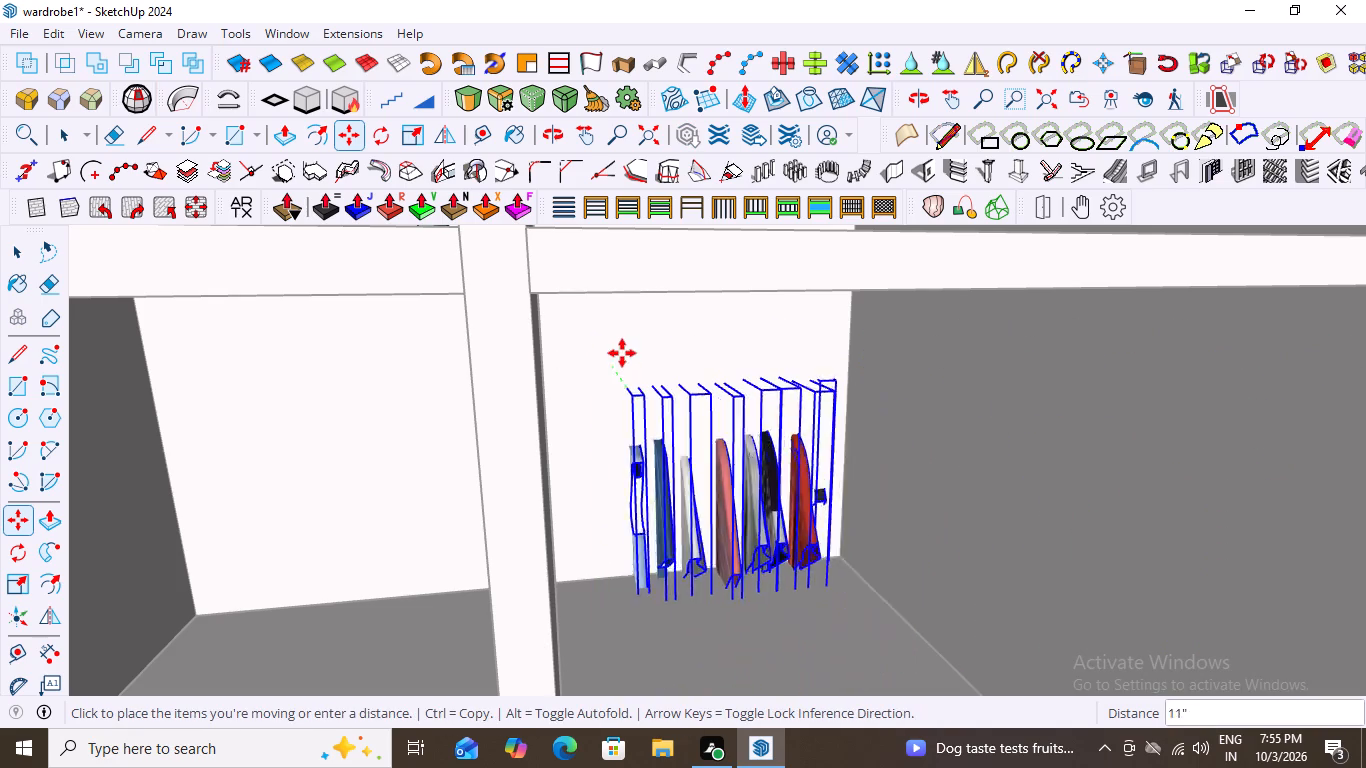
pyautogui.click(624, 280)
# Shift the row of tops about 2 1/2" towards the compartment's vertical divider and deselect it.
pyautogui.scroll(-8, 559, 344)
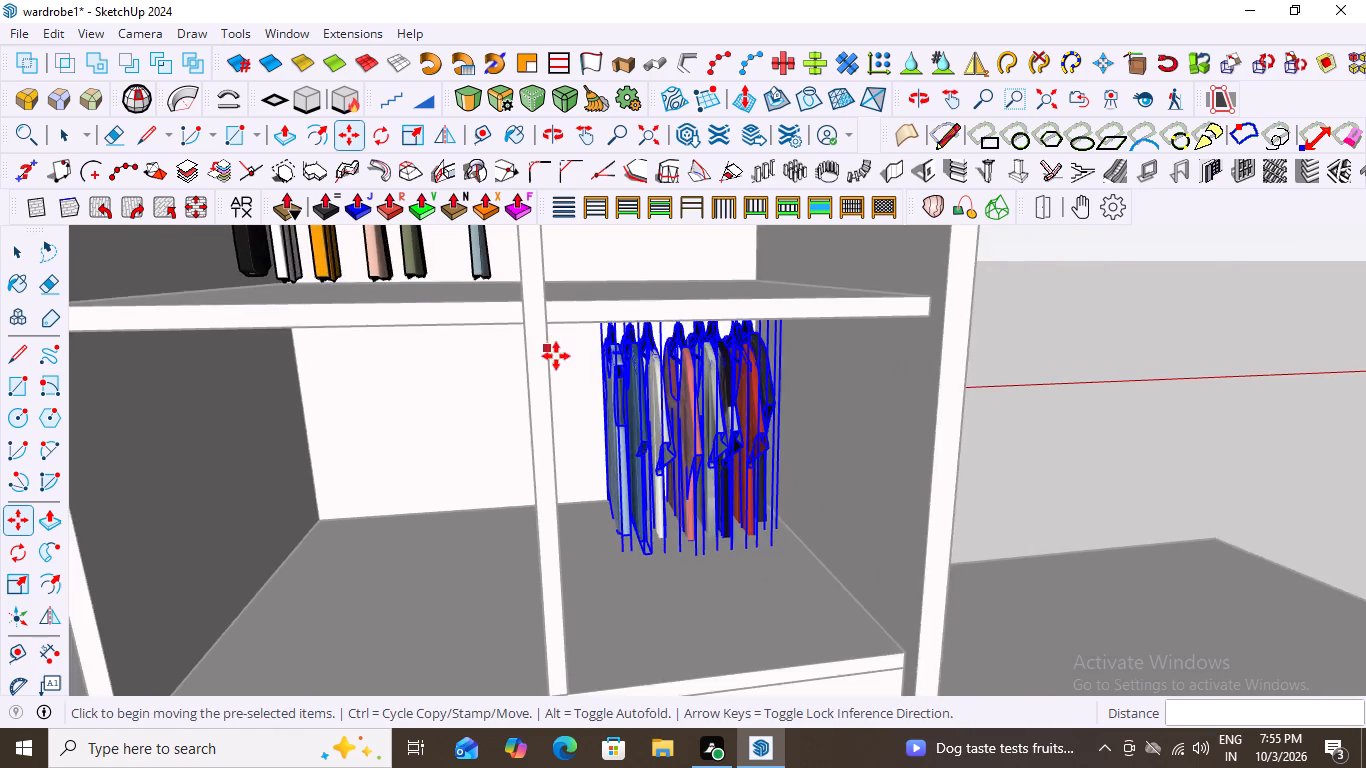
pyautogui.scroll(-3, 556, 356)
pyautogui.middleClick(713, 433)
pyautogui.scroll(3, 634, 517)
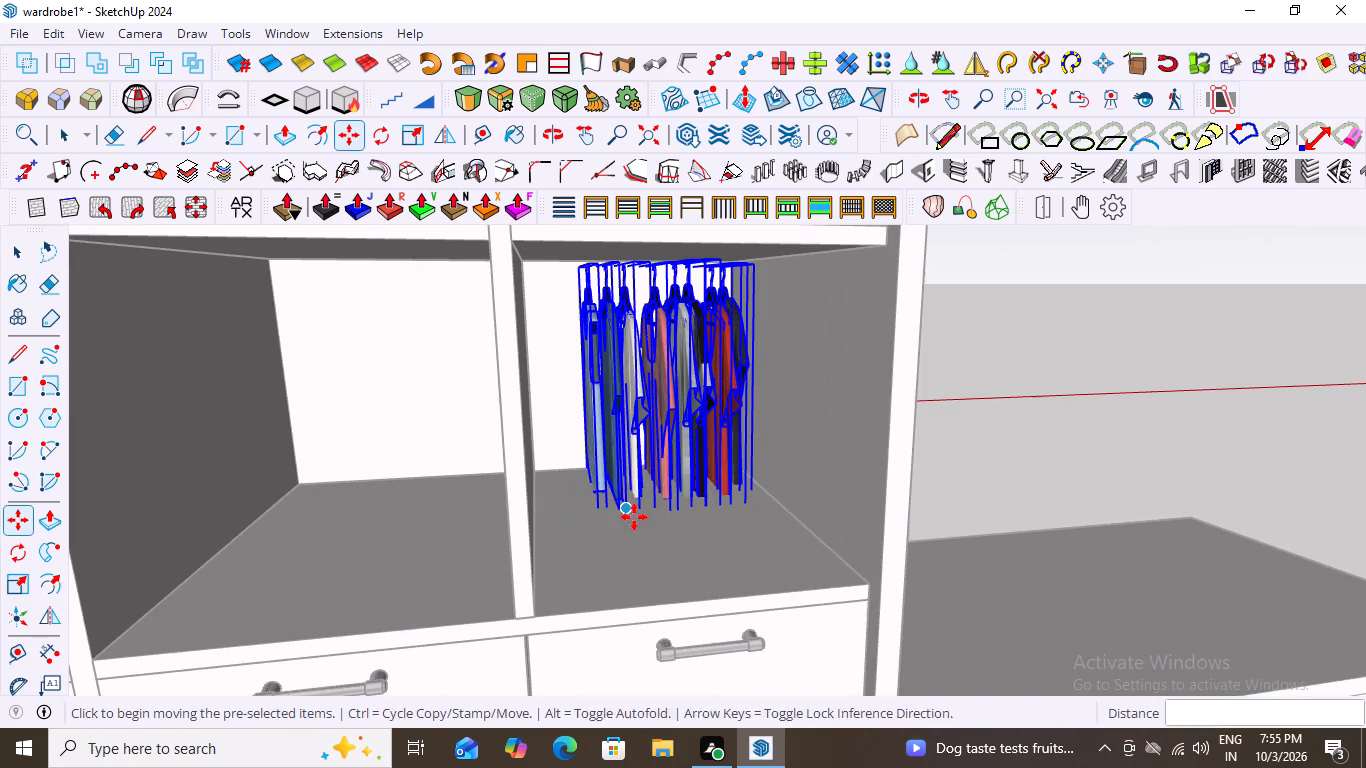
pyautogui.click(601, 511)
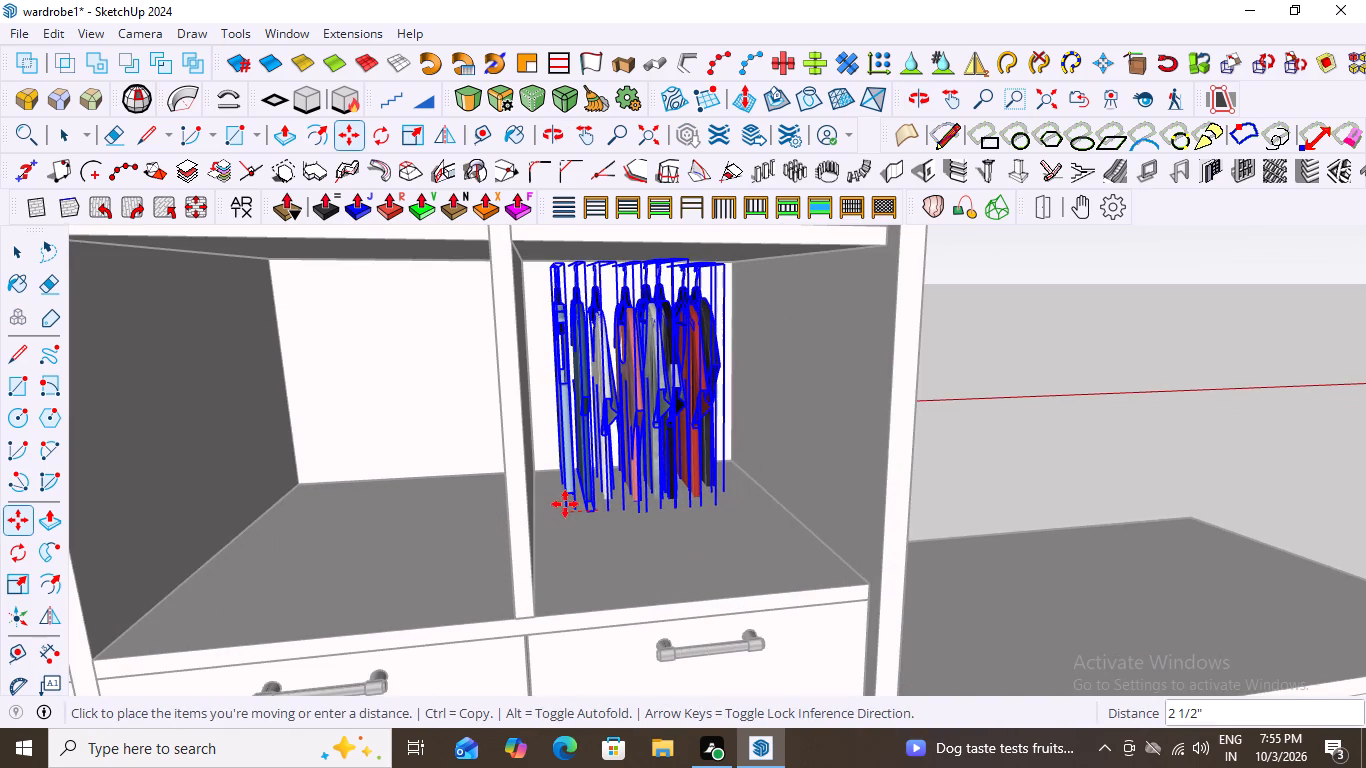
pyautogui.click(566, 507)
pyautogui.scroll(-2, 299, 392)
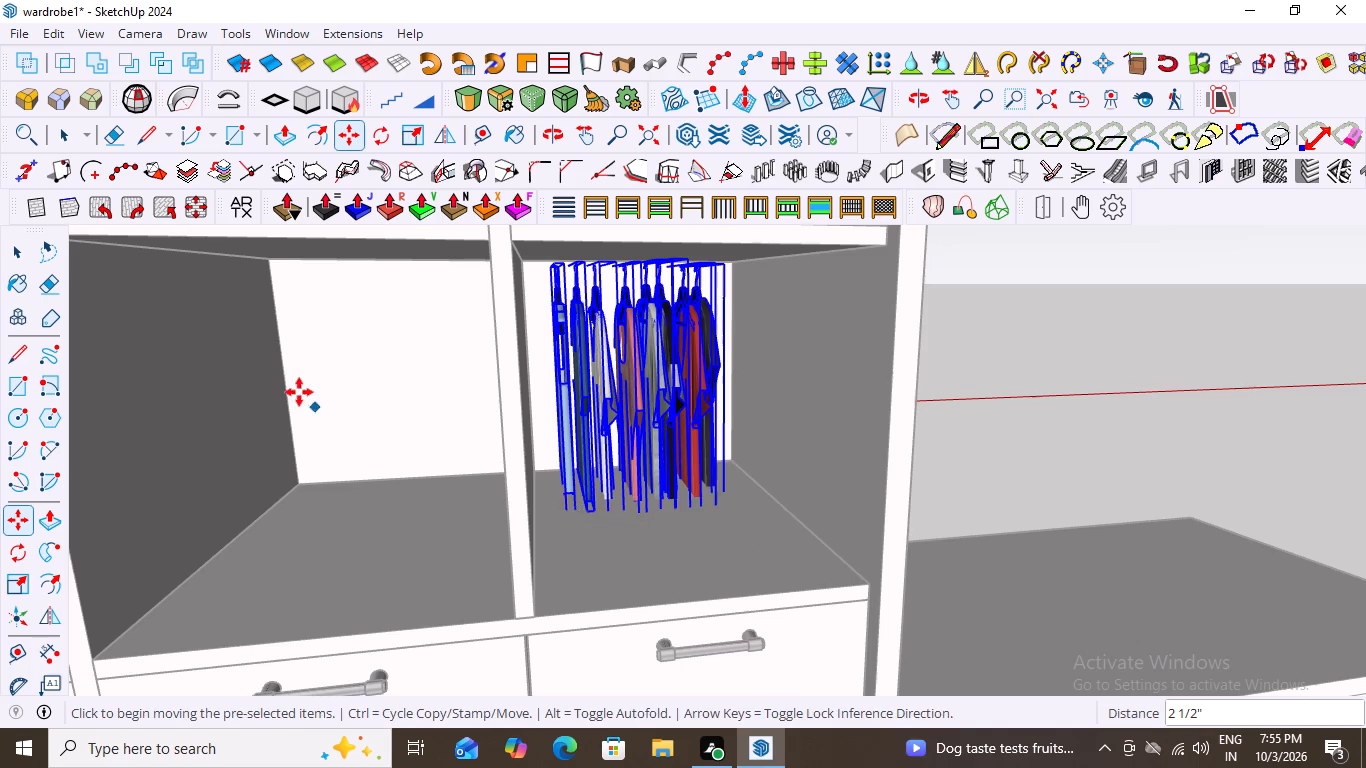
pyautogui.scroll(-18, 299, 392)
pyautogui.press('space')
pyautogui.click(802, 426)
# Examine the furnished wardrobe as a whole, including the hung tops, folded stacks and low drawer bench.
pyautogui.scroll(-7, 726, 465)
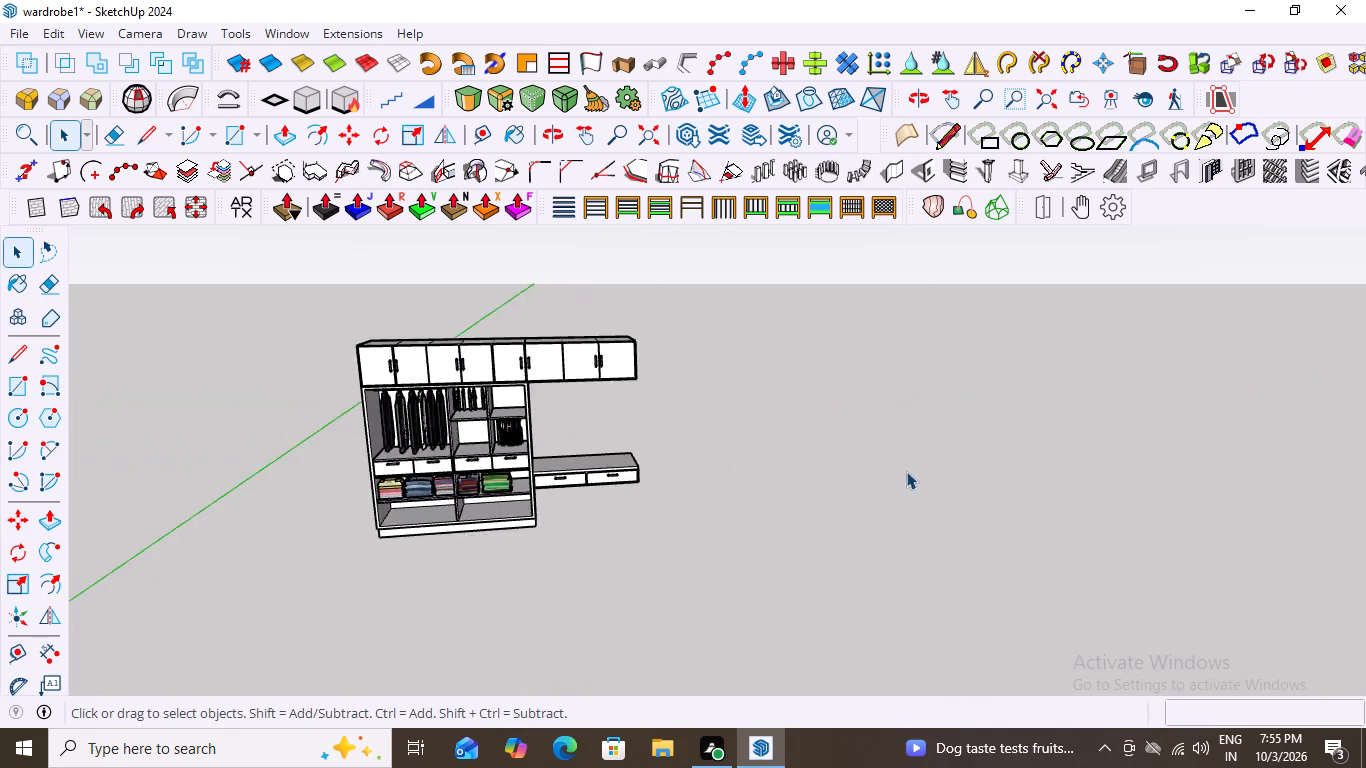
pyautogui.scroll(-2, 906, 471)
pyautogui.moveTo(837, 523); pyautogui.dragTo(787, 484, button='middle')
pyautogui.scroll(11, 604, 435)
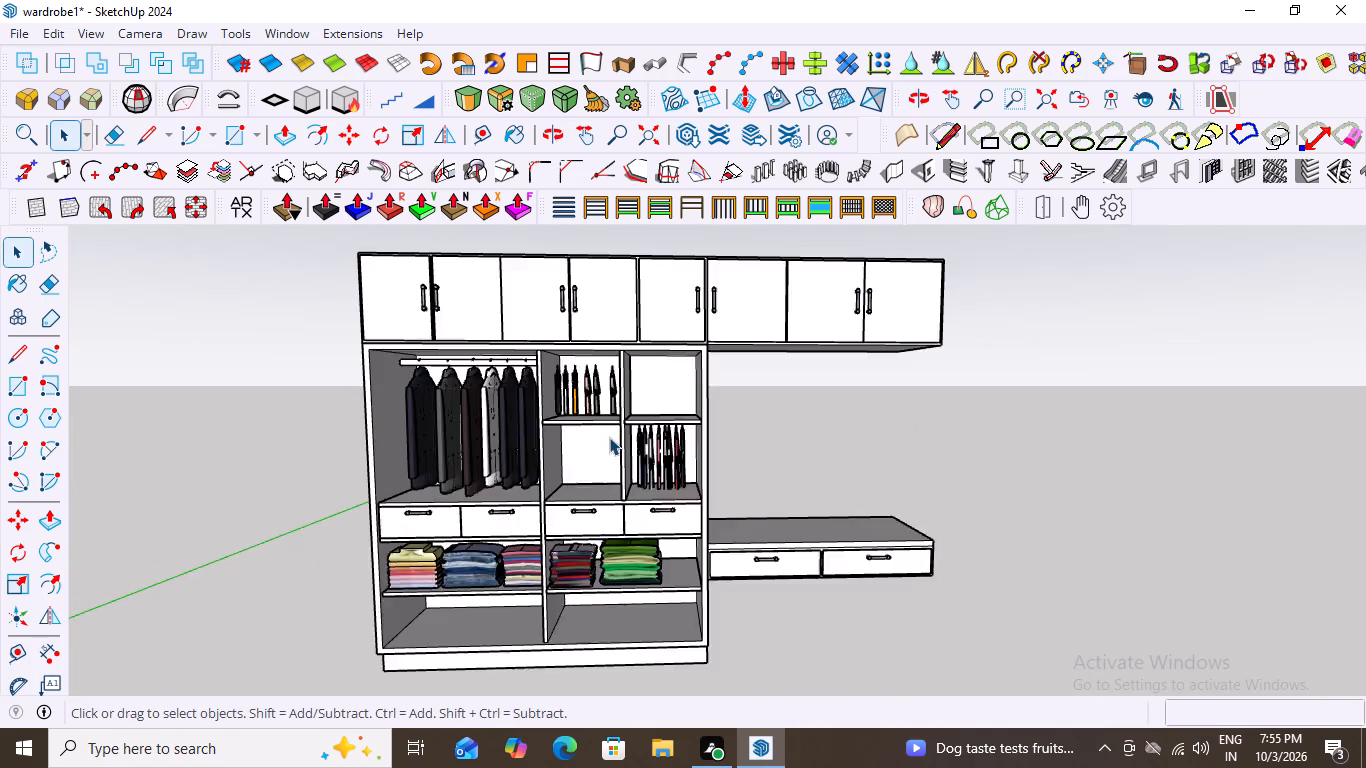
pyautogui.scroll(3, 609, 437)
pyautogui.scroll(-4, 720, 407)
pyautogui.scroll(2, 699, 492)
pyautogui.scroll(-5, 752, 444)
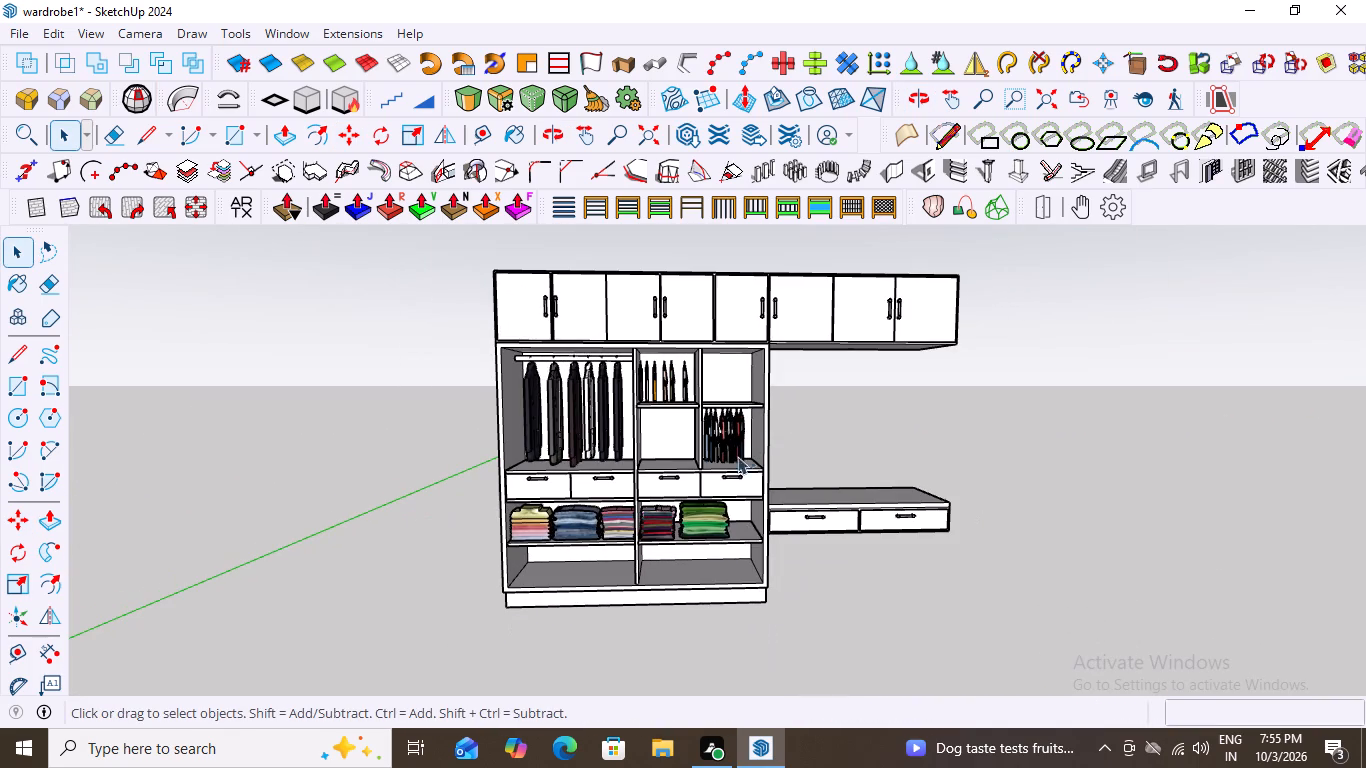
pyautogui.scroll(1, 692, 383)
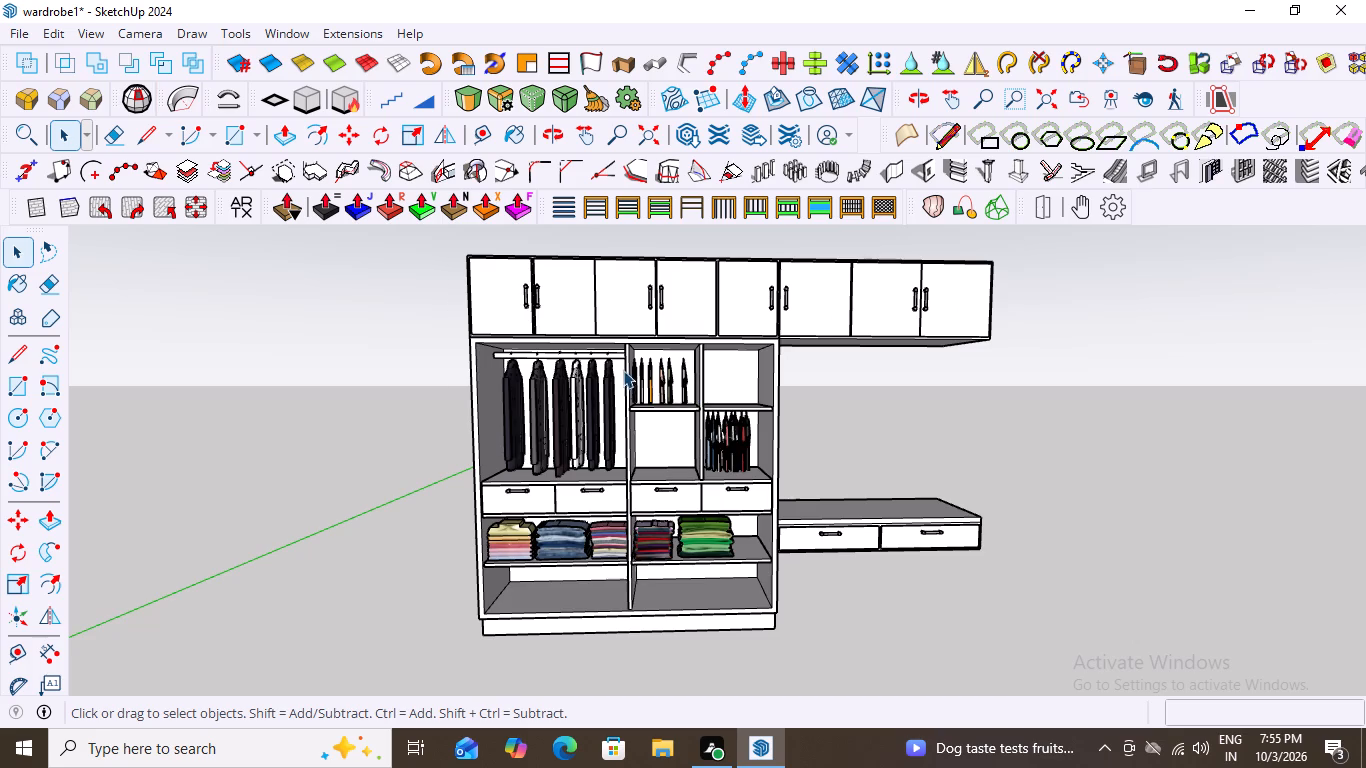
pyautogui.scroll(2, 623, 370)
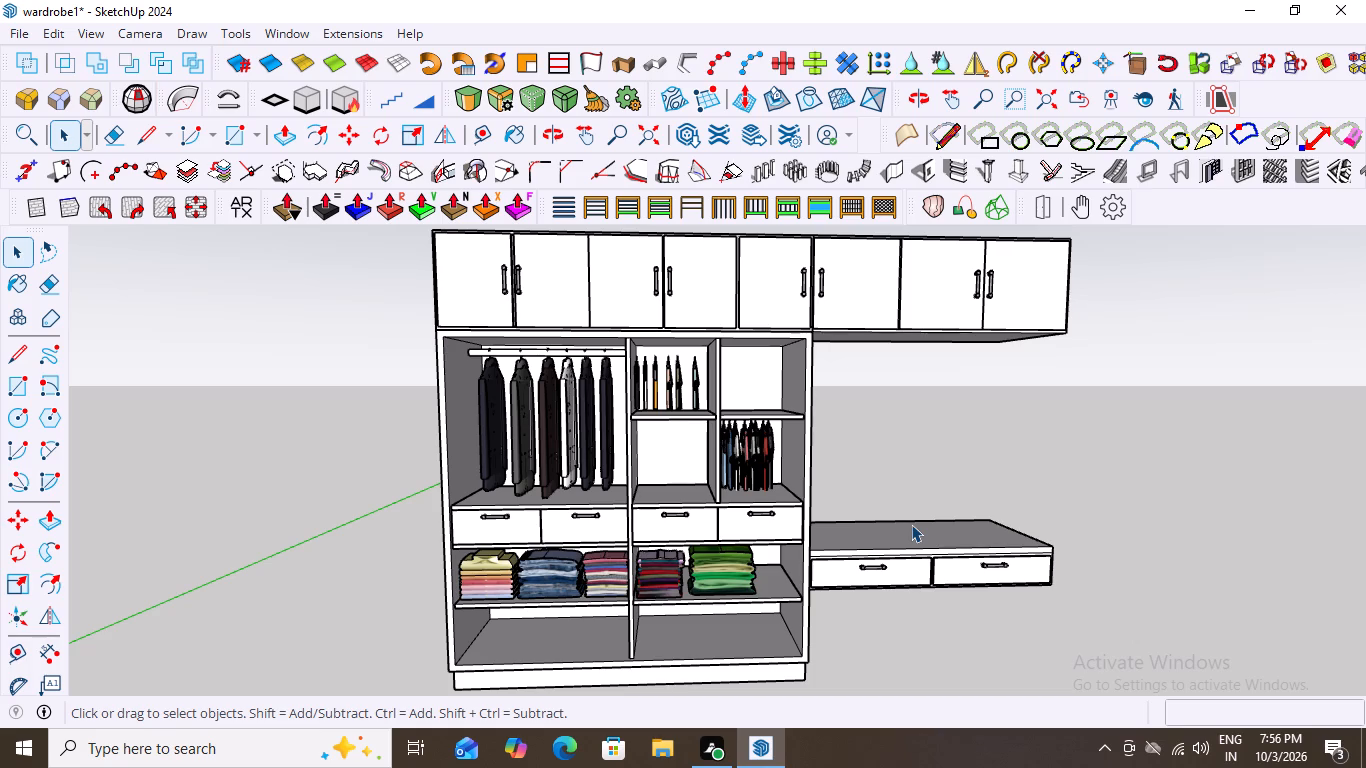
pyautogui.scroll(-3, 895, 554)
pyautogui.scroll(2, 978, 558)
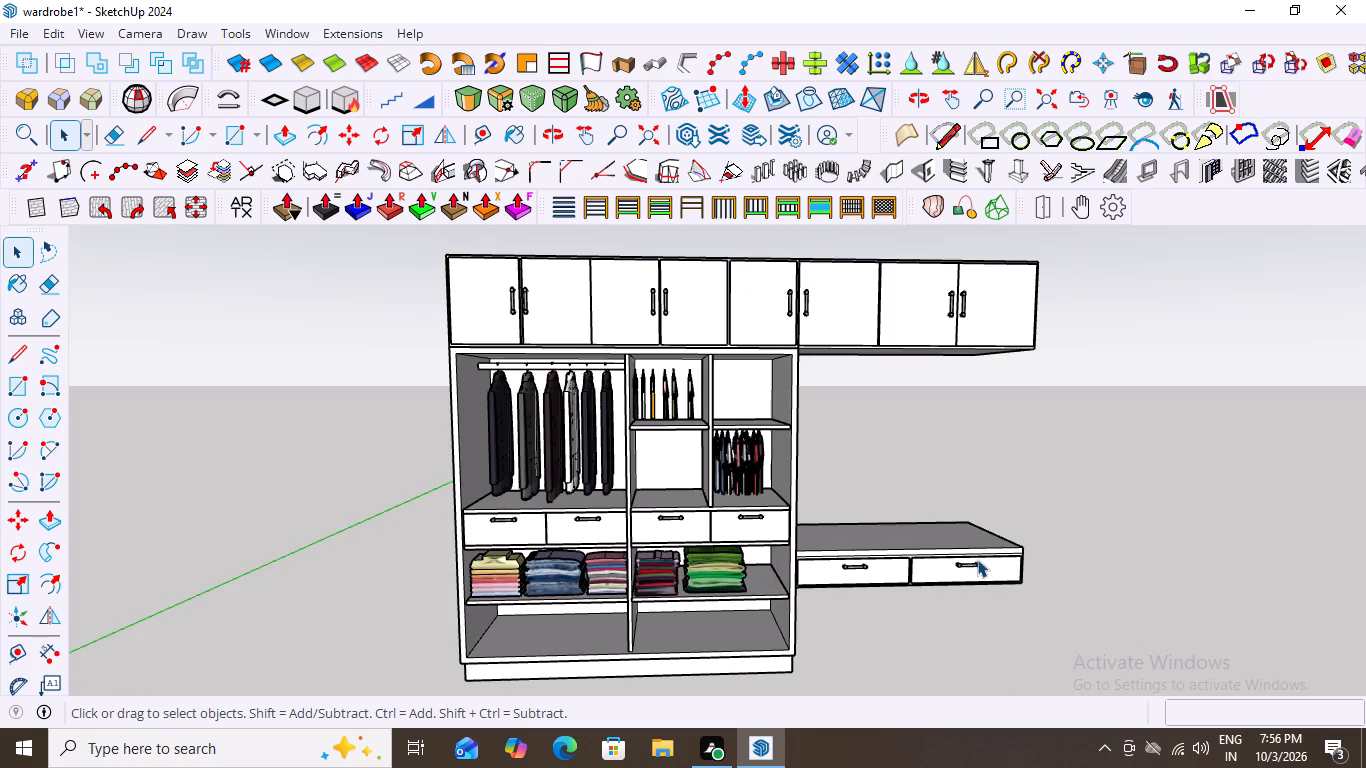
pyautogui.scroll(7, 892, 597)
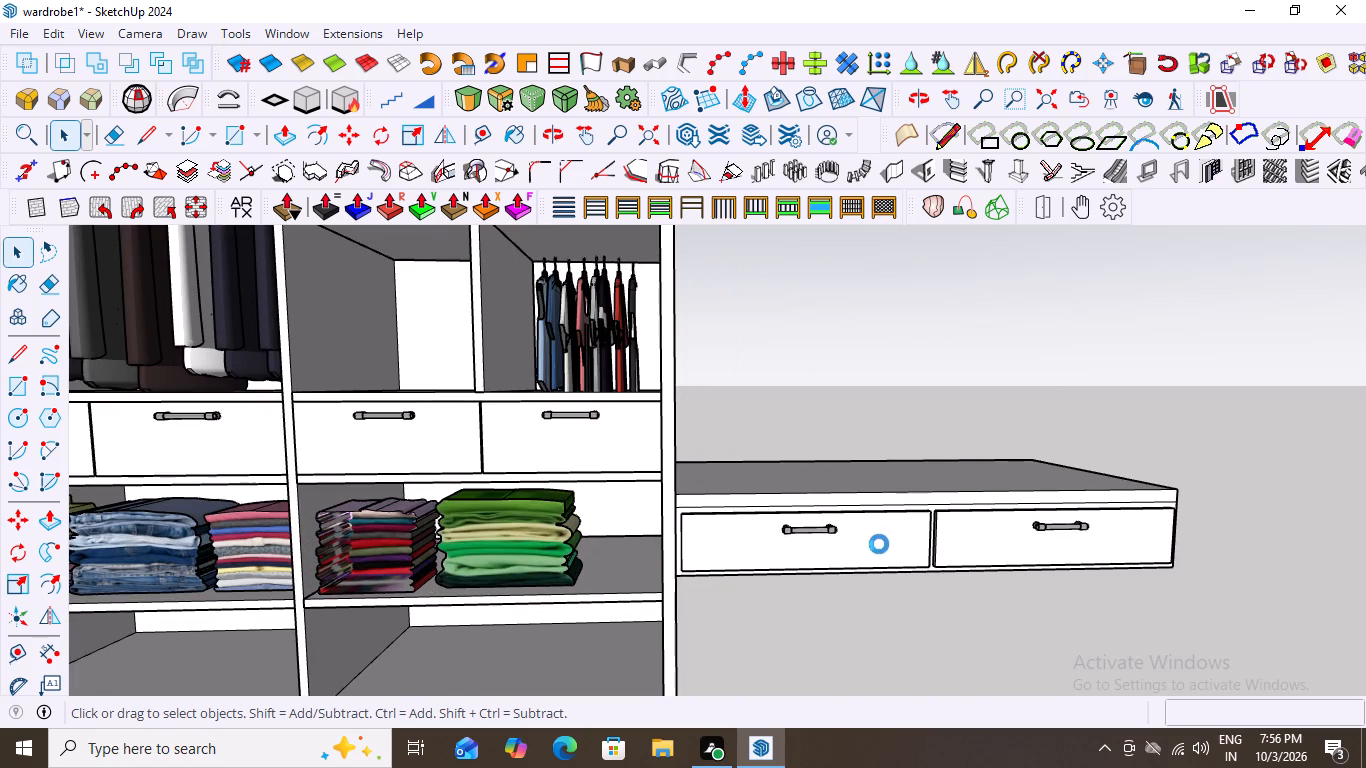
# Save the model under the new name wardrobe2 in the Documents folder as a SketchUp model.
pyautogui.press('space')
pyautogui.click(14, 31)
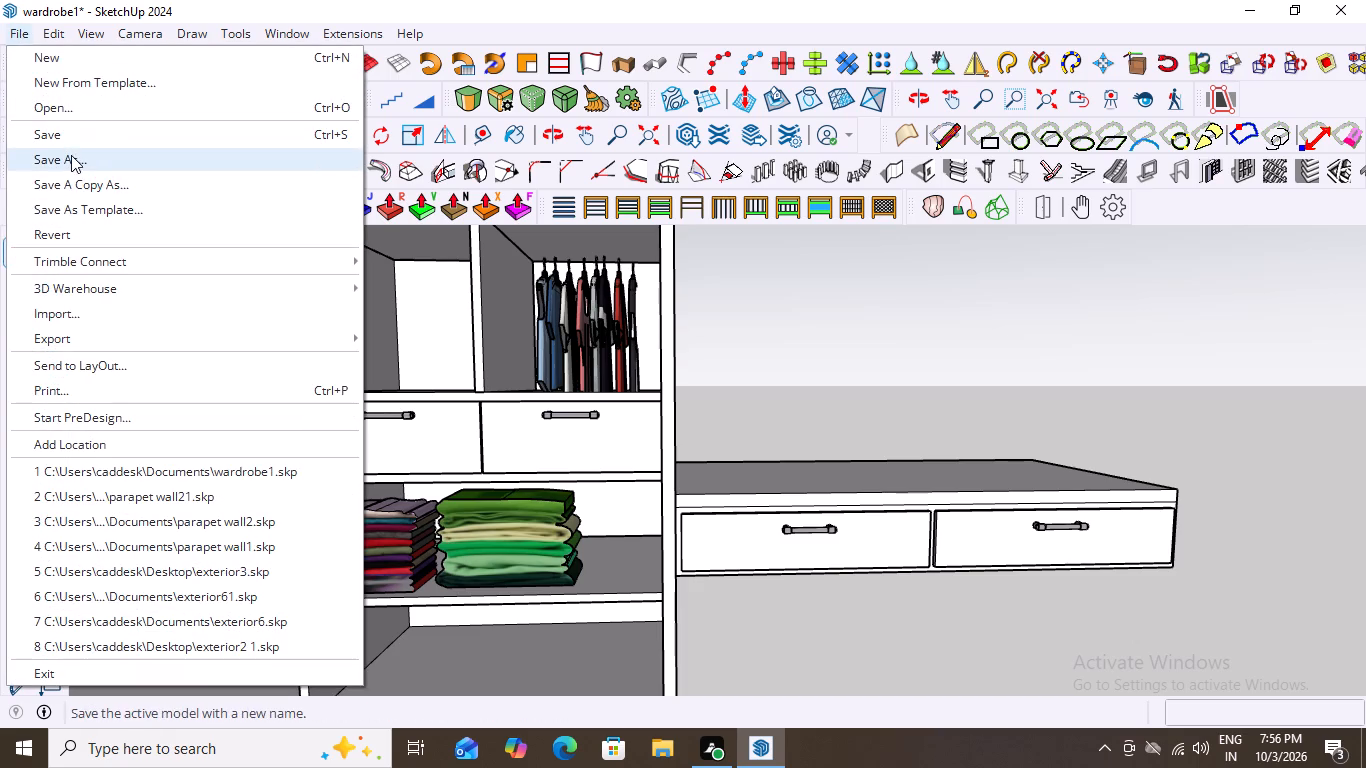
pyautogui.click(73, 157)
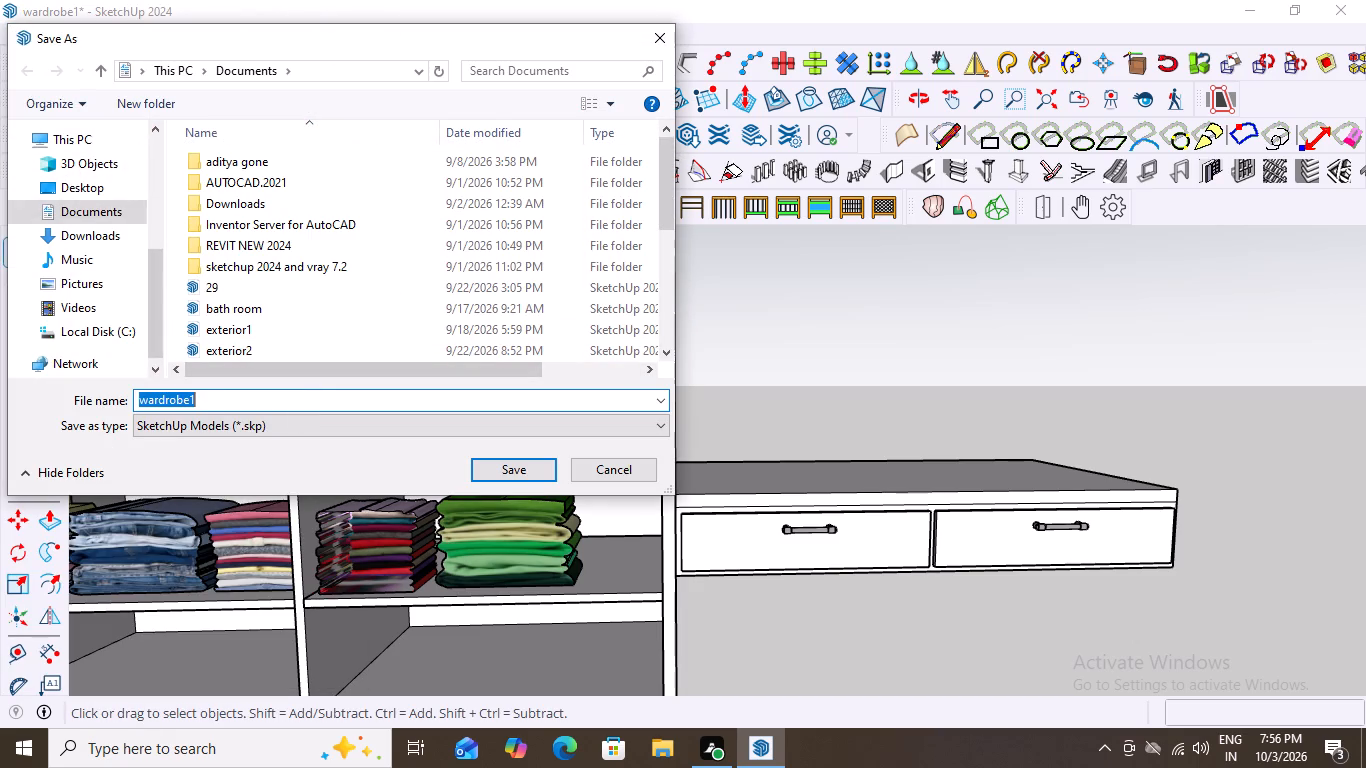
pyautogui.click(209, 402)
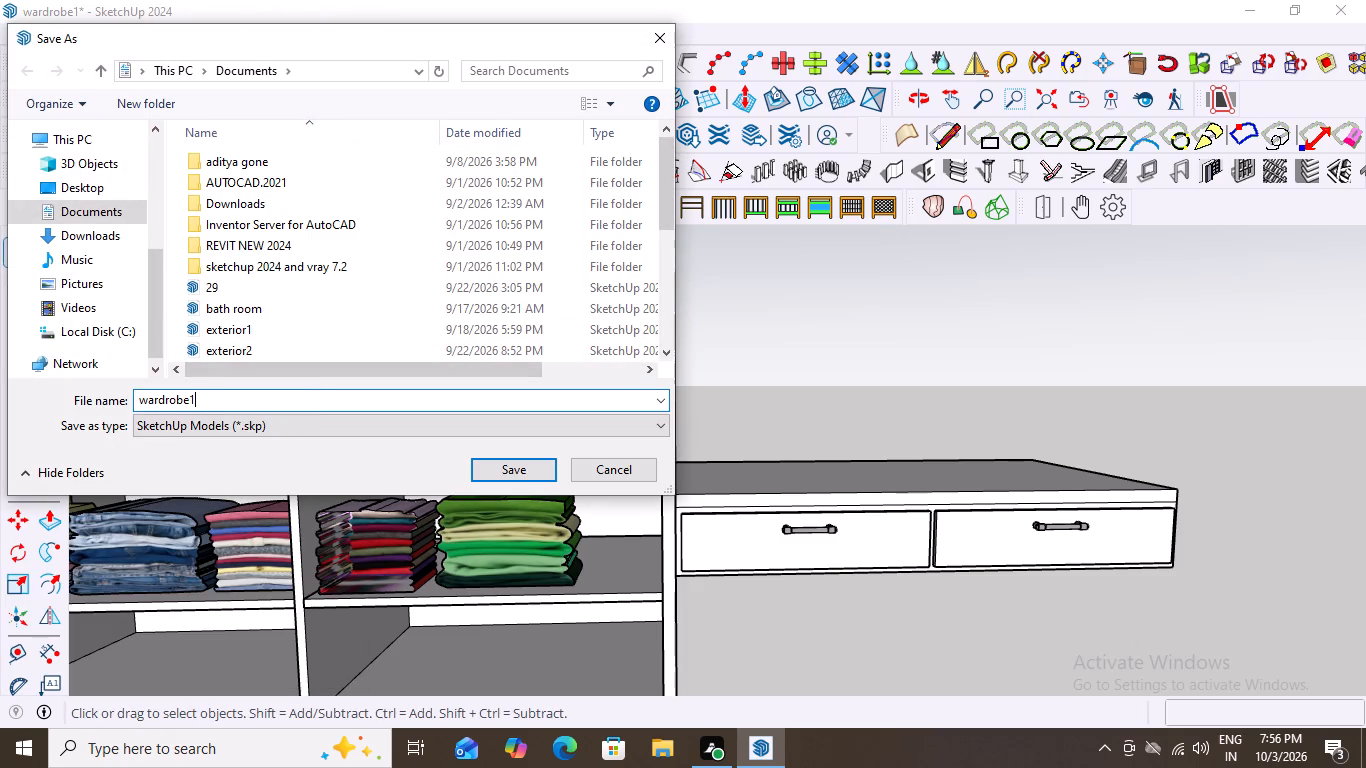
pyautogui.press('BackSpace')
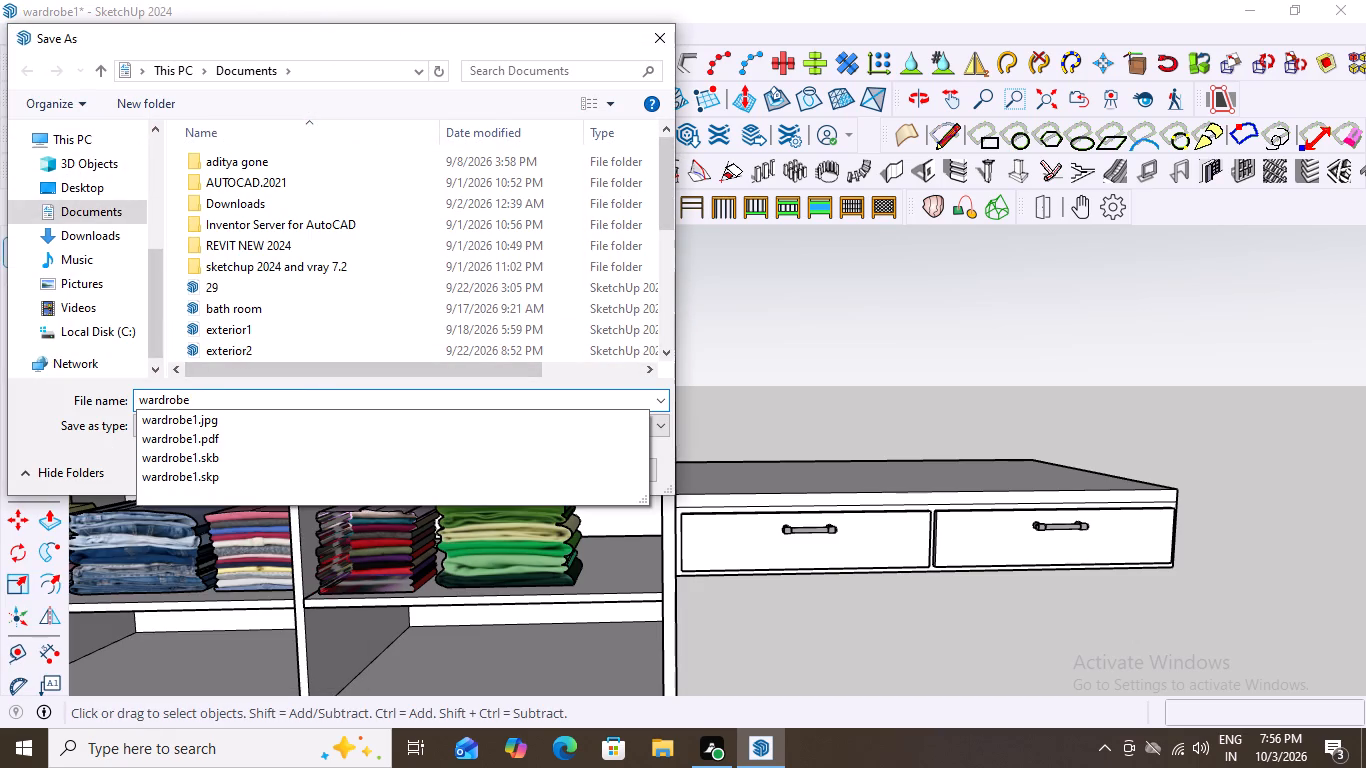
pyautogui.press('2')
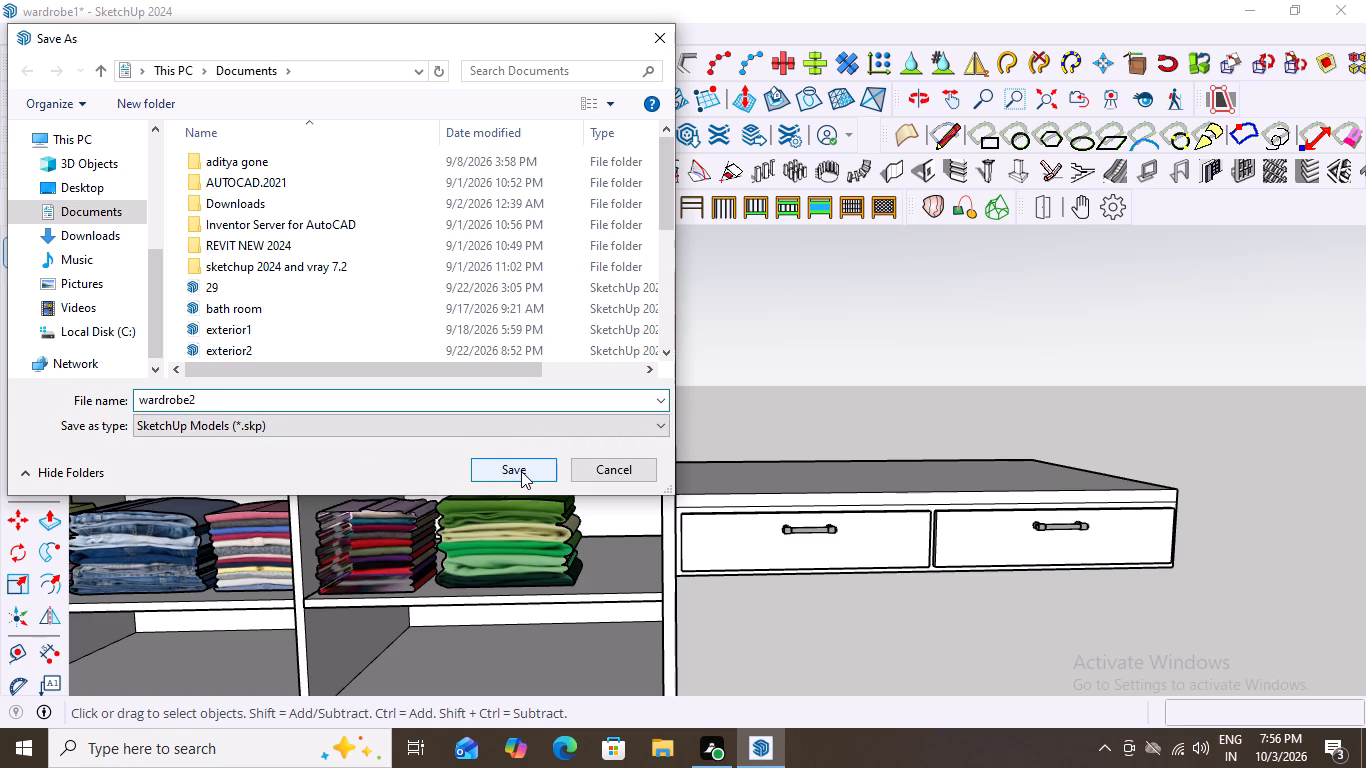
pyautogui.click(213, 400)
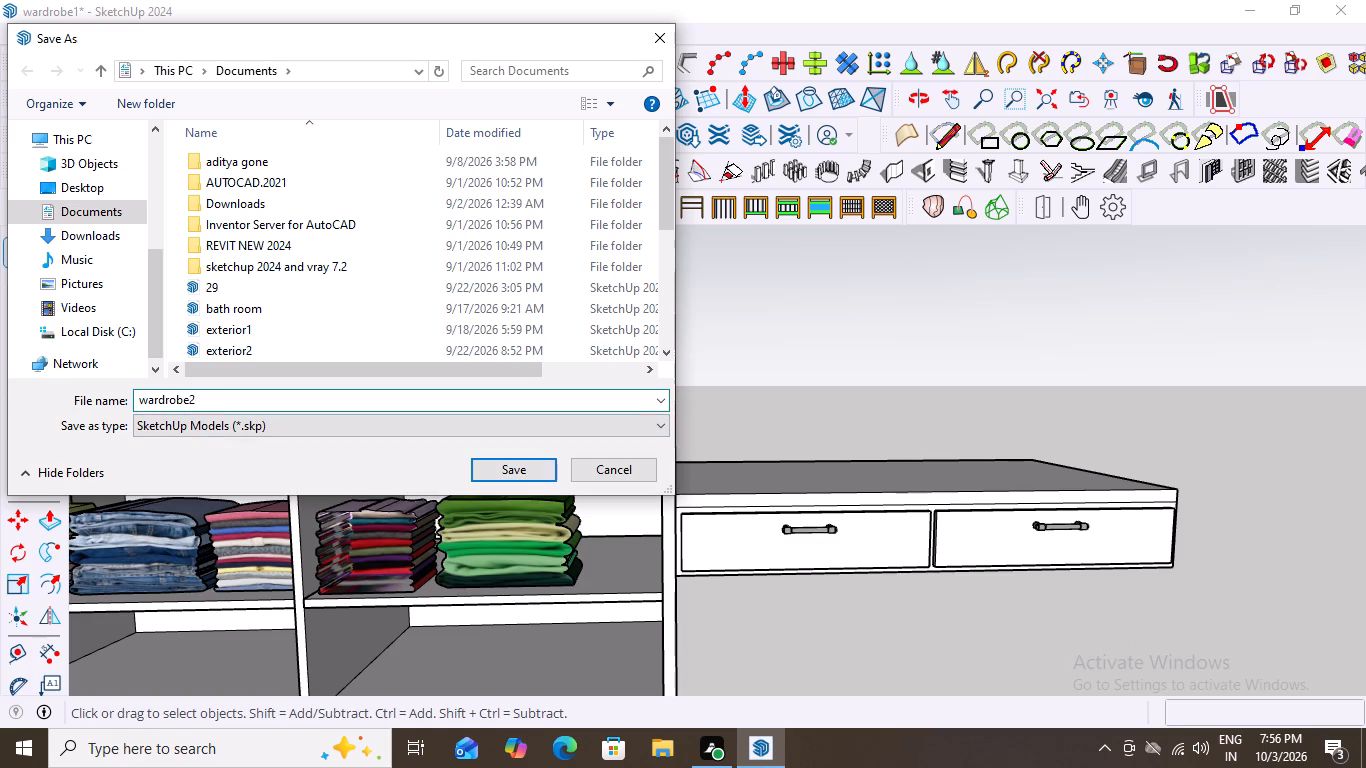
pyautogui.click(507, 466)
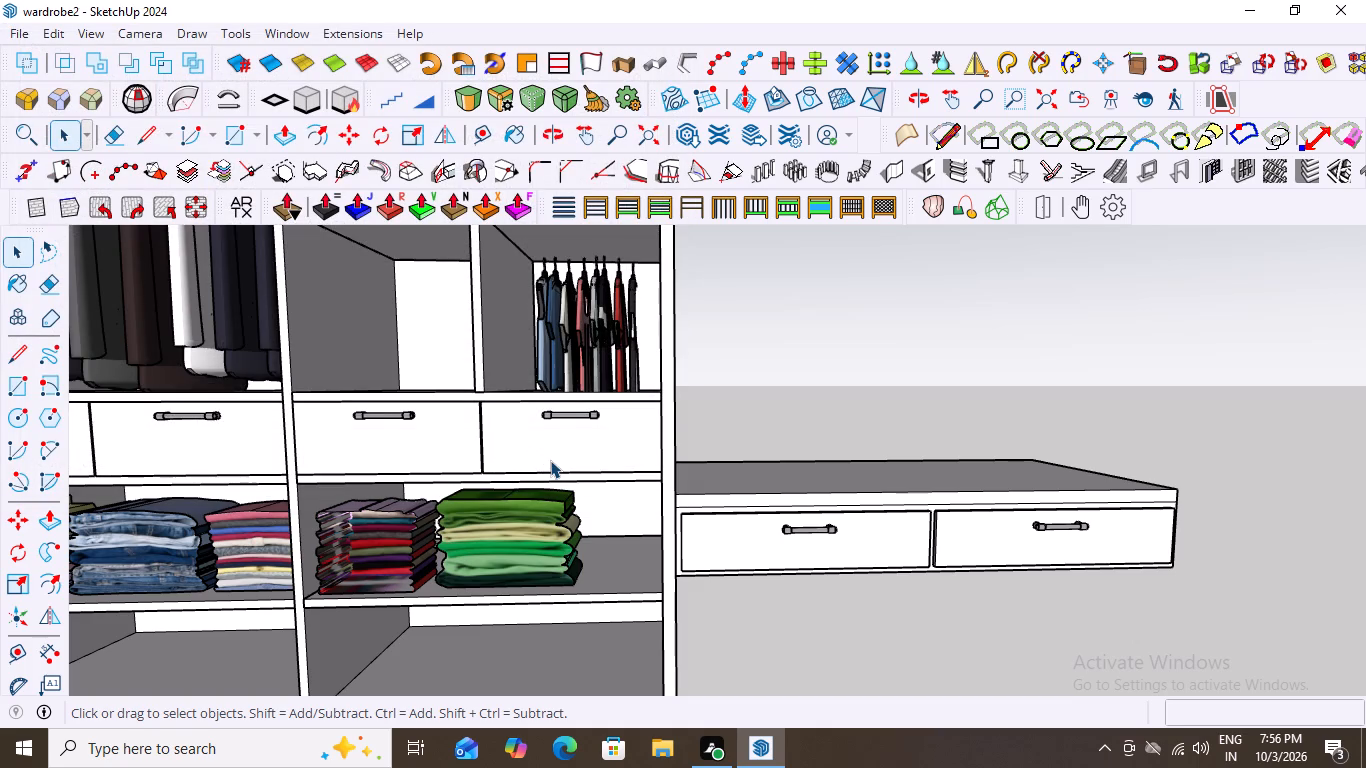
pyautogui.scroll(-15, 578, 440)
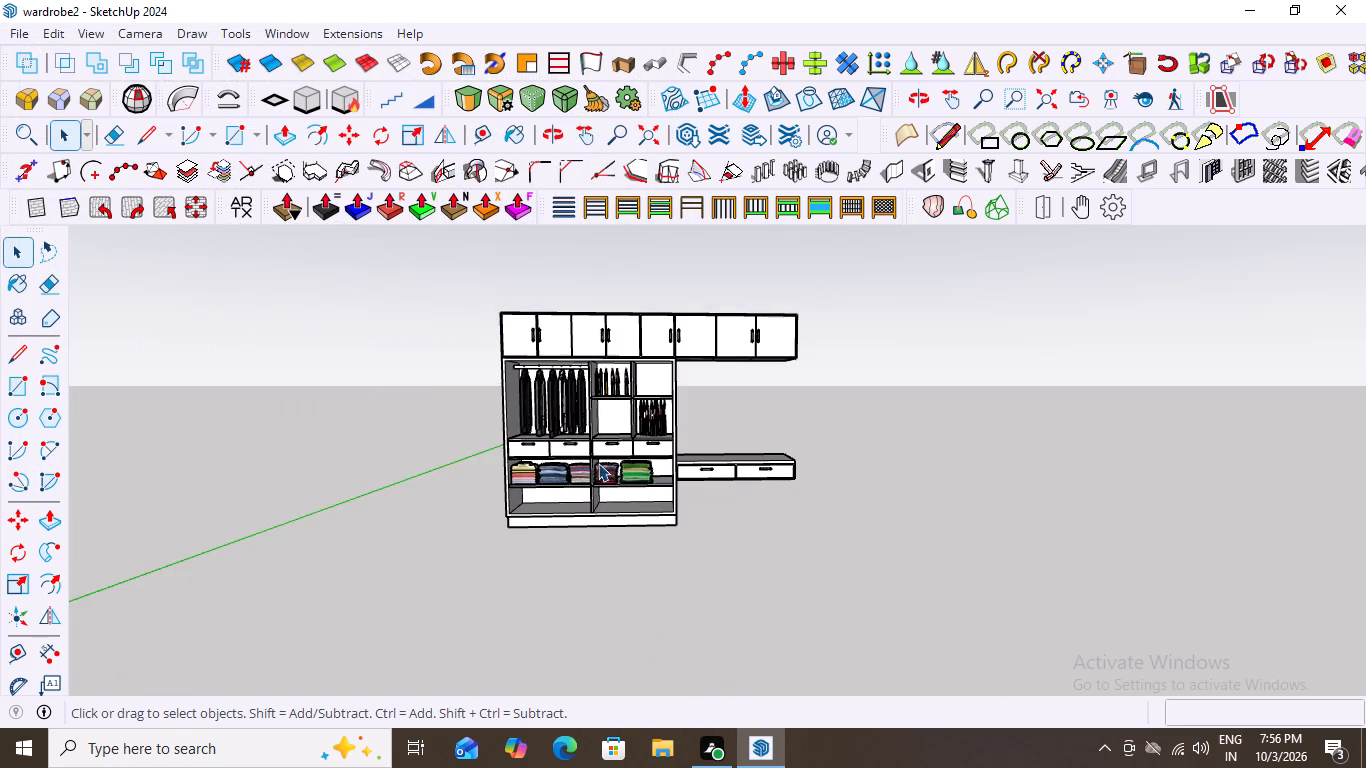
# Examine the furnished wardrobe from several angles, including the hanging clothes, folded stacks and drawer row.
pyautogui.scroll(7, 499, 401)
pyautogui.moveTo(620, 405); pyautogui.dragTo(688, 425, button='middle')
pyautogui.scroll(-5, 688, 425)
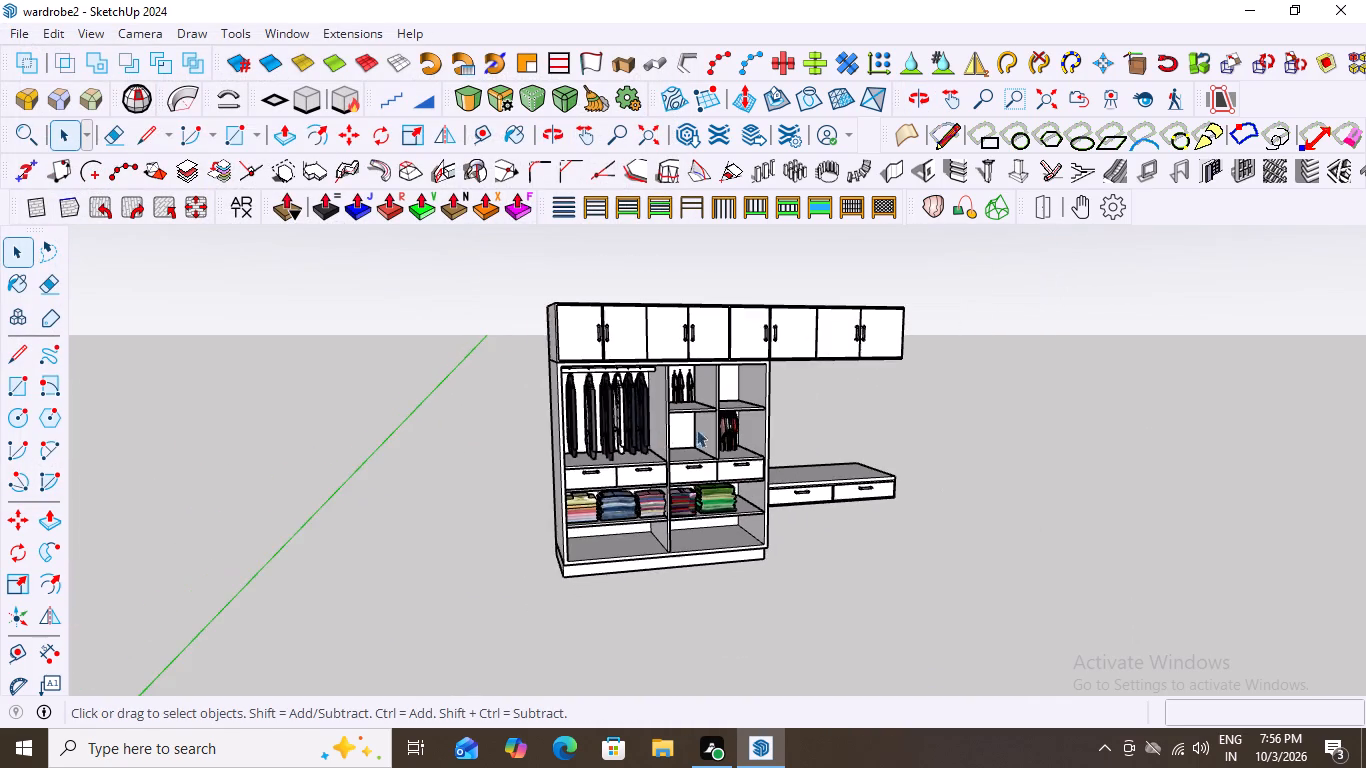
pyautogui.scroll(4, 687, 365)
pyautogui.scroll(6, 522, 382)
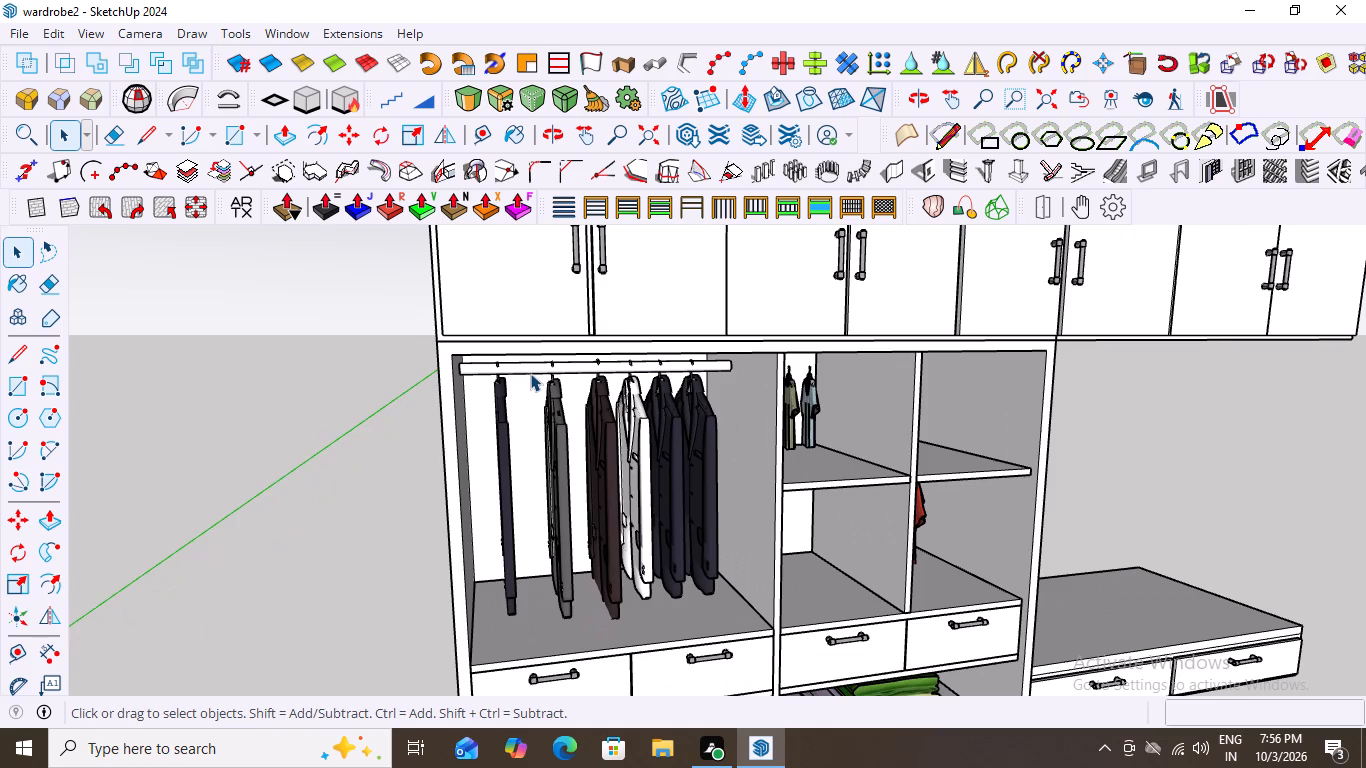
pyautogui.scroll(-12, 530, 373)
pyautogui.moveTo(793, 409); pyautogui.dragTo(727, 395, button='middle')
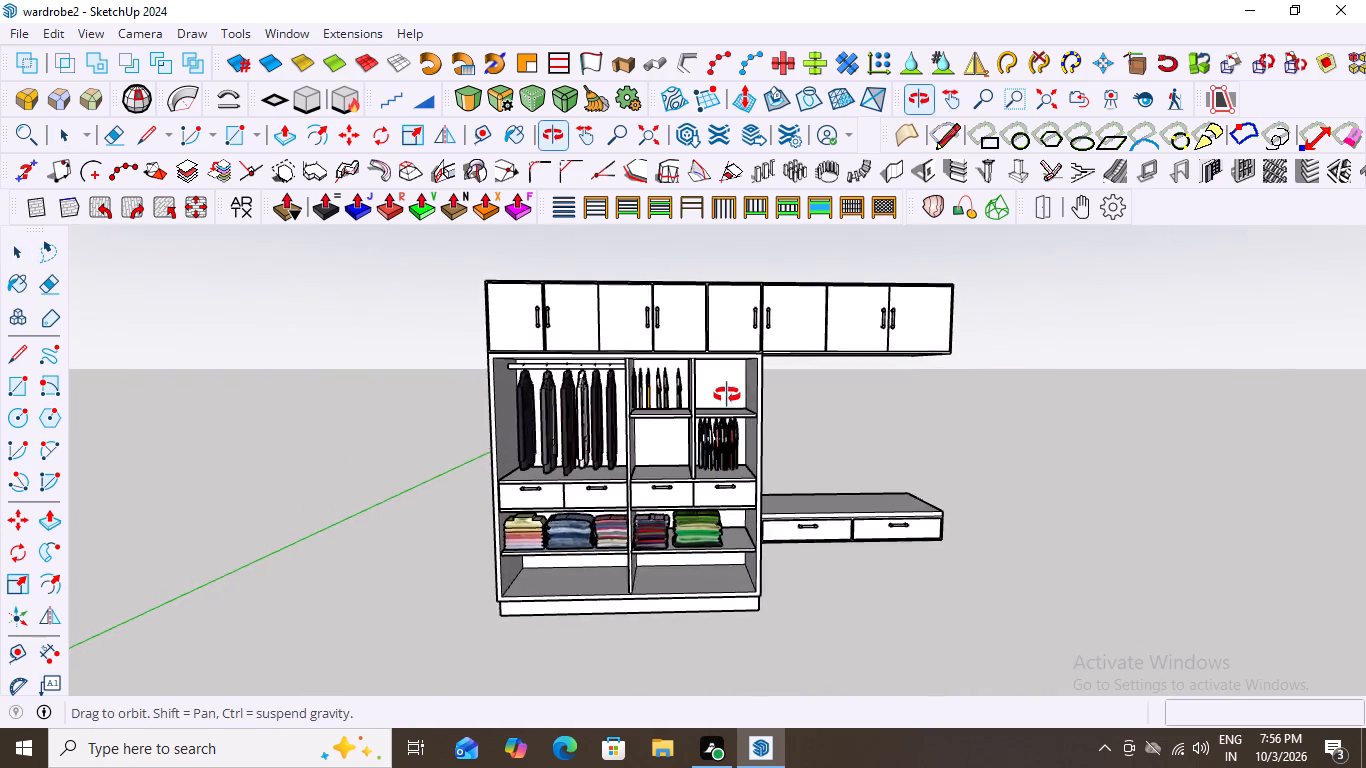
pyautogui.moveTo(727, 395); pyautogui.dragTo(735, 393, button='middle')
pyautogui.scroll(1, 735, 393)
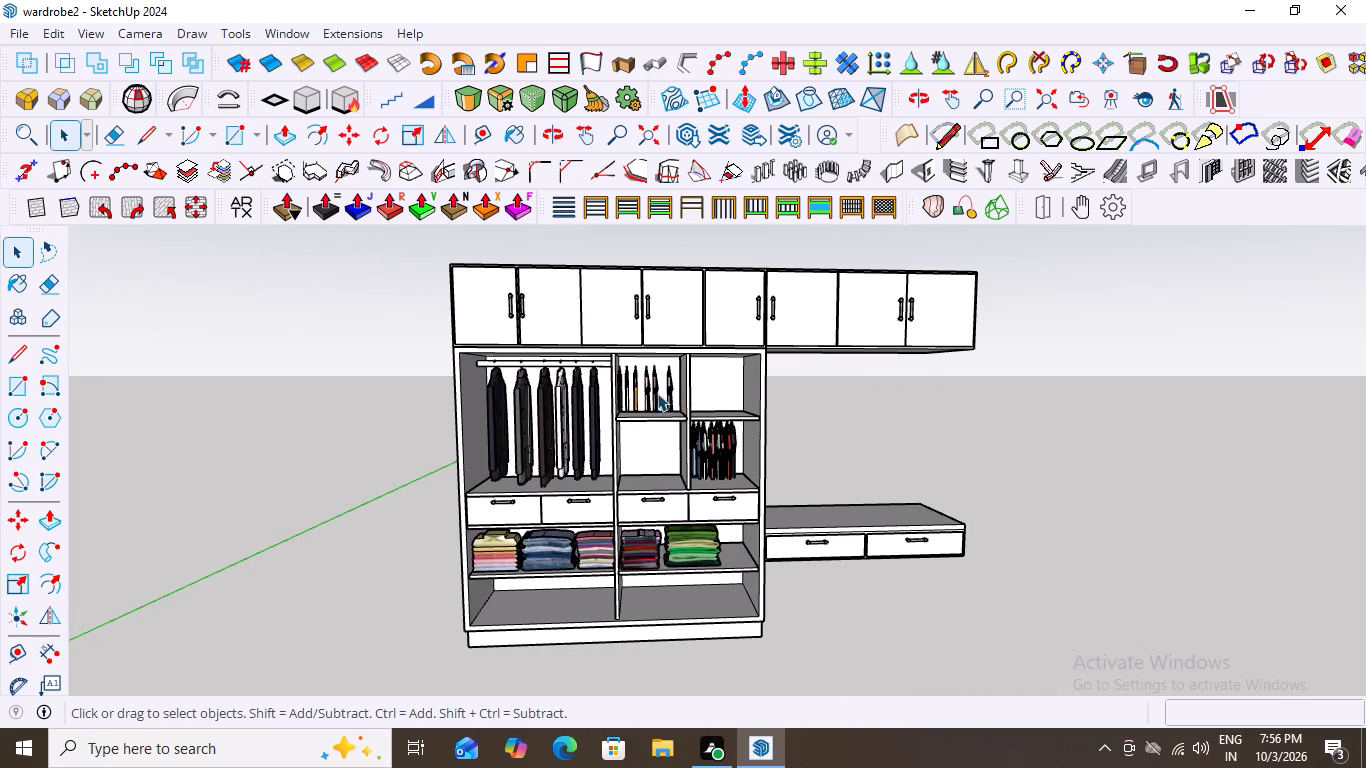
pyautogui.scroll(-2, 656, 393)
pyautogui.scroll(2, 824, 419)
pyautogui.scroll(-5, 769, 407)
pyautogui.moveTo(766, 413); pyautogui.dragTo(780, 379, button='middle')
pyautogui.scroll(3, 780, 379)
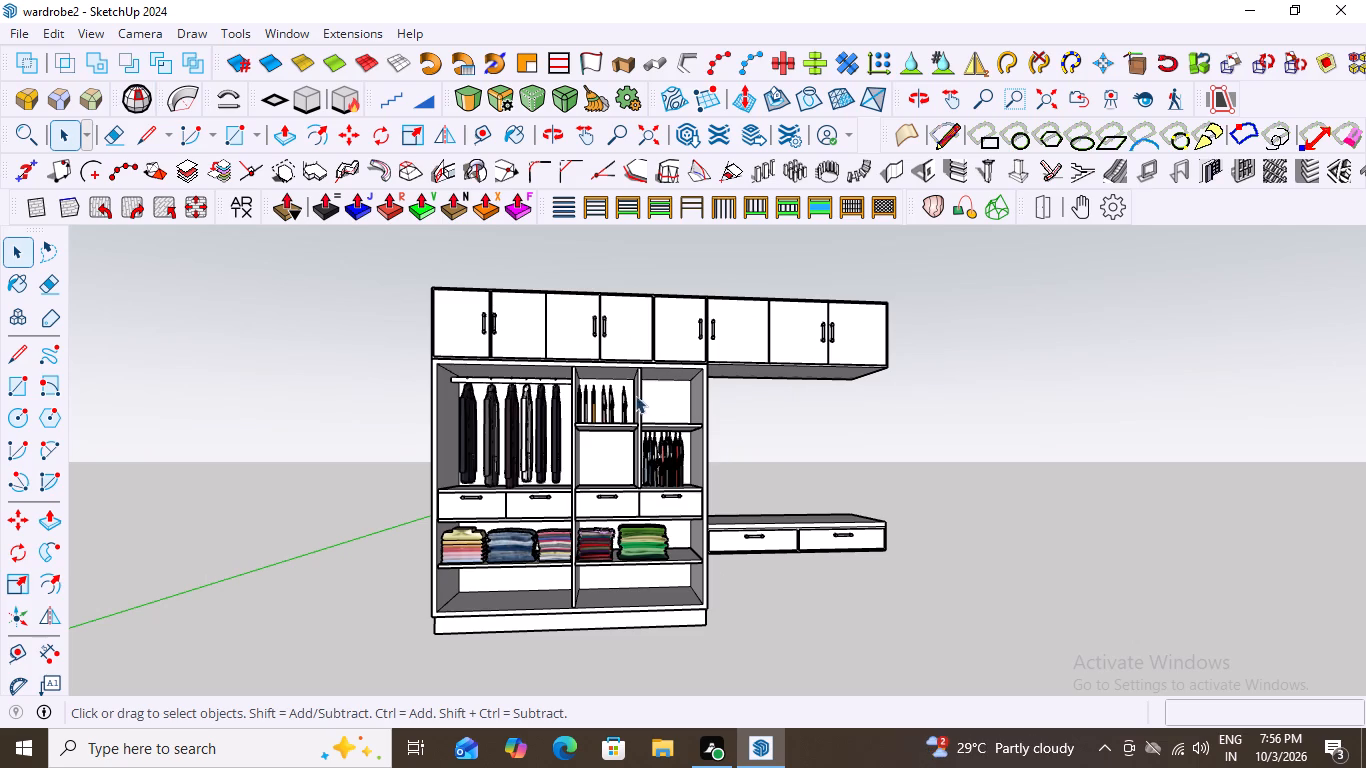
pyautogui.scroll(-5, 634, 395)
pyautogui.moveTo(650, 412); pyautogui.dragTo(631, 451, button='middle')
pyautogui.scroll(4, 595, 405)
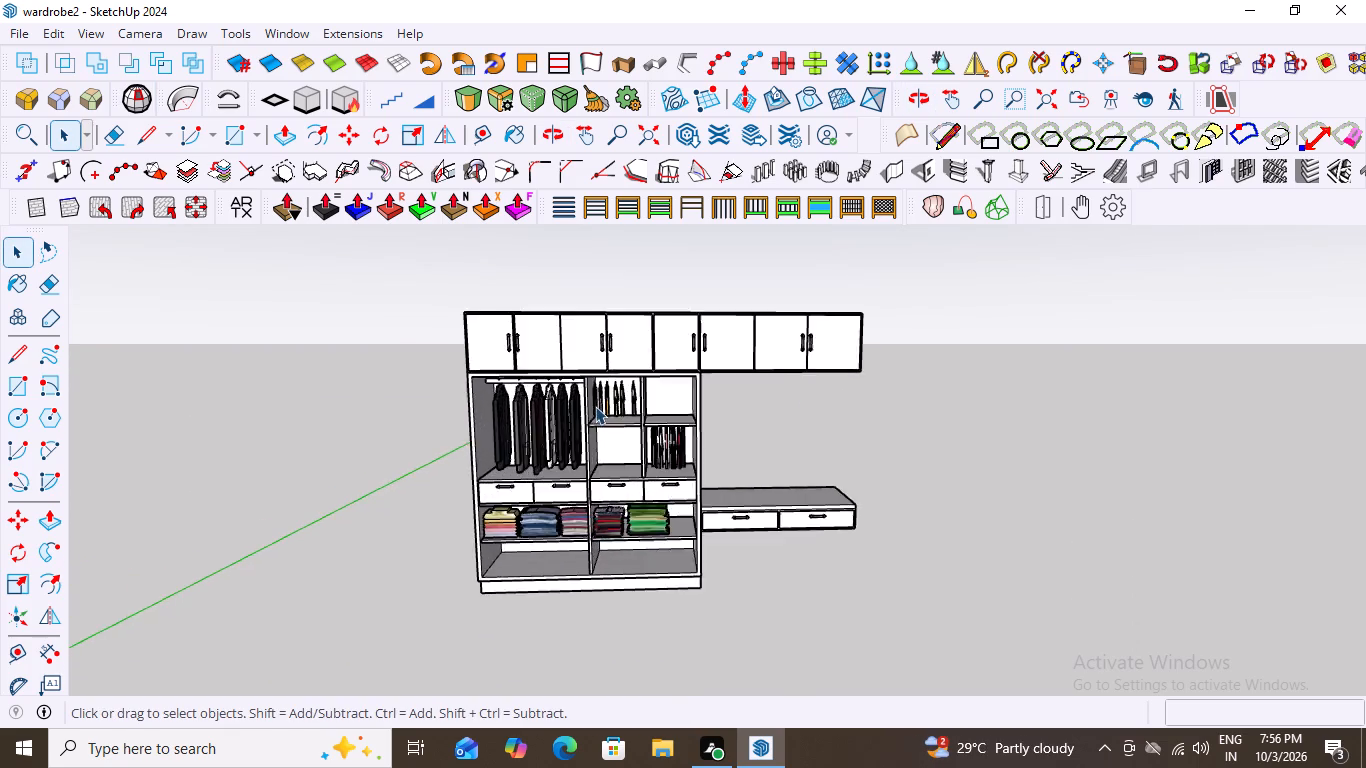
pyautogui.scroll(4, 595, 406)
pyautogui.scroll(-6, 595, 406)
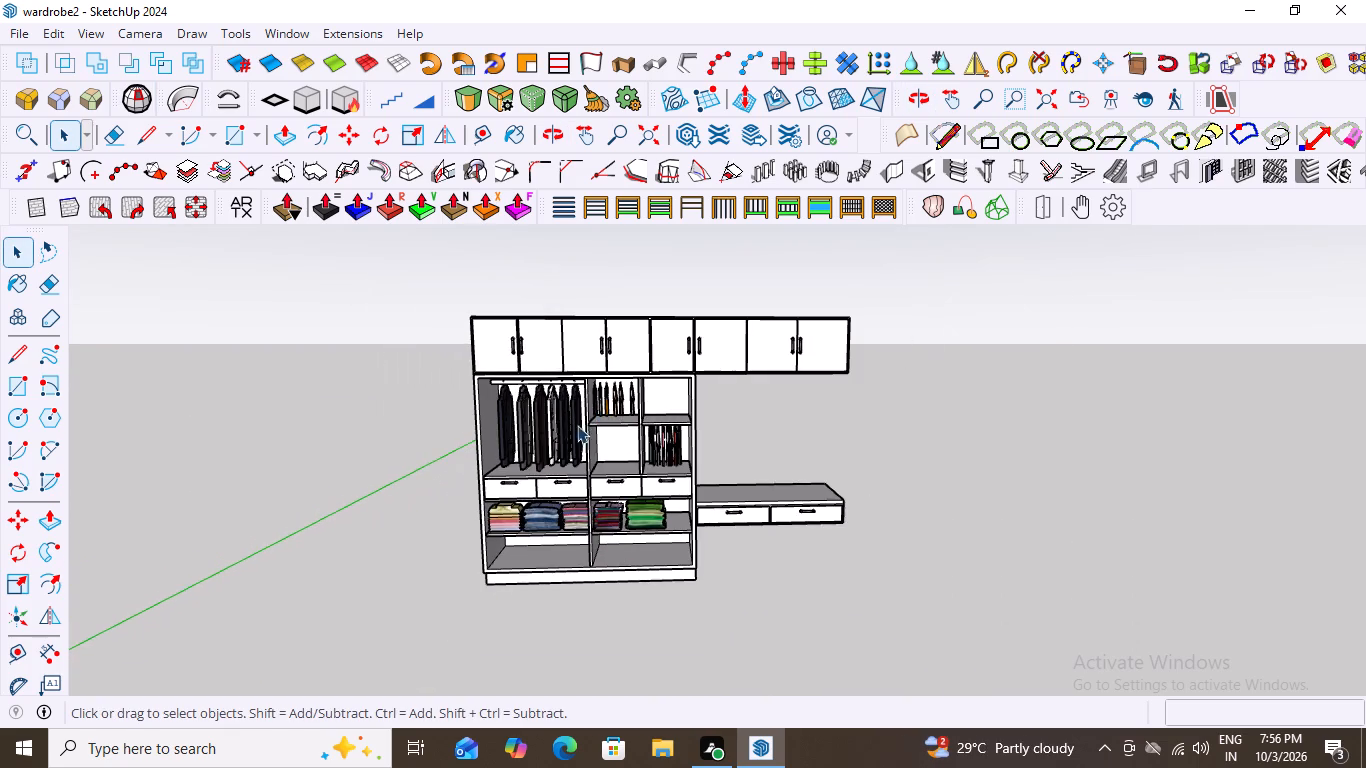
pyautogui.moveTo(547, 426); pyautogui.dragTo(569, 429, button='middle')
pyautogui.scroll(4, 496, 376)
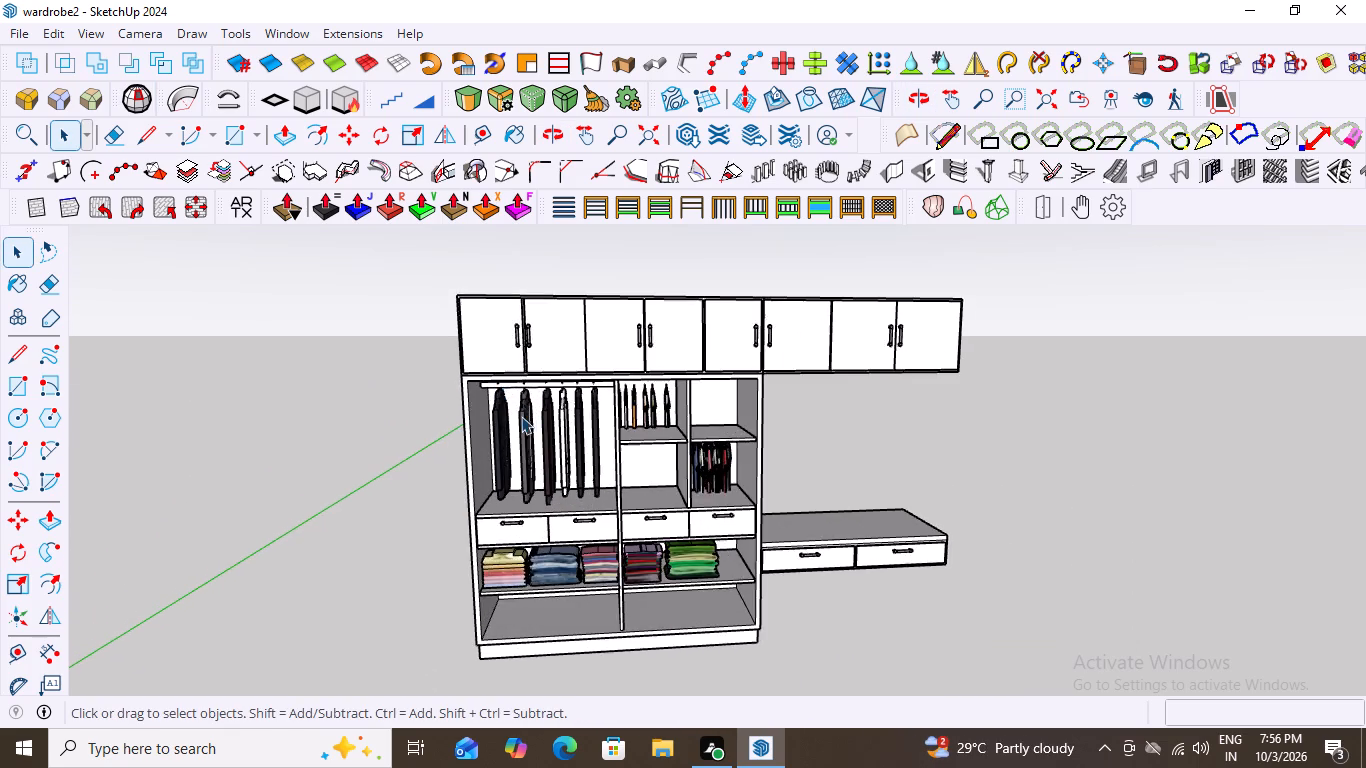
pyautogui.scroll(1, 521, 416)
pyautogui.scroll(-5, 514, 410)
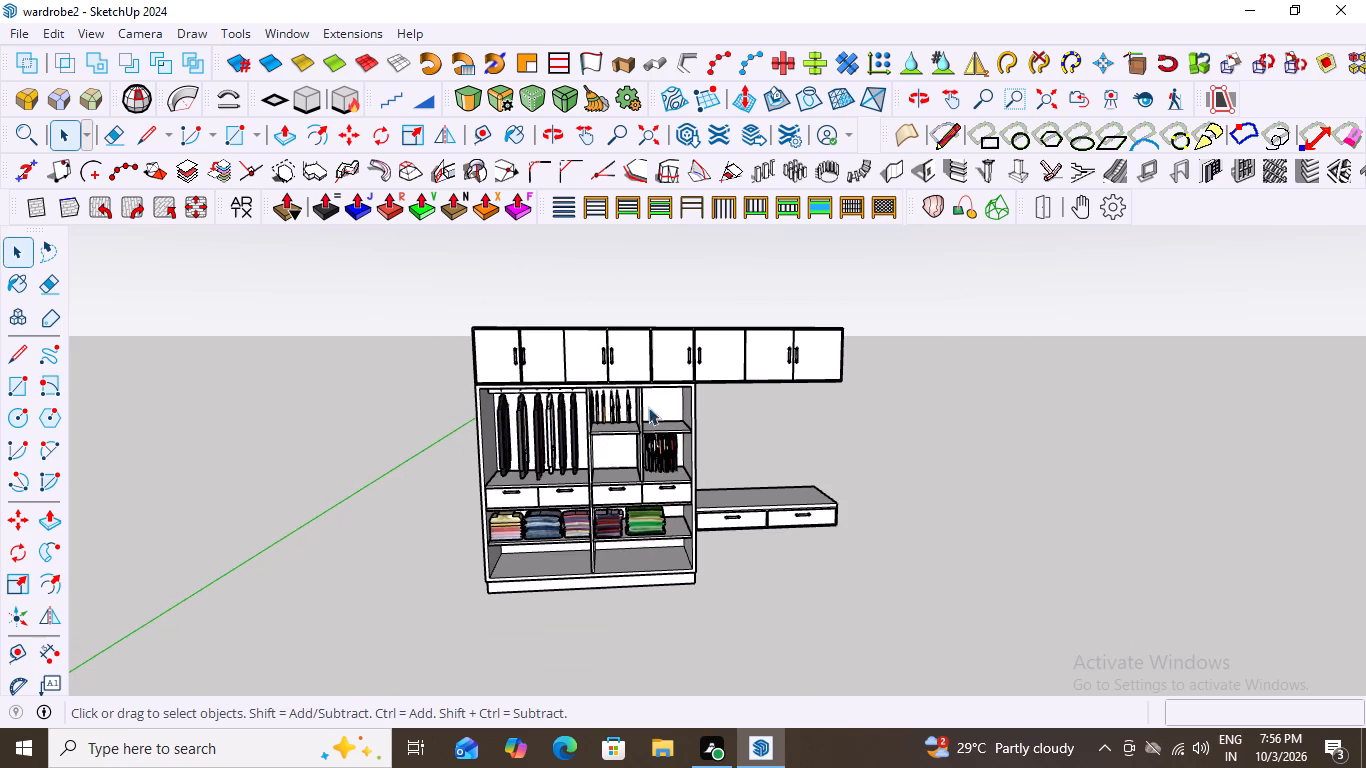
pyautogui.moveTo(648, 407); pyautogui.dragTo(610, 391, button='middle')
pyautogui.scroll(4, 610, 391)
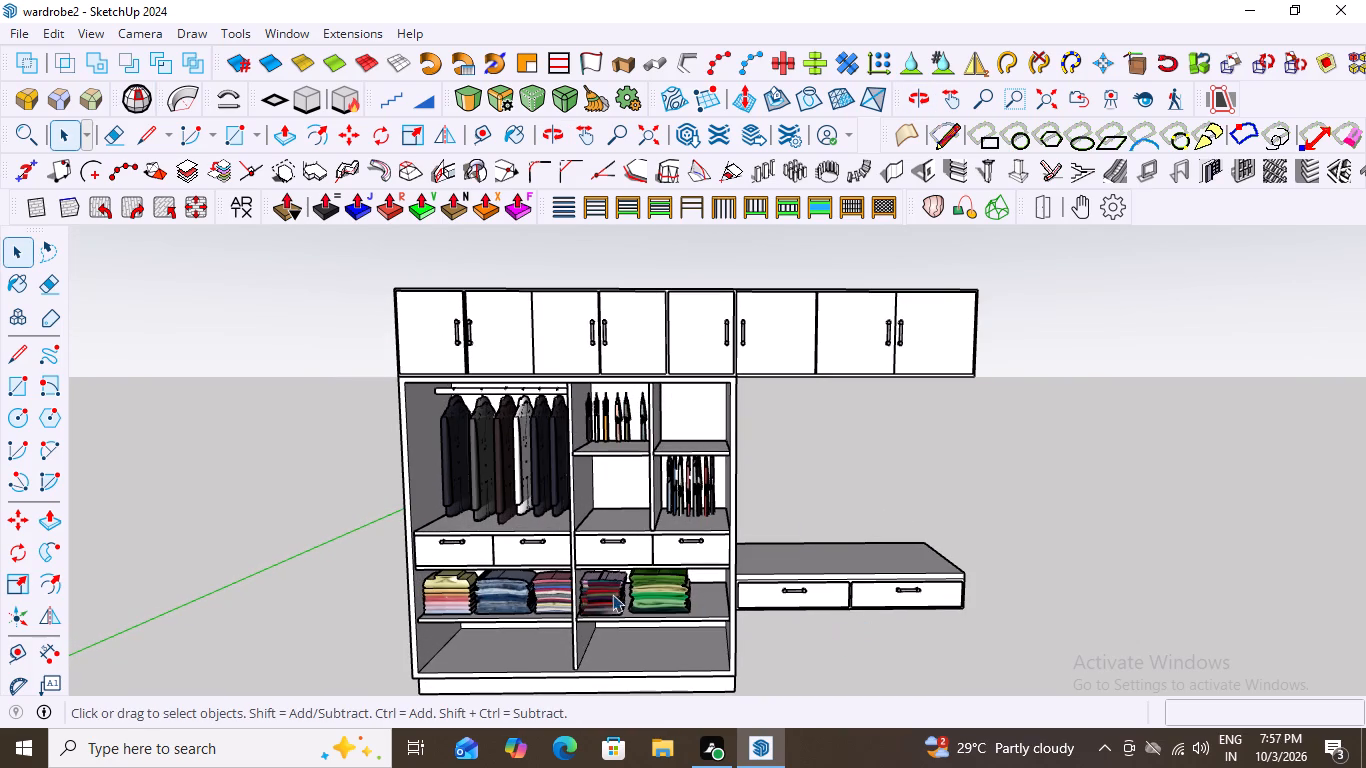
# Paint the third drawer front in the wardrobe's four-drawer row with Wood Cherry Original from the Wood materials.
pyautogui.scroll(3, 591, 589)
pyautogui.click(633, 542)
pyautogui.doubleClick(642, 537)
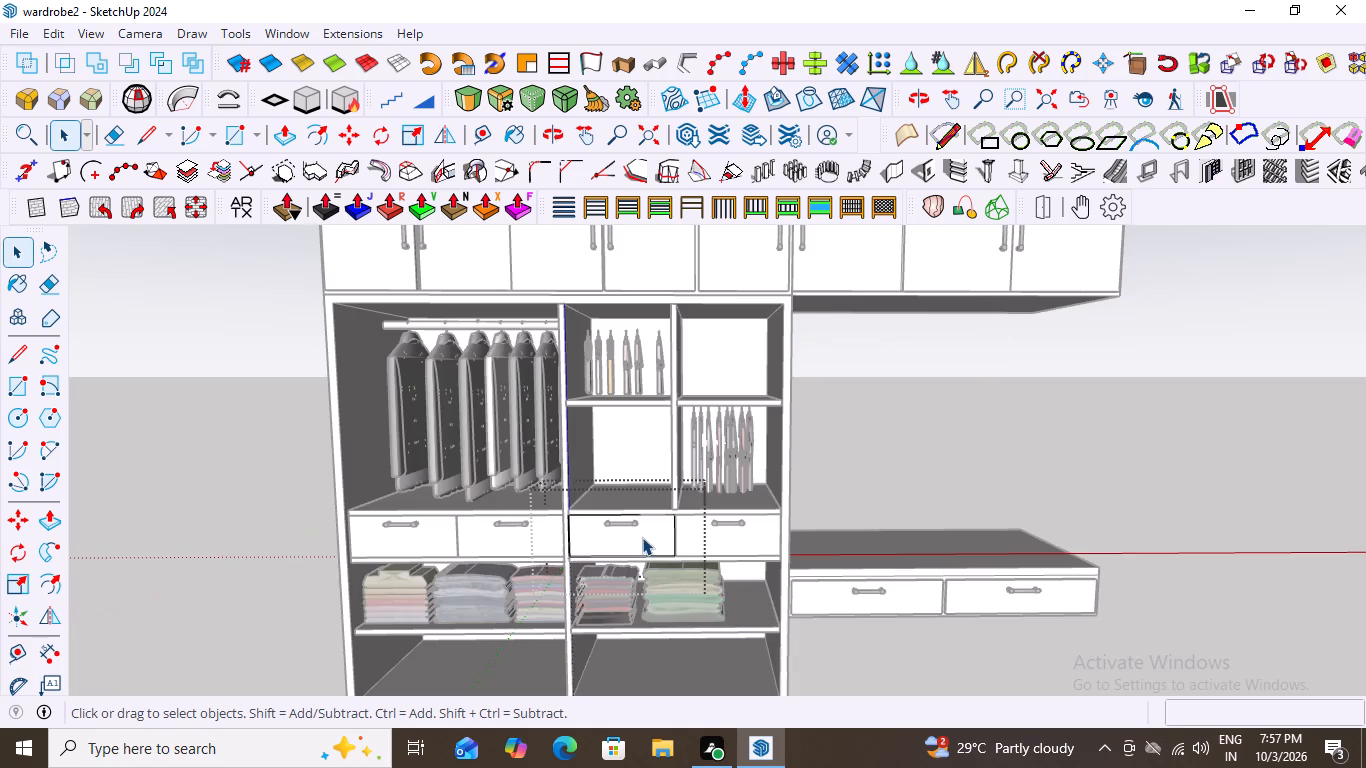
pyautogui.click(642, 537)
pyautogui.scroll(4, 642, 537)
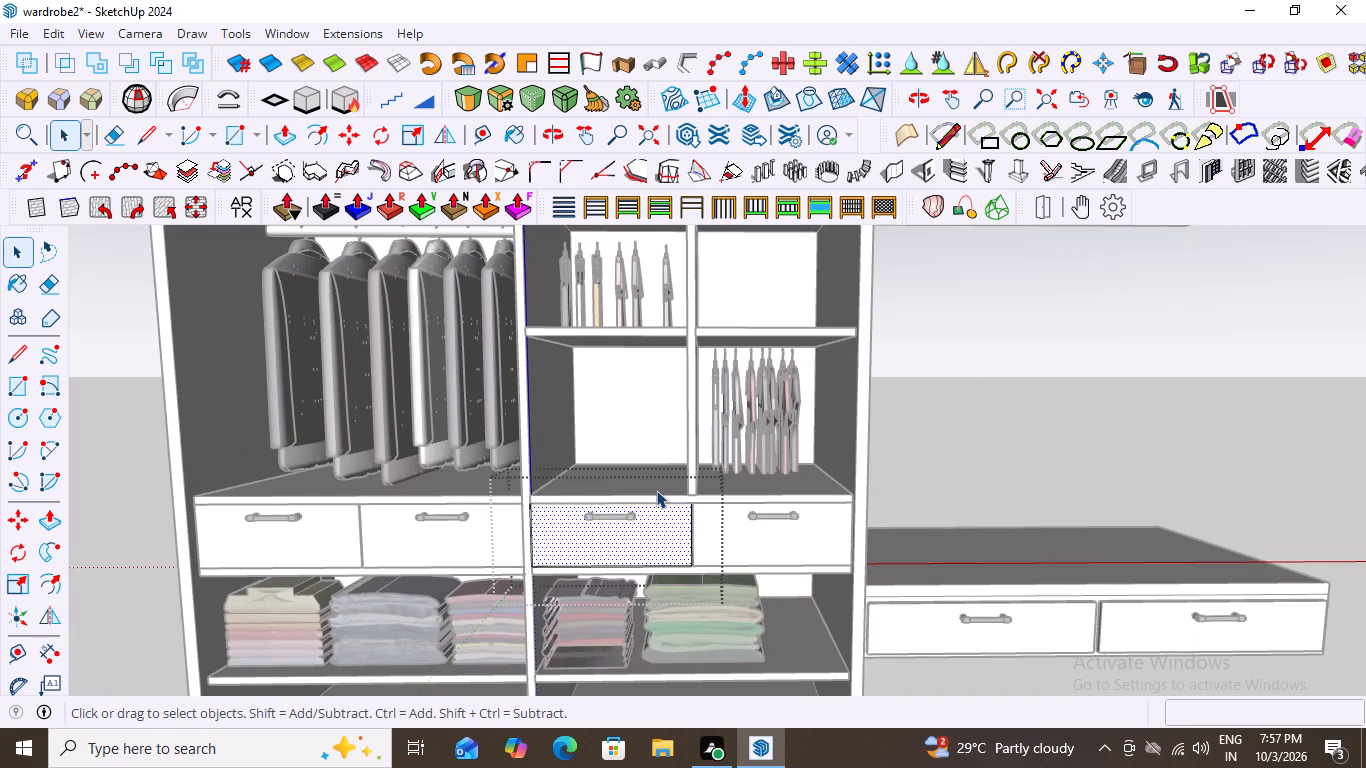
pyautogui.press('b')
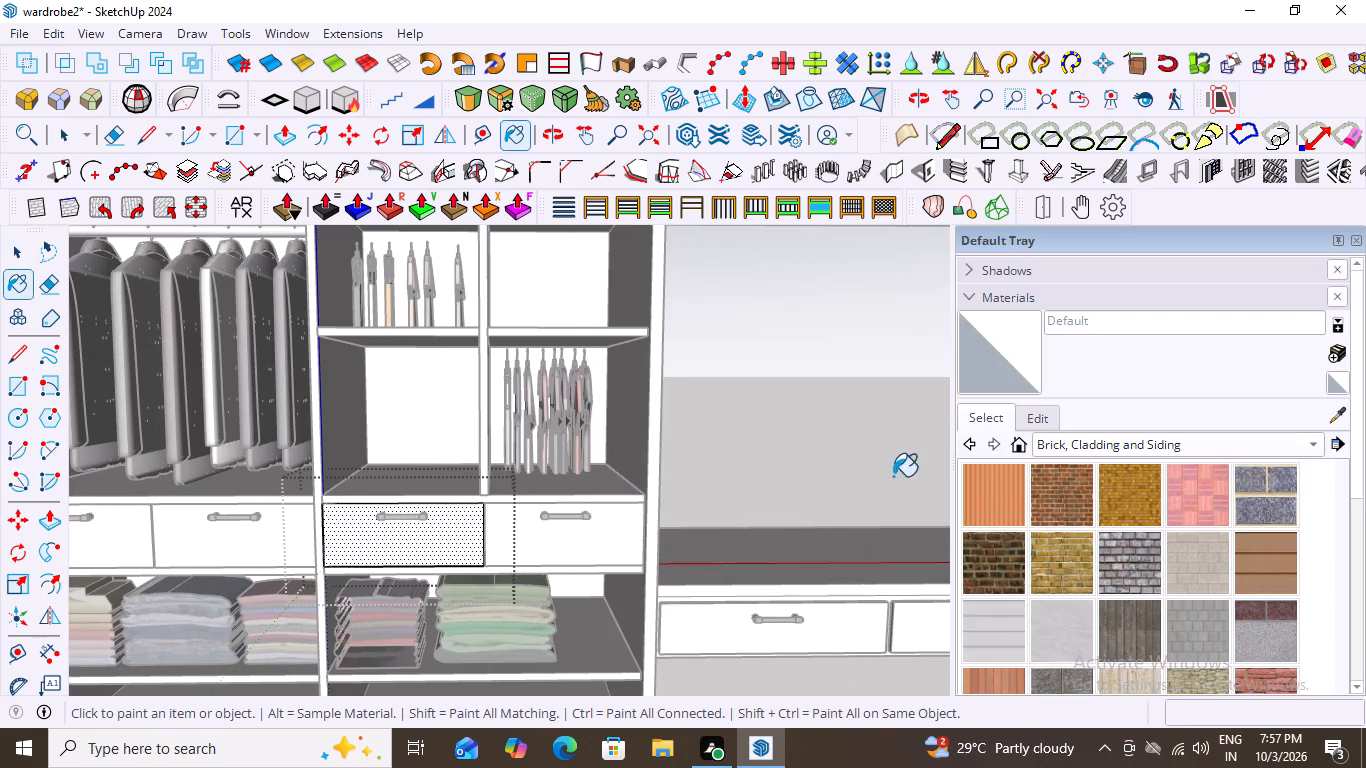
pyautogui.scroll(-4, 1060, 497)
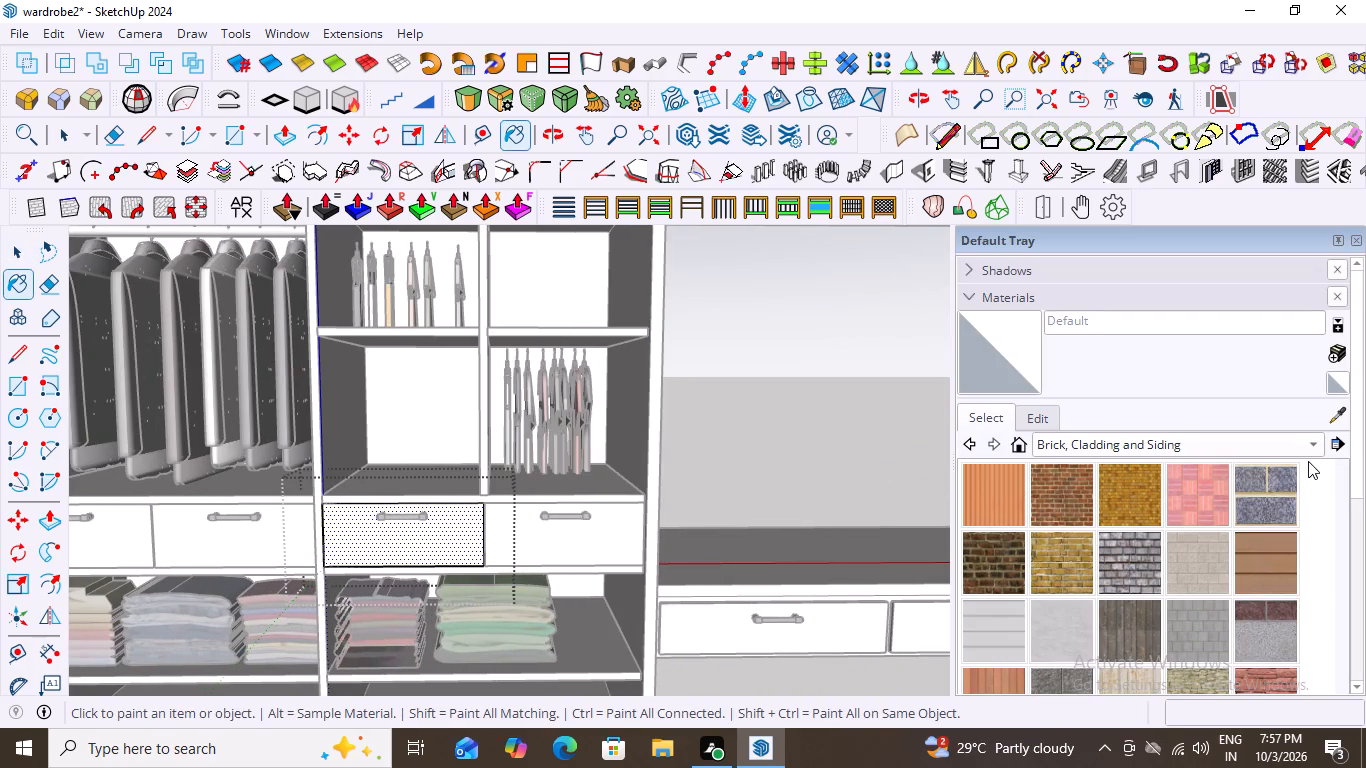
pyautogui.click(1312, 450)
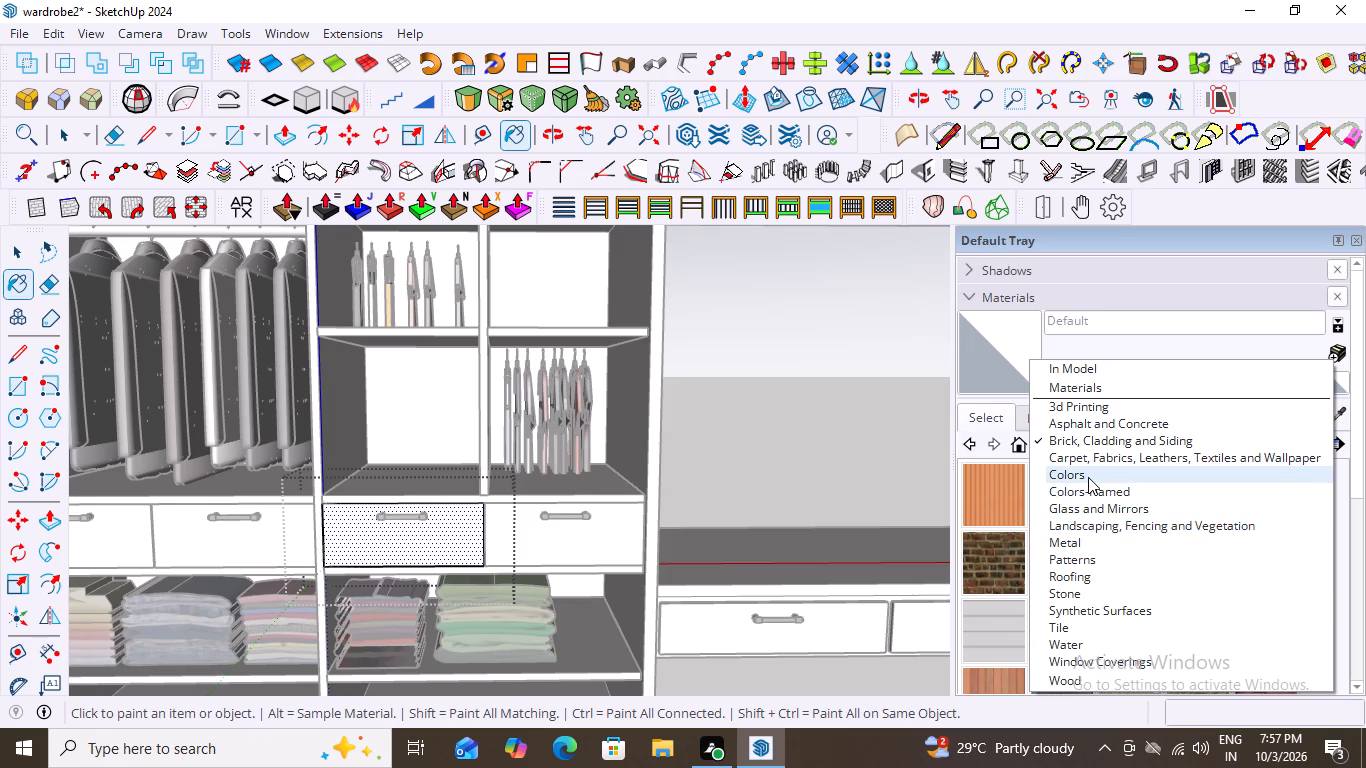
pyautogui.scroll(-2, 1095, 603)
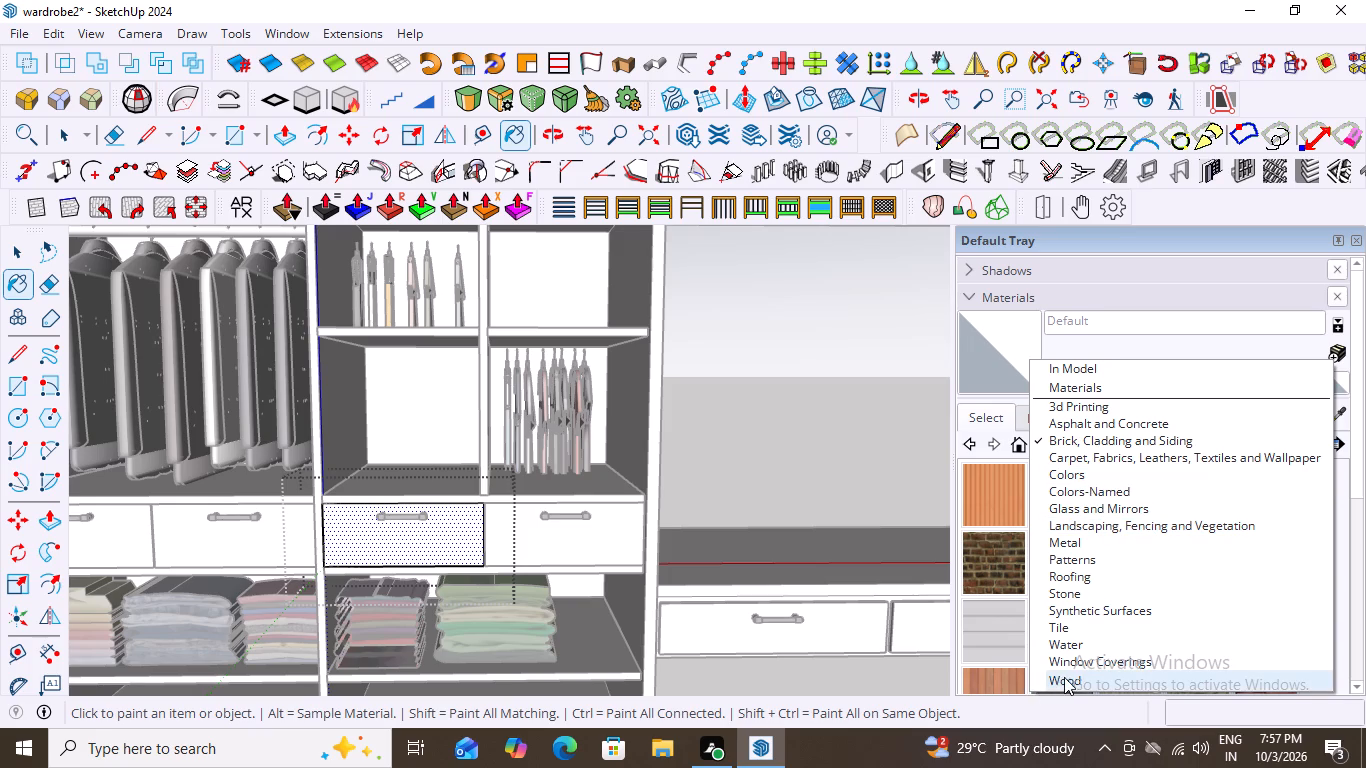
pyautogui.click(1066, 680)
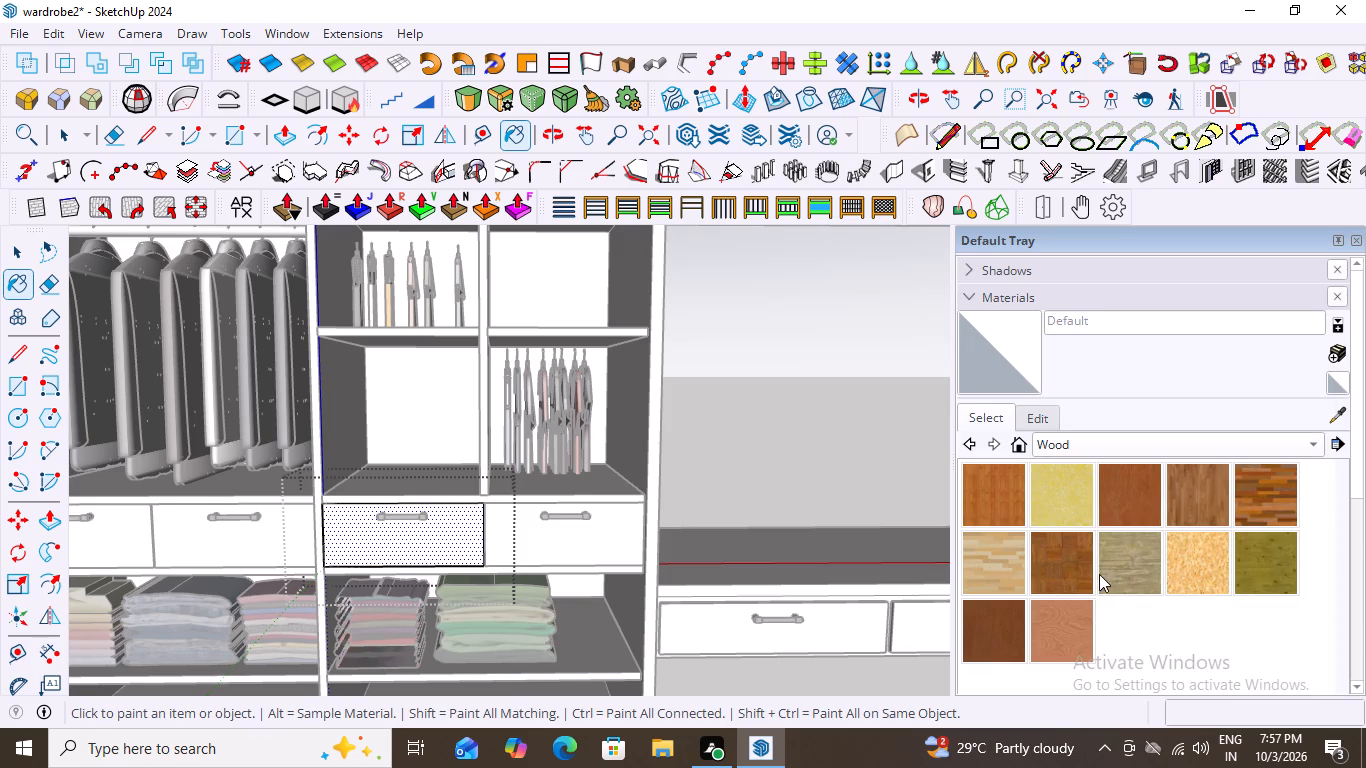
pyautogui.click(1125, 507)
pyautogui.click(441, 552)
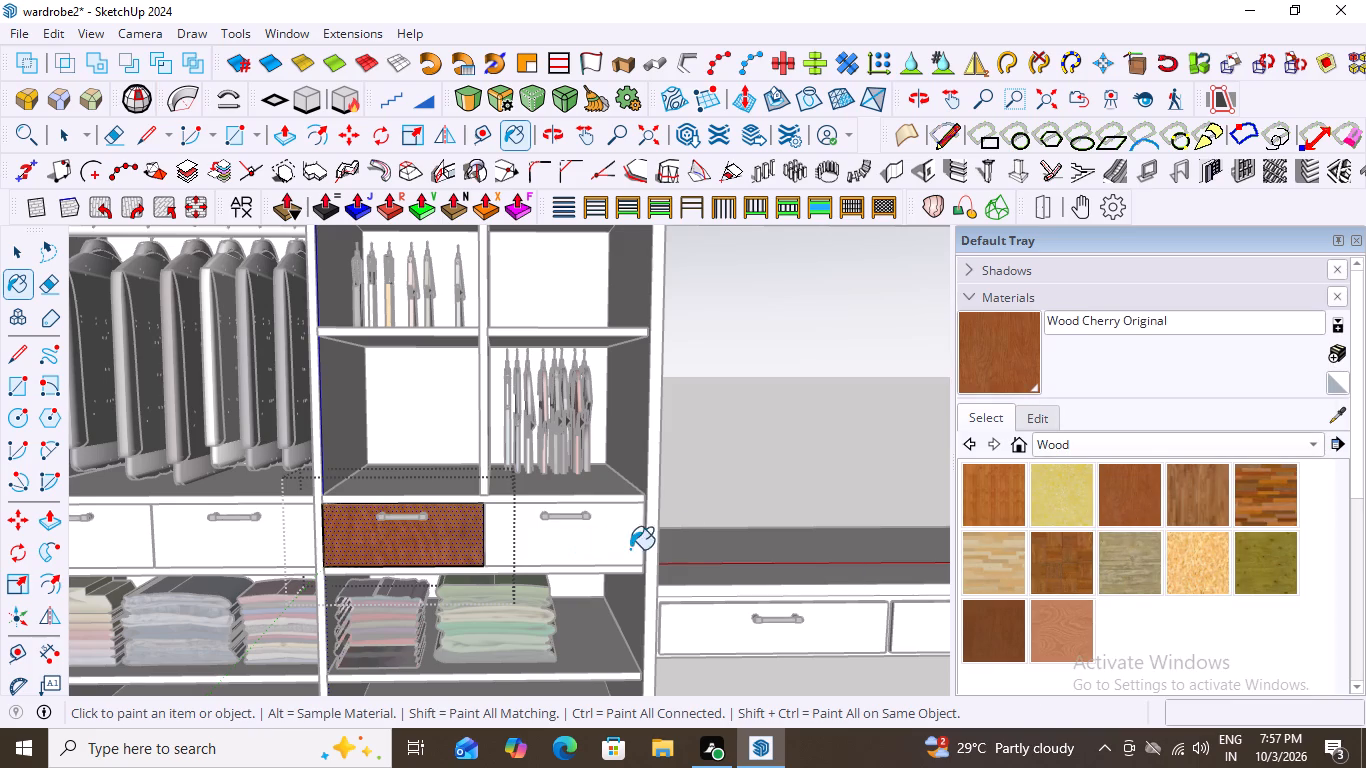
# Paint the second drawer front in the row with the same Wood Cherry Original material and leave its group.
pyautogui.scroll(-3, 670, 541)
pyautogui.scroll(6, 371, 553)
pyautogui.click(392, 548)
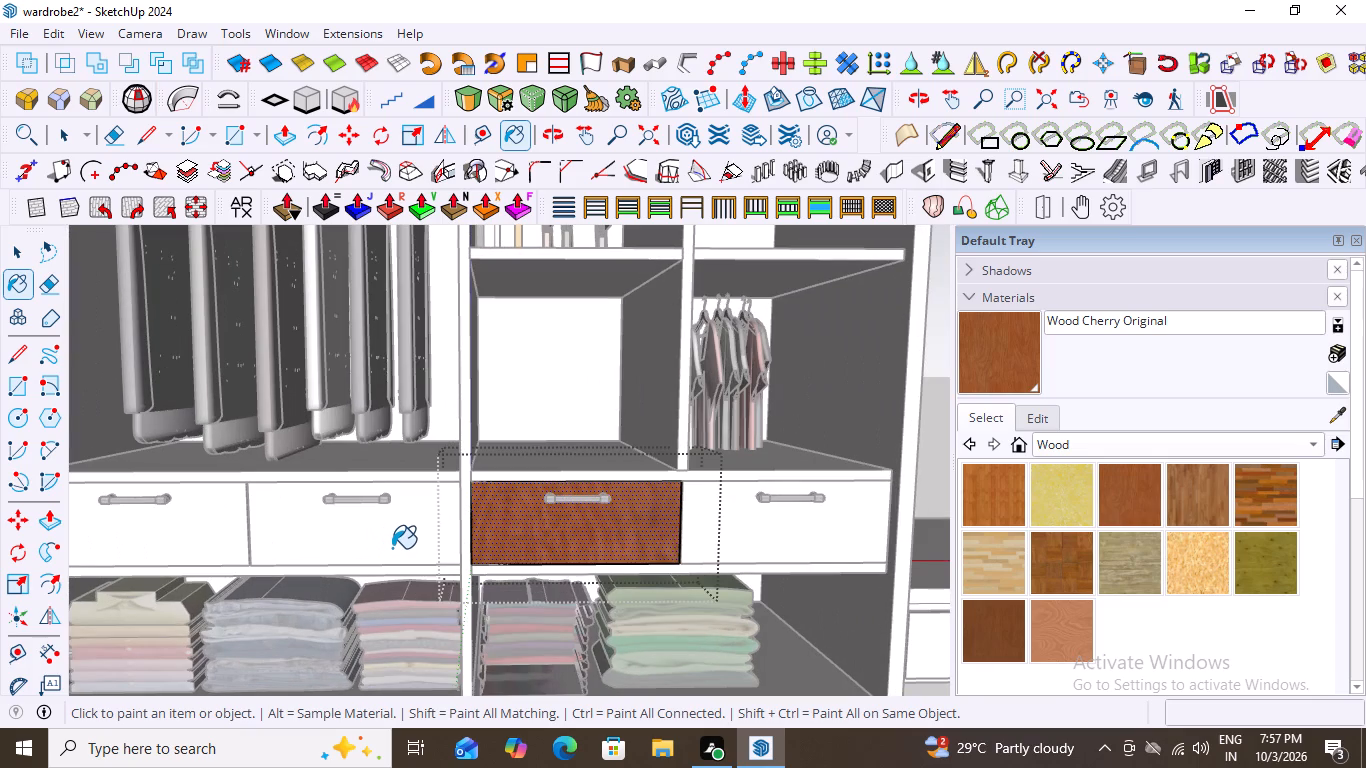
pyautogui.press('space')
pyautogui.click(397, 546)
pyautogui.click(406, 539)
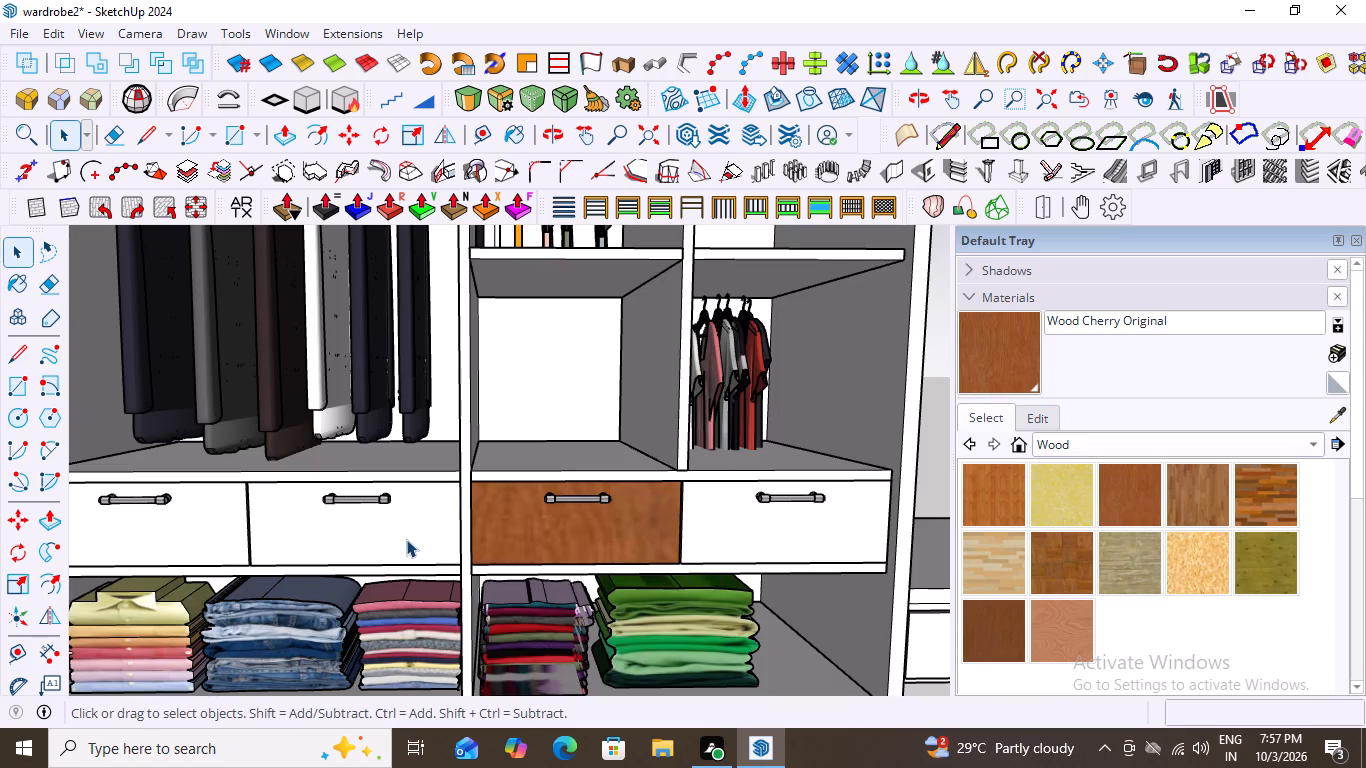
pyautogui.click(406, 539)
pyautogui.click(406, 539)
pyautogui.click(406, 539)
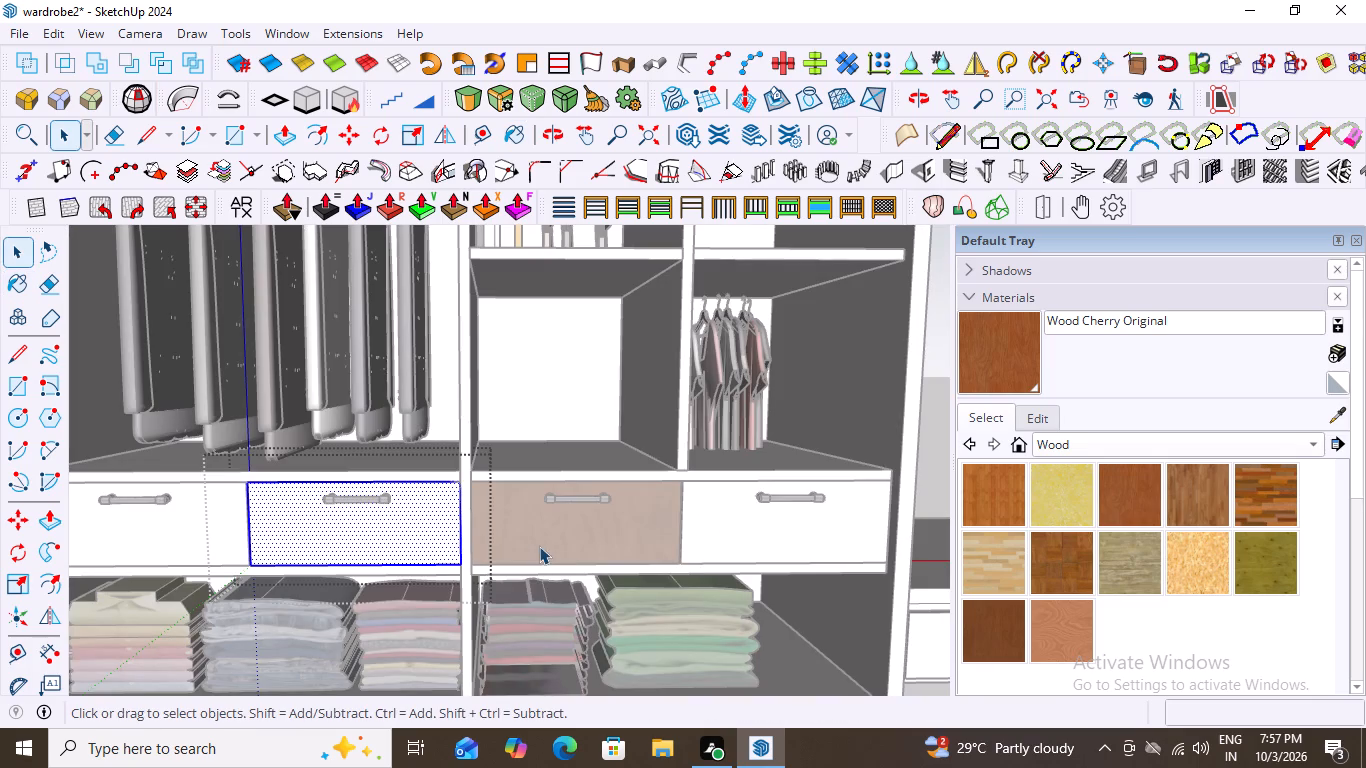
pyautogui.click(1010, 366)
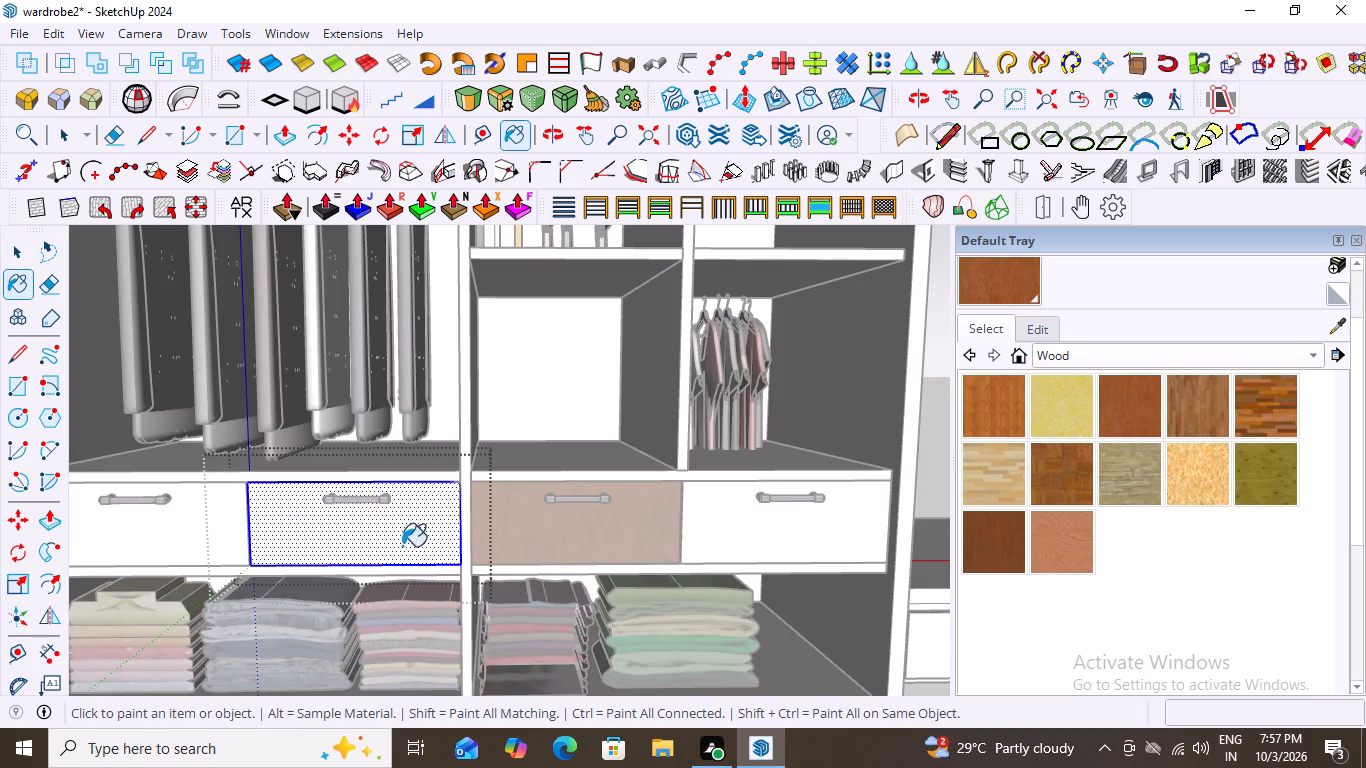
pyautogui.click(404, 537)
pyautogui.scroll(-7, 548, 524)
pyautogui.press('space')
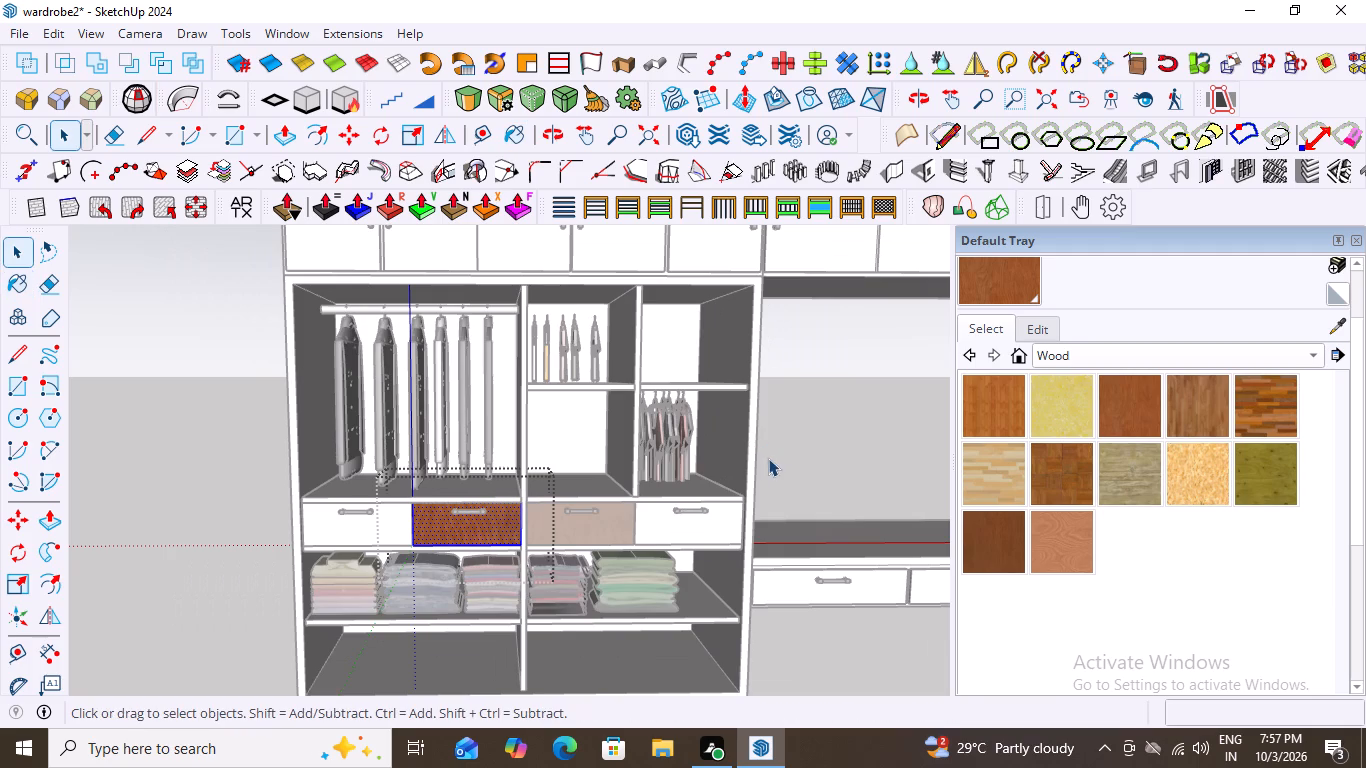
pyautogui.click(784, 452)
# Paint the first drawer front, below the hanging jackets, with the orange-brown wood that comes first in the Wood collection.
pyautogui.scroll(2, 177, 569)
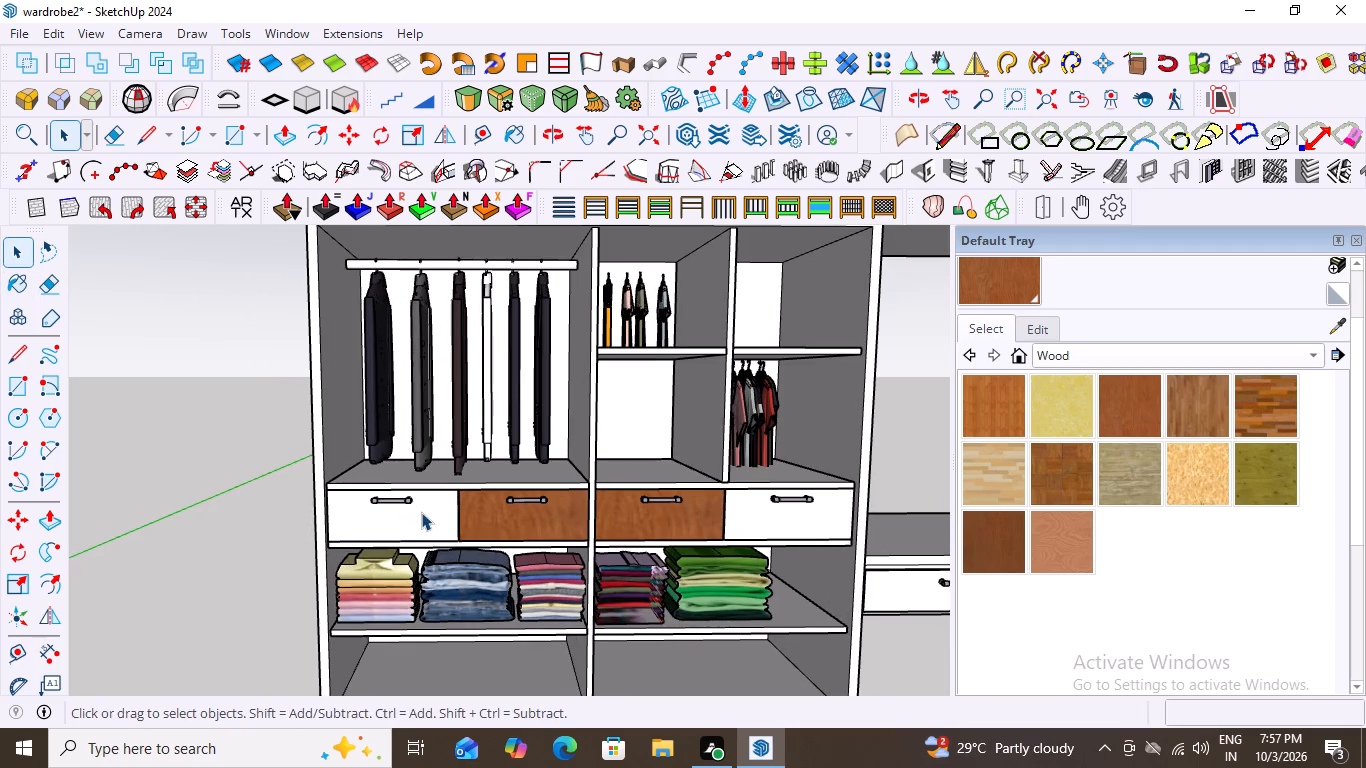
pyautogui.doubleClick(421, 512)
pyautogui.click(425, 516)
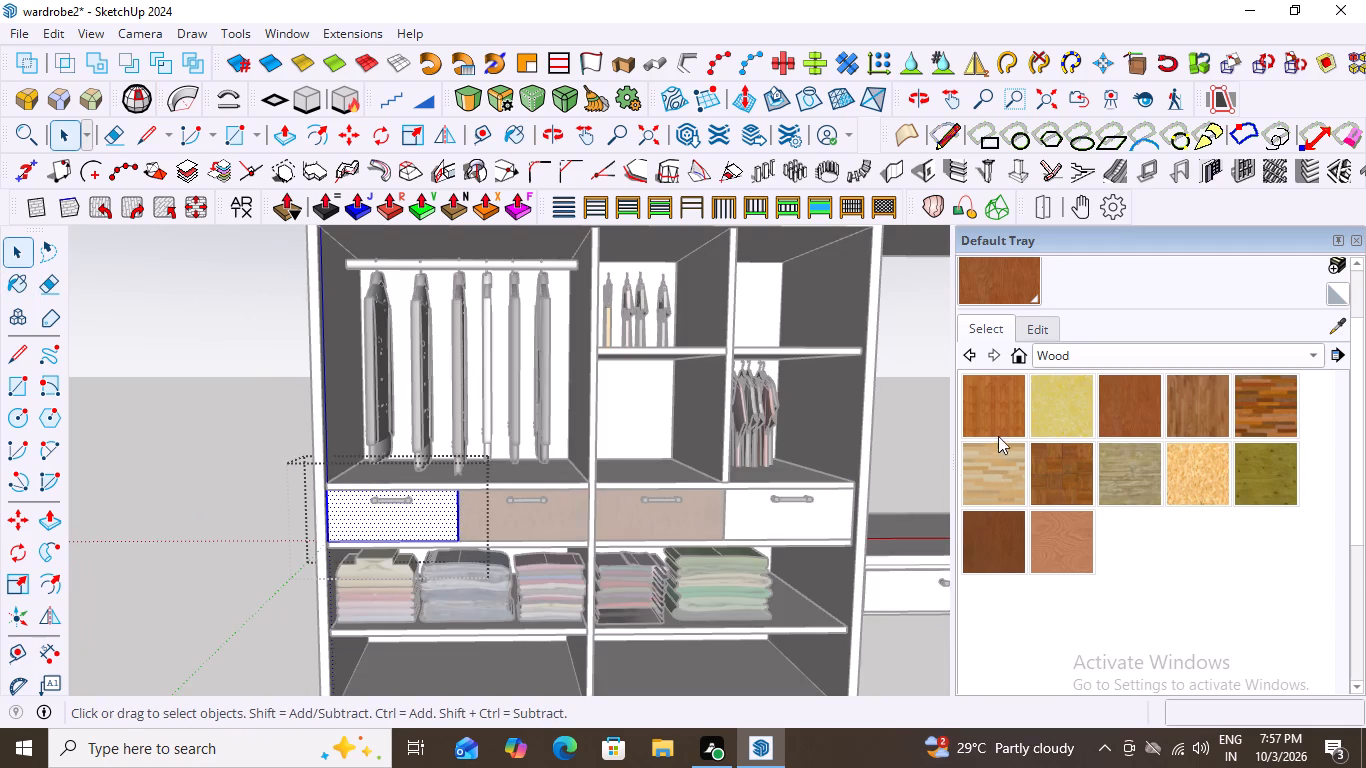
pyautogui.click(997, 423)
pyautogui.click(417, 523)
pyautogui.scroll(-3, 196, 579)
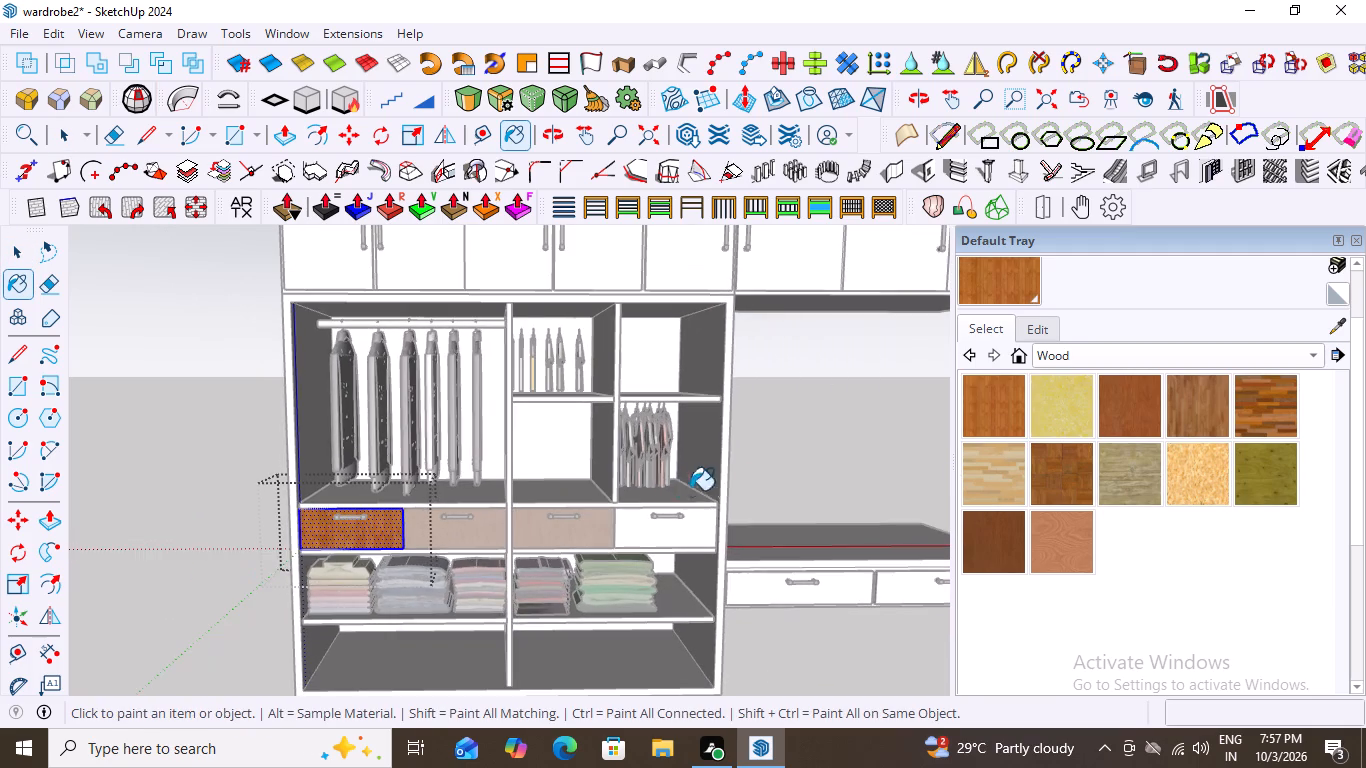
pyautogui.press('space')
pyautogui.click(788, 451)
# Repaint the second drawer front with the same orange-brown wood as the first drawer and leave its group.
pyautogui.scroll(3, 320, 549)
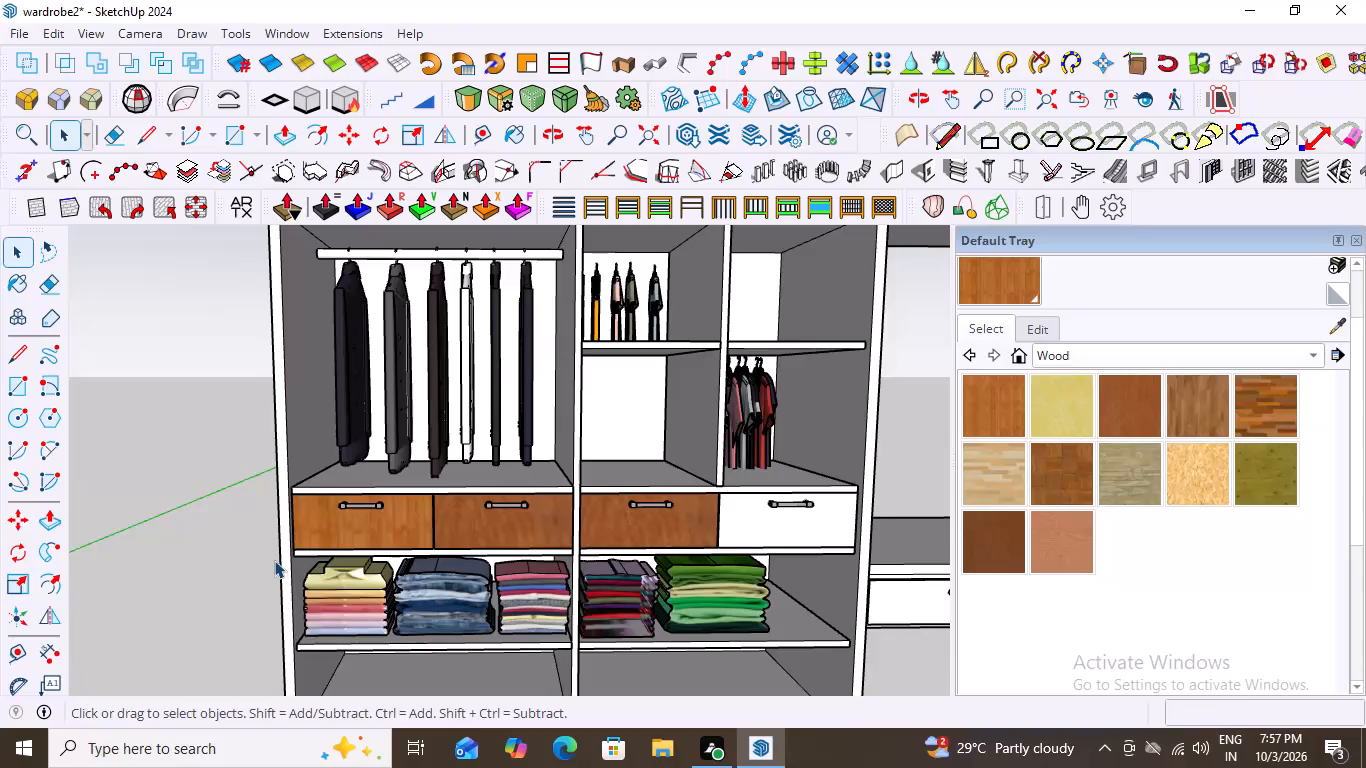
pyautogui.scroll(-1, 236, 562)
pyautogui.scroll(3, 548, 502)
pyautogui.scroll(2, 450, 536)
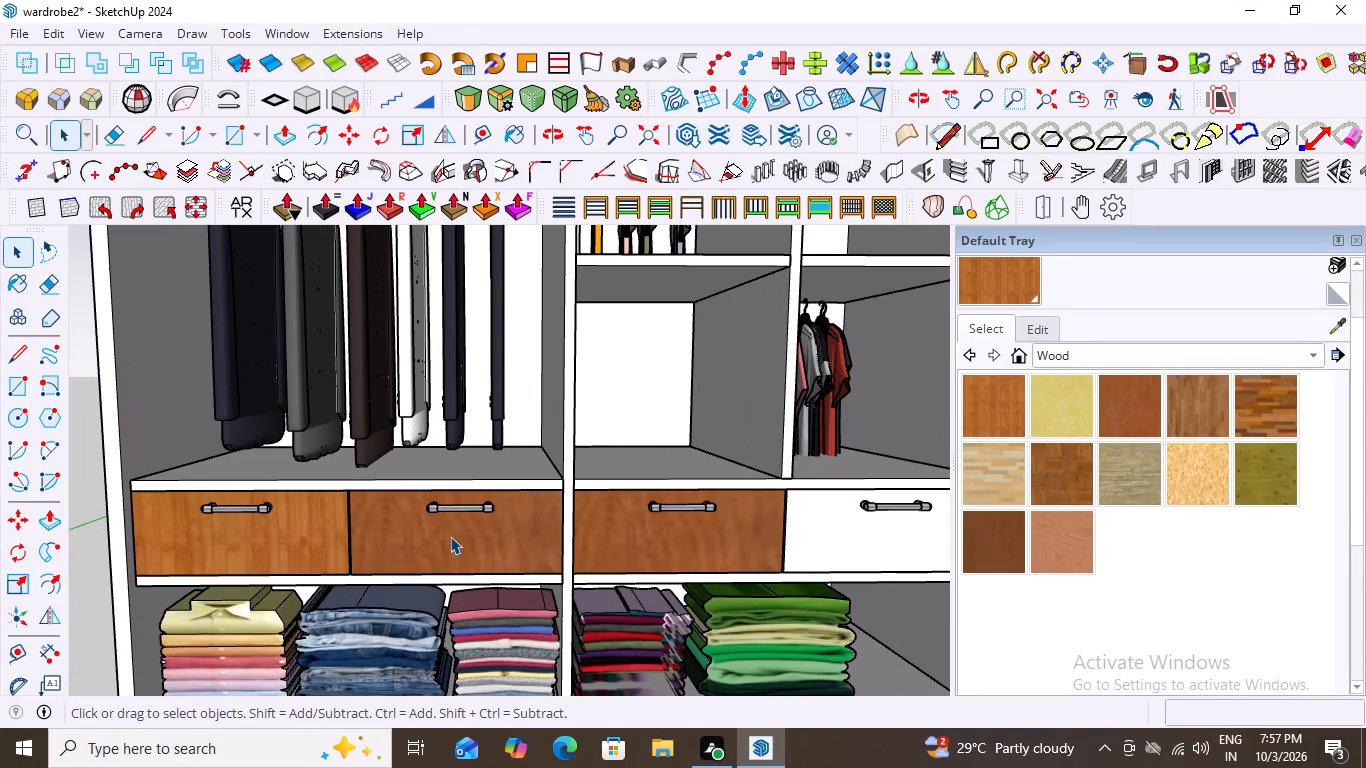
pyautogui.click(455, 542)
pyautogui.click(455, 542)
pyautogui.click(455, 542)
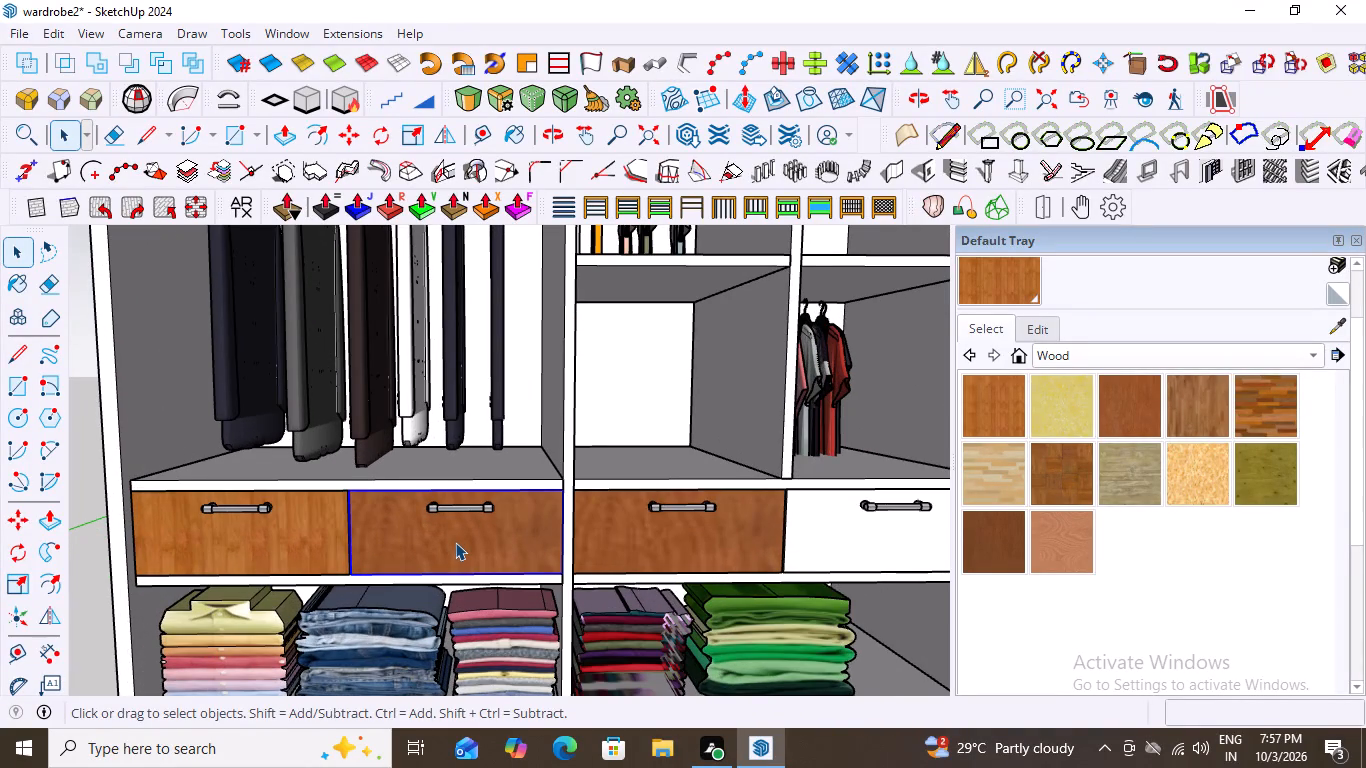
pyautogui.click(455, 542)
pyautogui.click(455, 542)
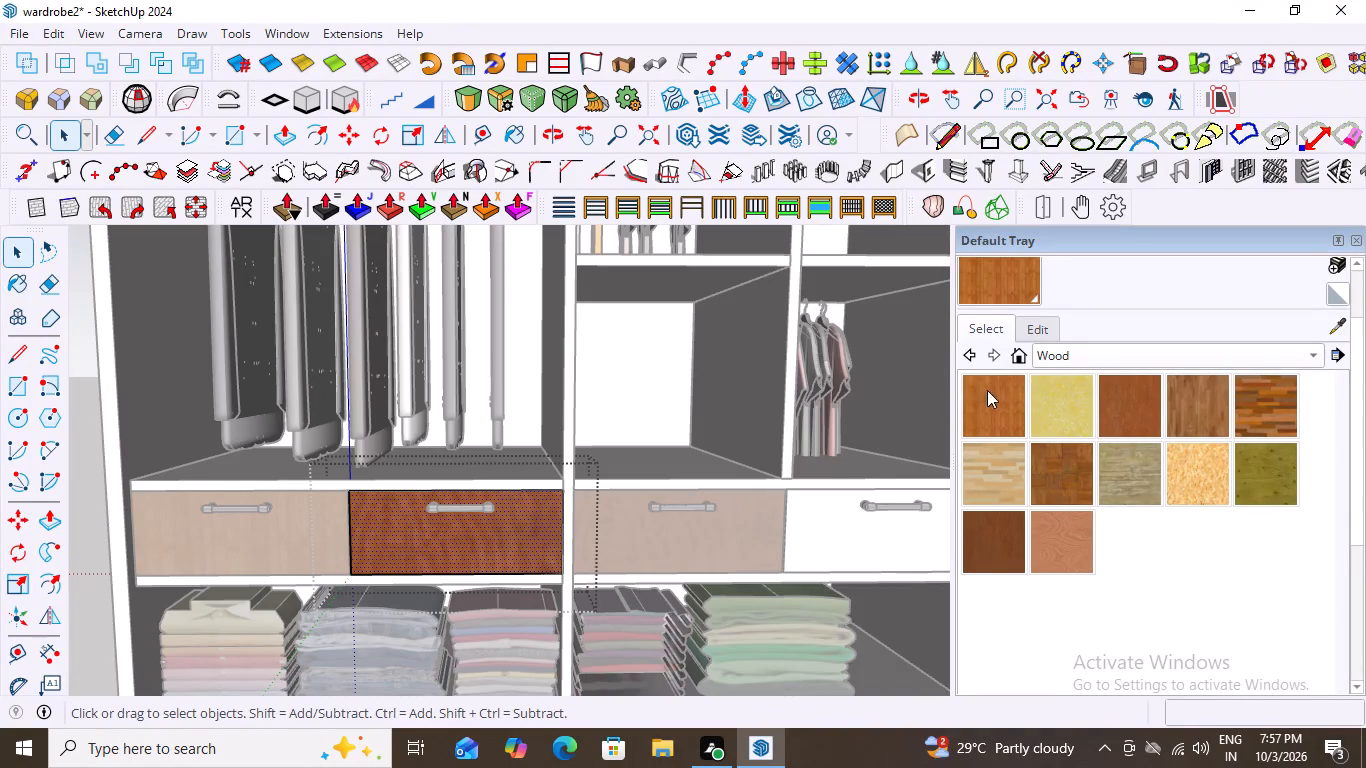
pyautogui.click(988, 398)
pyautogui.click(406, 544)
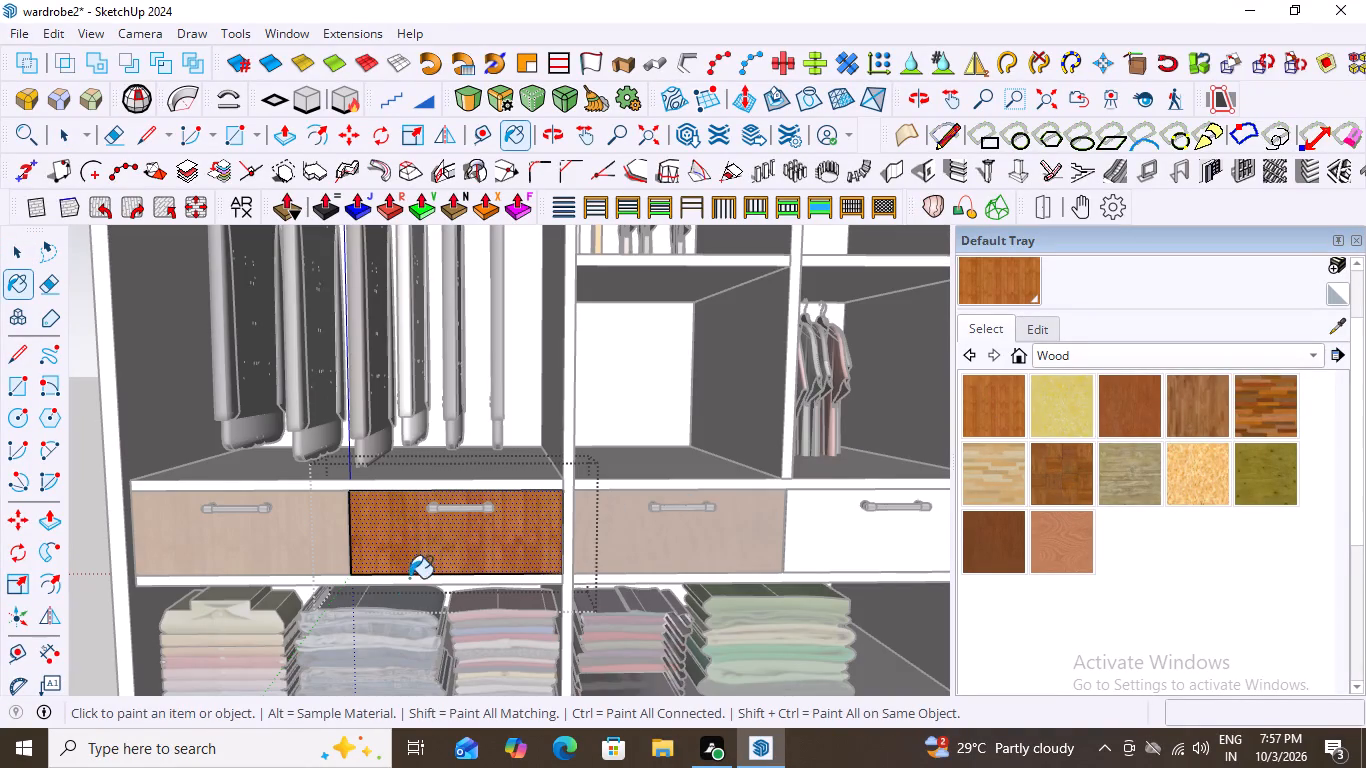
pyautogui.press('space')
pyautogui.click(188, 517)
# Repaint the third drawer front with the orange-brown wood used on the first two drawers and leave its group.
pyautogui.scroll(-2, 265, 572)
pyautogui.scroll(2, 568, 543)
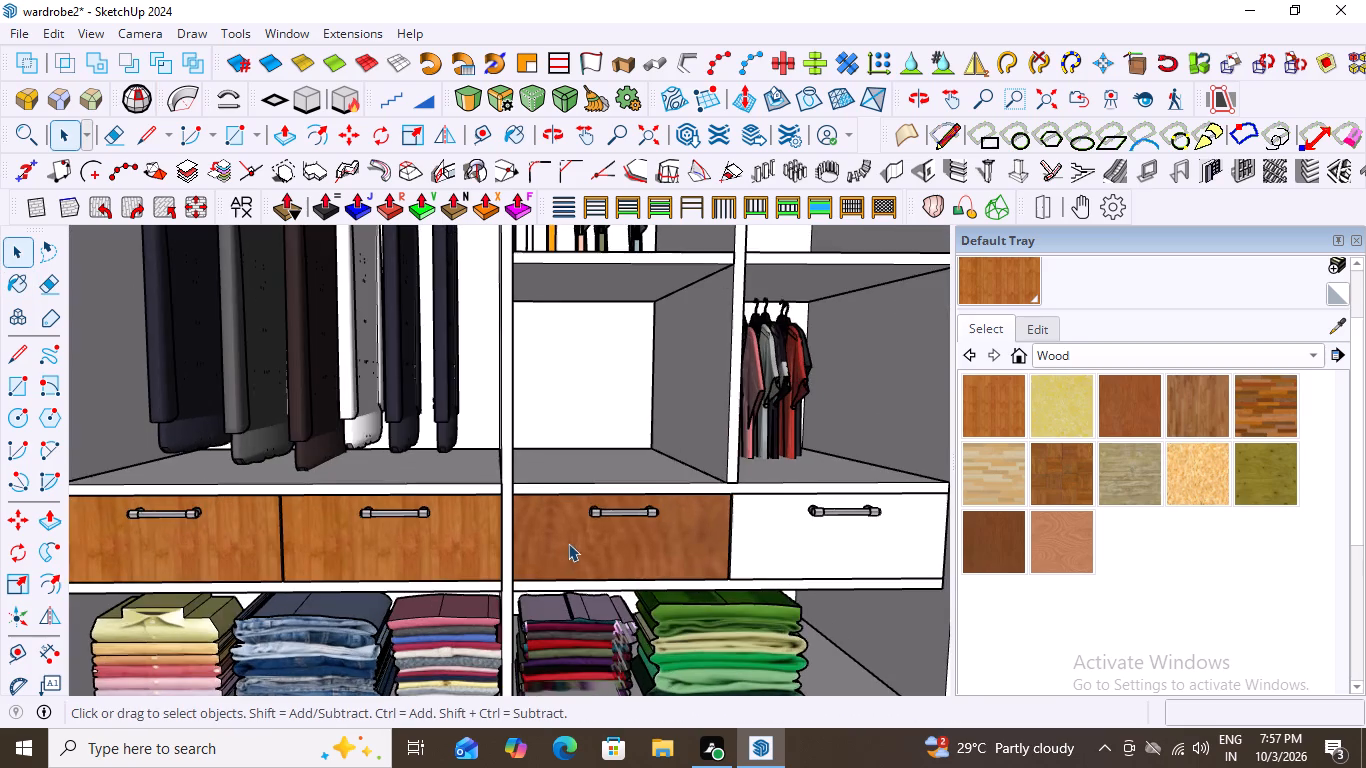
pyautogui.doubleClick(573, 534)
pyautogui.click(570, 538)
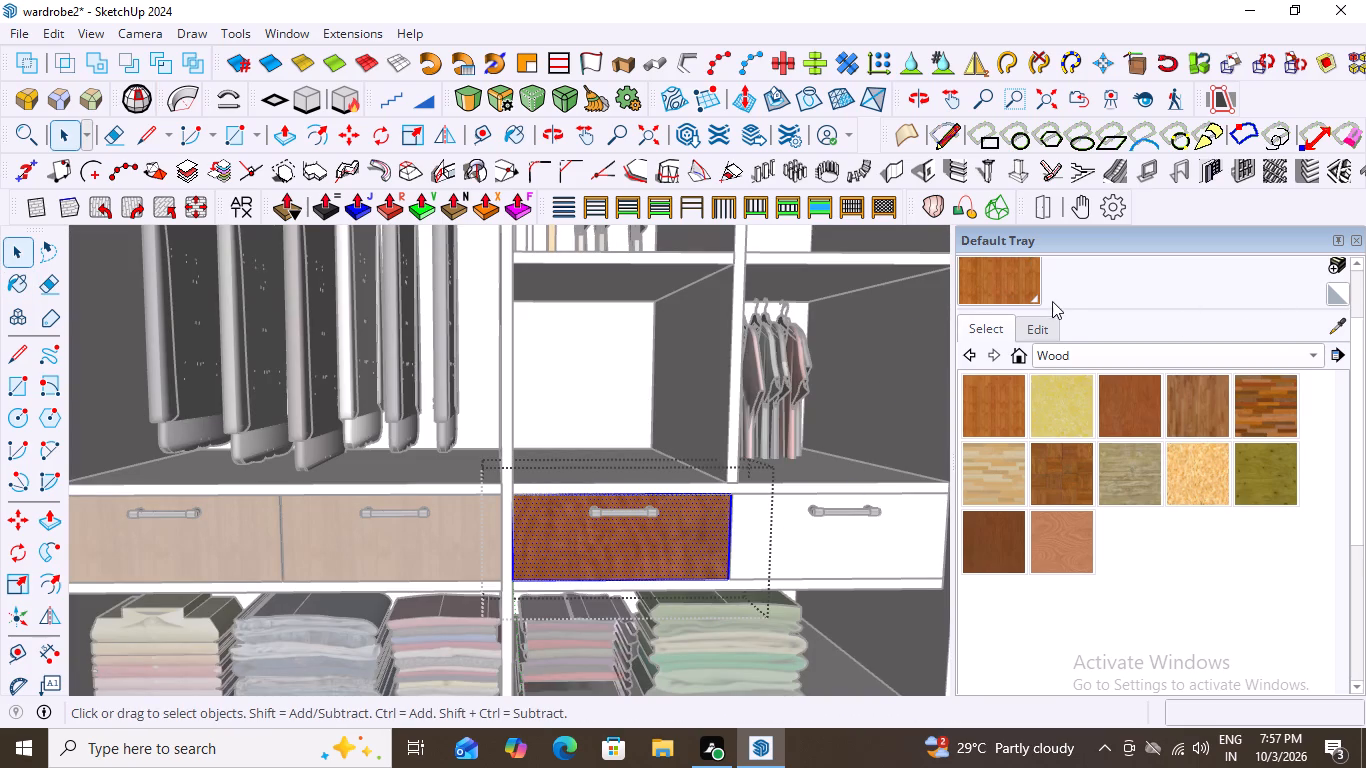
pyautogui.click(990, 290)
pyautogui.click(559, 548)
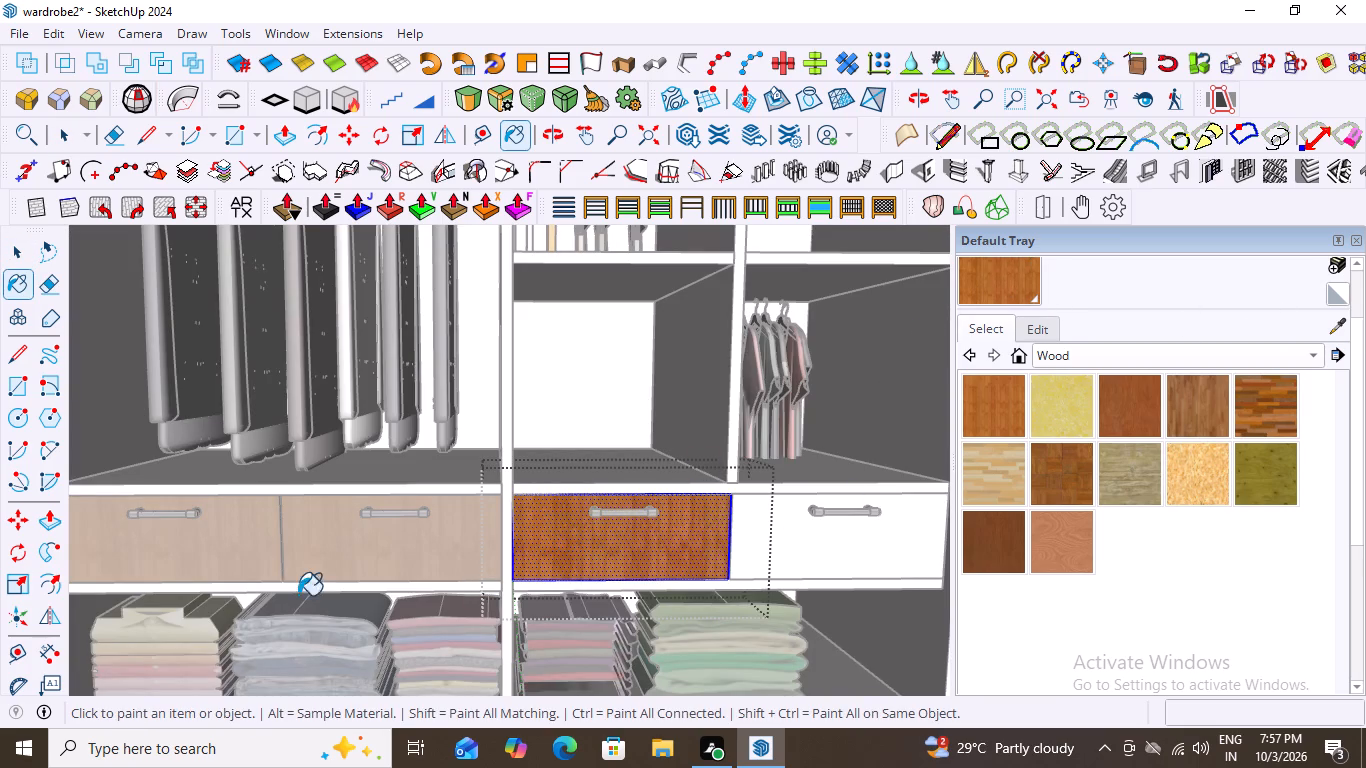
pyautogui.scroll(-6, 292, 588)
pyautogui.press('space')
pyautogui.click(610, 550)
# Paint the fourth drawer front, below the short hanging clothes, with the same orange-brown wood as the other three and leave its group.
pyautogui.tripleClick(561, 557)
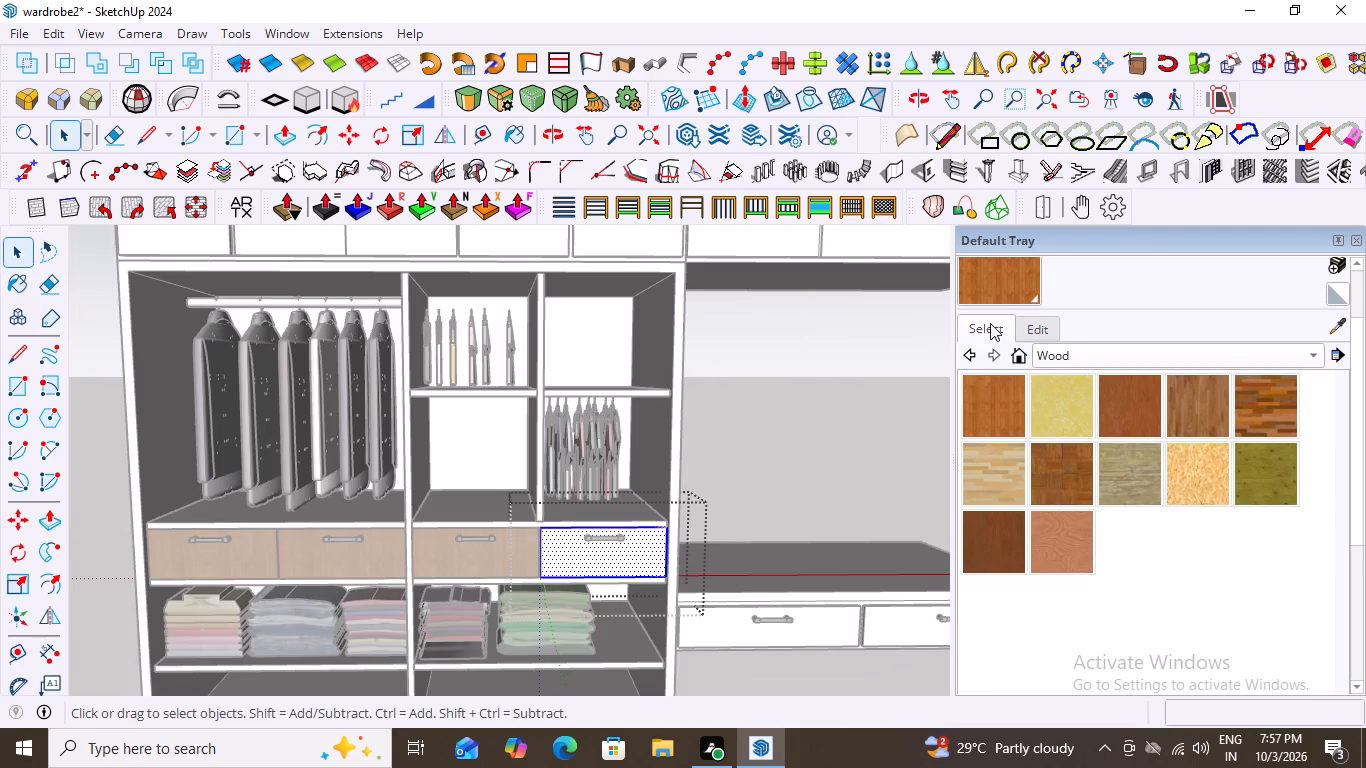
pyautogui.click(968, 412)
pyautogui.click(562, 555)
pyautogui.scroll(-6, 488, 561)
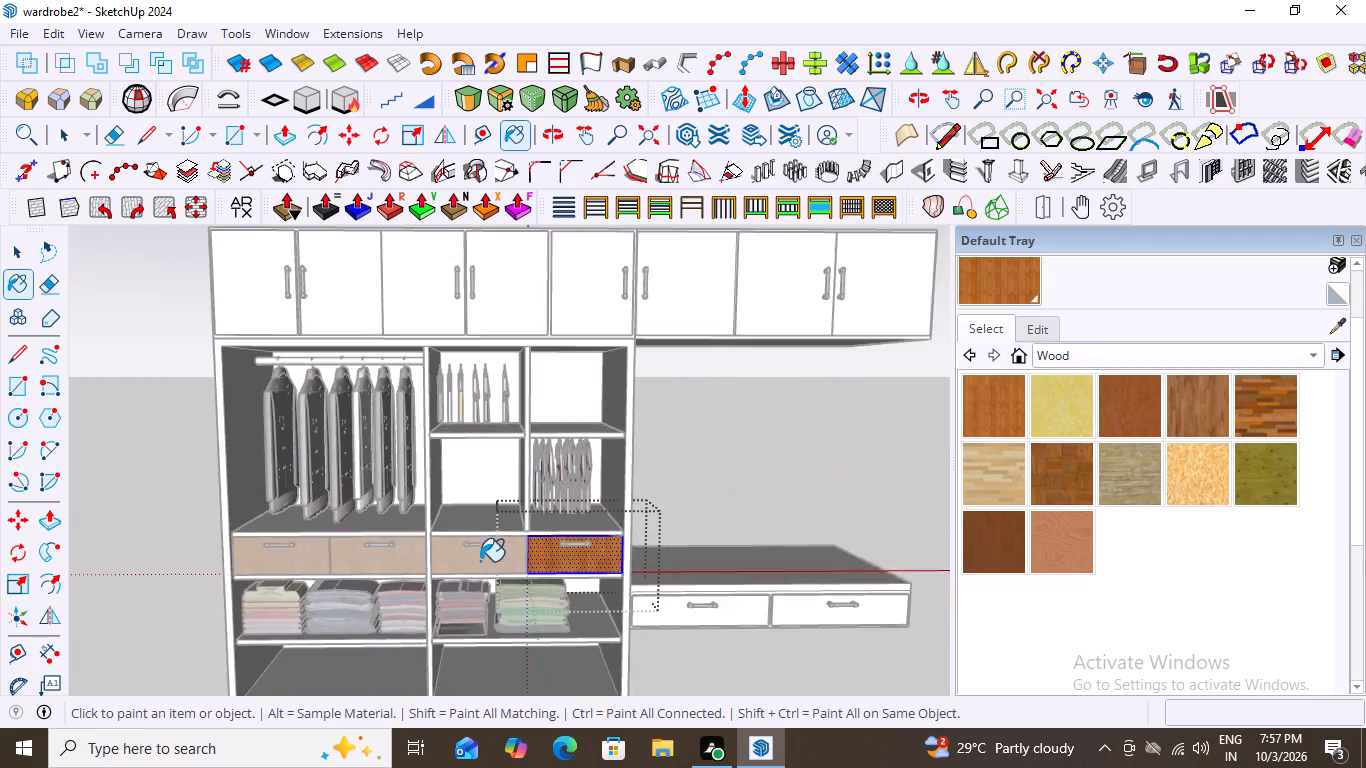
pyautogui.scroll(-1, 480, 561)
pyautogui.press('space')
pyautogui.click(805, 477)
pyautogui.scroll(3, 427, 587)
pyautogui.scroll(-4, 408, 567)
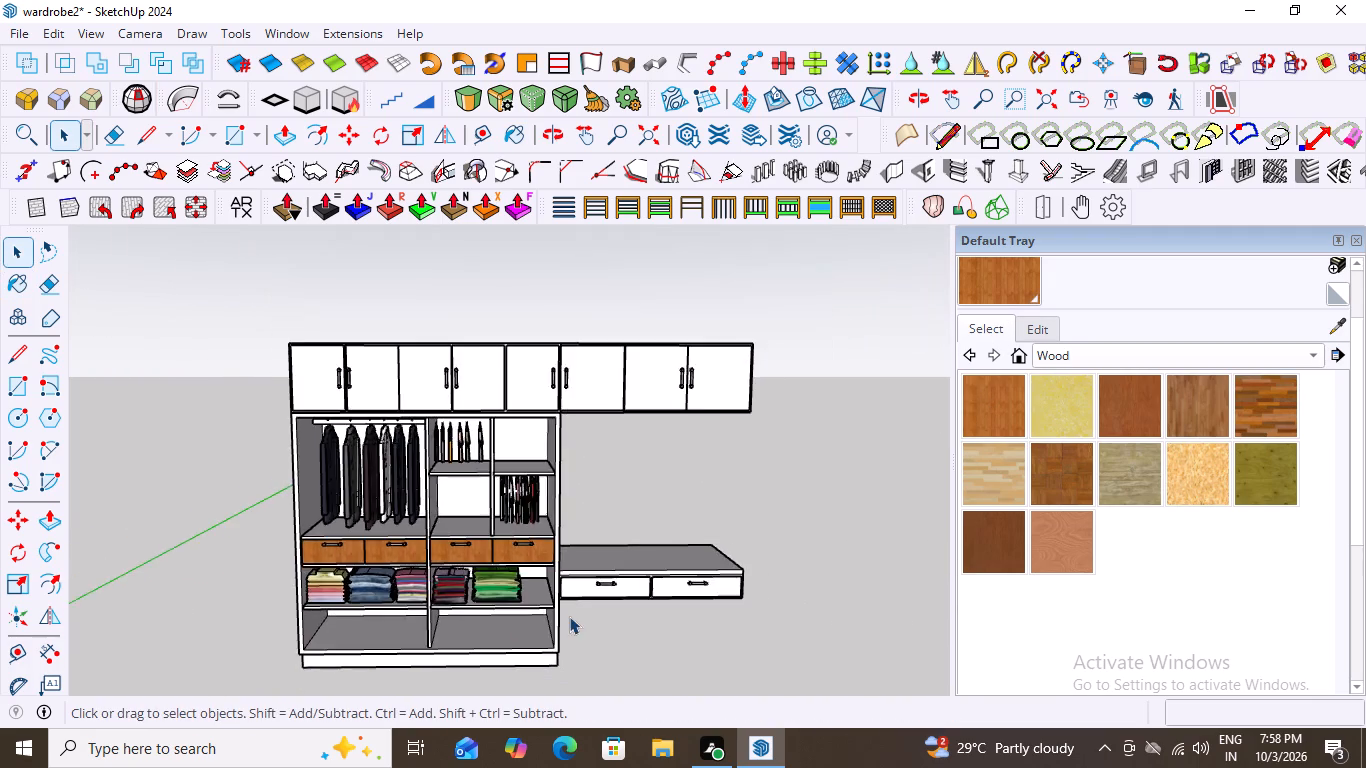
# Paint the bench's first drawer front, next to the wardrobe, with the same orange-brown wood and leave its group.
pyautogui.scroll(9, 569, 616)
pyautogui.doubleClick(594, 561)
pyautogui.click(579, 567)
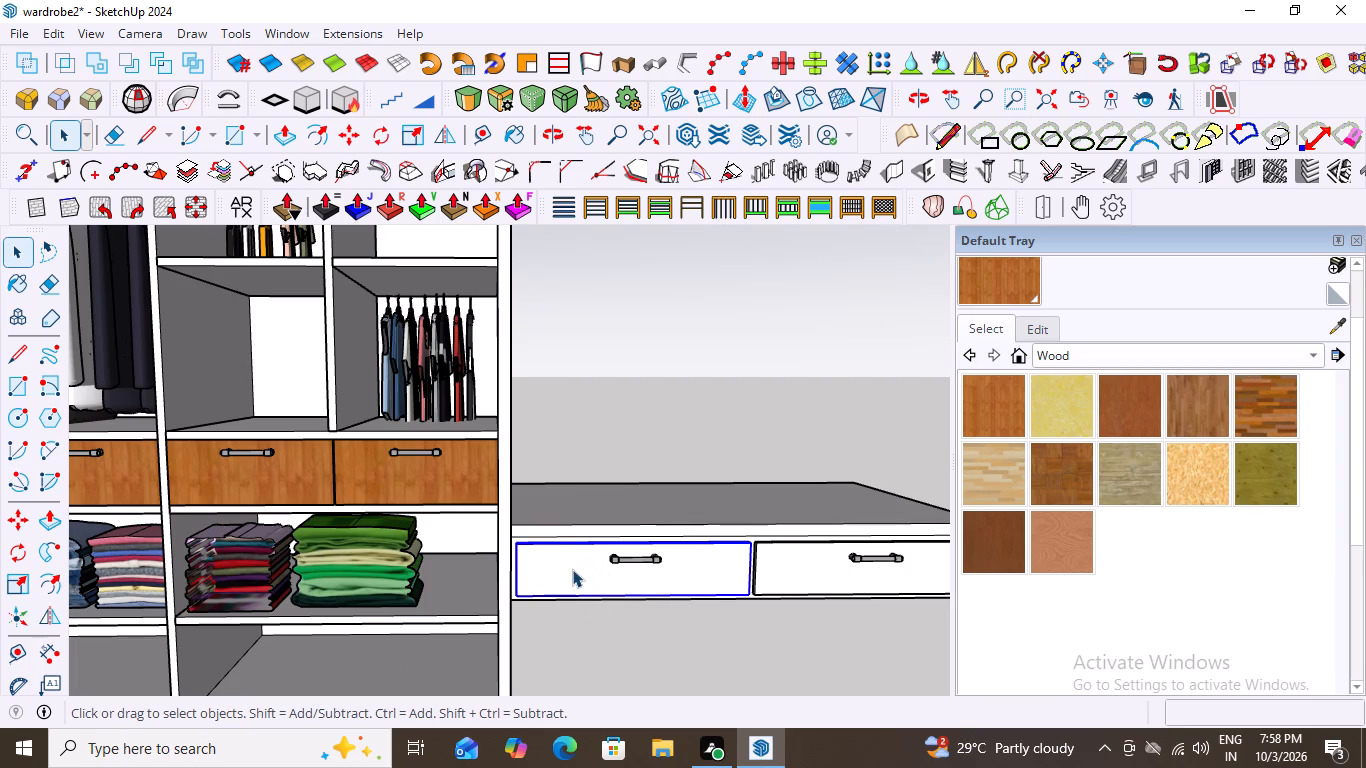
pyautogui.doubleClick(572, 569)
pyautogui.click(572, 569)
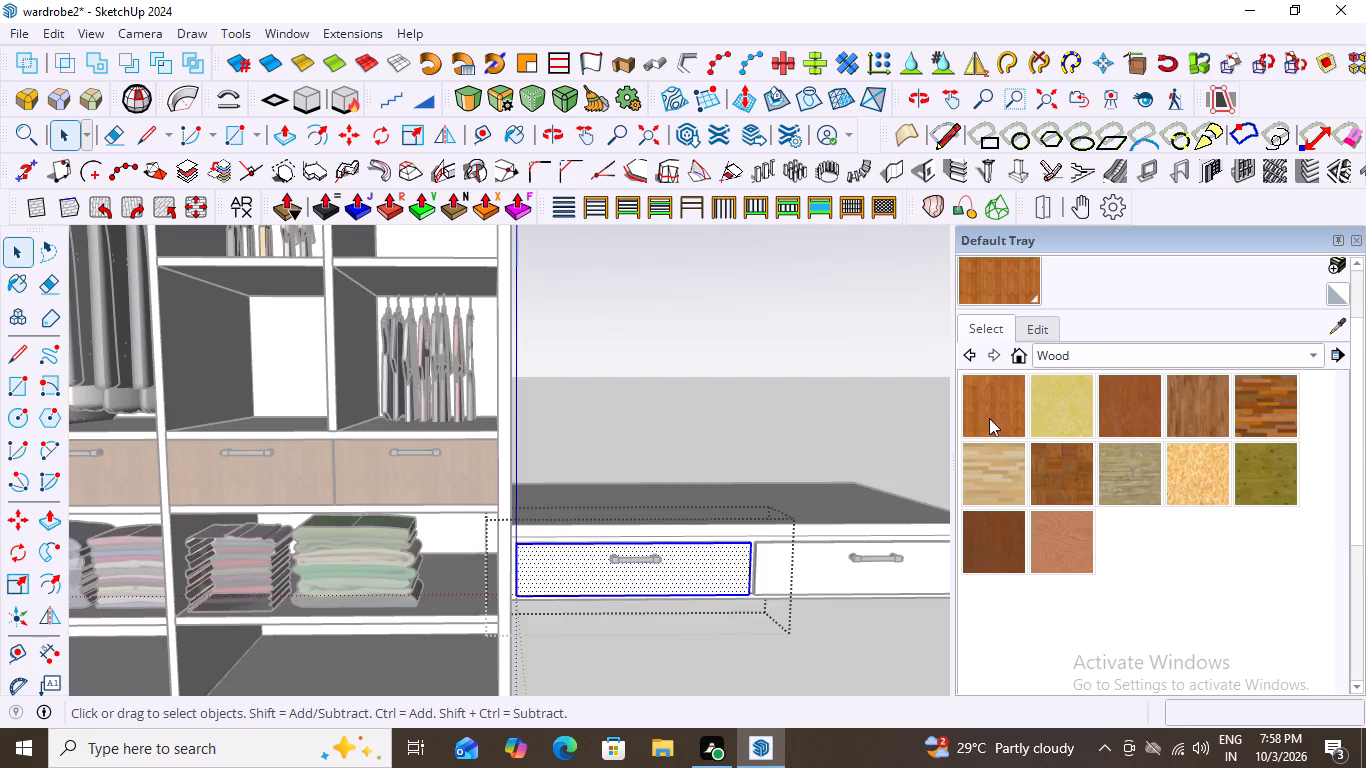
pyautogui.click(1007, 289)
pyautogui.click(574, 577)
pyautogui.scroll(-3, 505, 605)
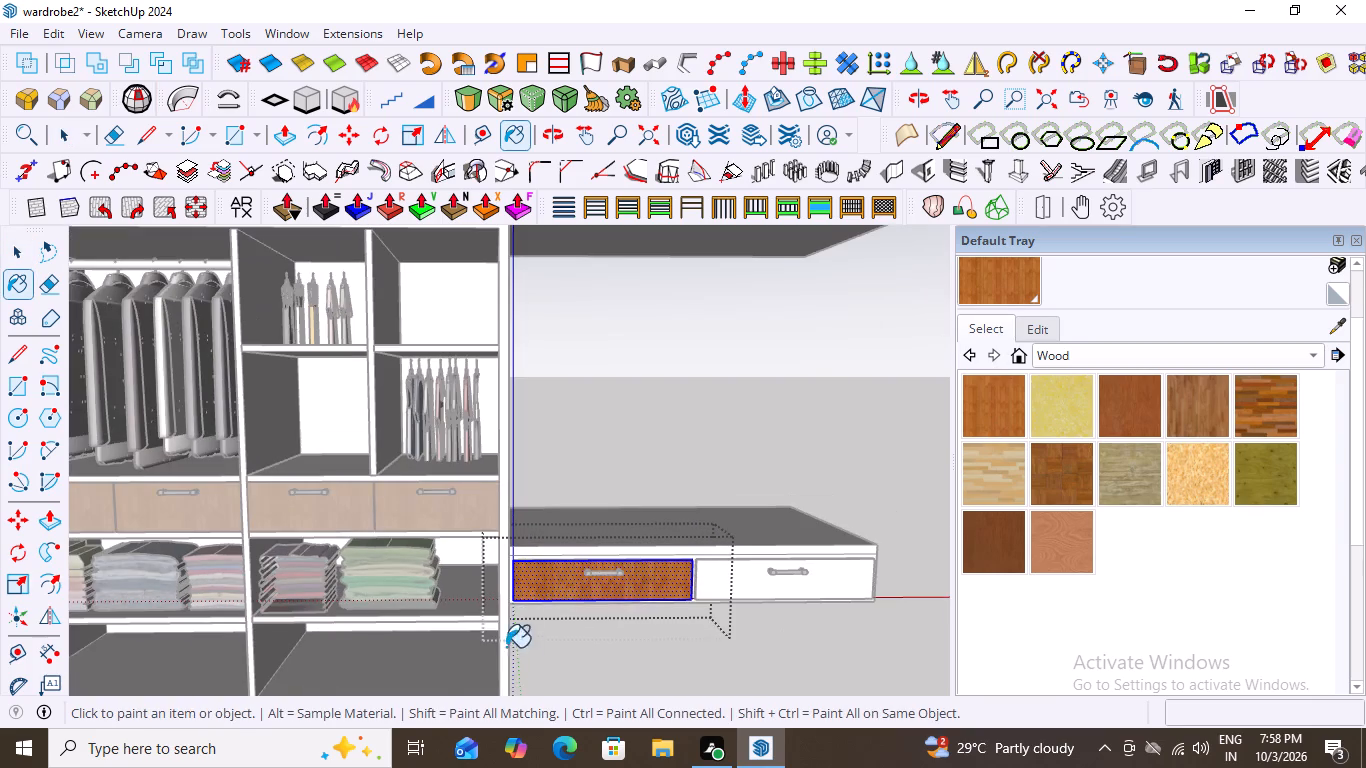
pyautogui.press('space')
pyautogui.click(743, 649)
# Paint the bench's second drawer front with the same orange-brown wood and leave its group.
pyautogui.tripleClick(732, 583)
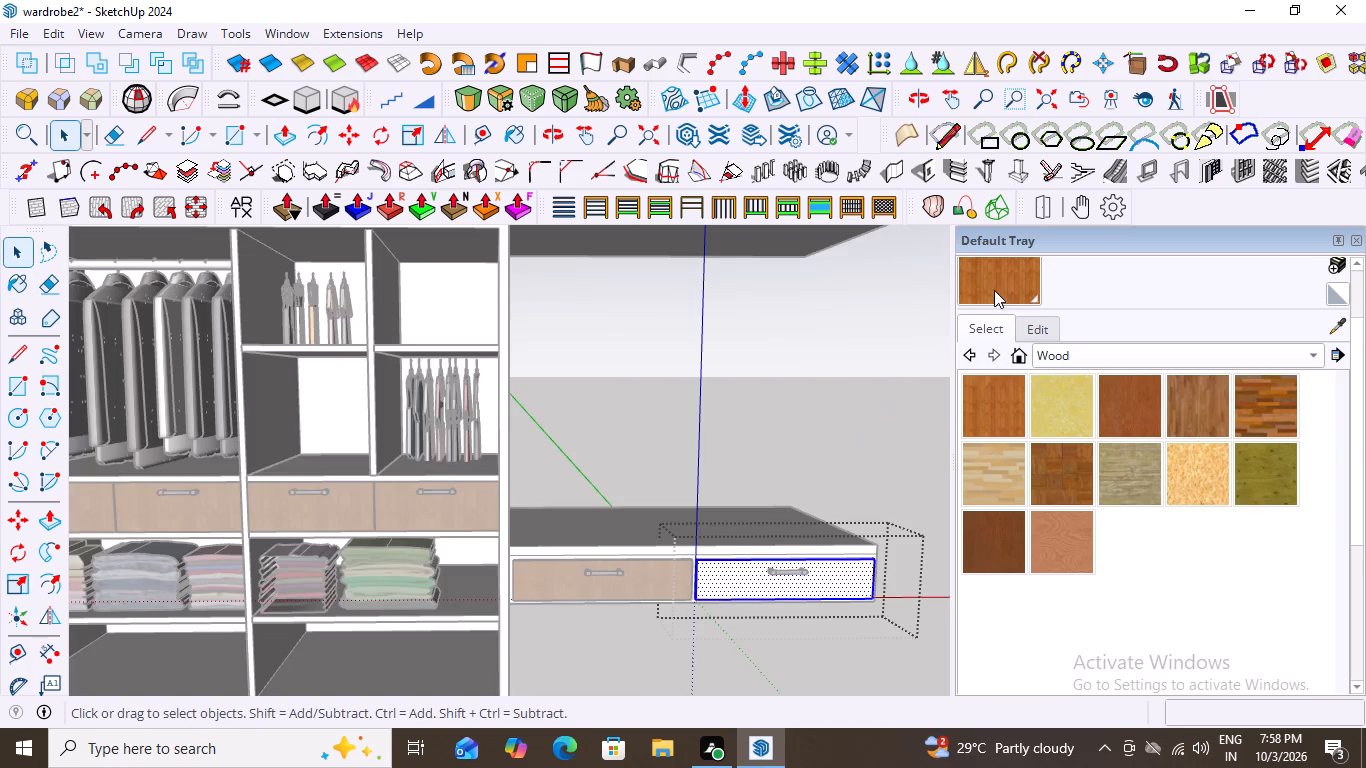
pyautogui.click(985, 287)
pyautogui.click(721, 583)
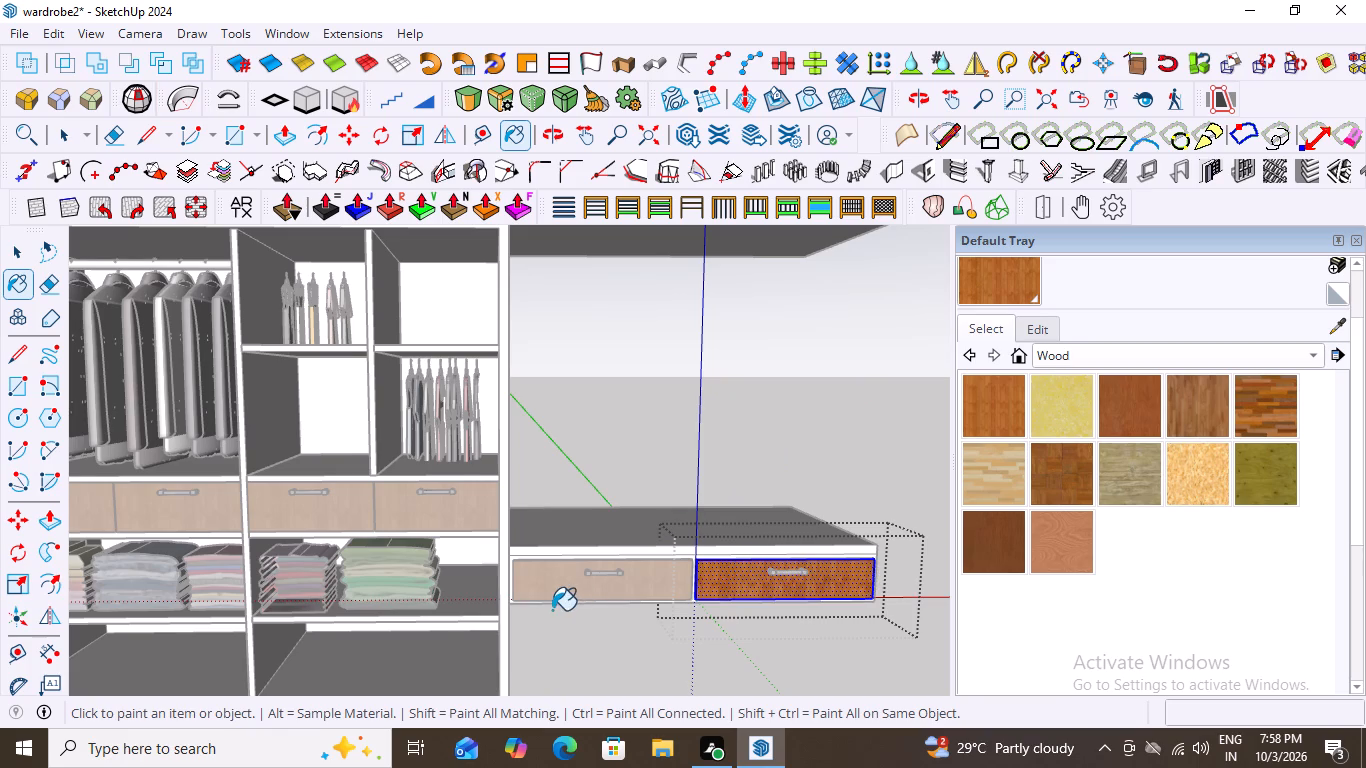
pyautogui.scroll(-4, 546, 608)
pyautogui.press('space')
pyautogui.click(794, 489)
pyautogui.scroll(-3, 647, 598)
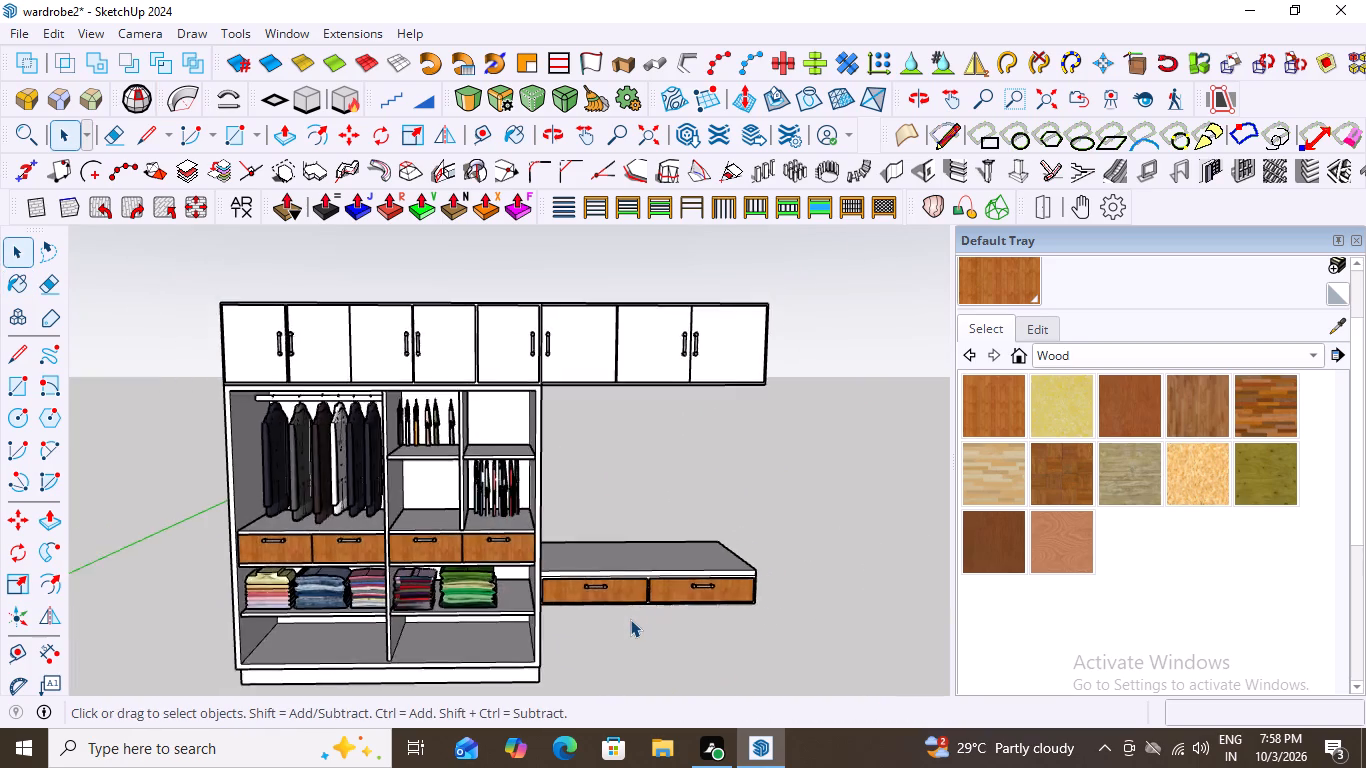
# Examine the painted drawer fronts and the overhead cabinets from the front and from above.
pyautogui.scroll(-1, 630, 619)
pyautogui.scroll(2, 639, 593)
pyautogui.moveTo(655, 623); pyautogui.dragTo(657, 606, button='middle')
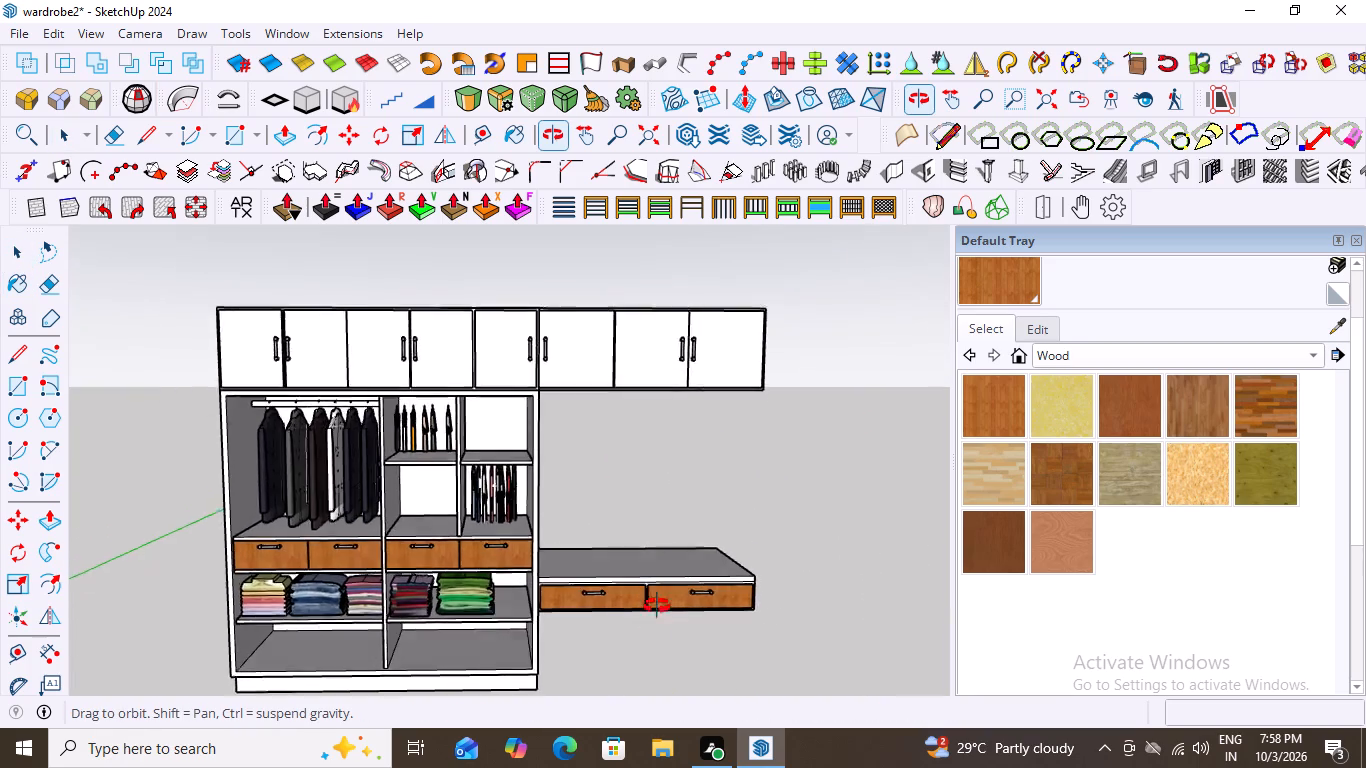
pyautogui.moveTo(657, 606); pyautogui.dragTo(693, 605, button='middle')
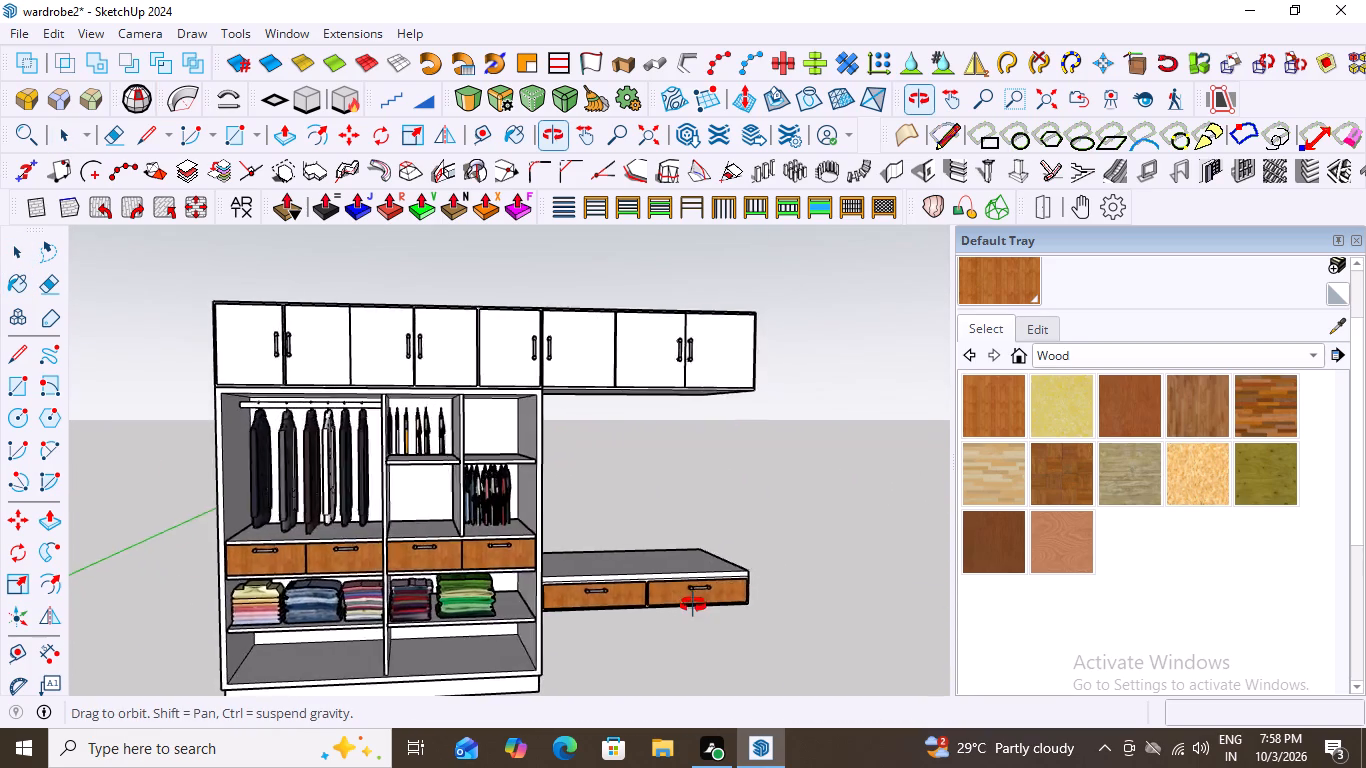
pyautogui.moveTo(693, 605); pyautogui.dragTo(645, 614, button='middle')
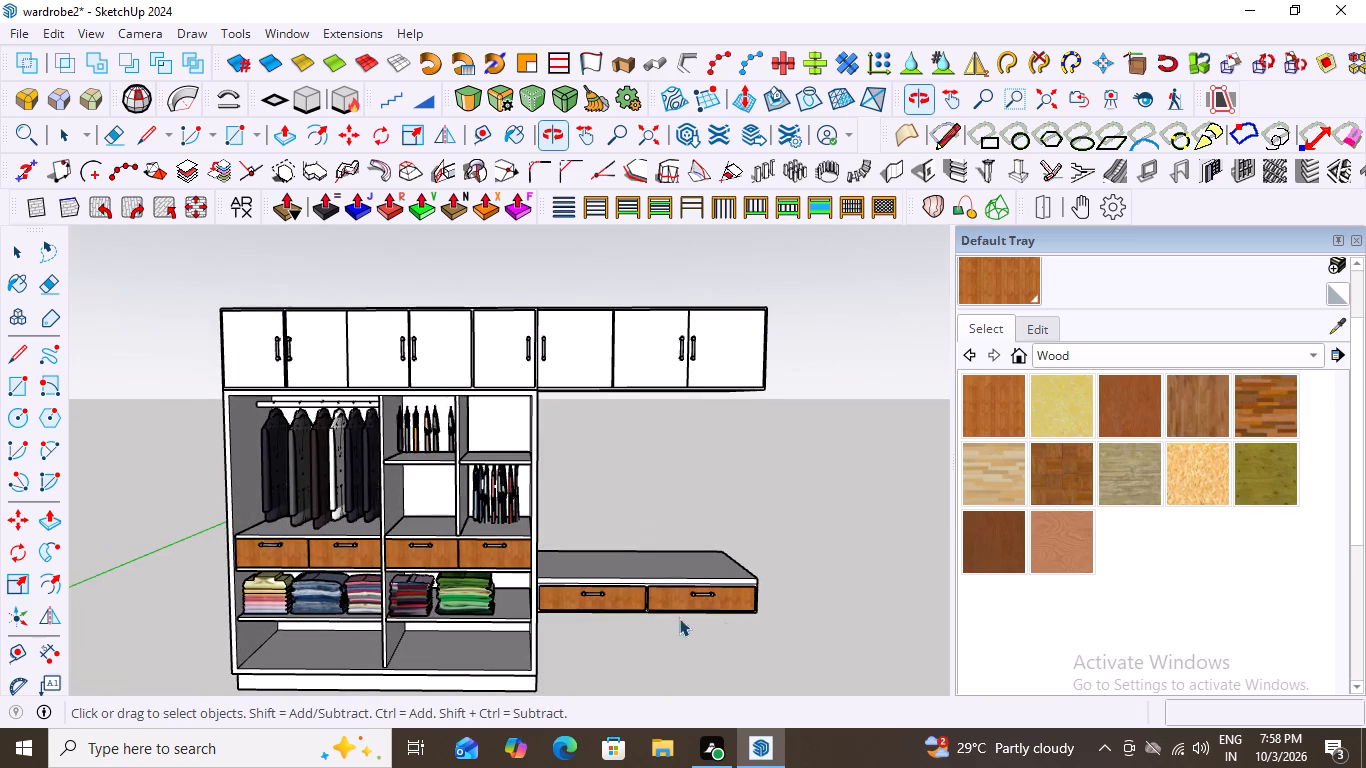
pyautogui.scroll(-3, 730, 618)
pyautogui.scroll(2, 431, 597)
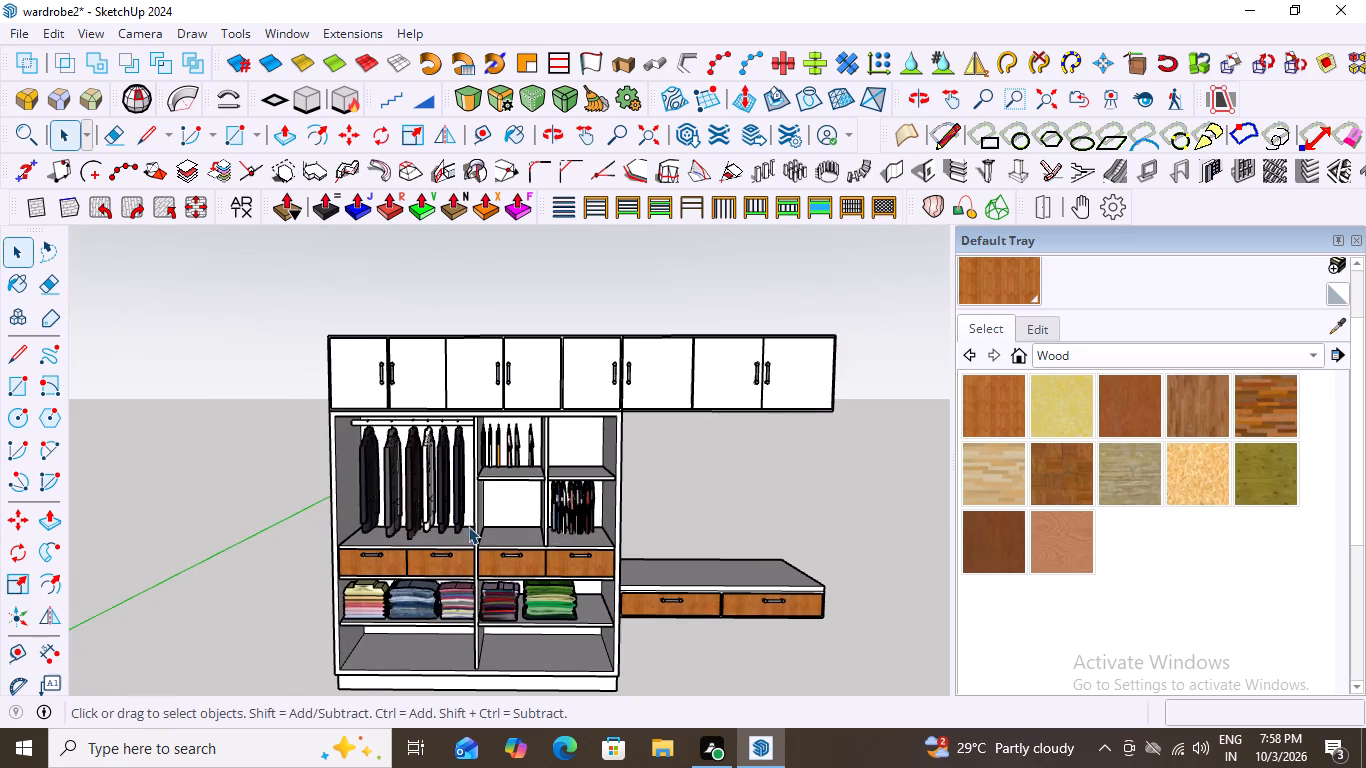
pyautogui.moveTo(468, 526); pyautogui.dragTo(461, 633, button='middle')
pyautogui.scroll(3, 409, 394)
pyautogui.click(417, 313)
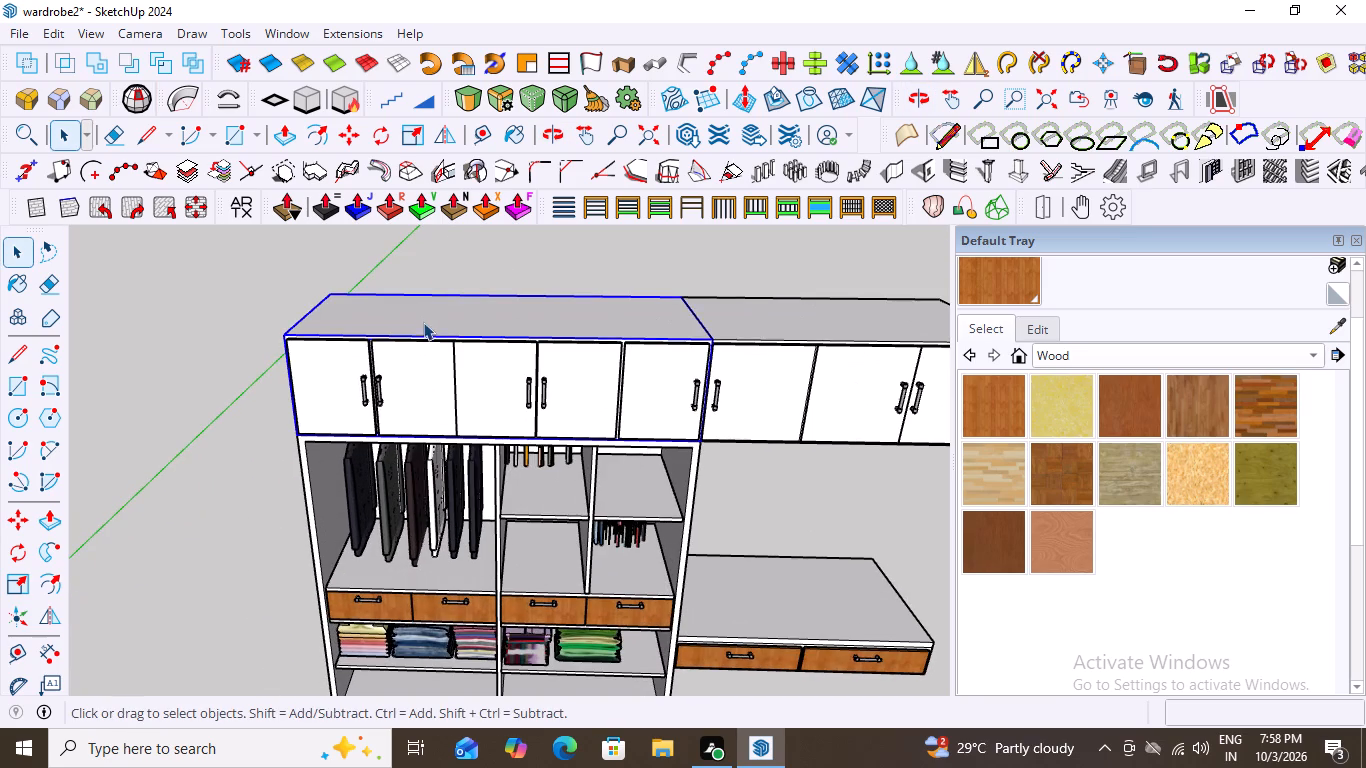
pyautogui.scroll(1, 426, 337)
pyautogui.scroll(-2, 509, 392)
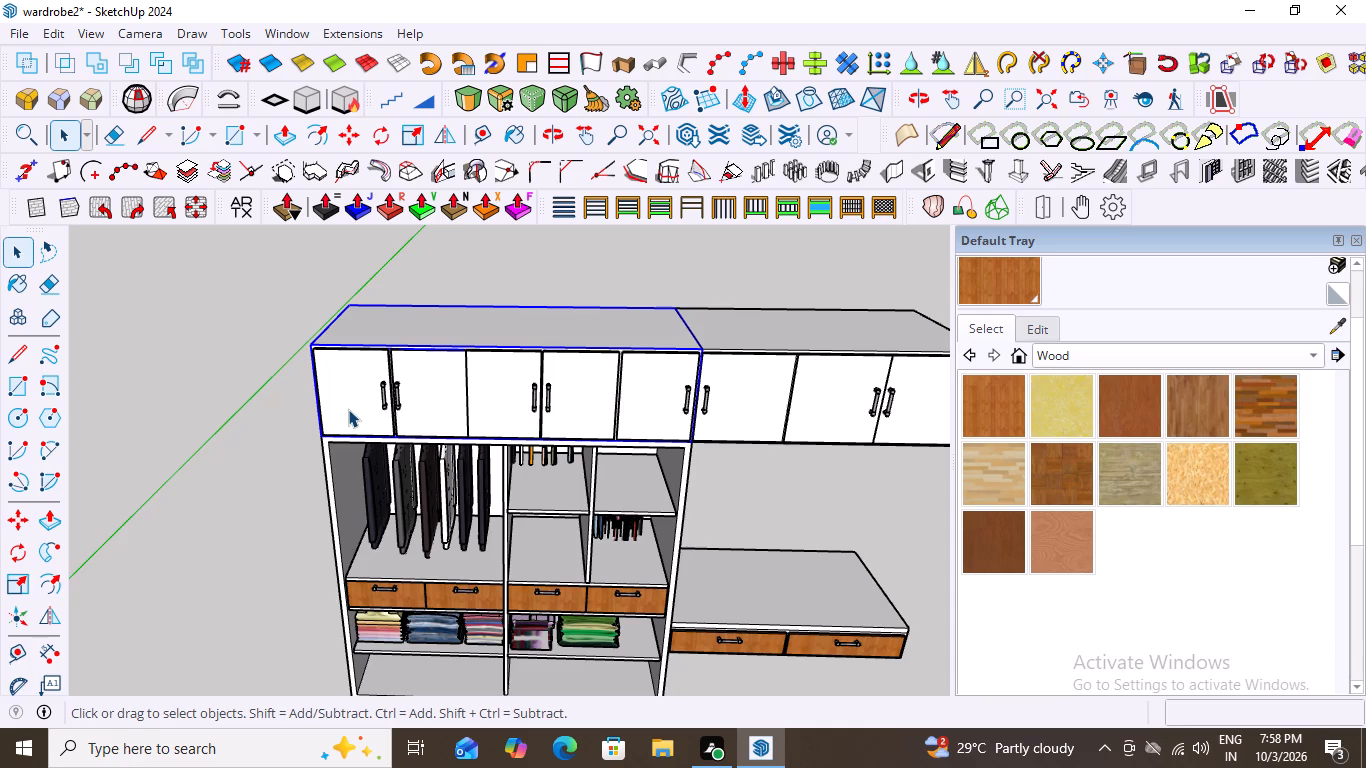
pyautogui.scroll(1, 348, 409)
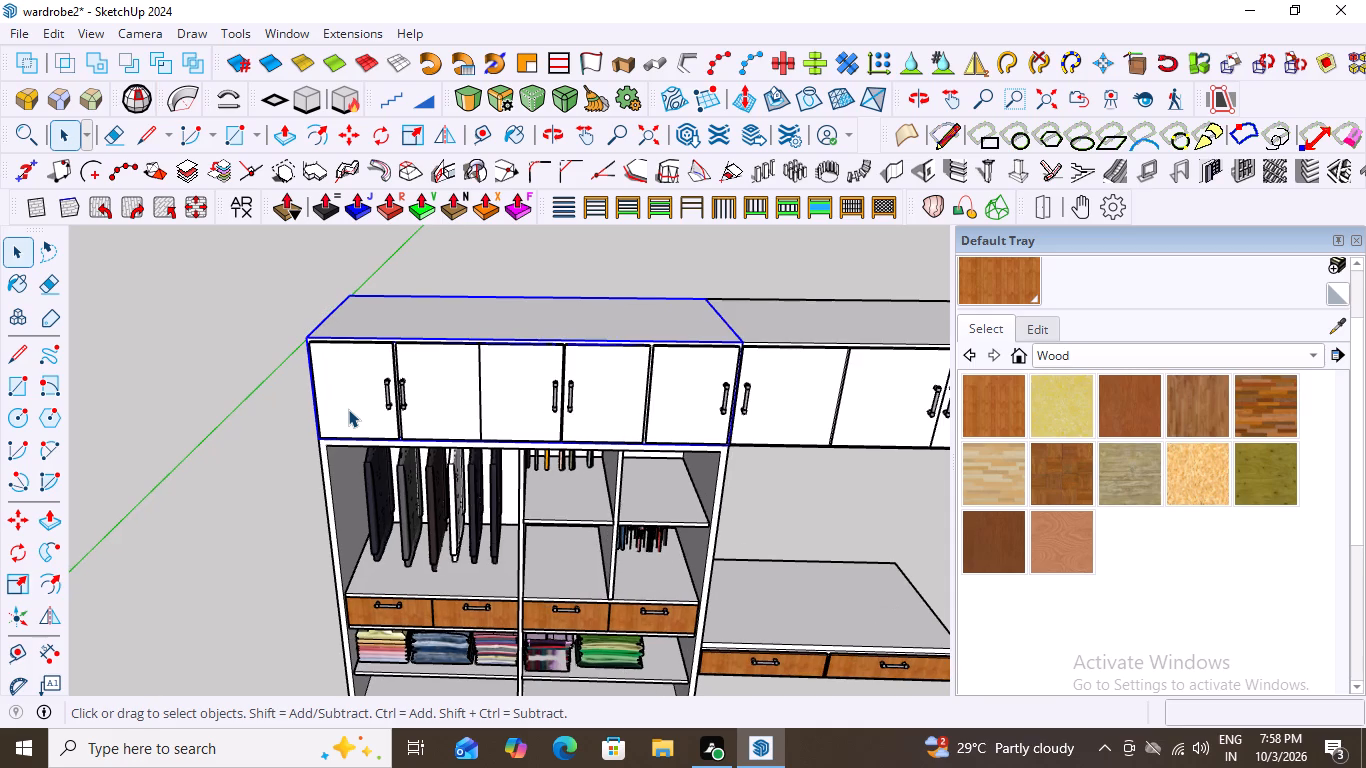
pyautogui.scroll(-5, 348, 409)
pyautogui.moveTo(520, 453); pyautogui.dragTo(566, 388, button='middle')
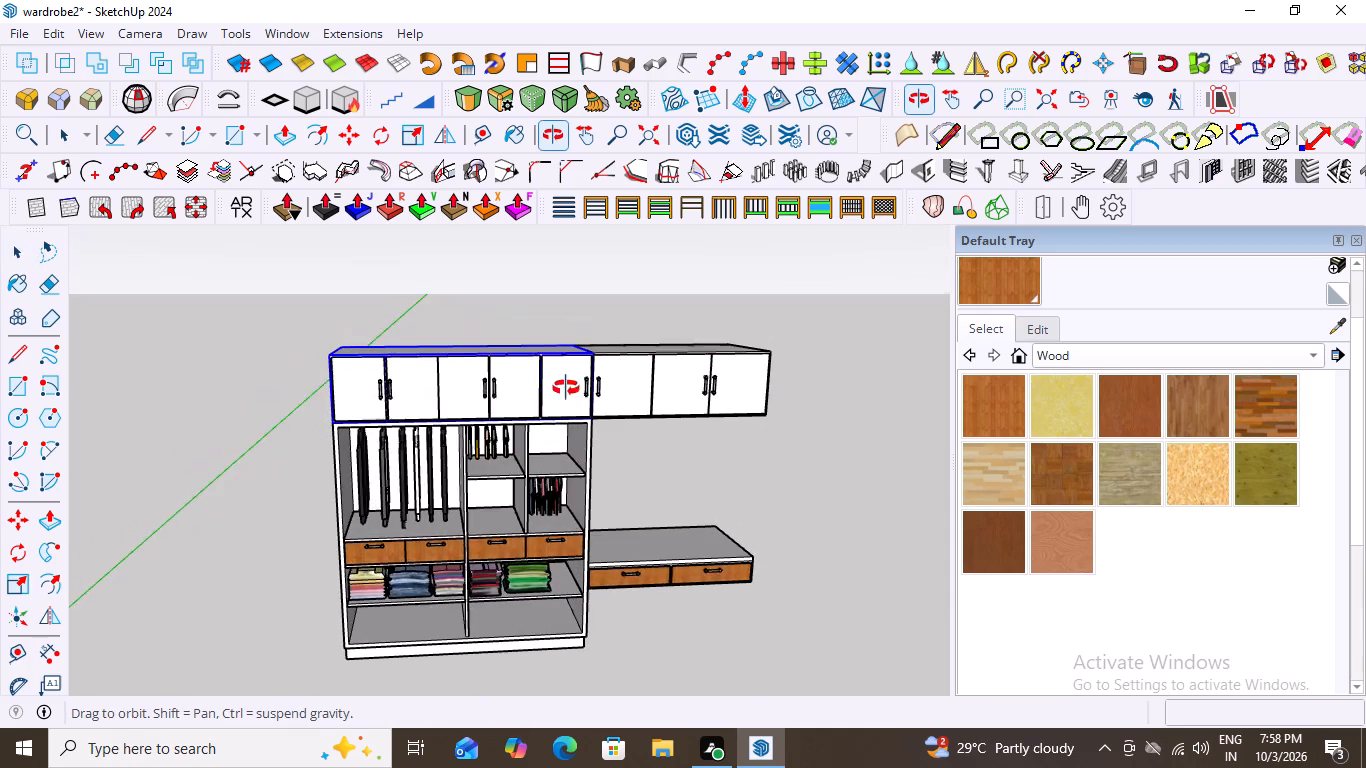
pyautogui.moveTo(566, 388); pyautogui.dragTo(572, 393, button='middle')
pyautogui.scroll(5, 376, 384)
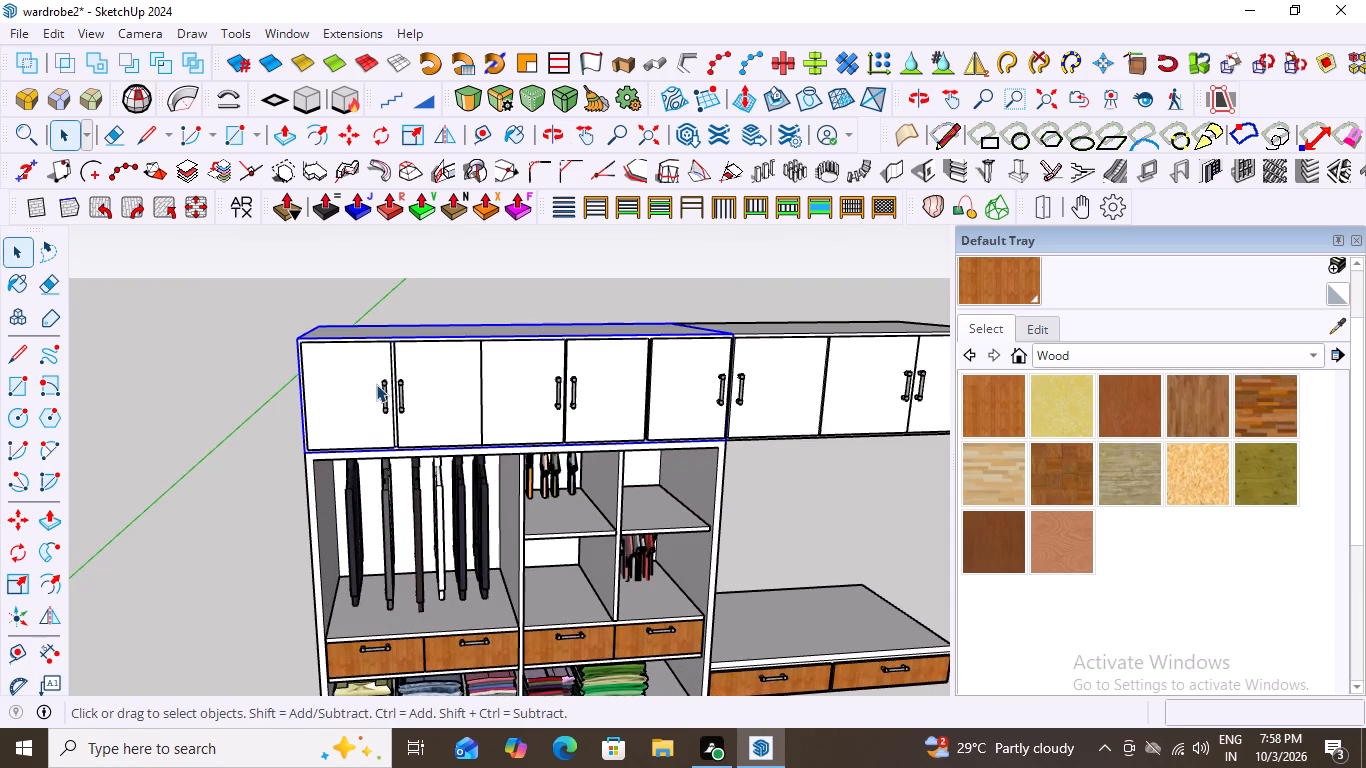
pyautogui.scroll(-3, 376, 384)
pyautogui.scroll(-3, 320, 448)
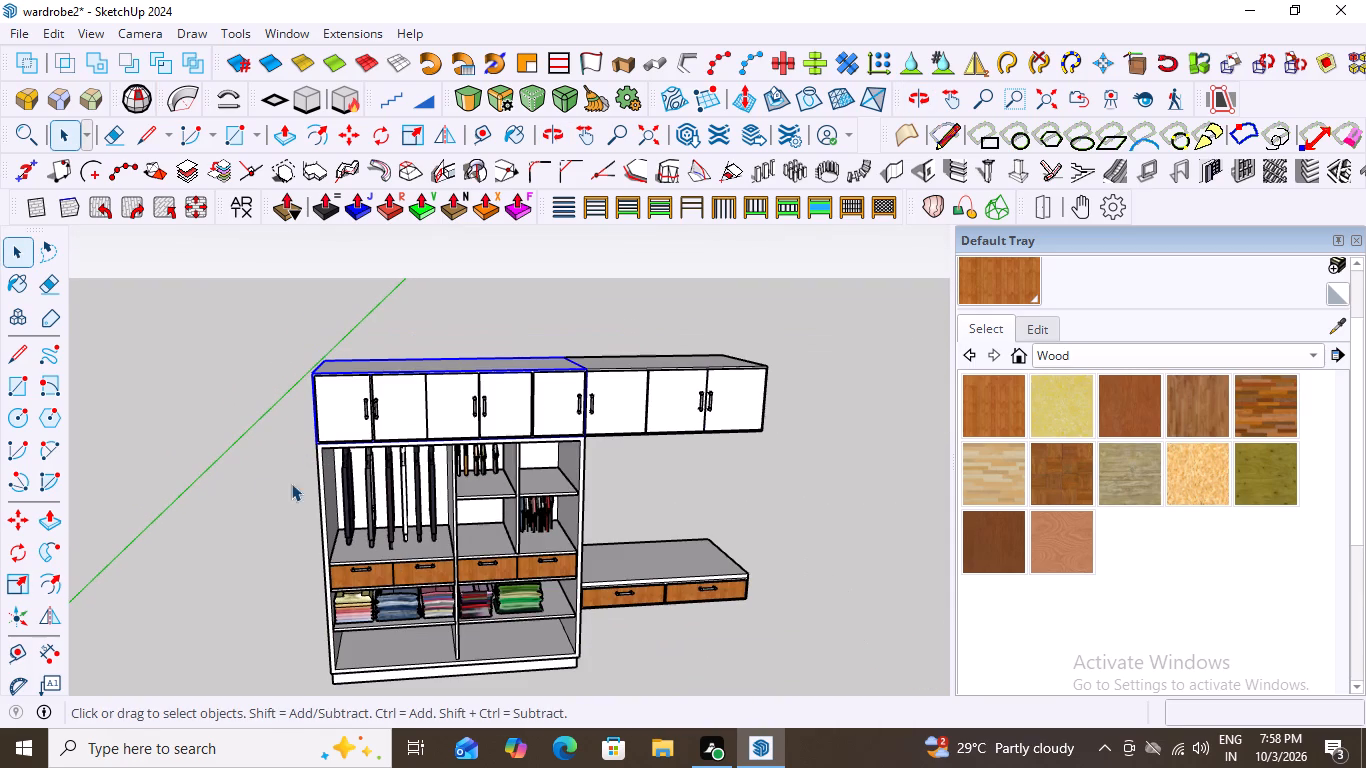
pyautogui.click(702, 470)
pyautogui.moveTo(625, 493); pyautogui.dragTo(577, 393, button='middle')
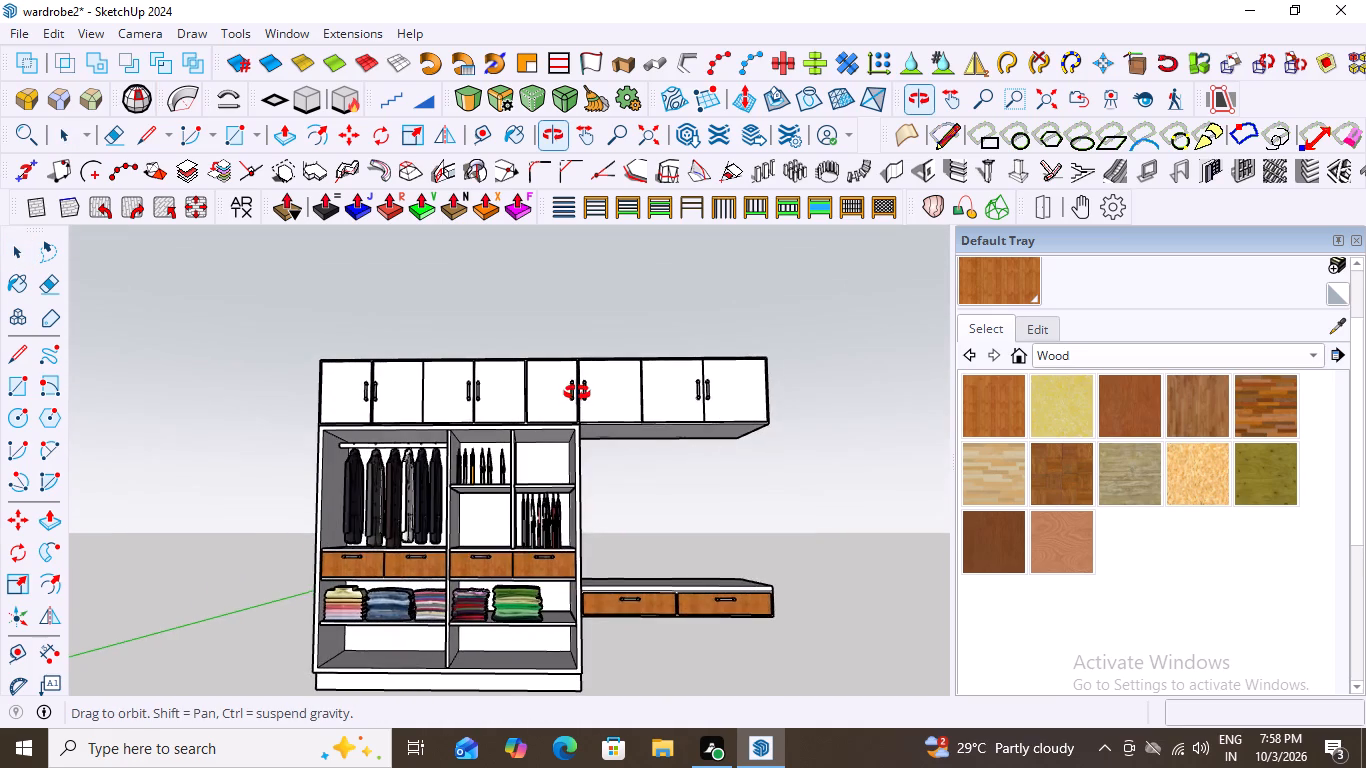
pyautogui.moveTo(577, 393); pyautogui.dragTo(586, 418, button='middle')
pyautogui.scroll(1, 624, 484)
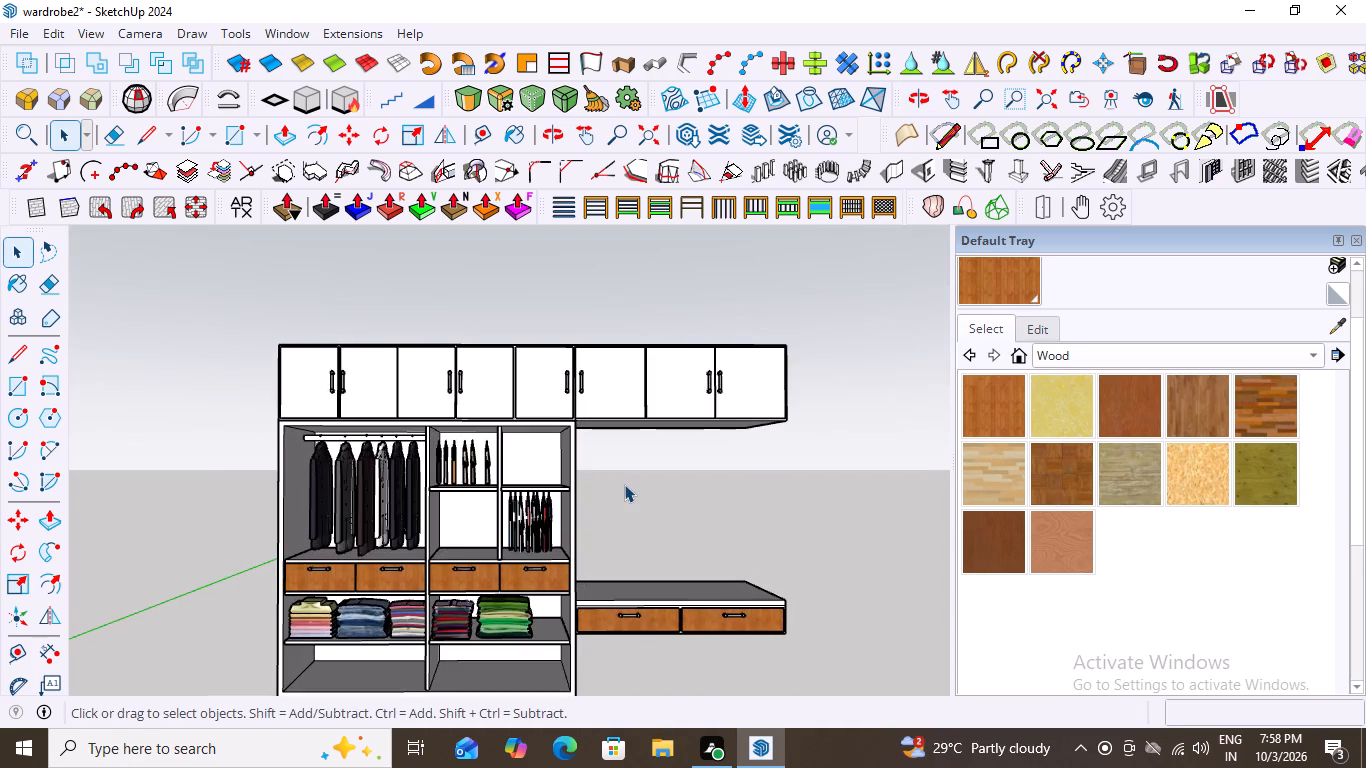
pyautogui.scroll(-2, 624, 484)
pyautogui.scroll(1, 514, 632)
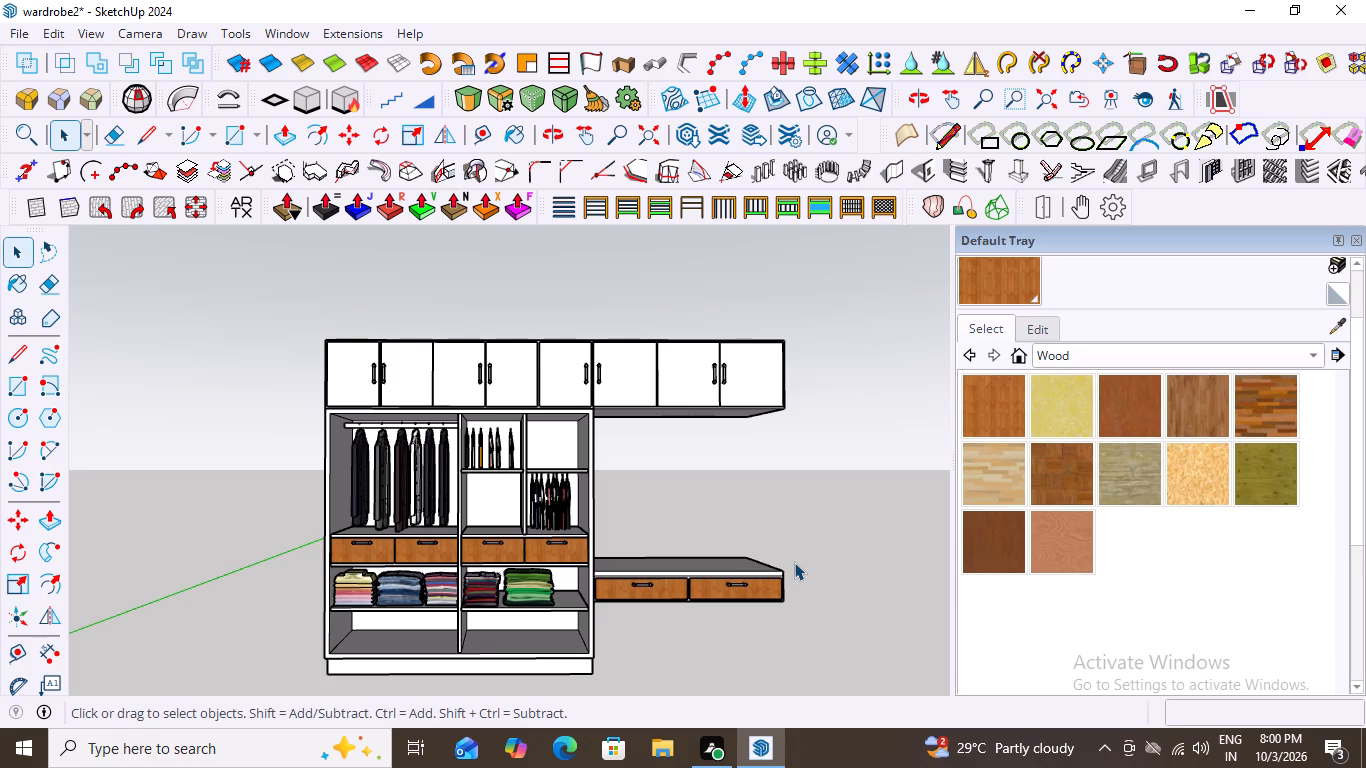
pyautogui.scroll(-2, 863, 540)
pyautogui.scroll(2, 854, 526)
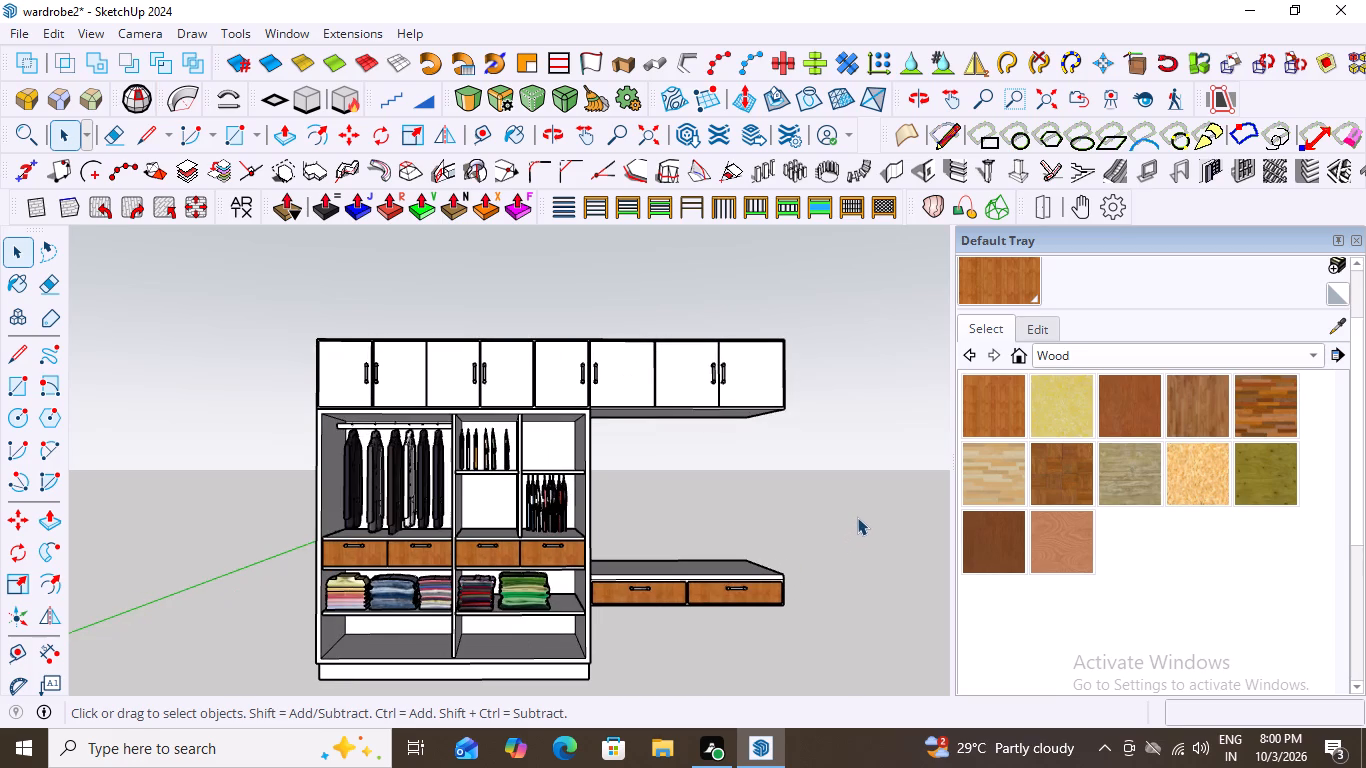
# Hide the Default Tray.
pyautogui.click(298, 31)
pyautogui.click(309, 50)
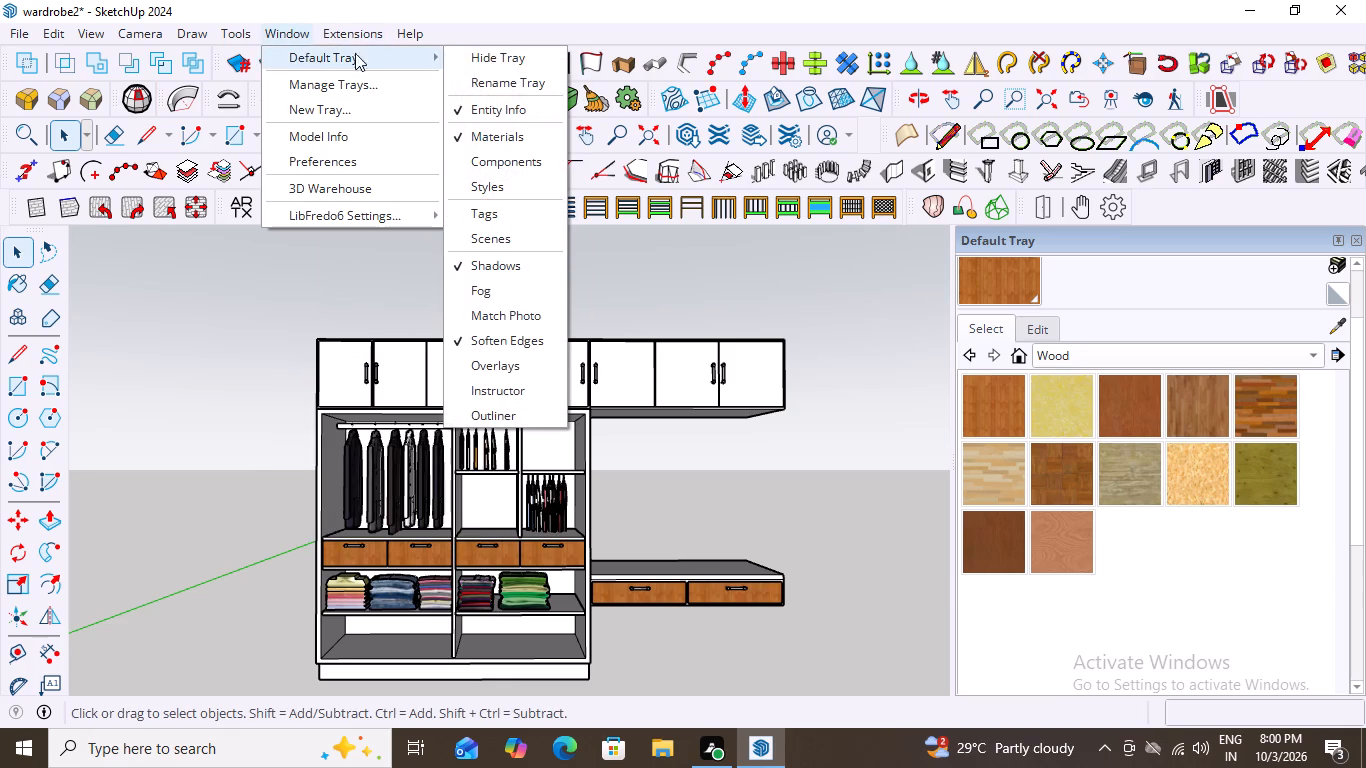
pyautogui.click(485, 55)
# Examine the whole wardrobe, from the overhead cabinet doors down to the bench drawers, from slightly different angles.
pyautogui.scroll(-2, 796, 426)
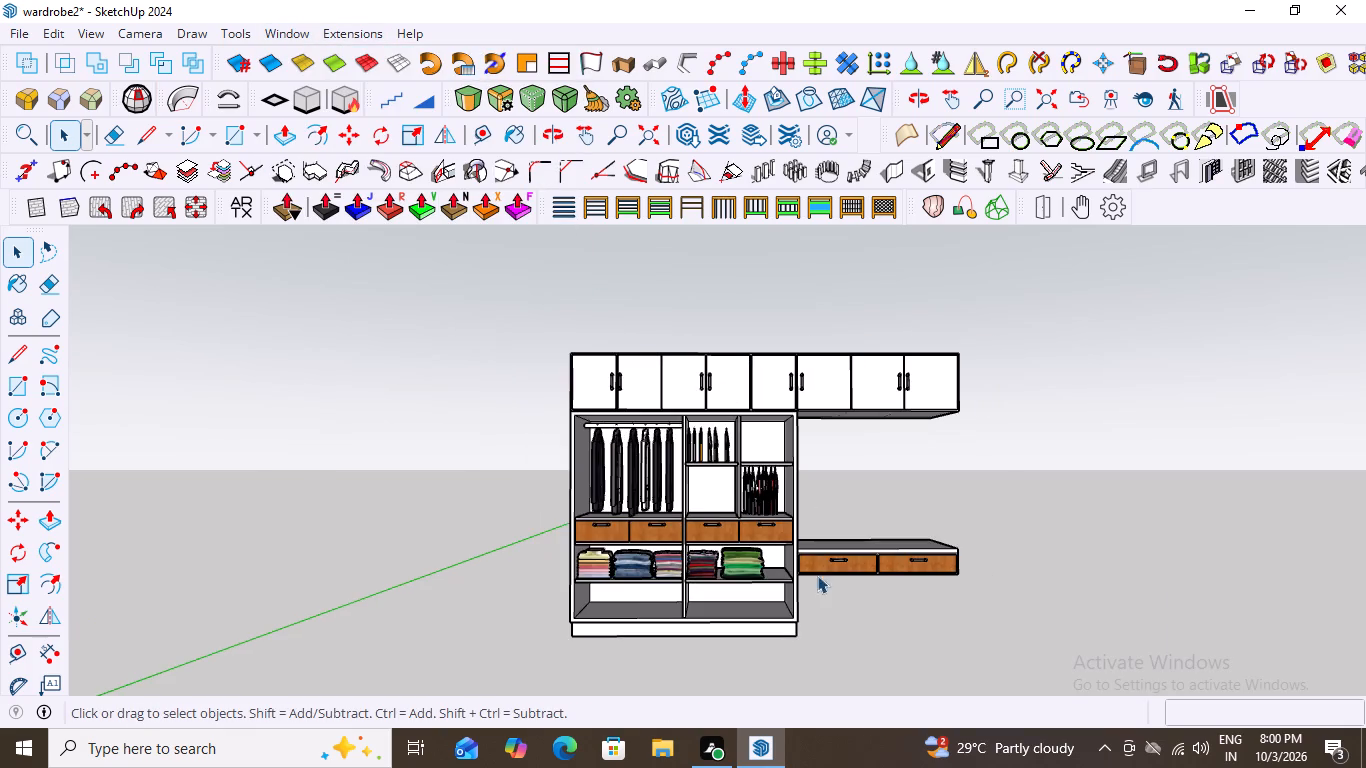
pyautogui.scroll(2, 841, 594)
pyautogui.scroll(-2, 727, 466)
pyautogui.moveTo(818, 575); pyautogui.dragTo(847, 574, button='middle')
pyautogui.middleClick(840, 574)
pyautogui.scroll(2, 840, 574)
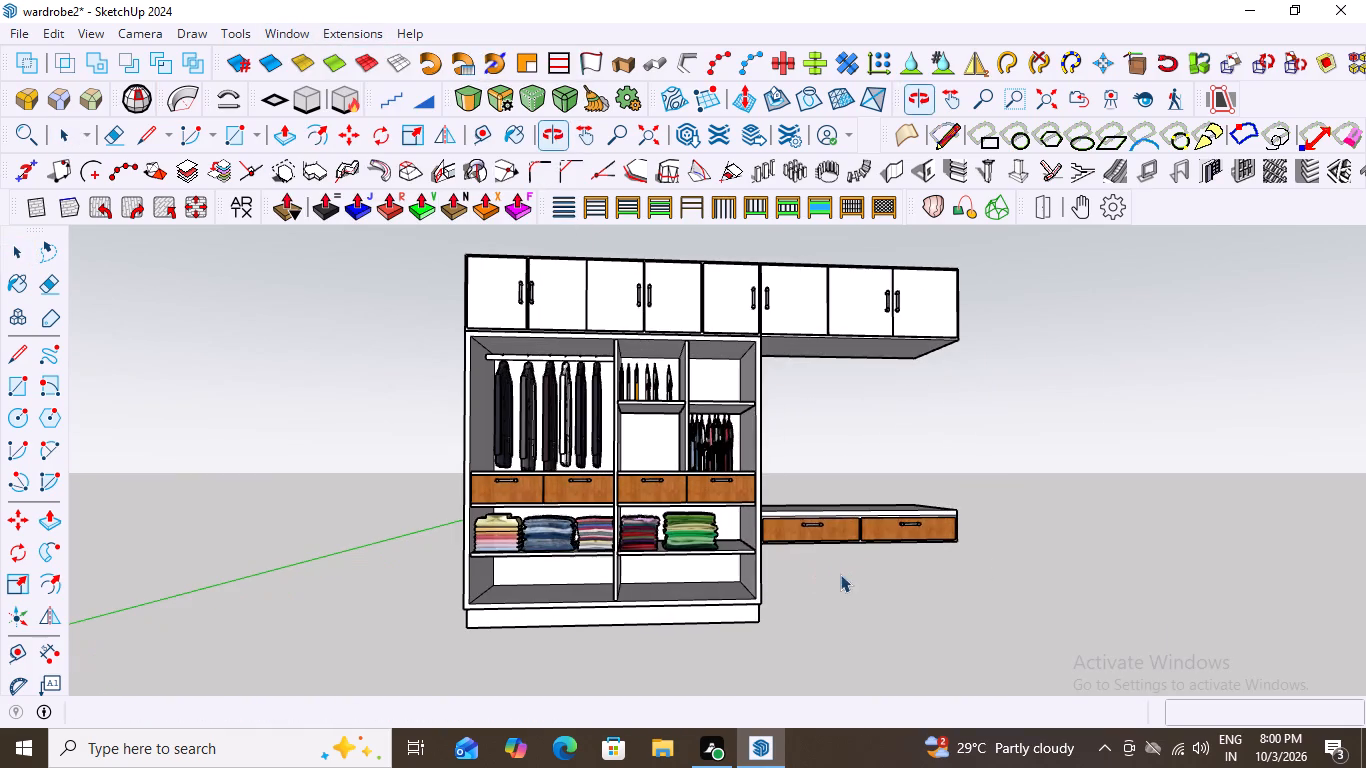
pyautogui.scroll(-3, 793, 504)
pyautogui.moveTo(756, 523); pyautogui.dragTo(734, 554, button='middle')
pyautogui.scroll(4, 737, 553)
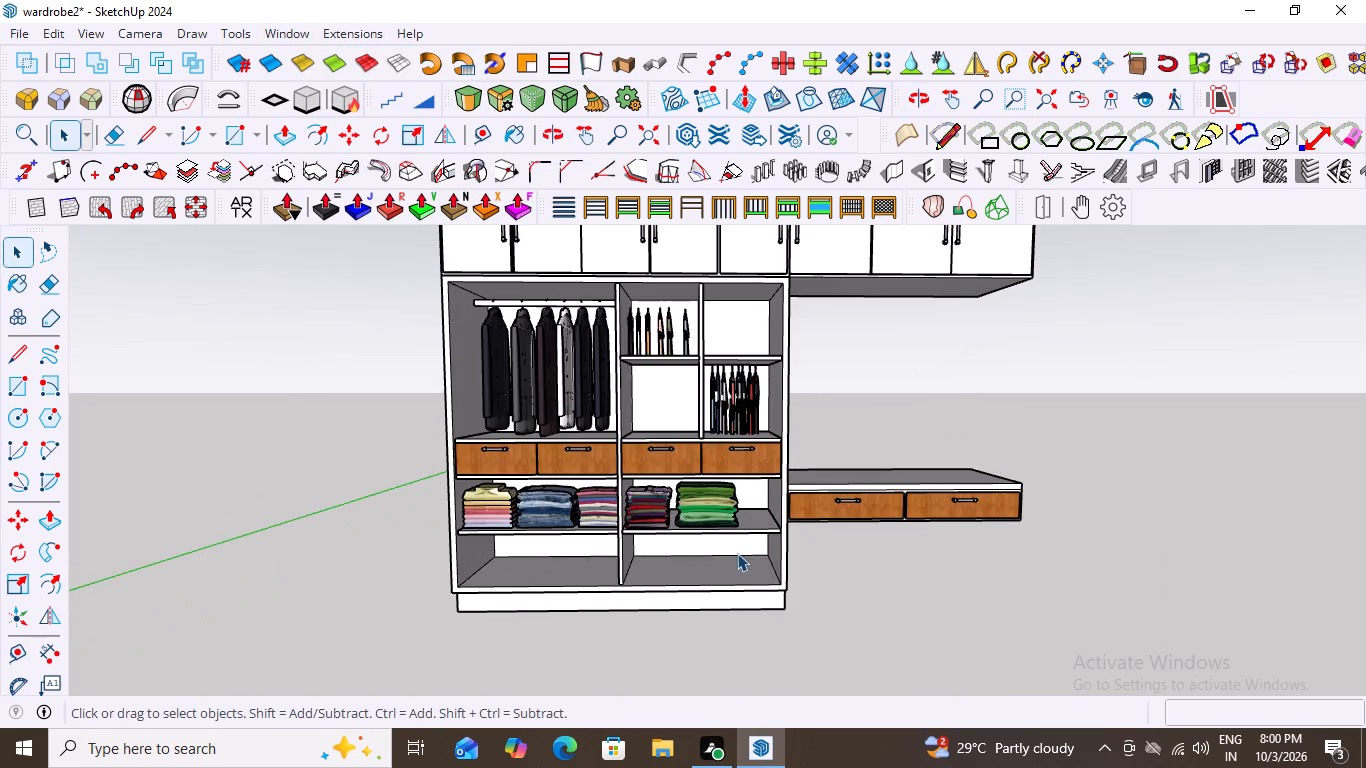
pyautogui.scroll(-3, 740, 550)
pyautogui.scroll(2, 683, 382)
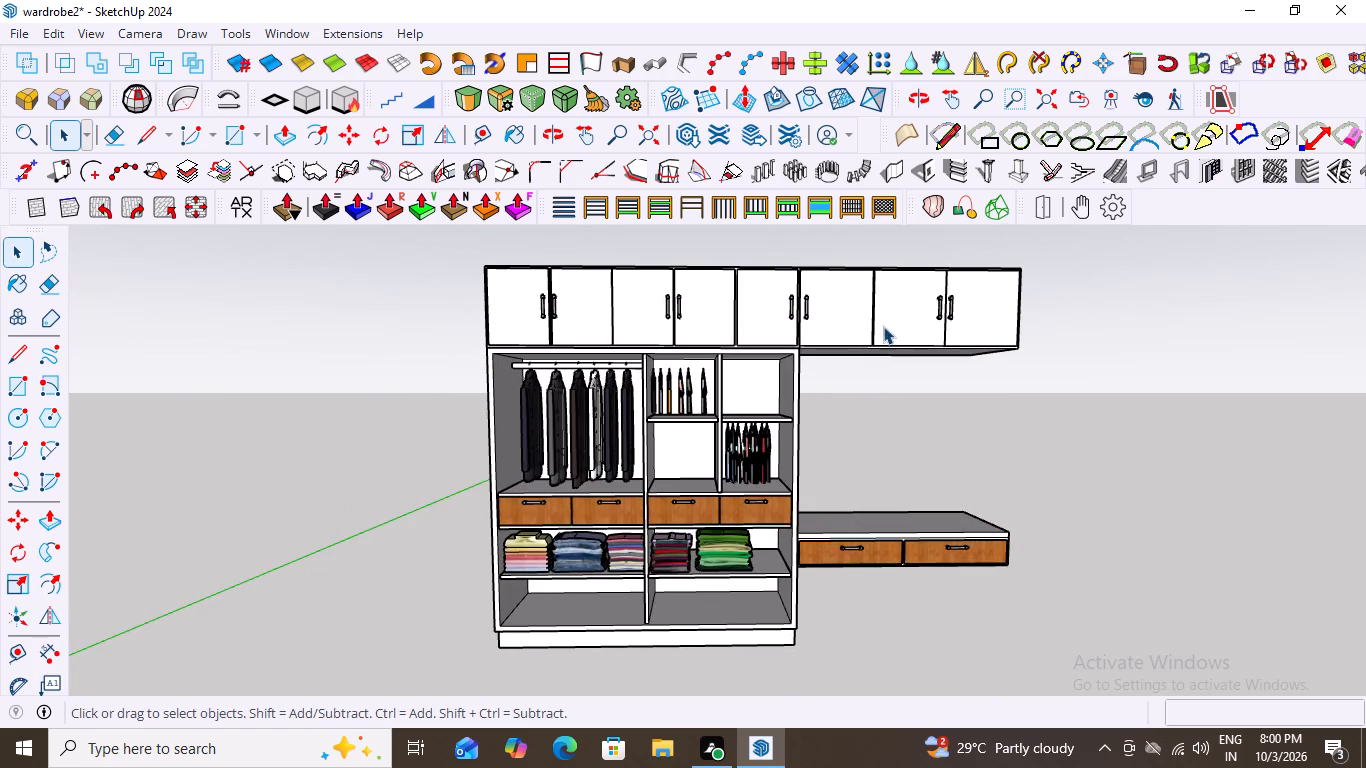
pyautogui.scroll(1, 674, 316)
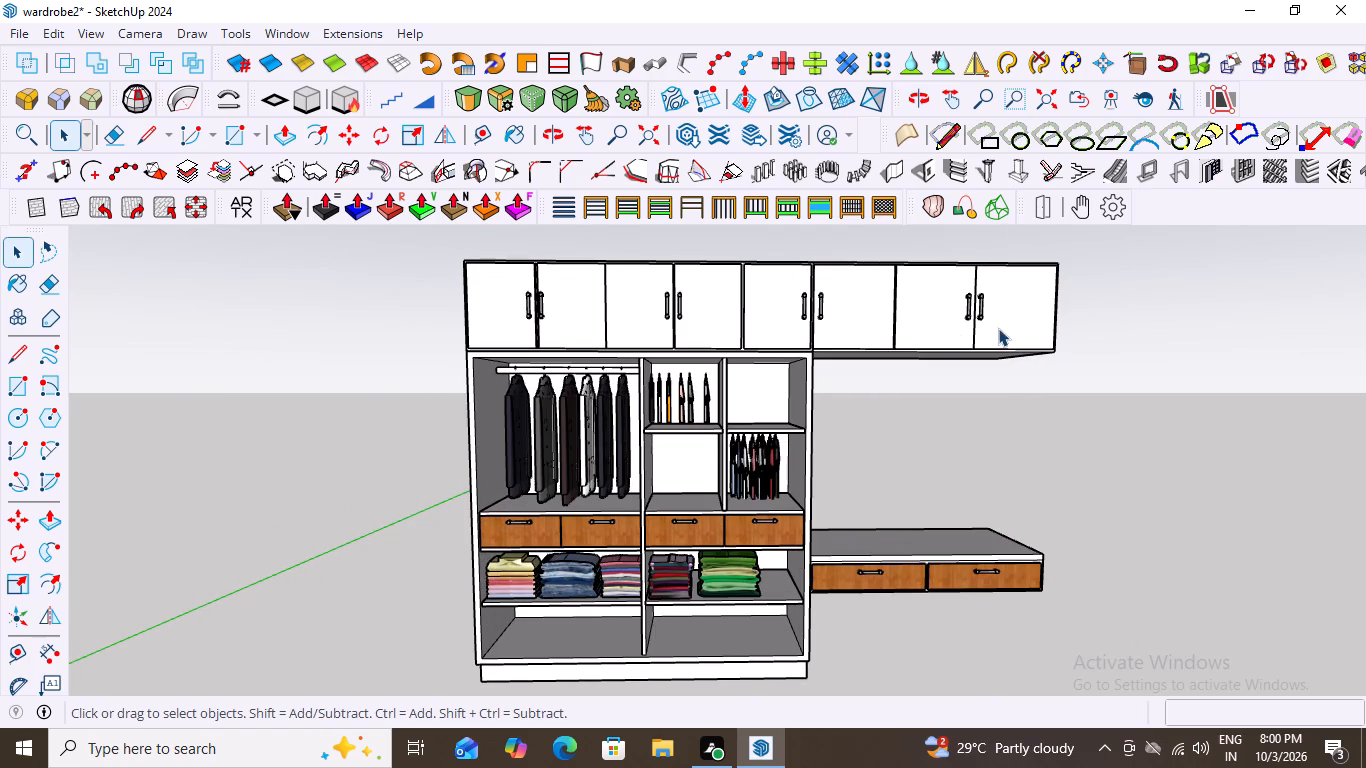
pyautogui.scroll(2, 584, 330)
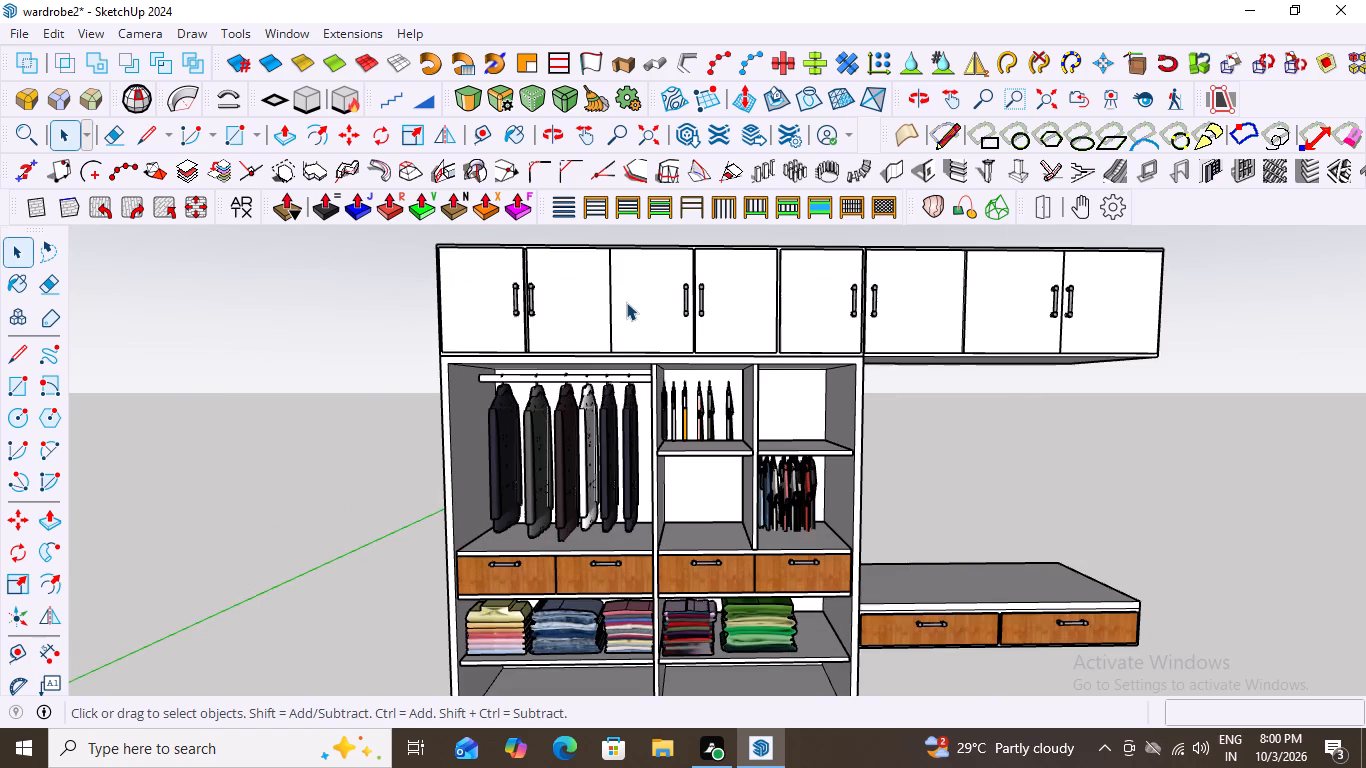
pyautogui.scroll(-2, 640, 295)
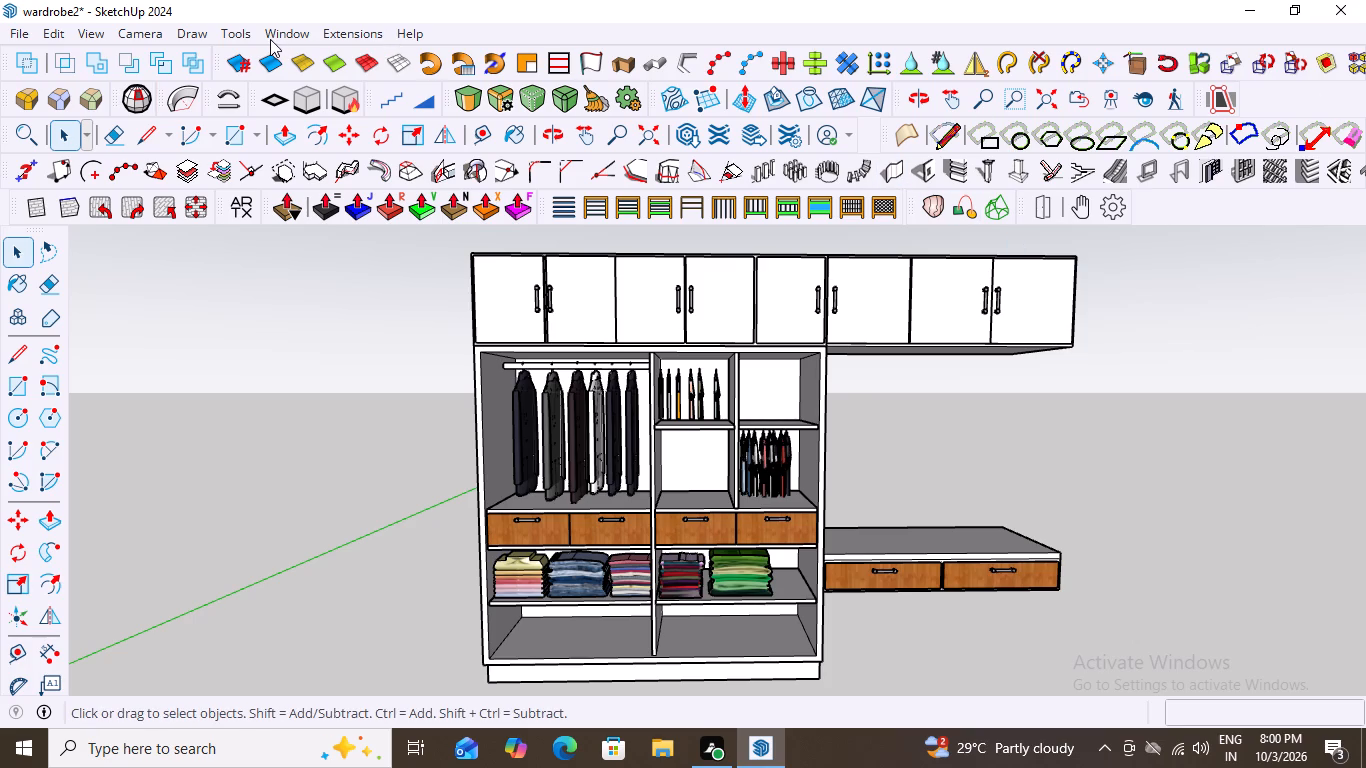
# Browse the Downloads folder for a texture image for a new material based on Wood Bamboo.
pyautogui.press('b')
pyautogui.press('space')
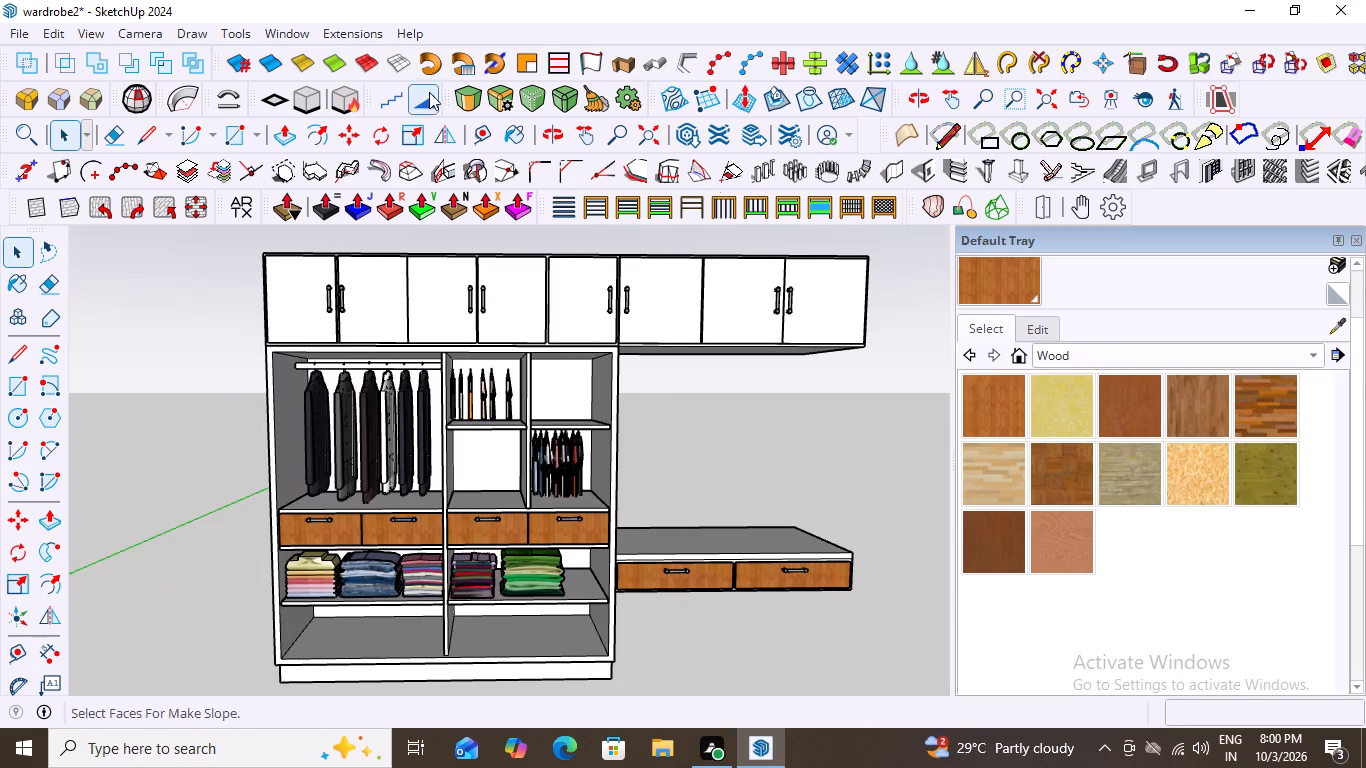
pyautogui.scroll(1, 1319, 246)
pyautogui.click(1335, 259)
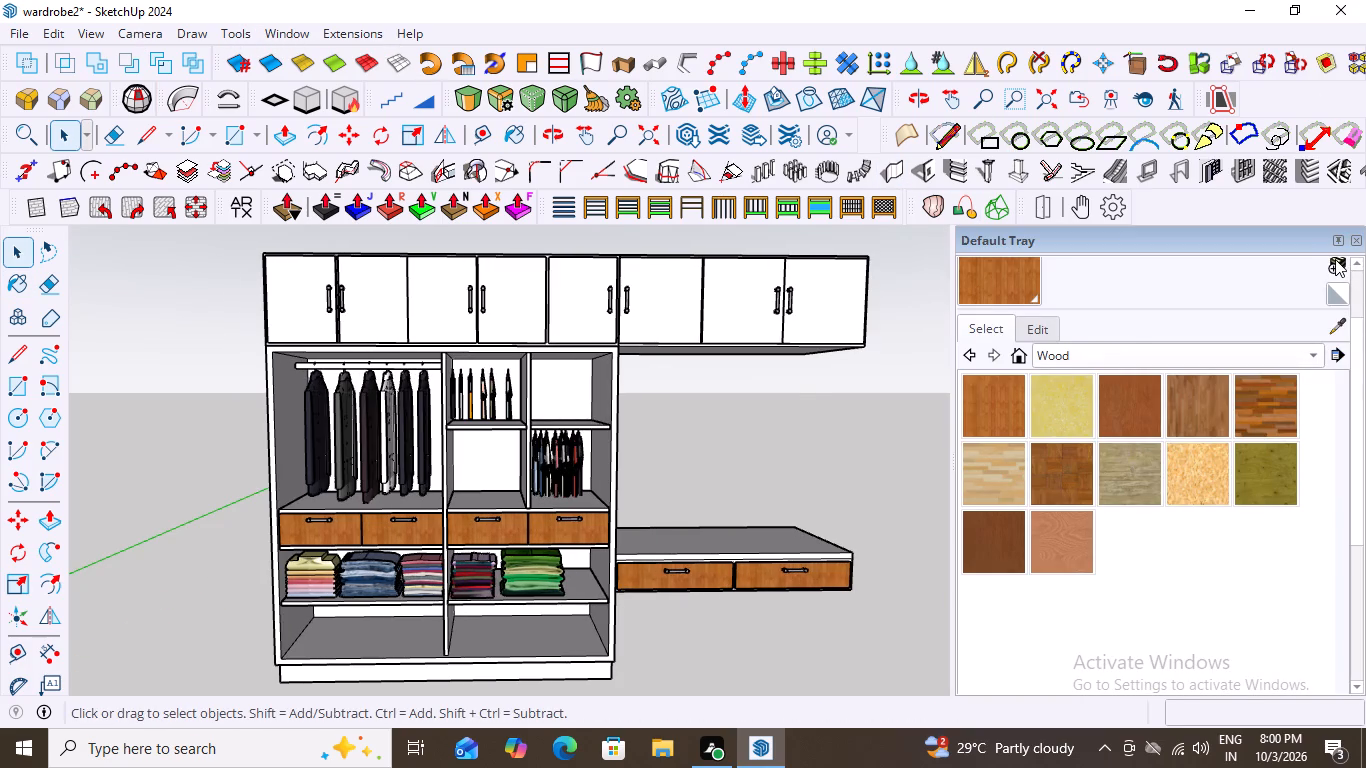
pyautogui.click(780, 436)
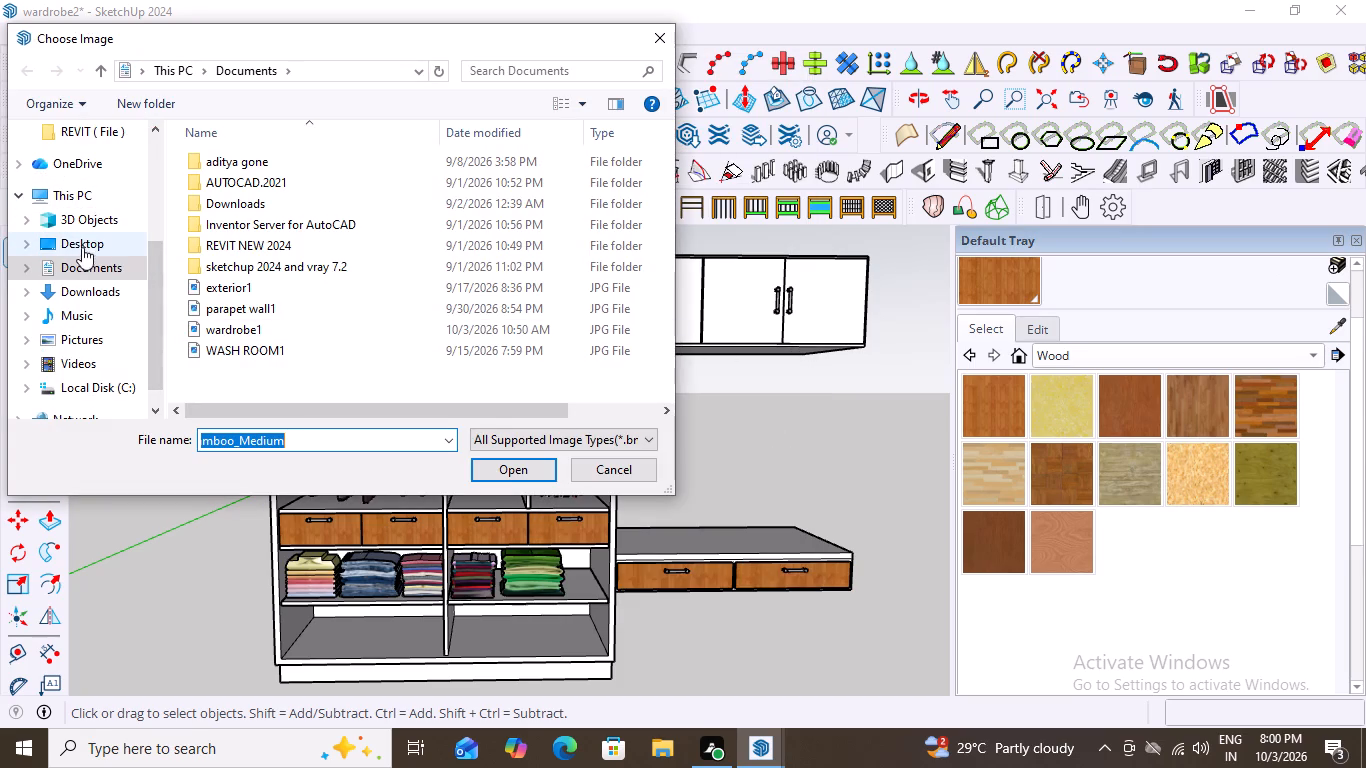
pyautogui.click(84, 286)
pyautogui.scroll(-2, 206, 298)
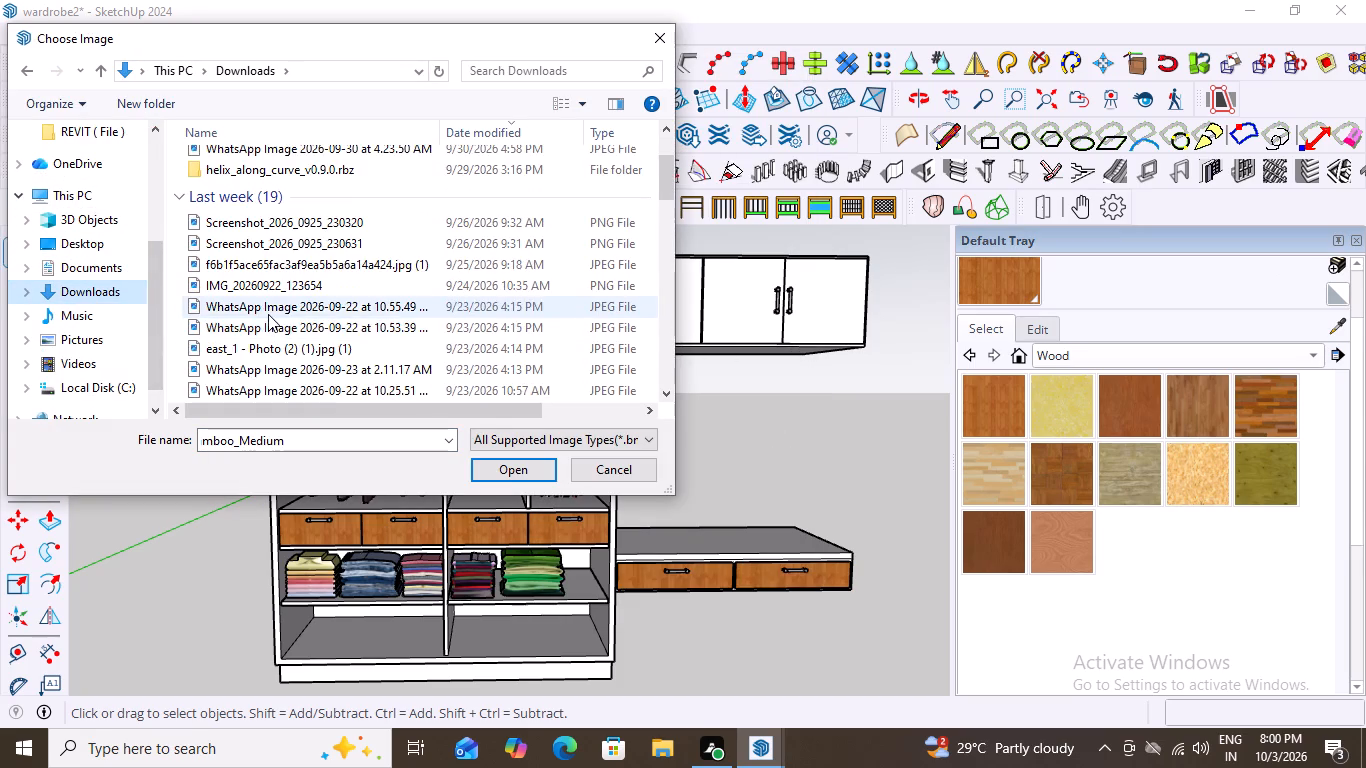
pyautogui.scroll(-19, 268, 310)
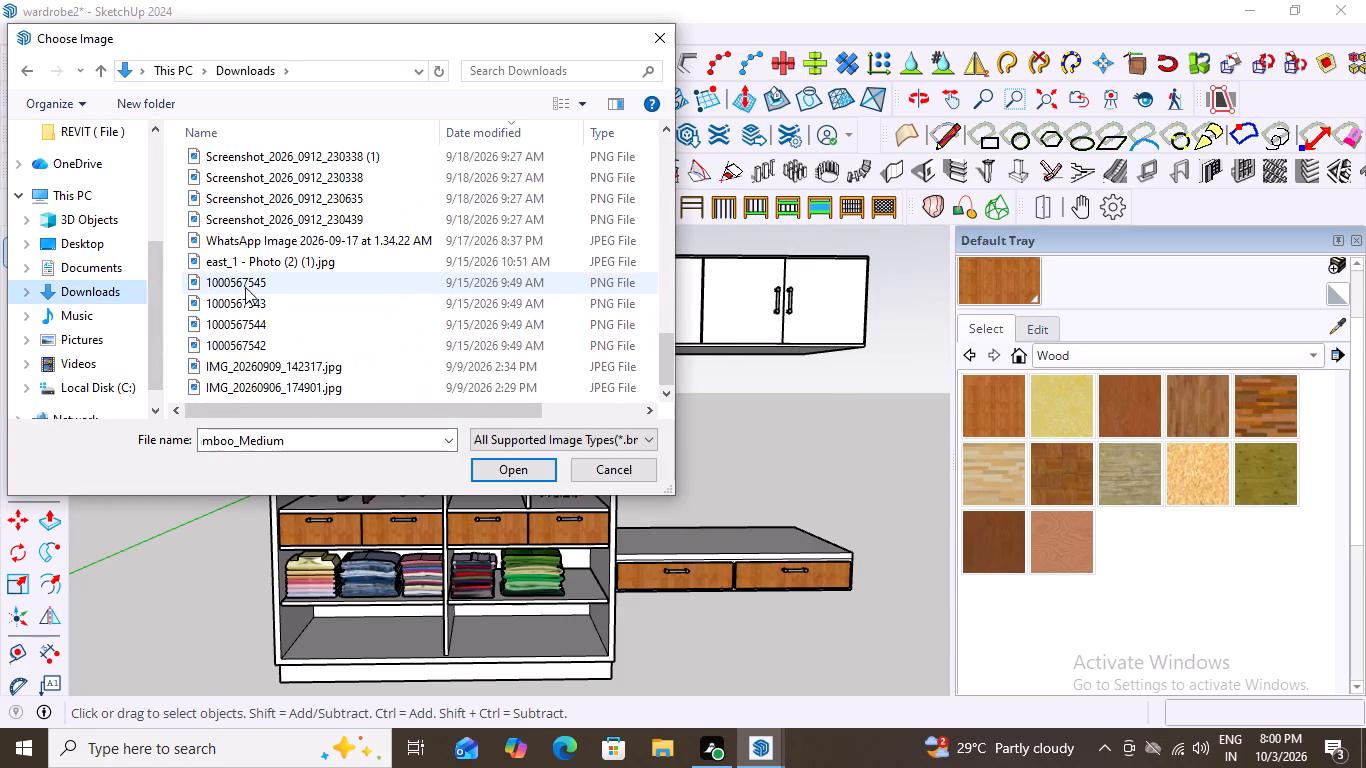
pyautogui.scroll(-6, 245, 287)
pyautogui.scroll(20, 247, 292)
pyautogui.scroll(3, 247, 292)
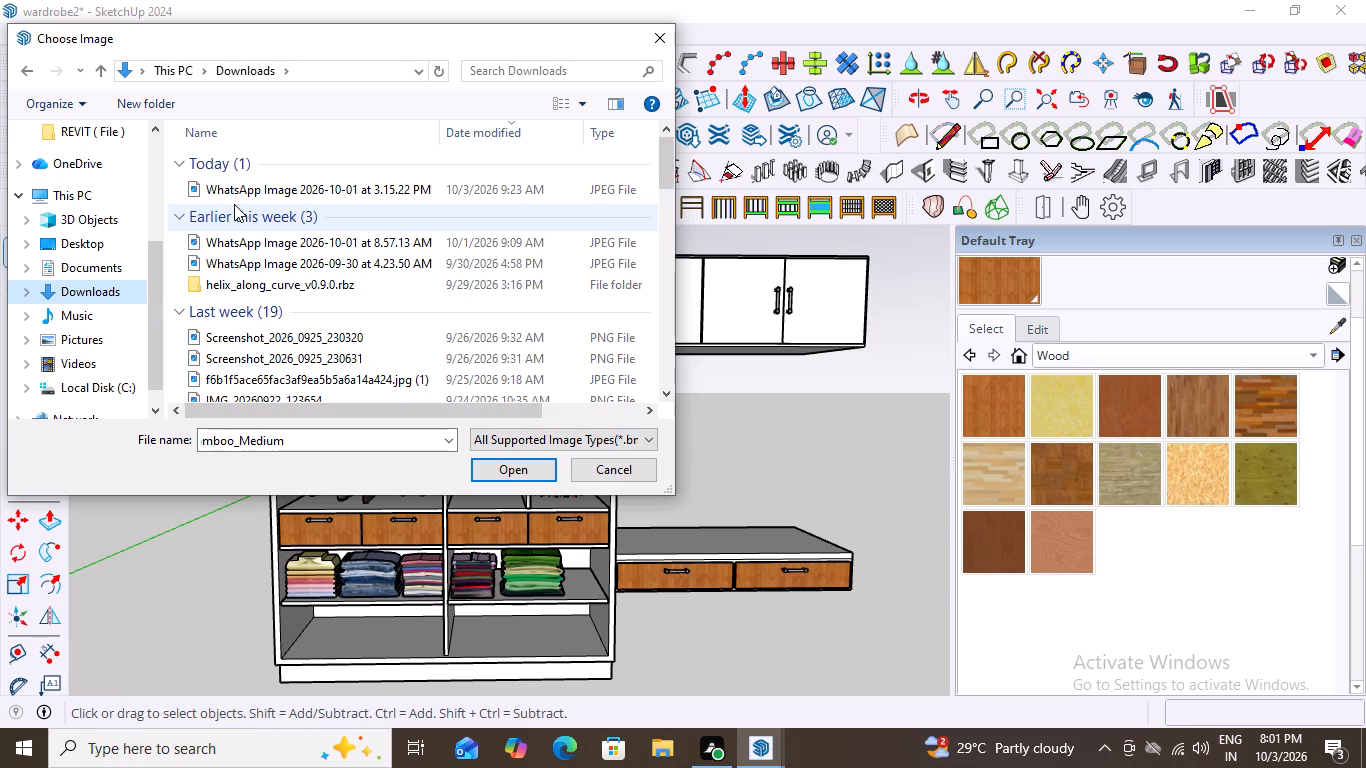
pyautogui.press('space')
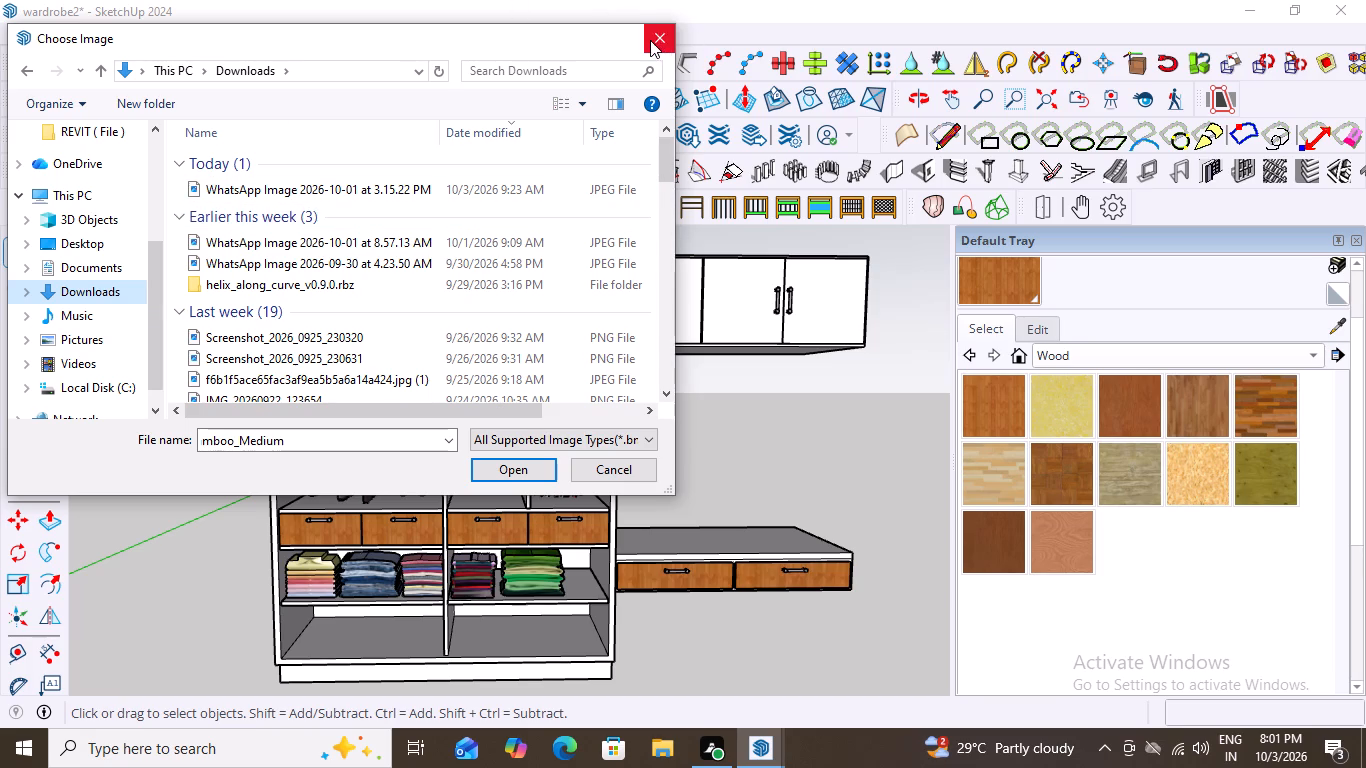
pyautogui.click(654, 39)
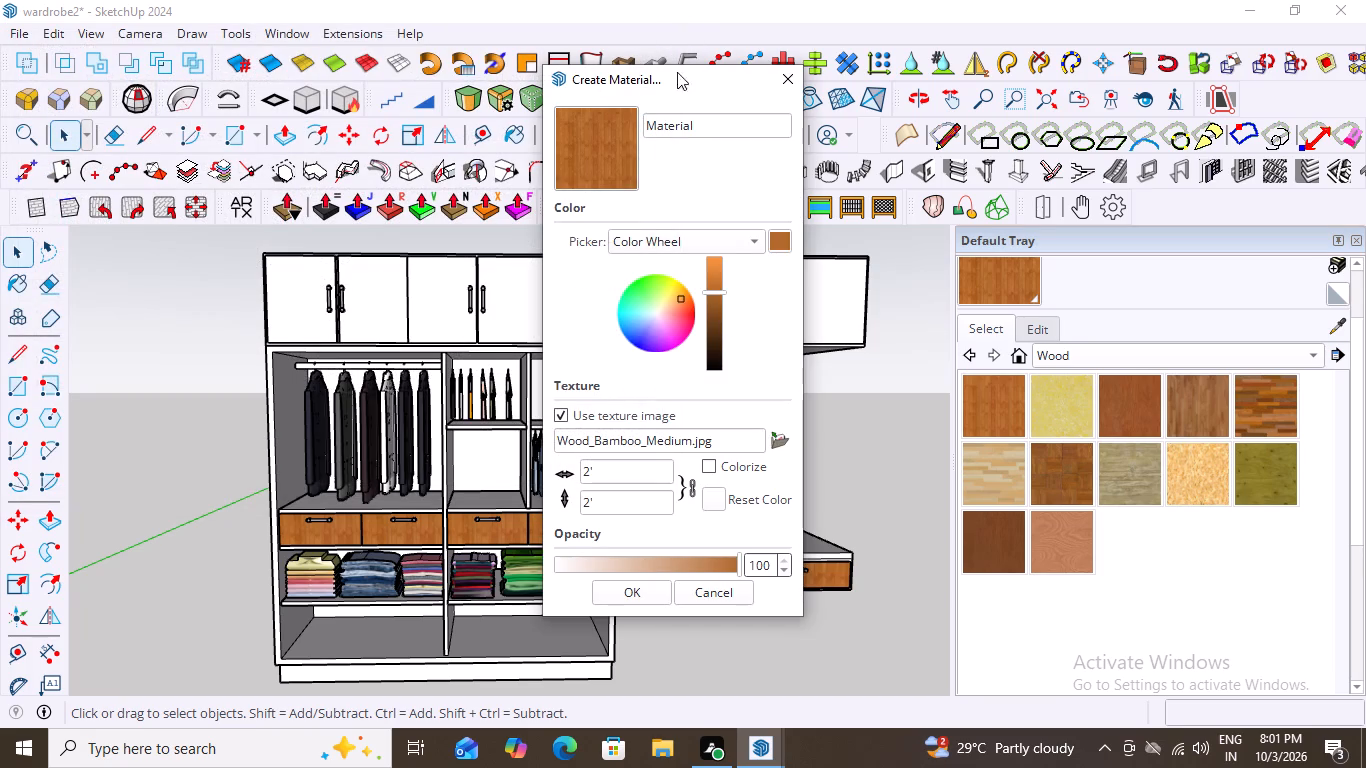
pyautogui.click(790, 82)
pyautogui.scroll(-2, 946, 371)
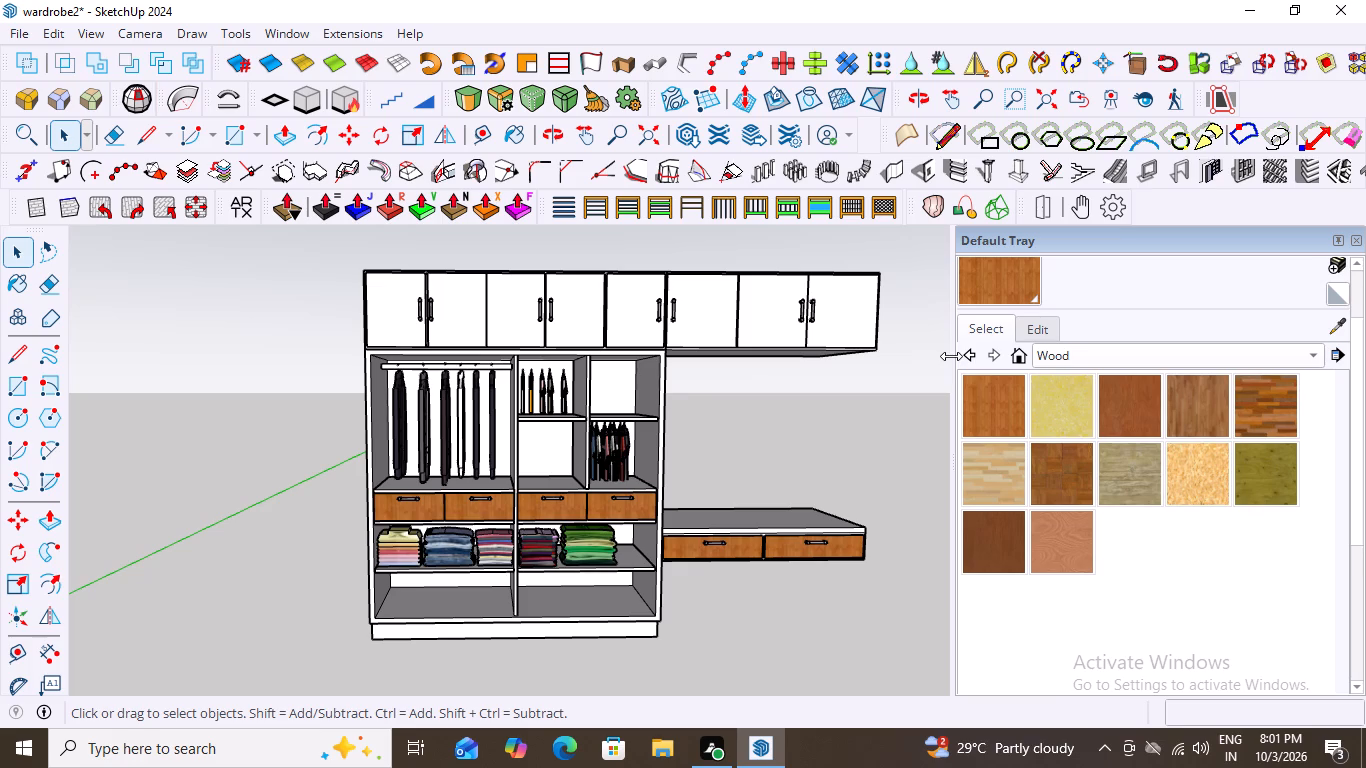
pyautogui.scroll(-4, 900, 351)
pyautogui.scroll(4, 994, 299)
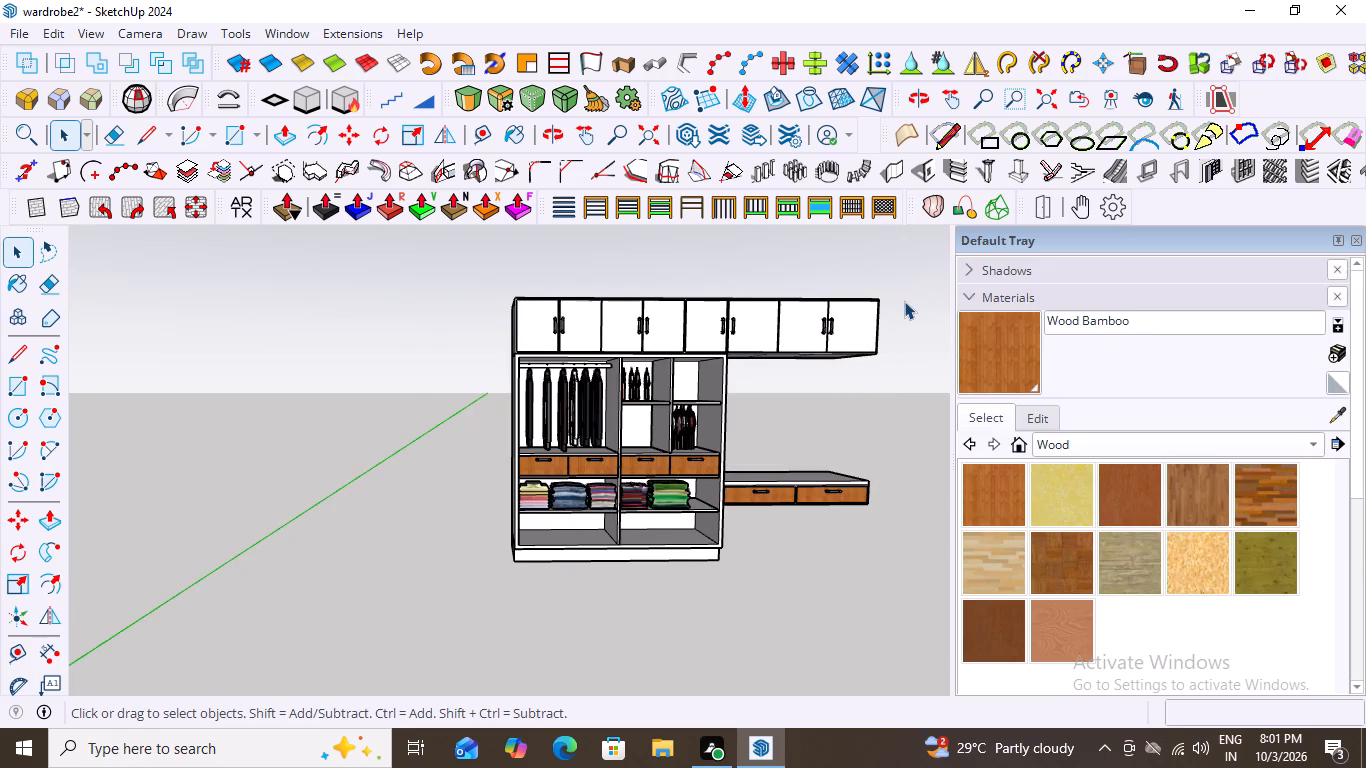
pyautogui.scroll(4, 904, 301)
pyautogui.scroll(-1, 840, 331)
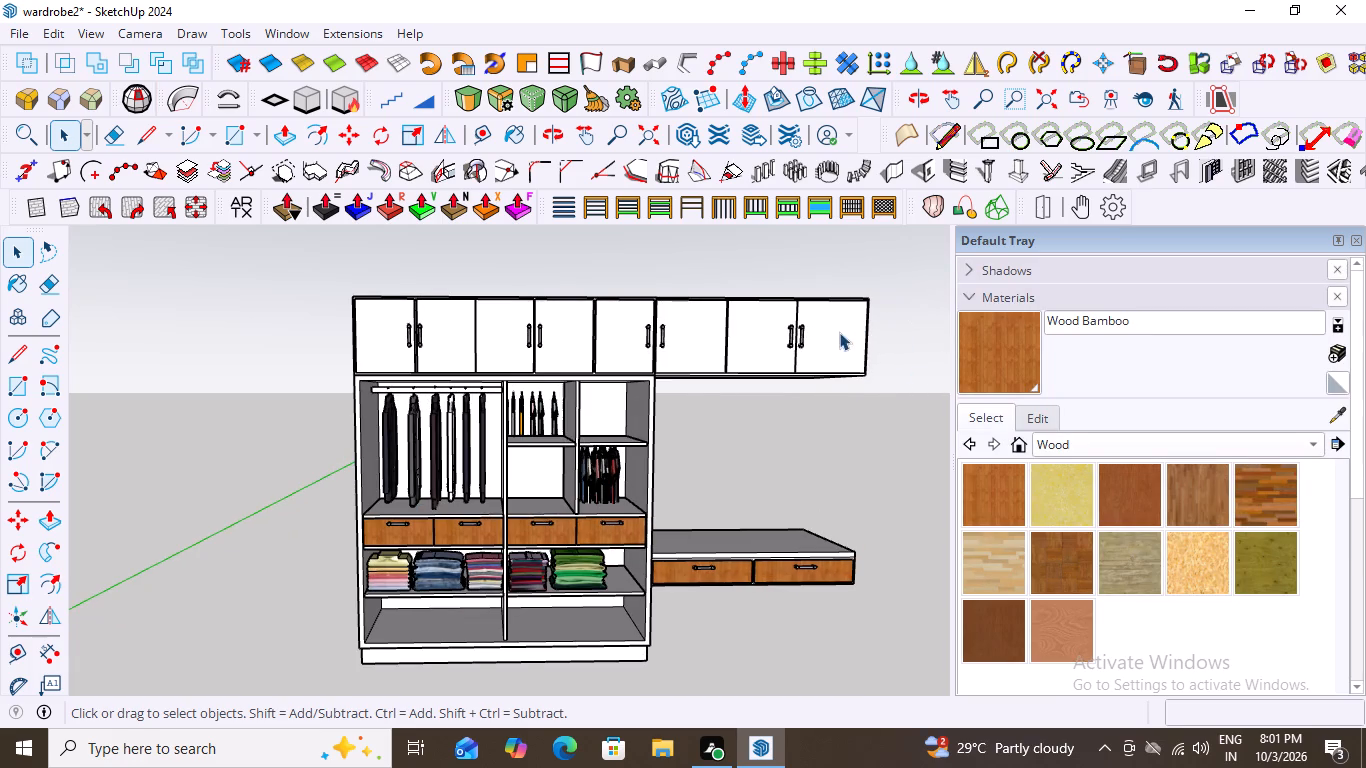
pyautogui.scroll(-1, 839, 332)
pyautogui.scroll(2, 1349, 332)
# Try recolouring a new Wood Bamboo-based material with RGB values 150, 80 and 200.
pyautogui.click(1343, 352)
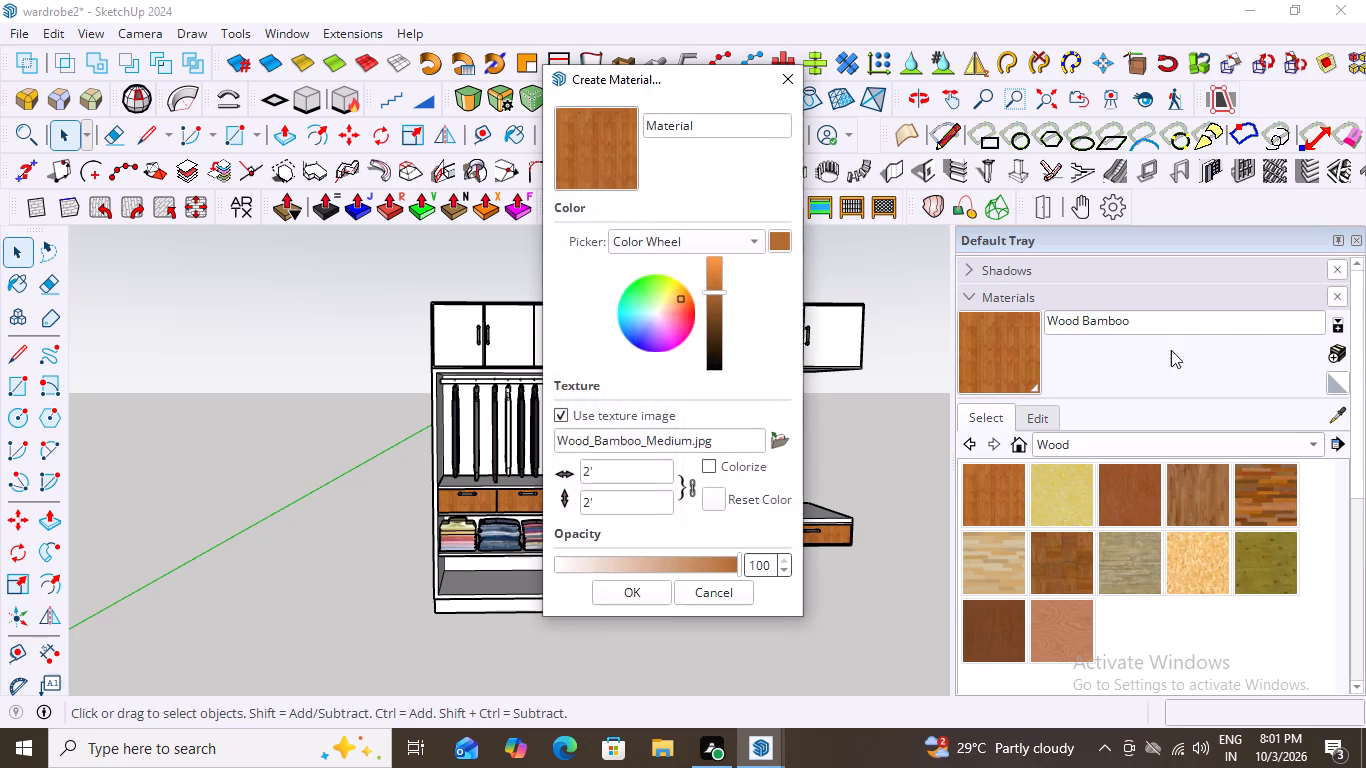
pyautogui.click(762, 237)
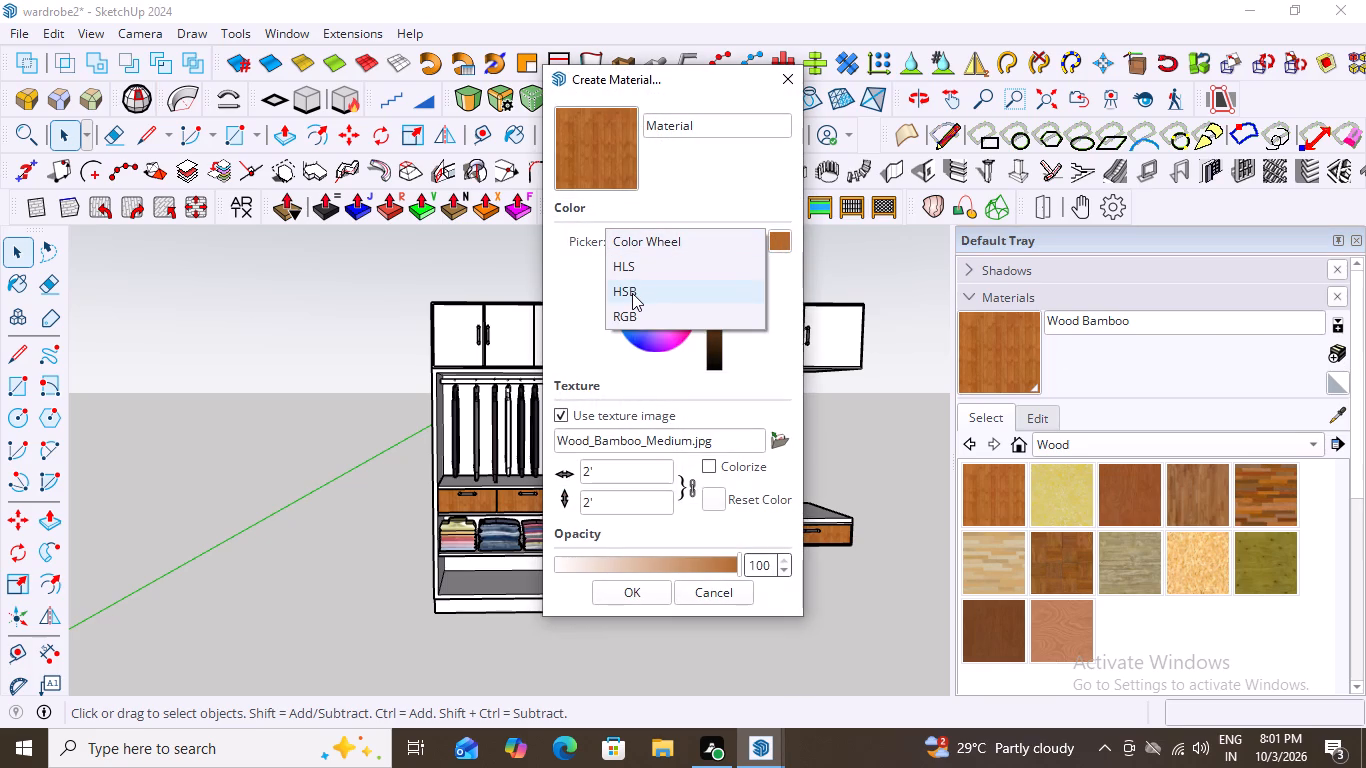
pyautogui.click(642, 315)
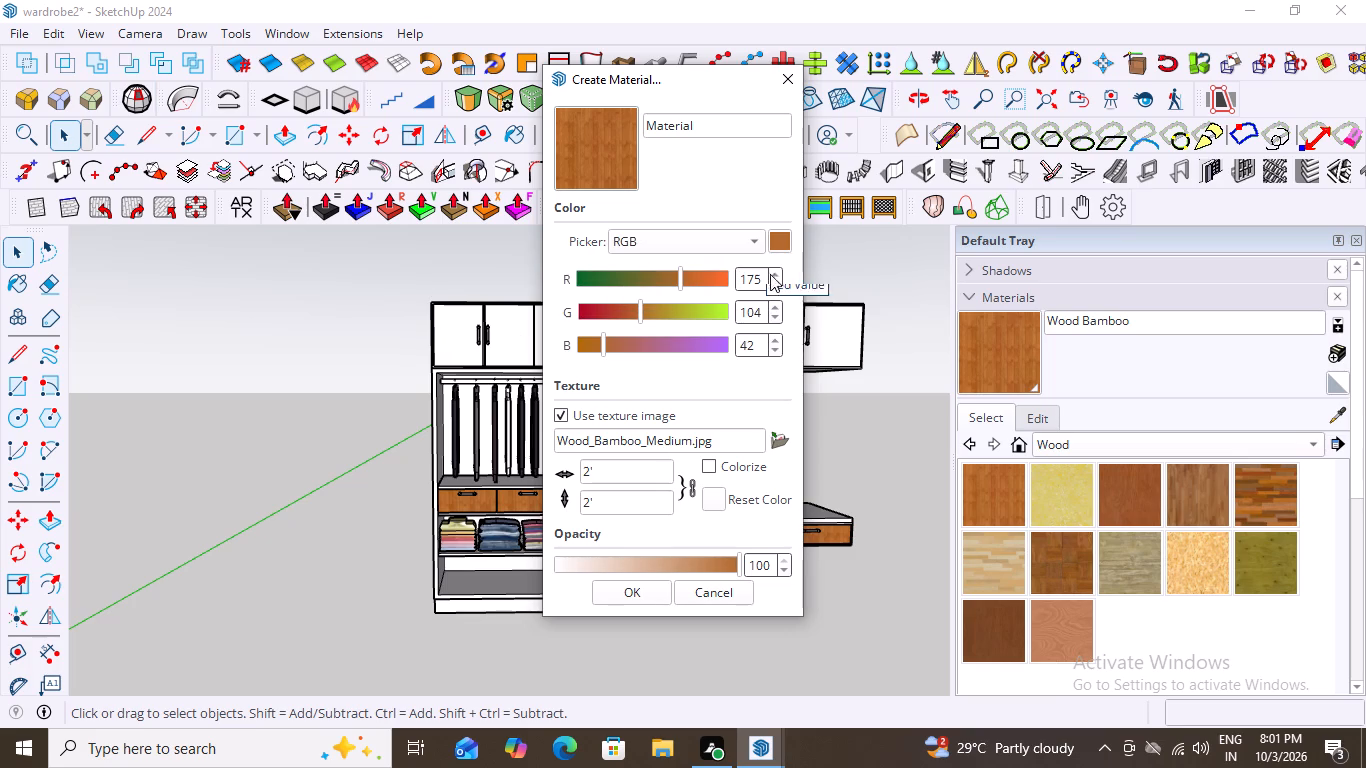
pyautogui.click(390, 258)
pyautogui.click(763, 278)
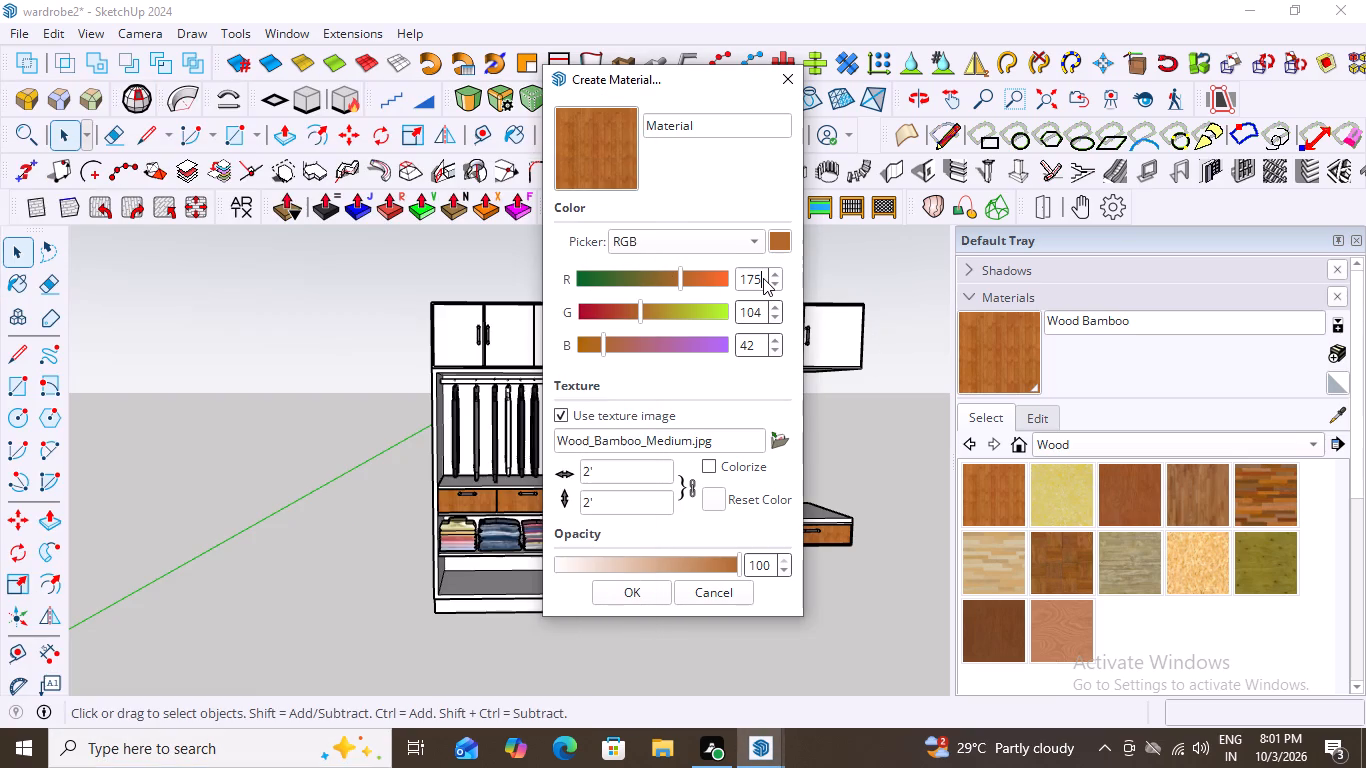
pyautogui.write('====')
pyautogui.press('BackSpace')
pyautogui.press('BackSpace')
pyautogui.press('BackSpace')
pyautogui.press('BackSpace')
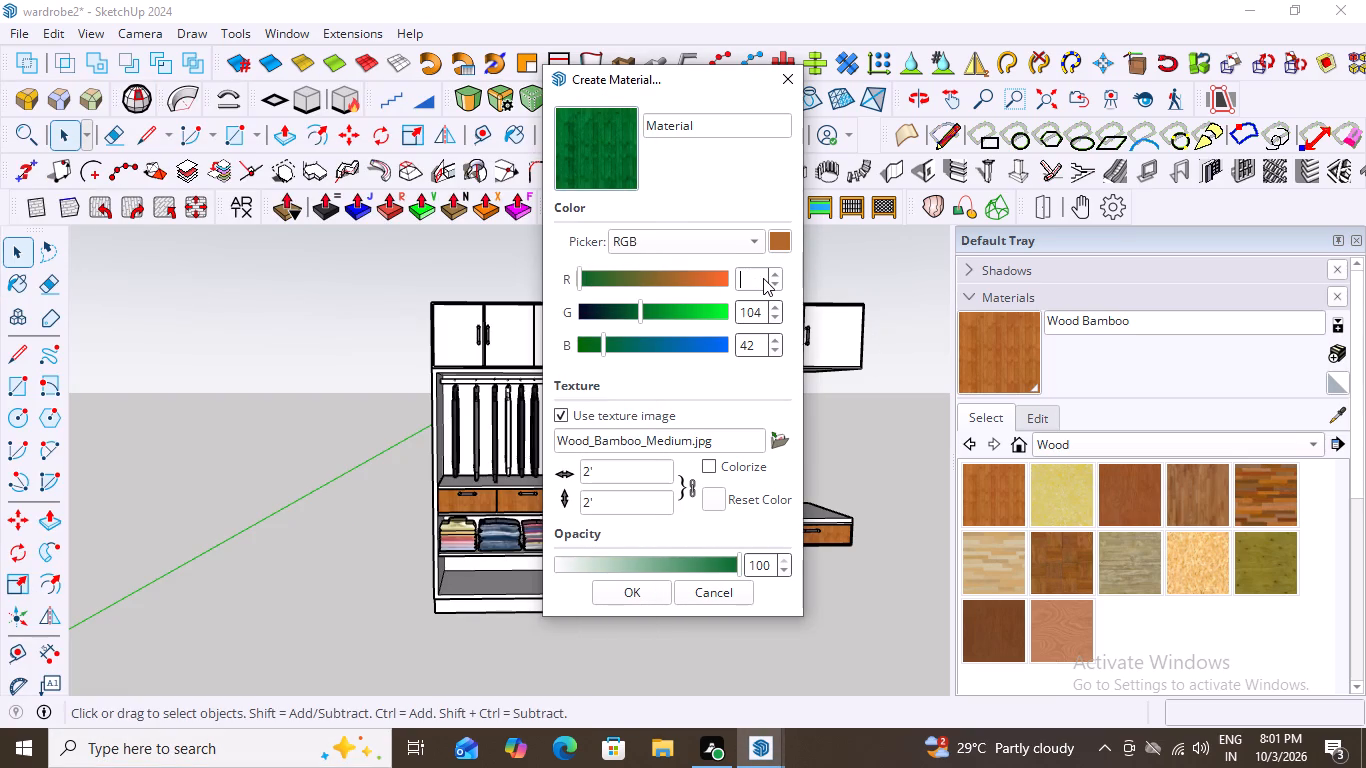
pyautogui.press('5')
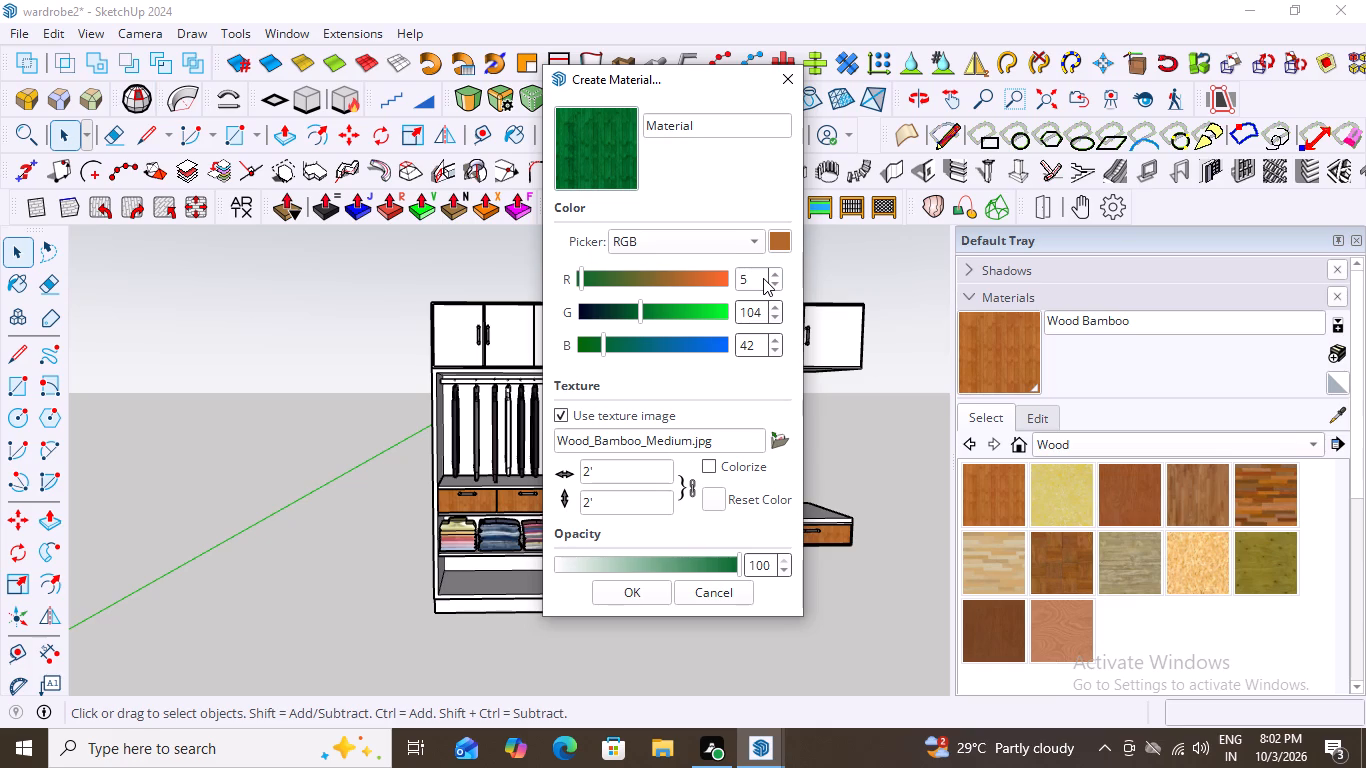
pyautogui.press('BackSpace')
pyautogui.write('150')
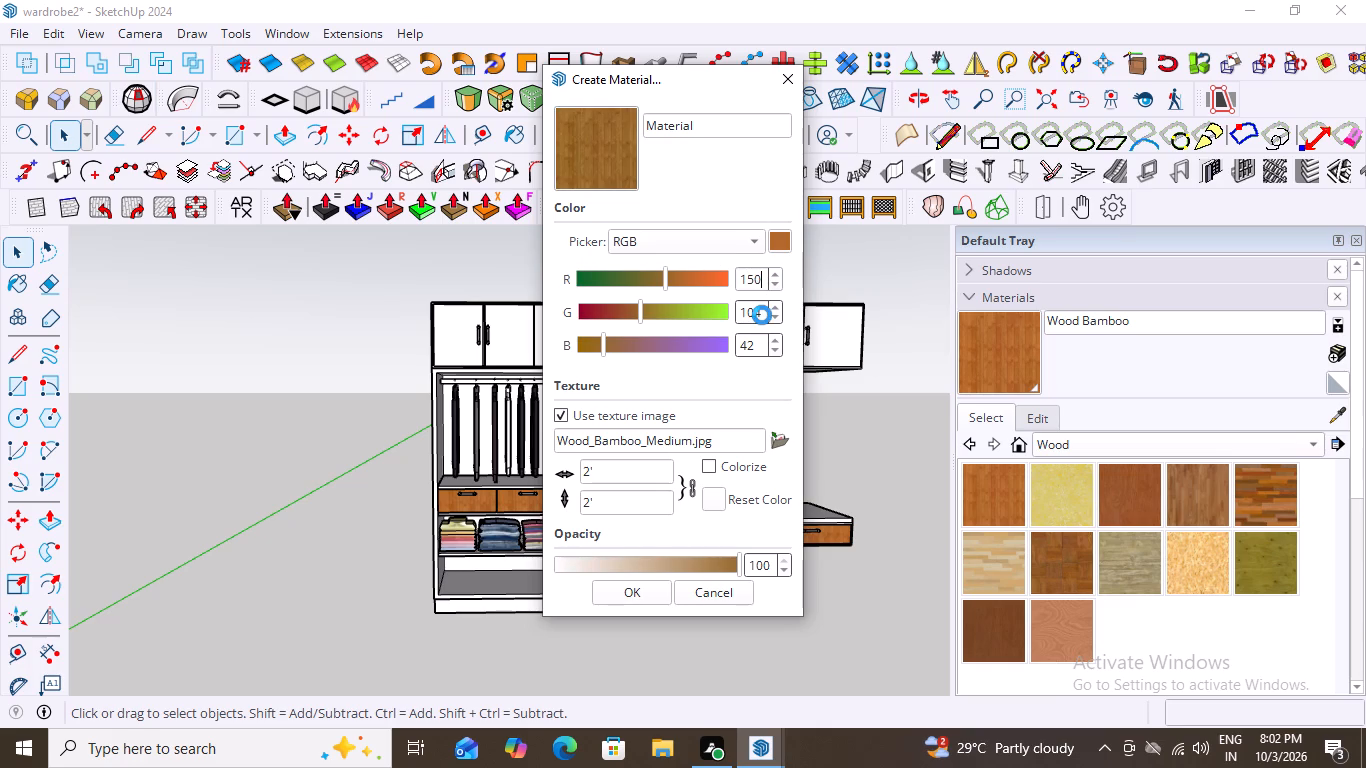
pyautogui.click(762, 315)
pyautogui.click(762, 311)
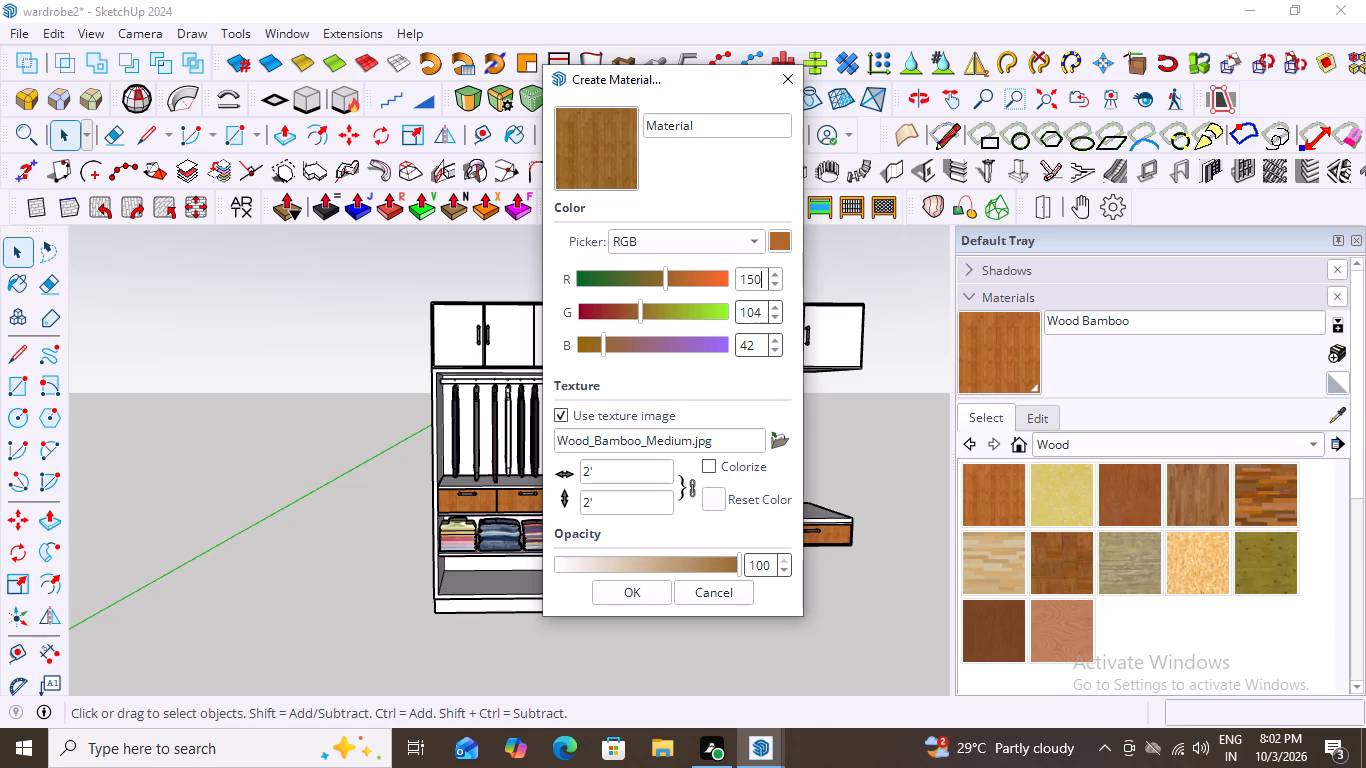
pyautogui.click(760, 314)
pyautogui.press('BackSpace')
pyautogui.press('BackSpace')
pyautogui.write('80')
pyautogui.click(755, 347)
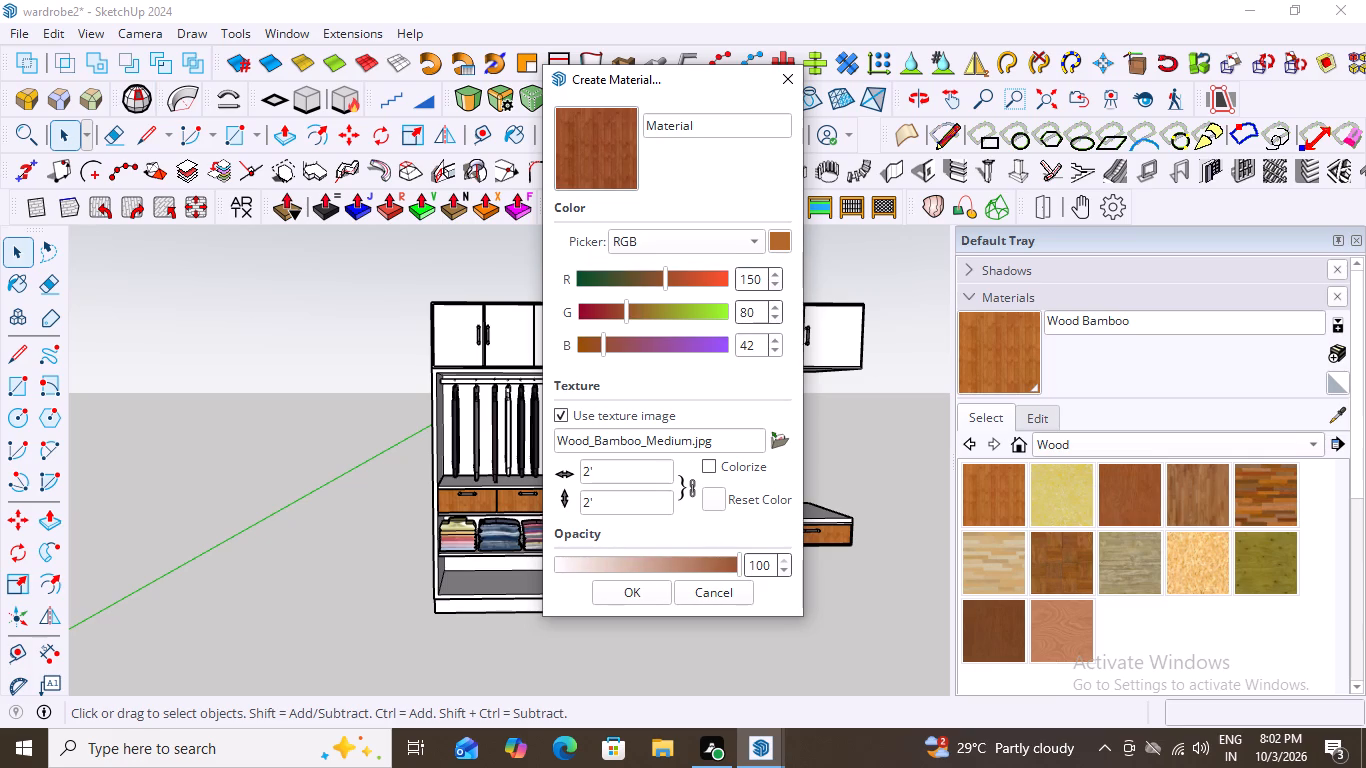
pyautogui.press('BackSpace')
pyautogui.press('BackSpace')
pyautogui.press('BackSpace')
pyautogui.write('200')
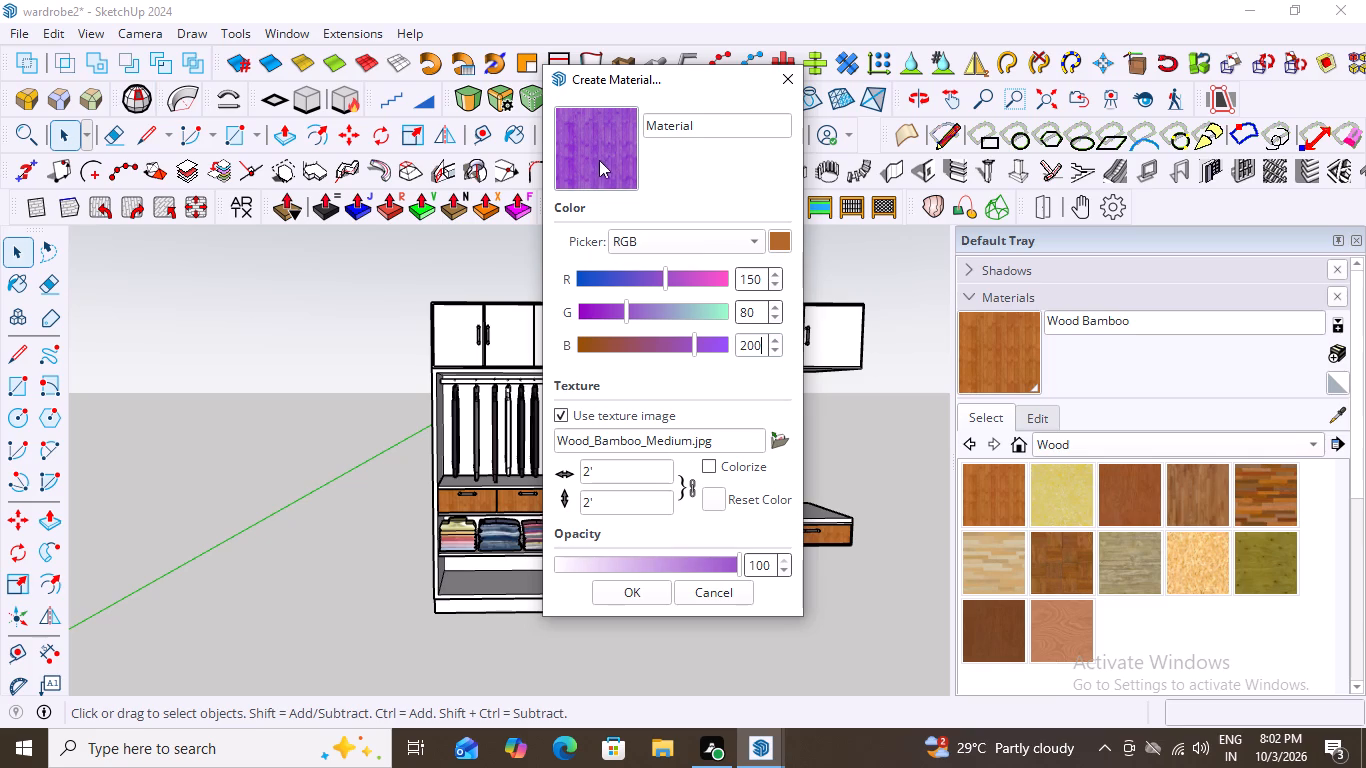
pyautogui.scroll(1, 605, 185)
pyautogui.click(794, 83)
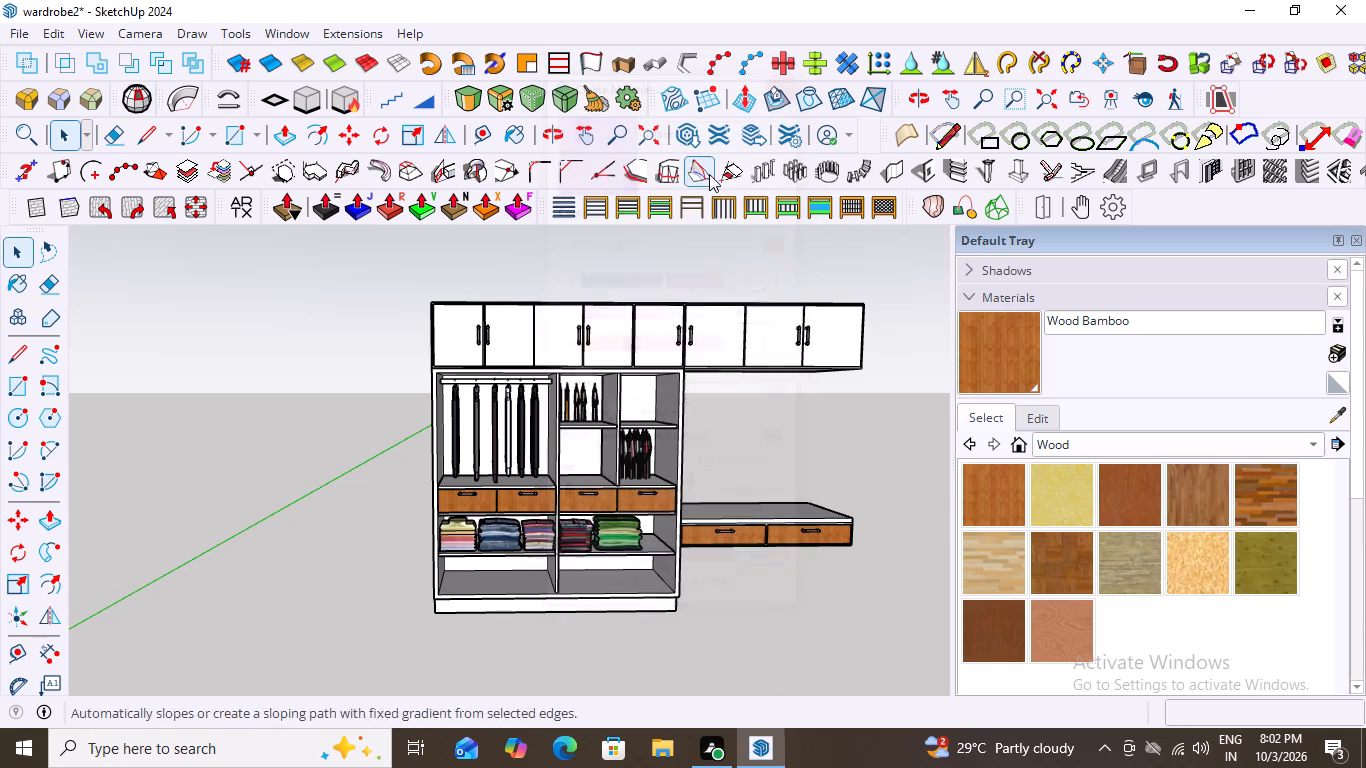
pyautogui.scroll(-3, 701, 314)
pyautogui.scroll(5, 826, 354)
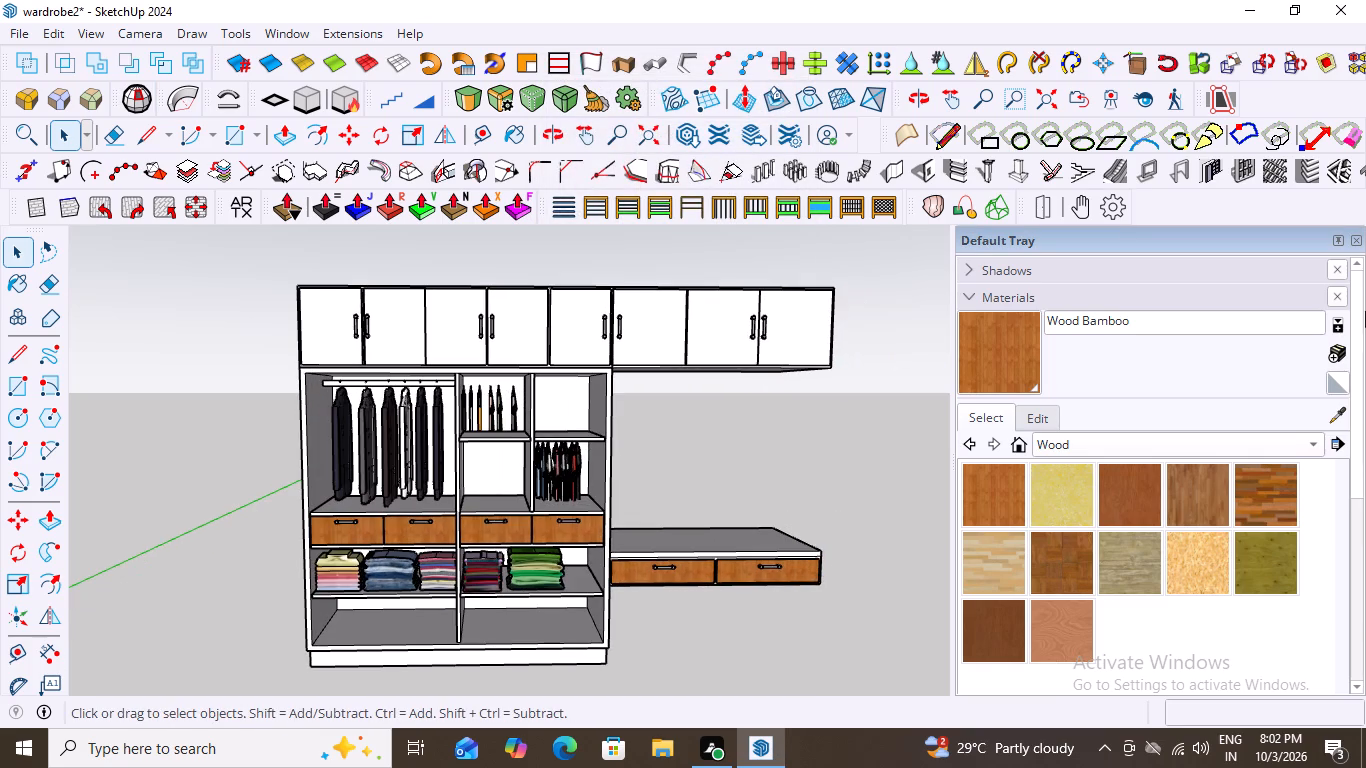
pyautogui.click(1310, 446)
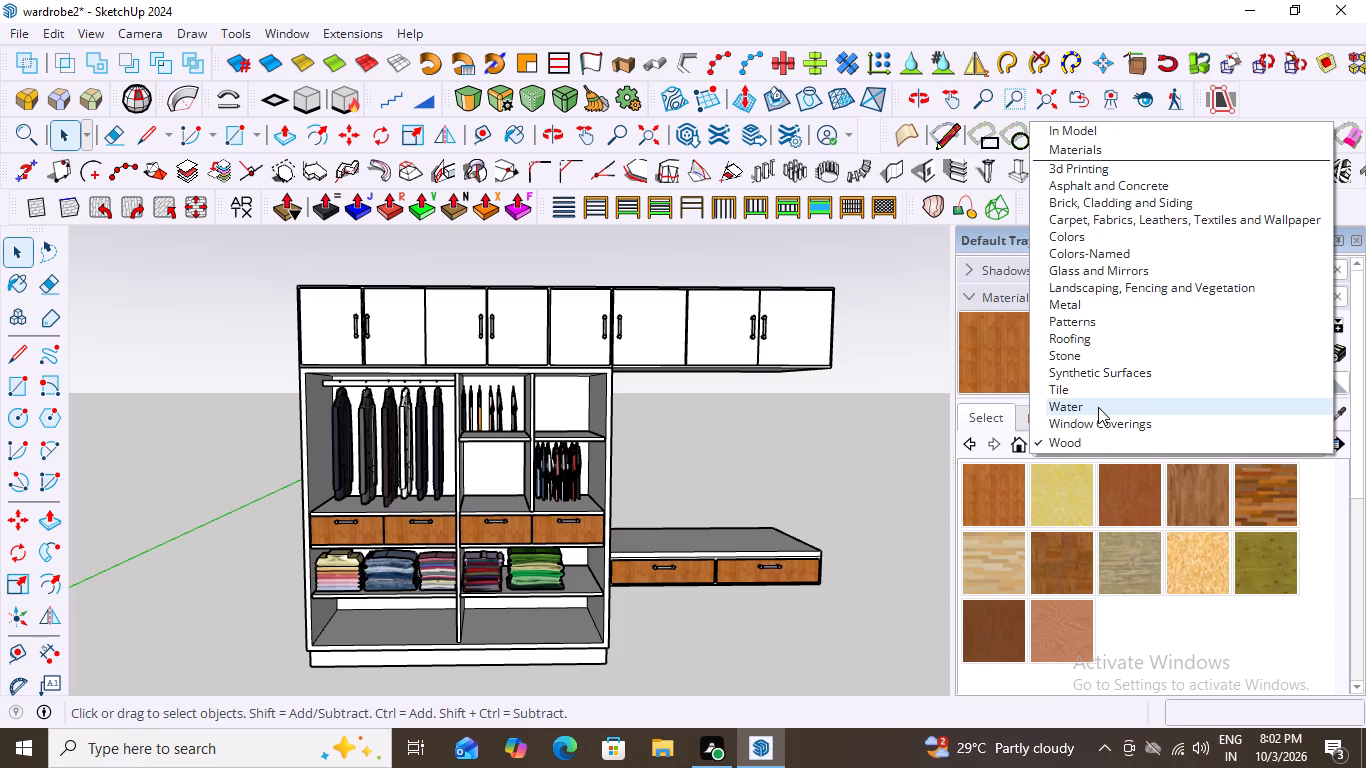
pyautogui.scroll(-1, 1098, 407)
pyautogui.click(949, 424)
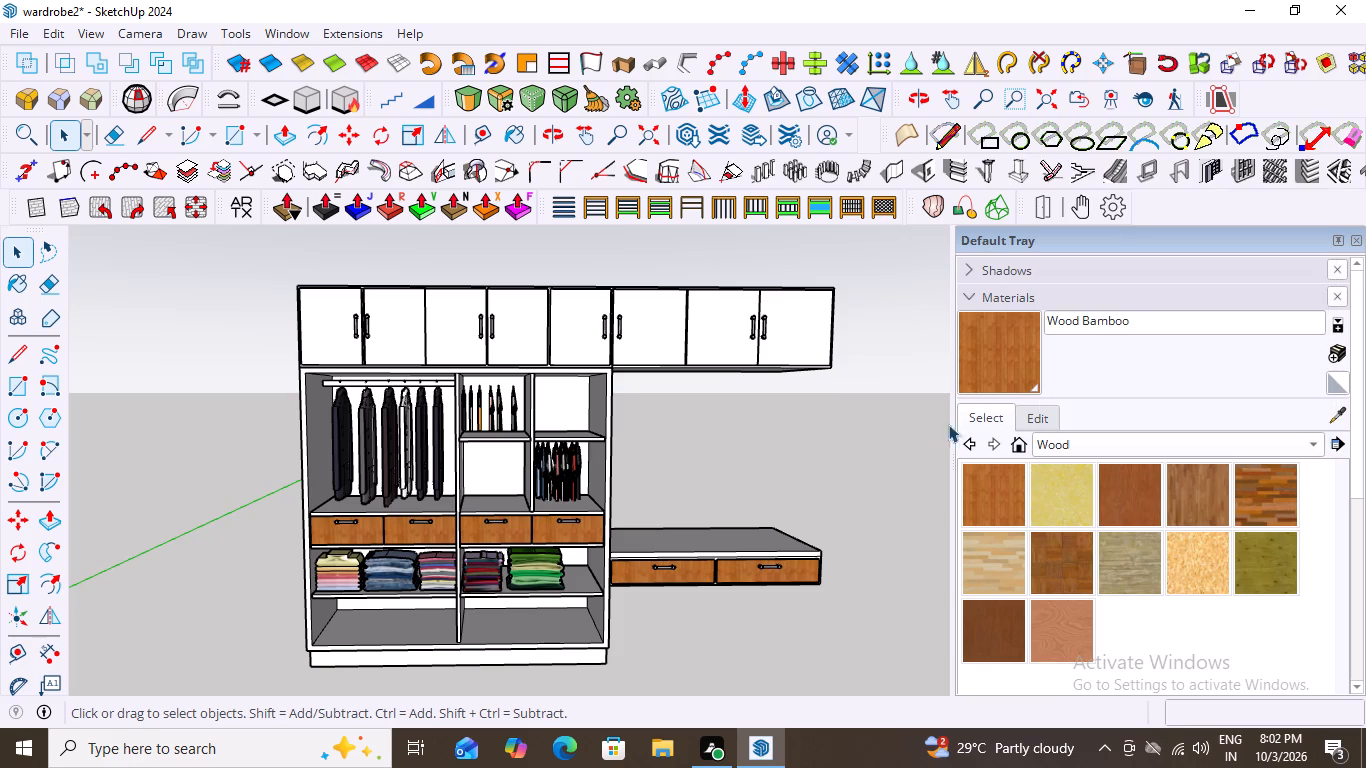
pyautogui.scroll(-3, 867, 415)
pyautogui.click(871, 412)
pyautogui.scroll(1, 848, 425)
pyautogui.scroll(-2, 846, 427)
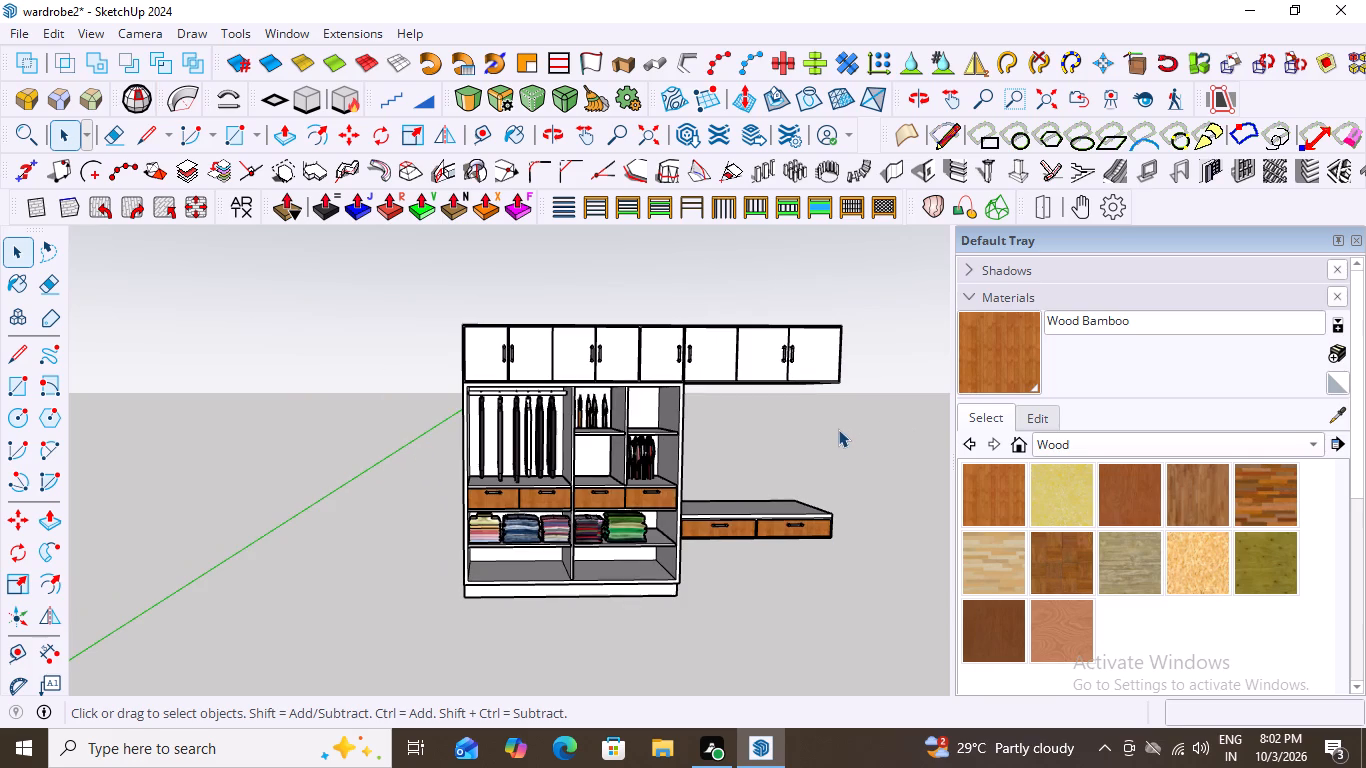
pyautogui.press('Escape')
# Hide the Default Tray.
pyautogui.click(342, 31)
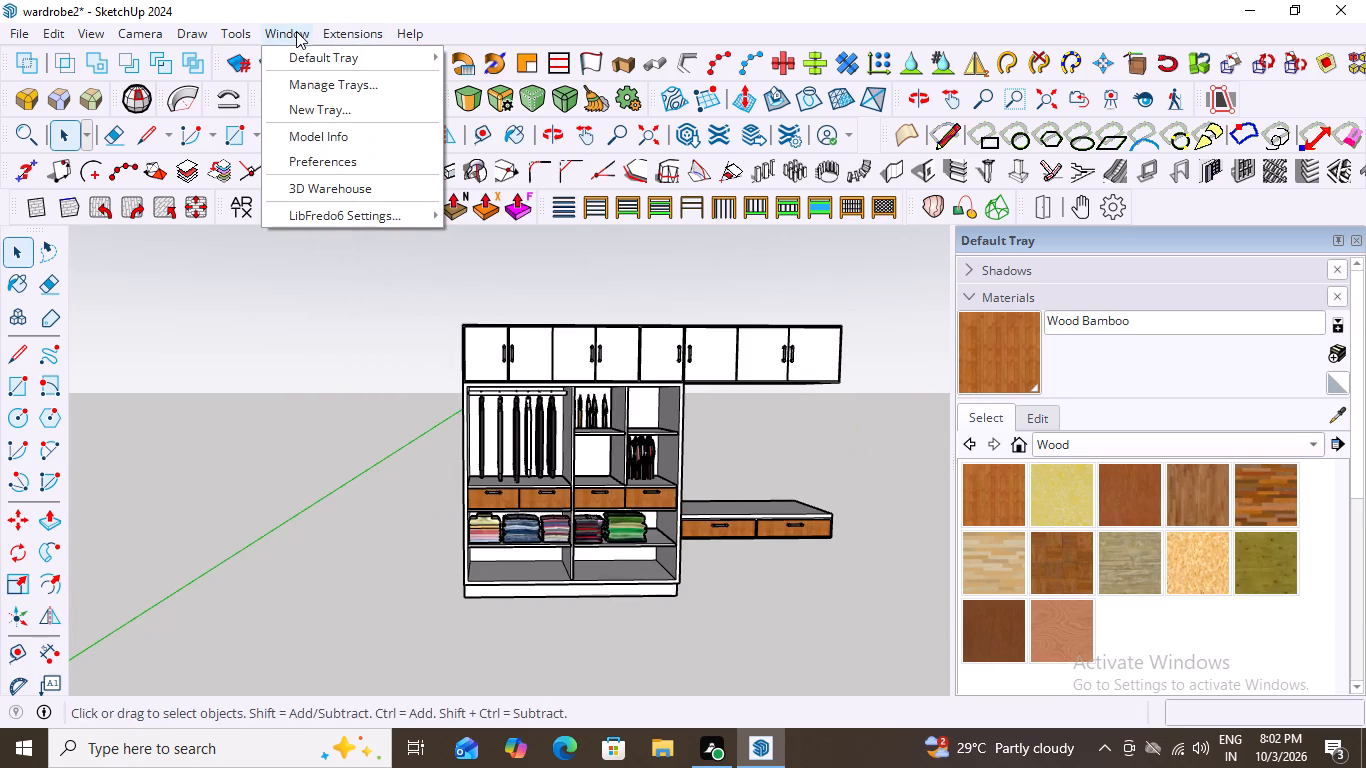
pyautogui.click(321, 58)
pyautogui.click(516, 58)
# Examine the whole wardrobe with its overhead cabinets and bench from the front, near and far, and from slightly different angles.
pyautogui.scroll(-2, 334, 235)
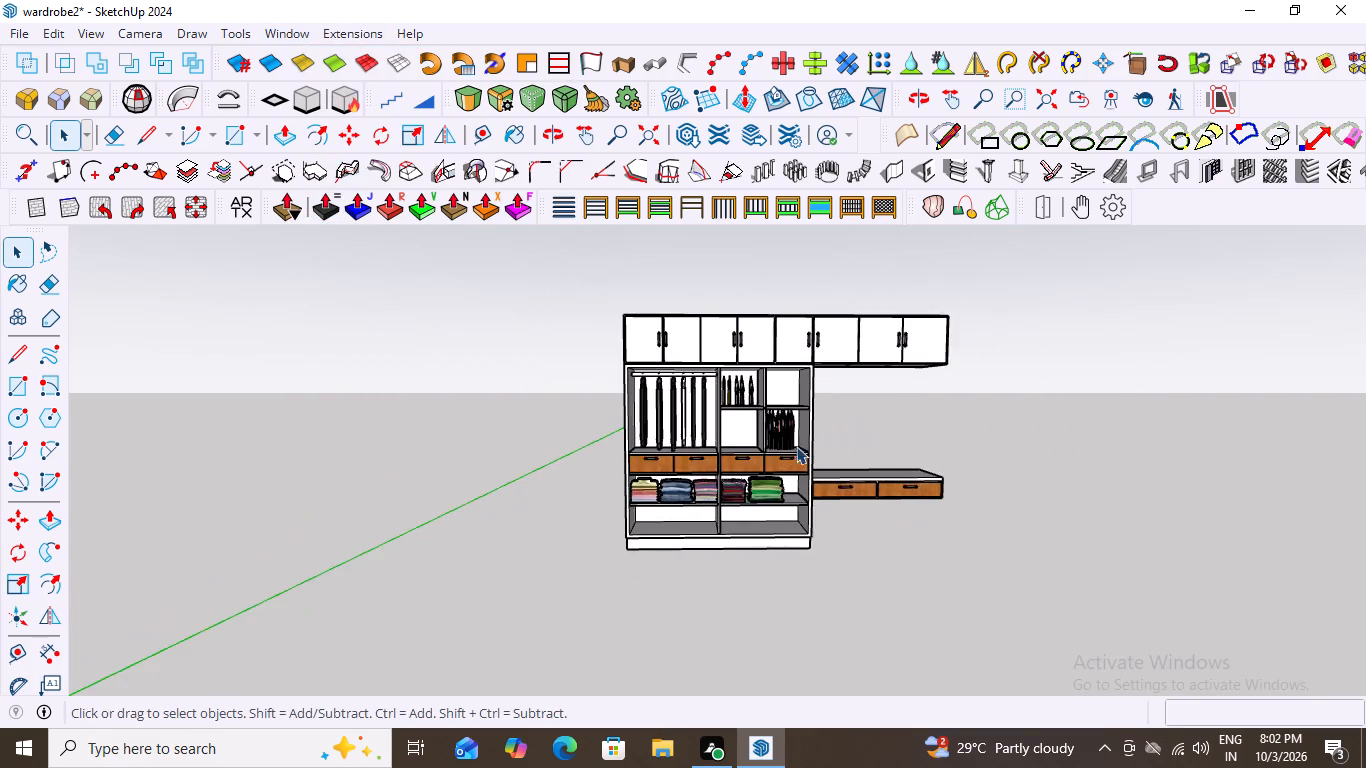
pyautogui.scroll(4, 797, 445)
pyautogui.scroll(-6, 747, 433)
pyautogui.scroll(6, 816, 379)
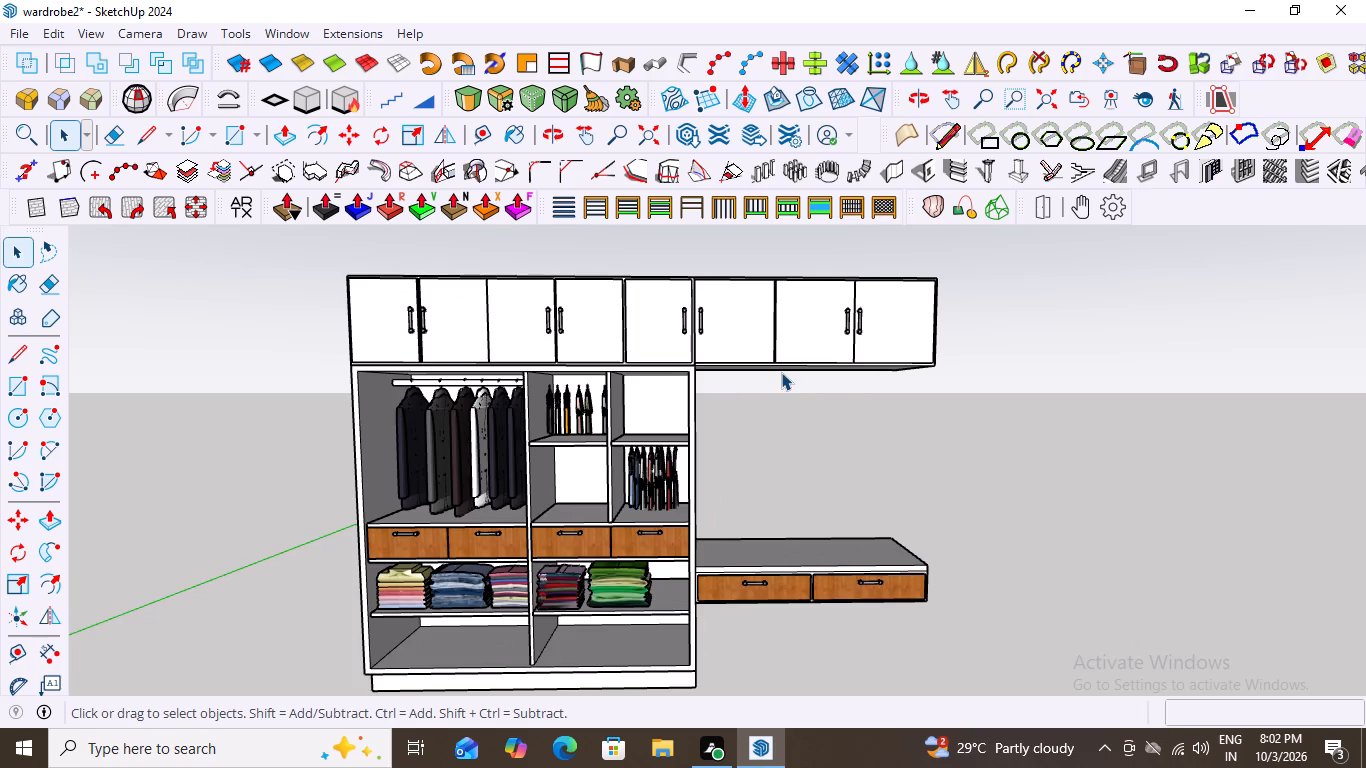
pyautogui.scroll(-2, 789, 362)
pyautogui.scroll(-1, 656, 484)
pyautogui.moveTo(639, 476); pyautogui.dragTo(631, 436, button='middle')
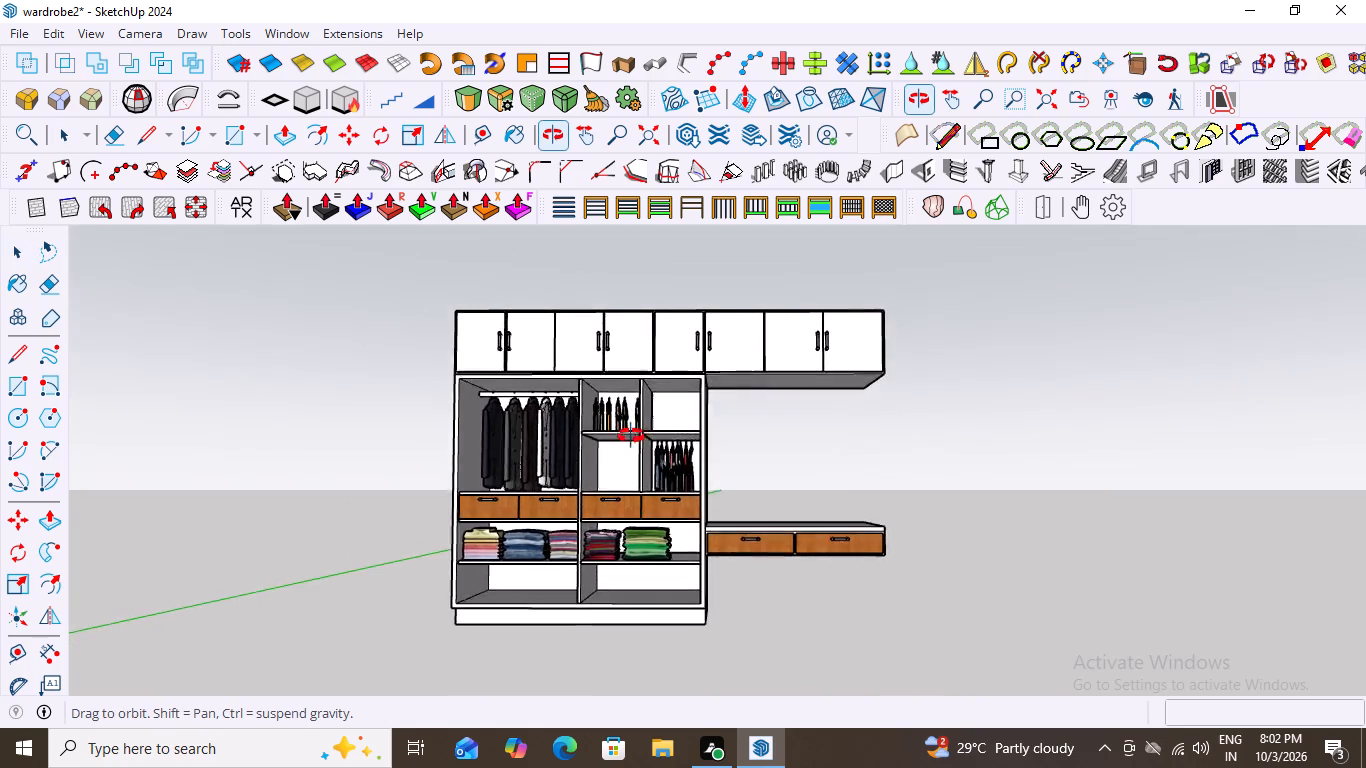
pyautogui.moveTo(631, 436); pyautogui.dragTo(663, 457, button='middle')
pyautogui.scroll(2, 663, 457)
pyautogui.scroll(-1, 662, 458)
pyautogui.moveTo(630, 456); pyautogui.dragTo(606, 464, button='middle')
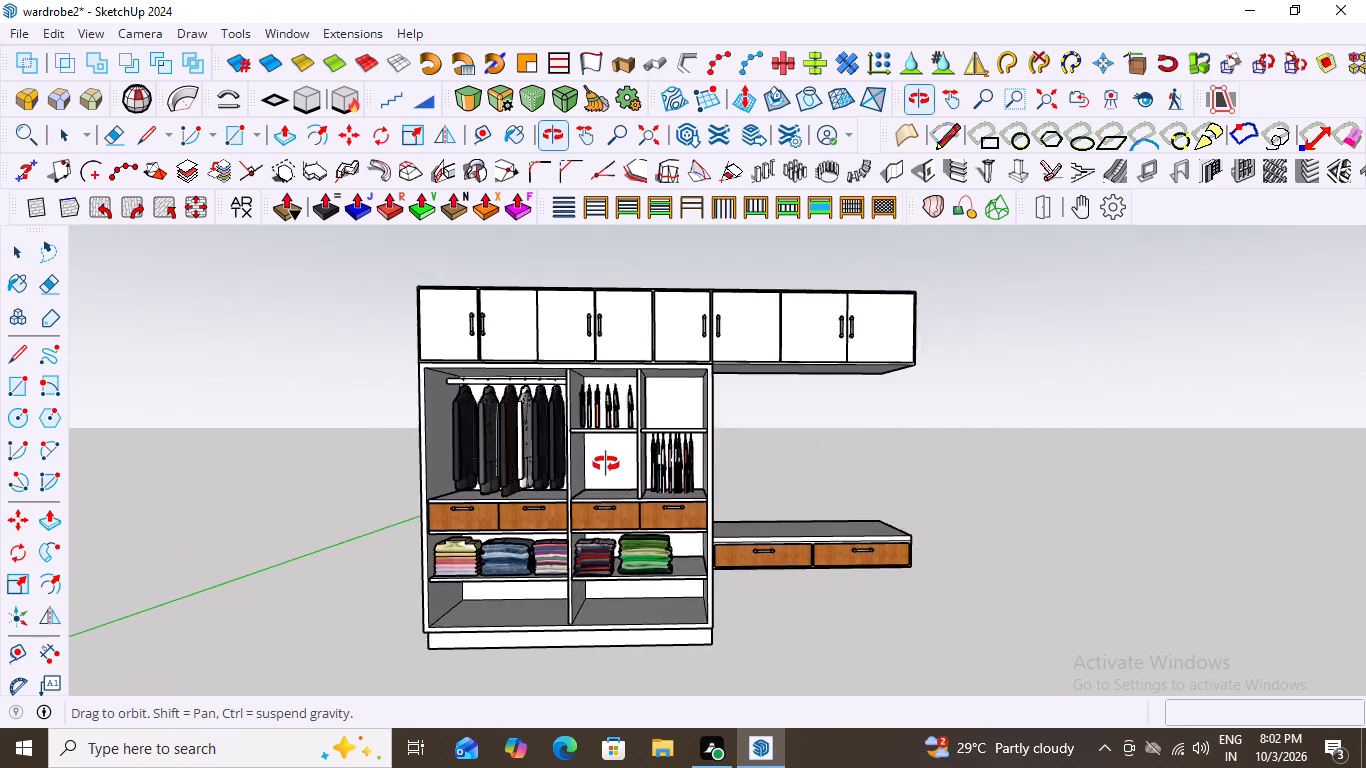
# Examine the print preview of the current wardrobe view and close it without printing.
pyautogui.moveTo(606, 464); pyautogui.dragTo(618, 470, button='middle')
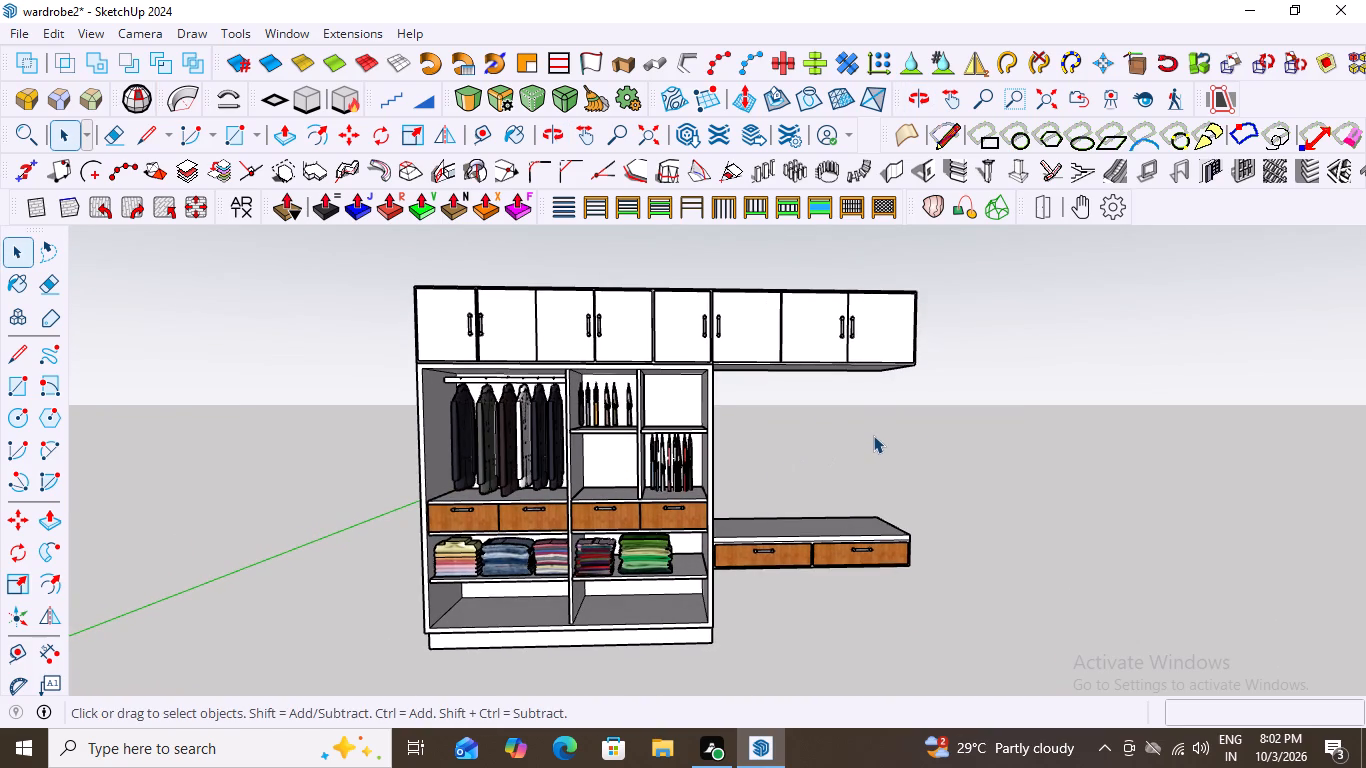
pyautogui.hotkey('ctrl', 'p')
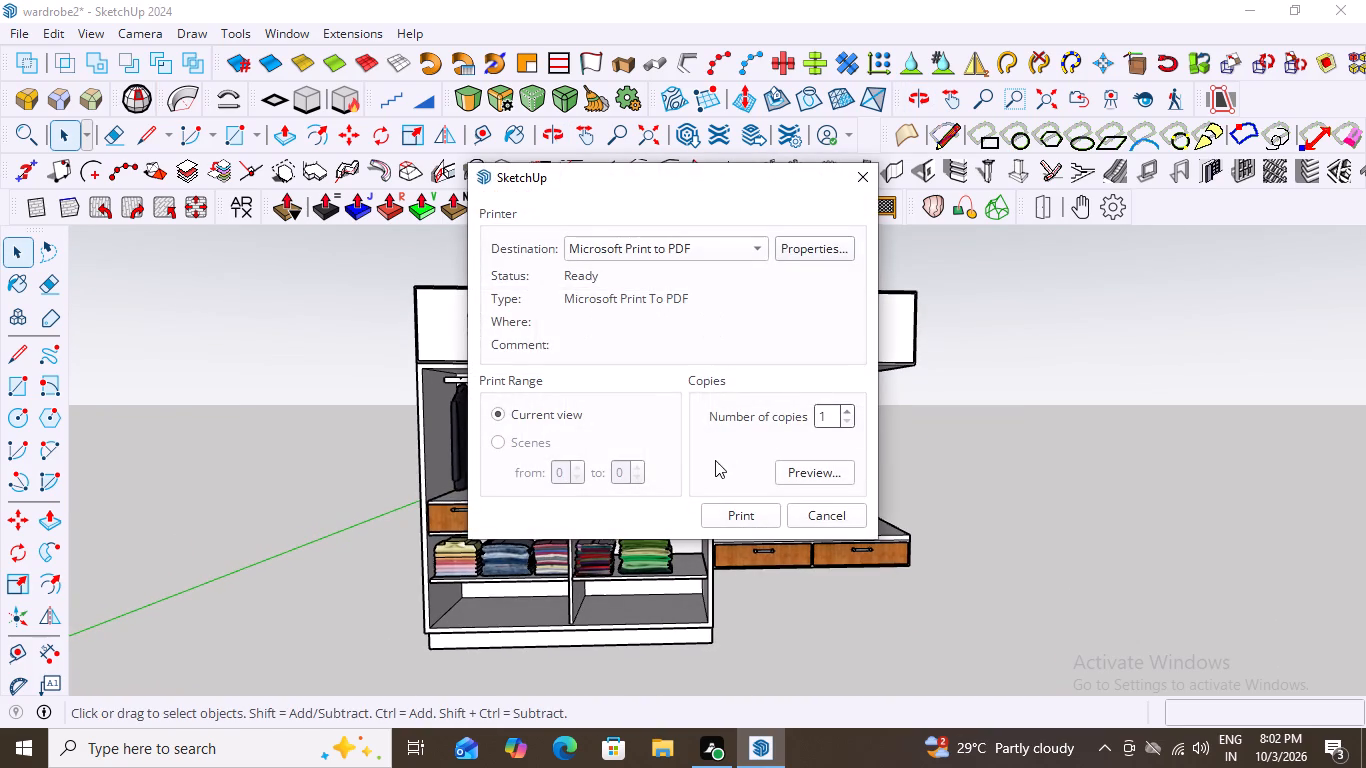
pyautogui.click(826, 475)
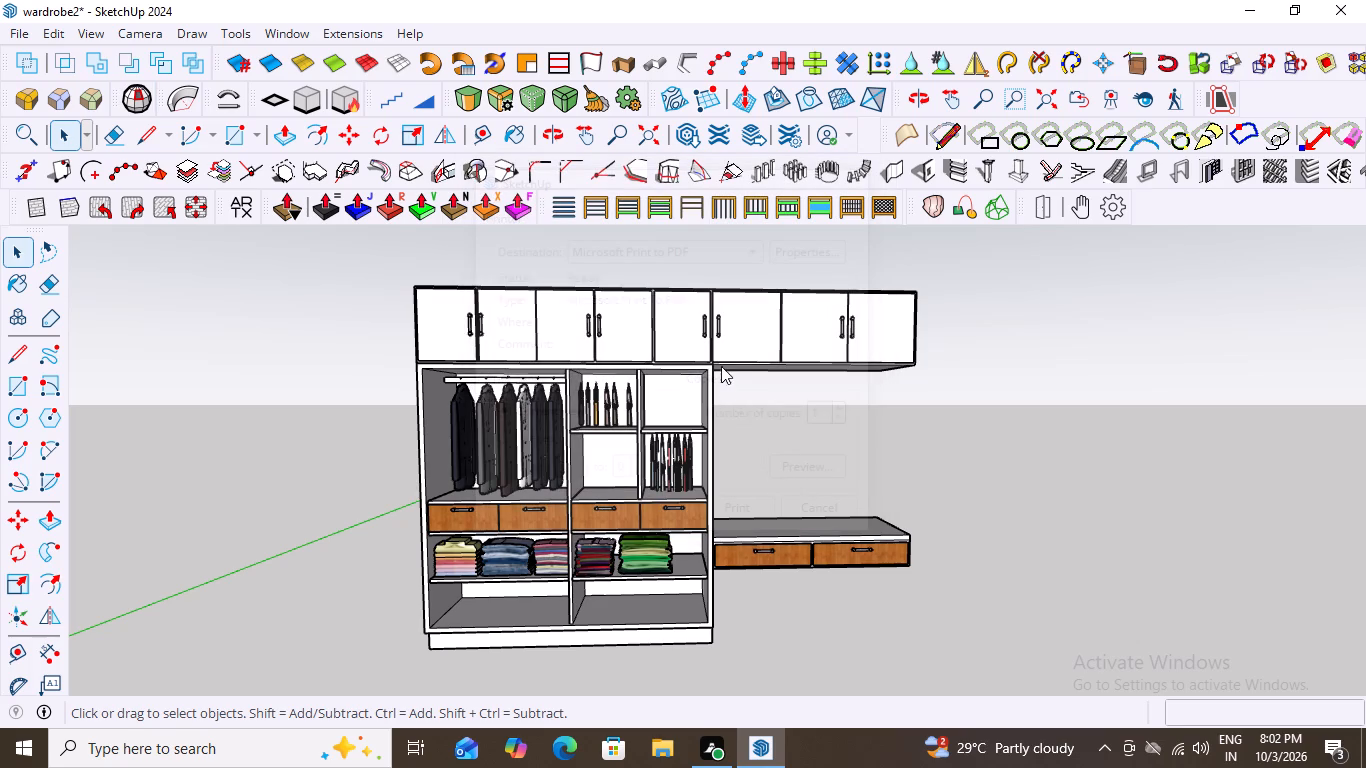
pyautogui.scroll(1, 685, 388)
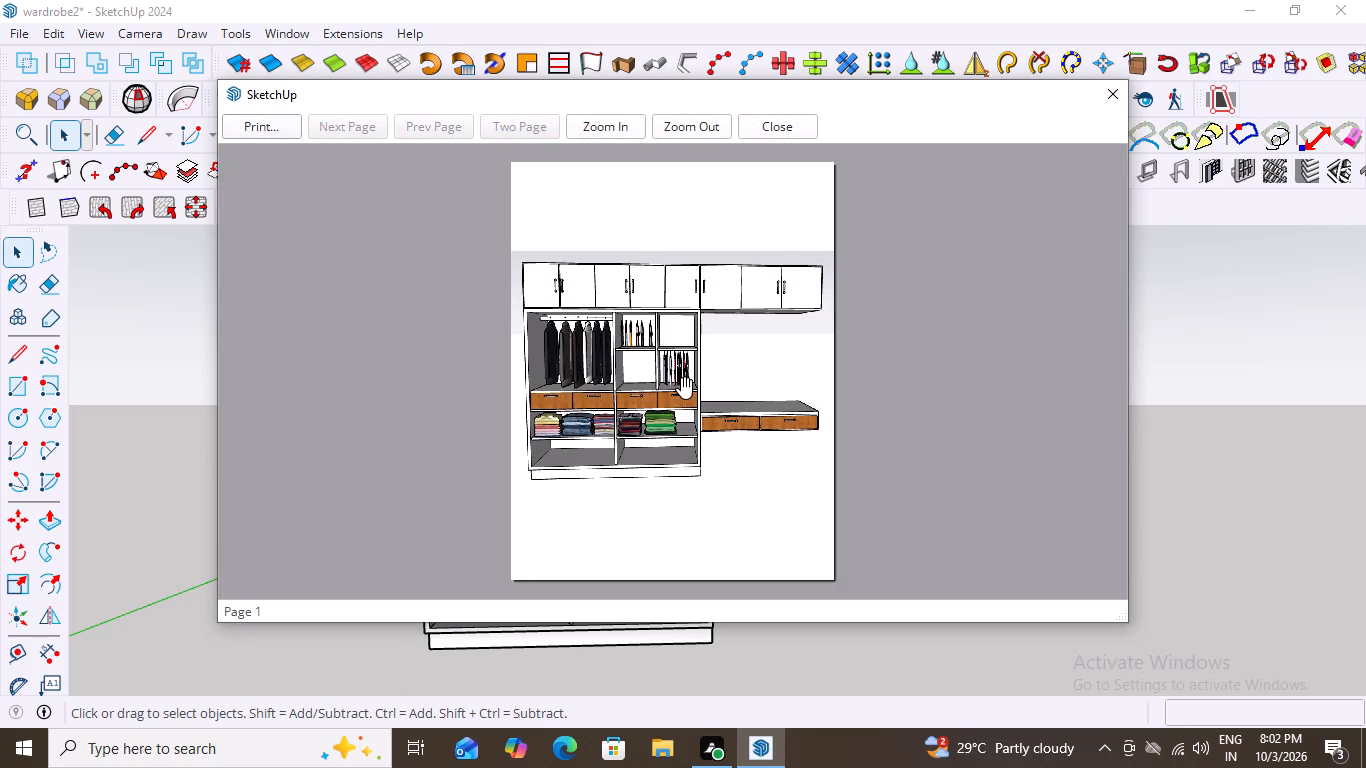
pyautogui.scroll(7, 685, 388)
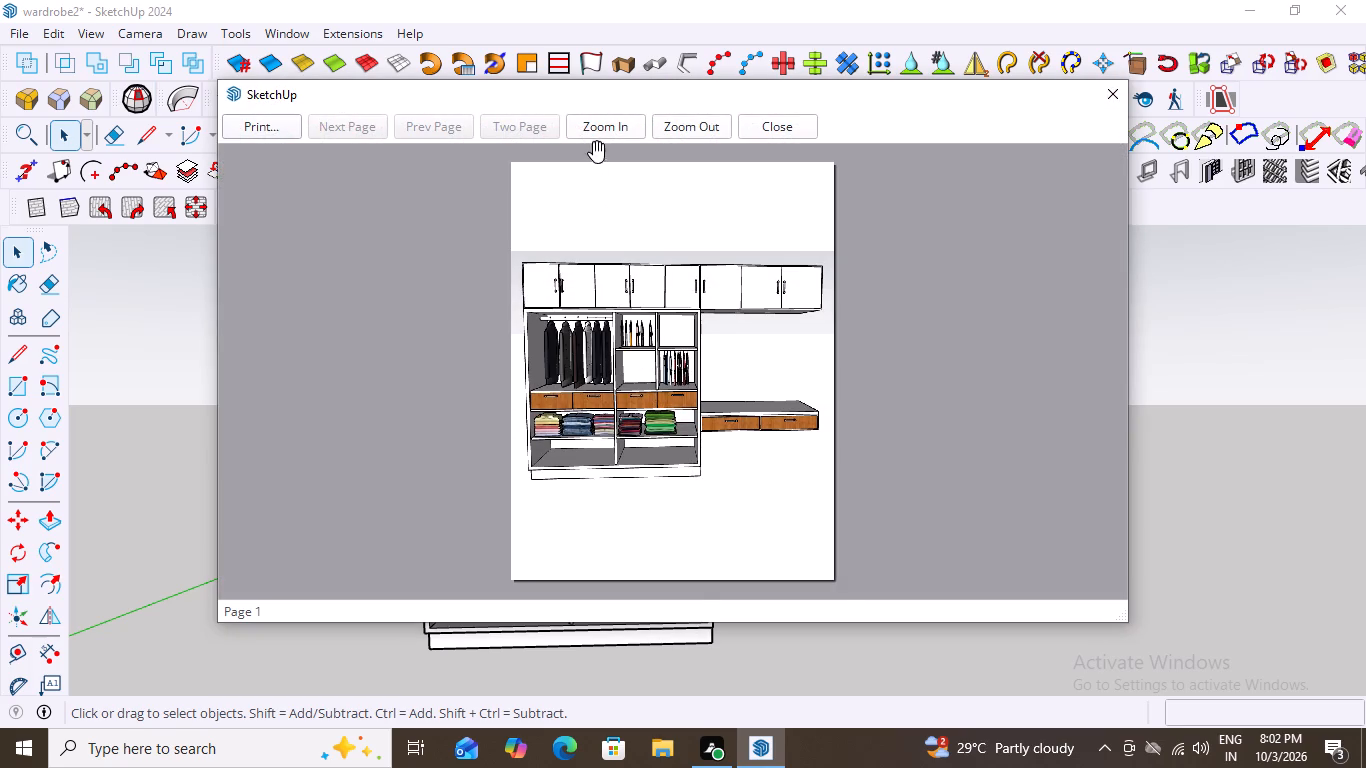
pyautogui.click(600, 138)
pyautogui.click(696, 126)
pyautogui.scroll(12, 648, 303)
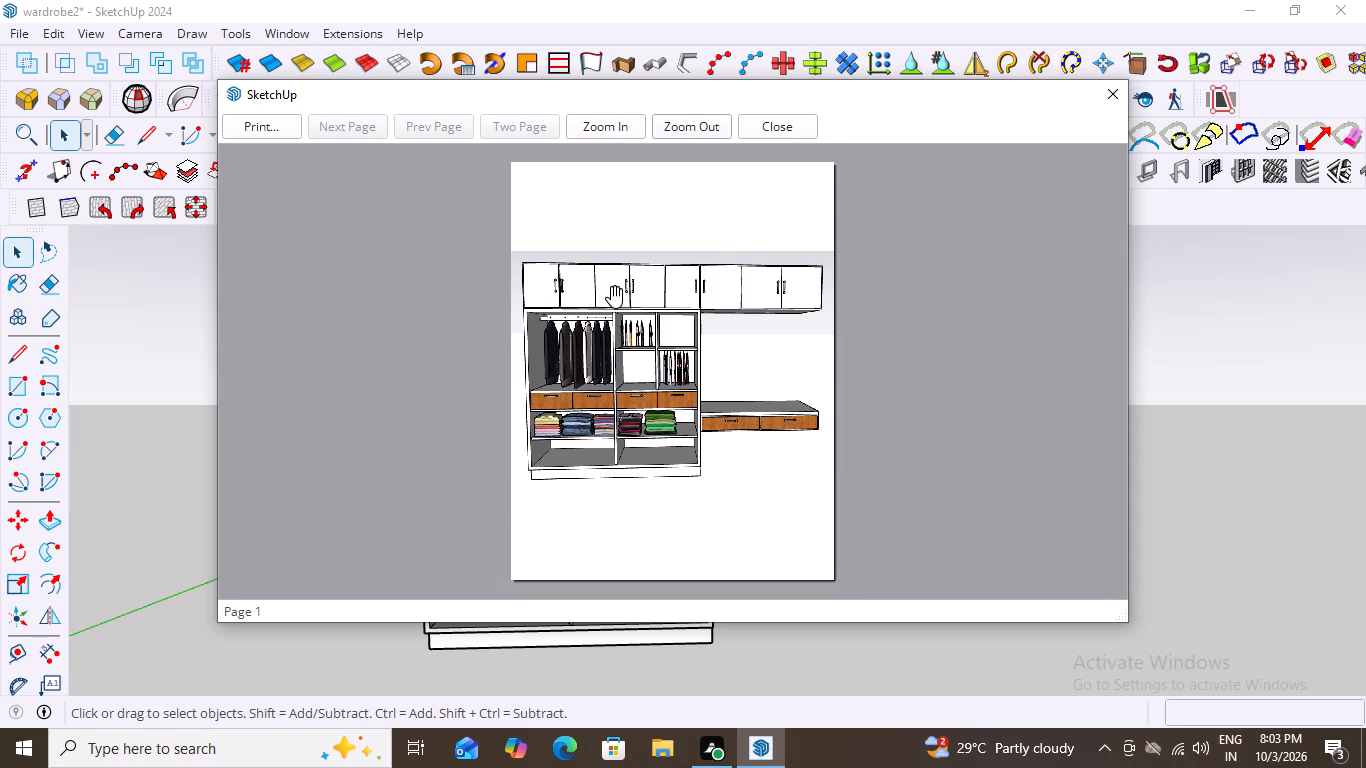
pyautogui.scroll(5, 615, 297)
pyautogui.click(605, 121)
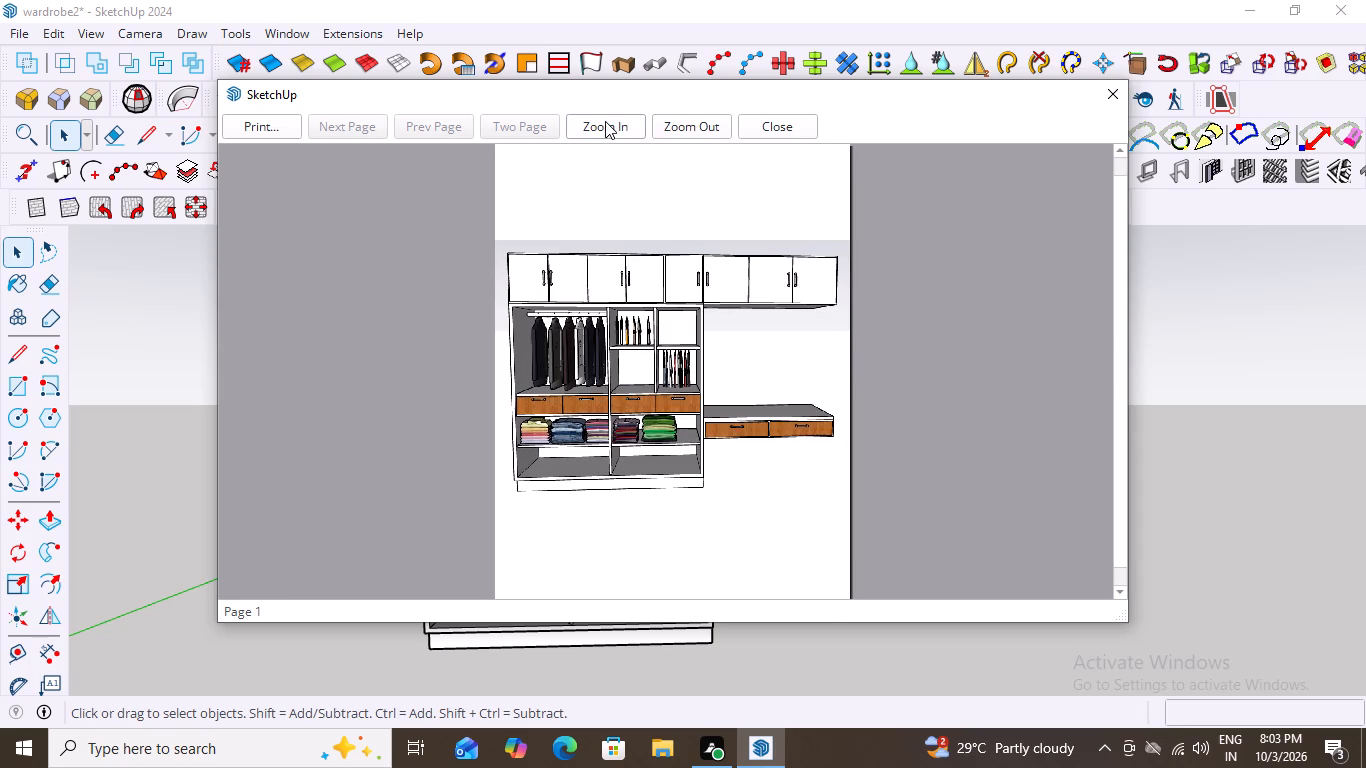
pyautogui.click(671, 126)
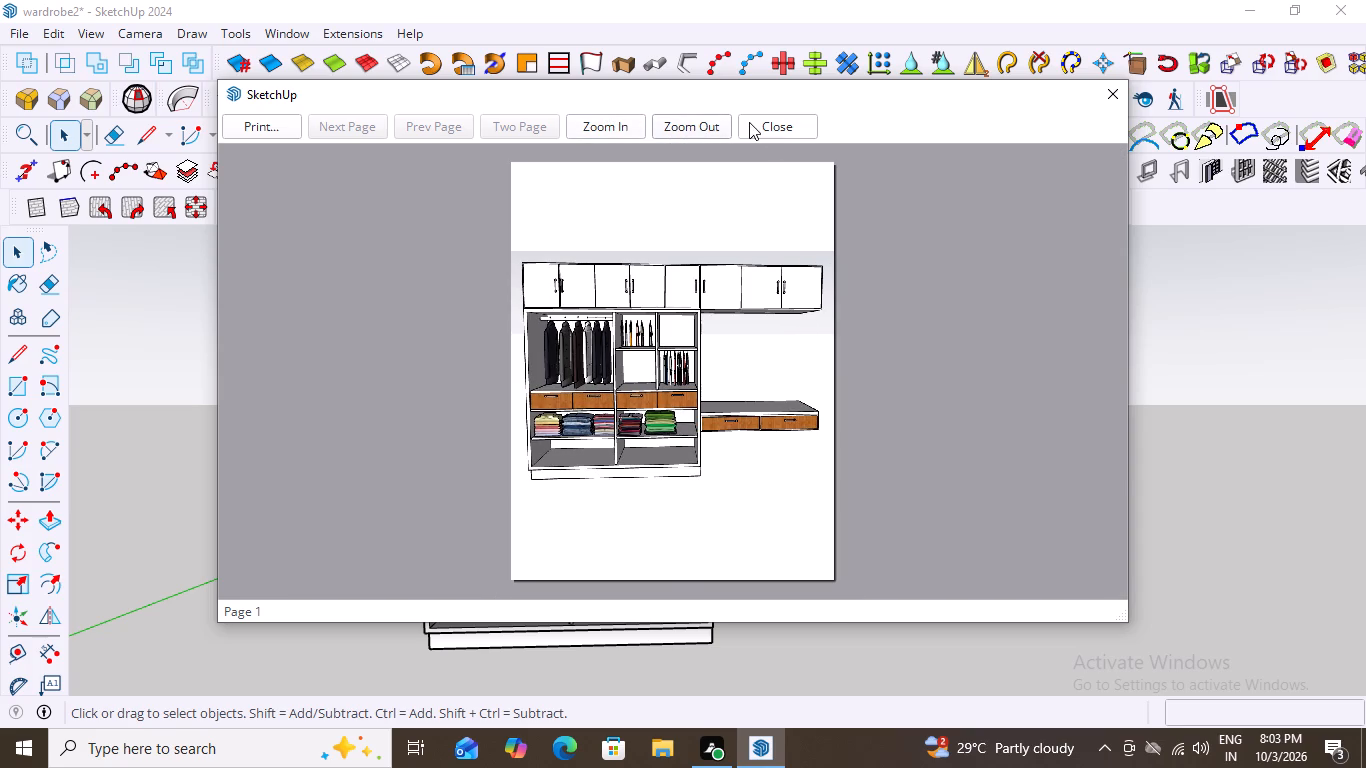
pyautogui.click(787, 128)
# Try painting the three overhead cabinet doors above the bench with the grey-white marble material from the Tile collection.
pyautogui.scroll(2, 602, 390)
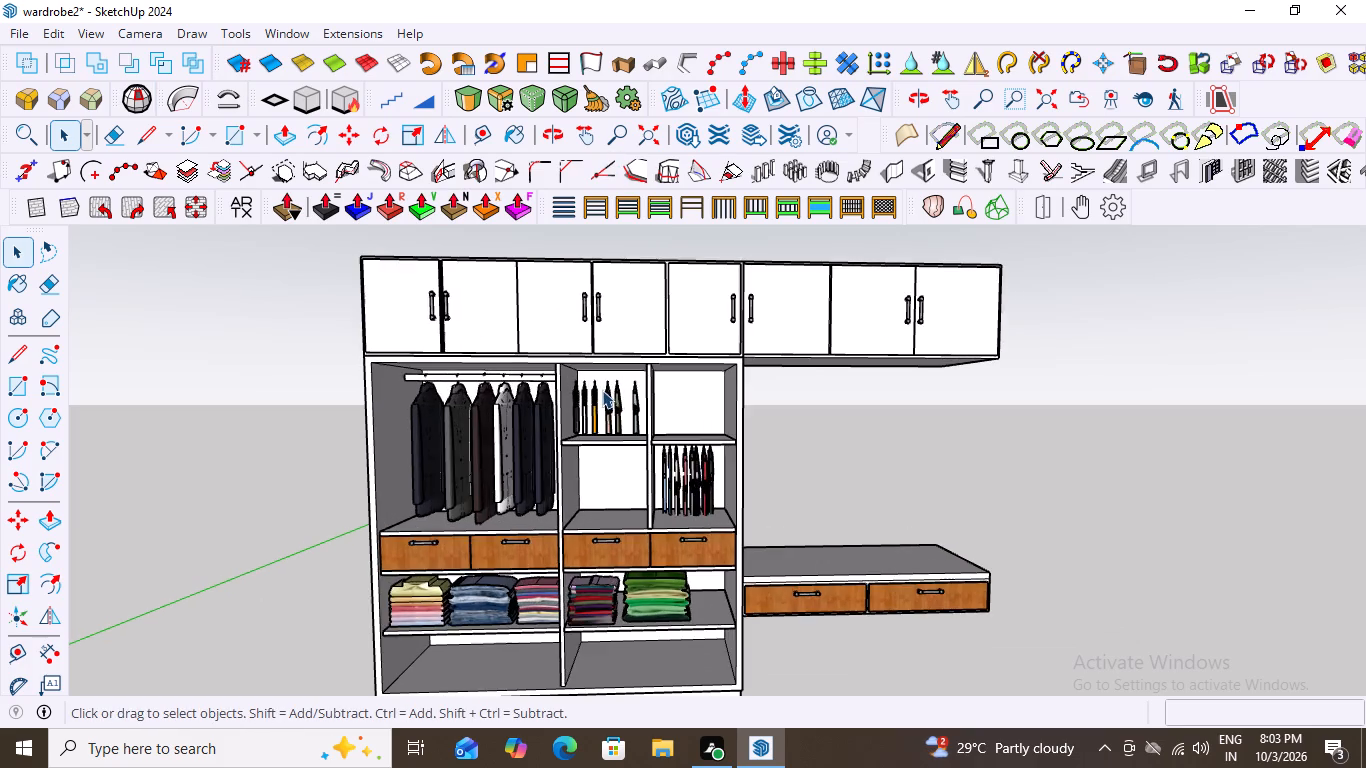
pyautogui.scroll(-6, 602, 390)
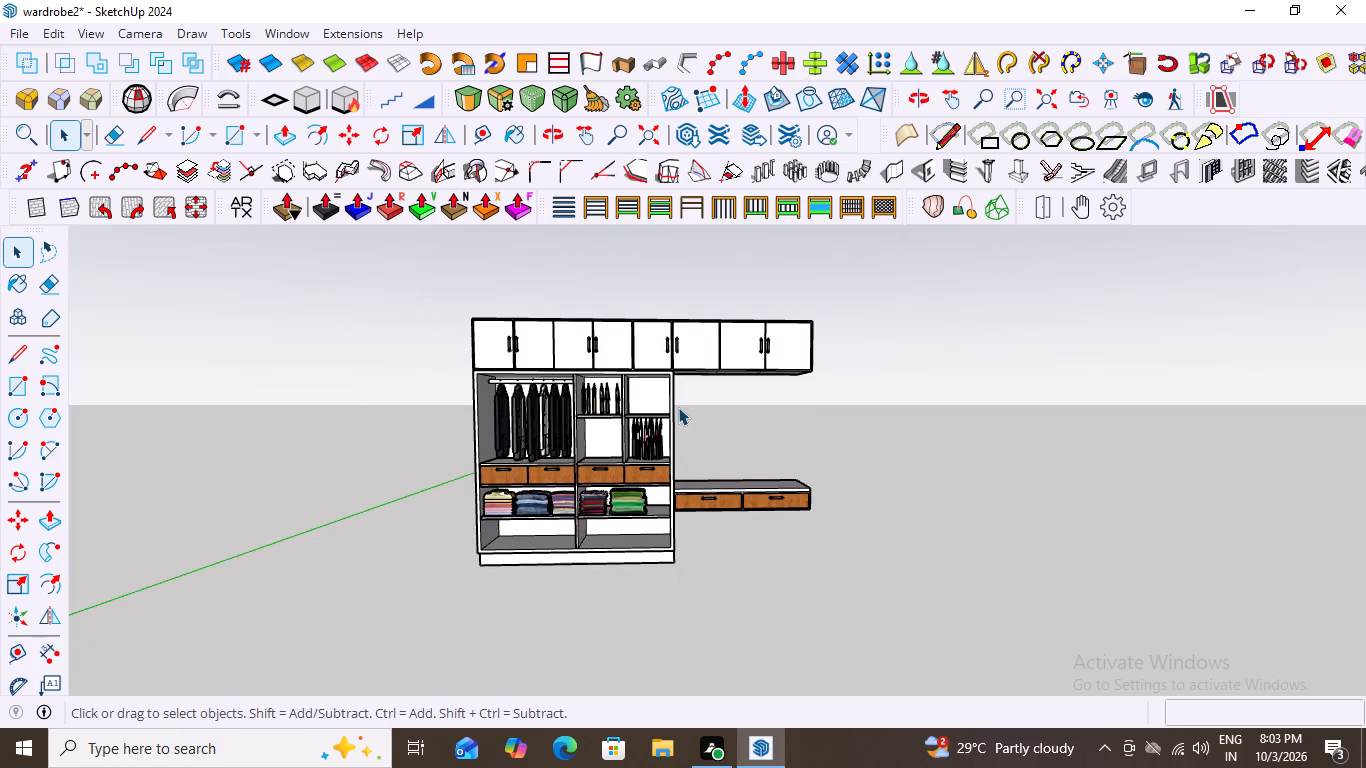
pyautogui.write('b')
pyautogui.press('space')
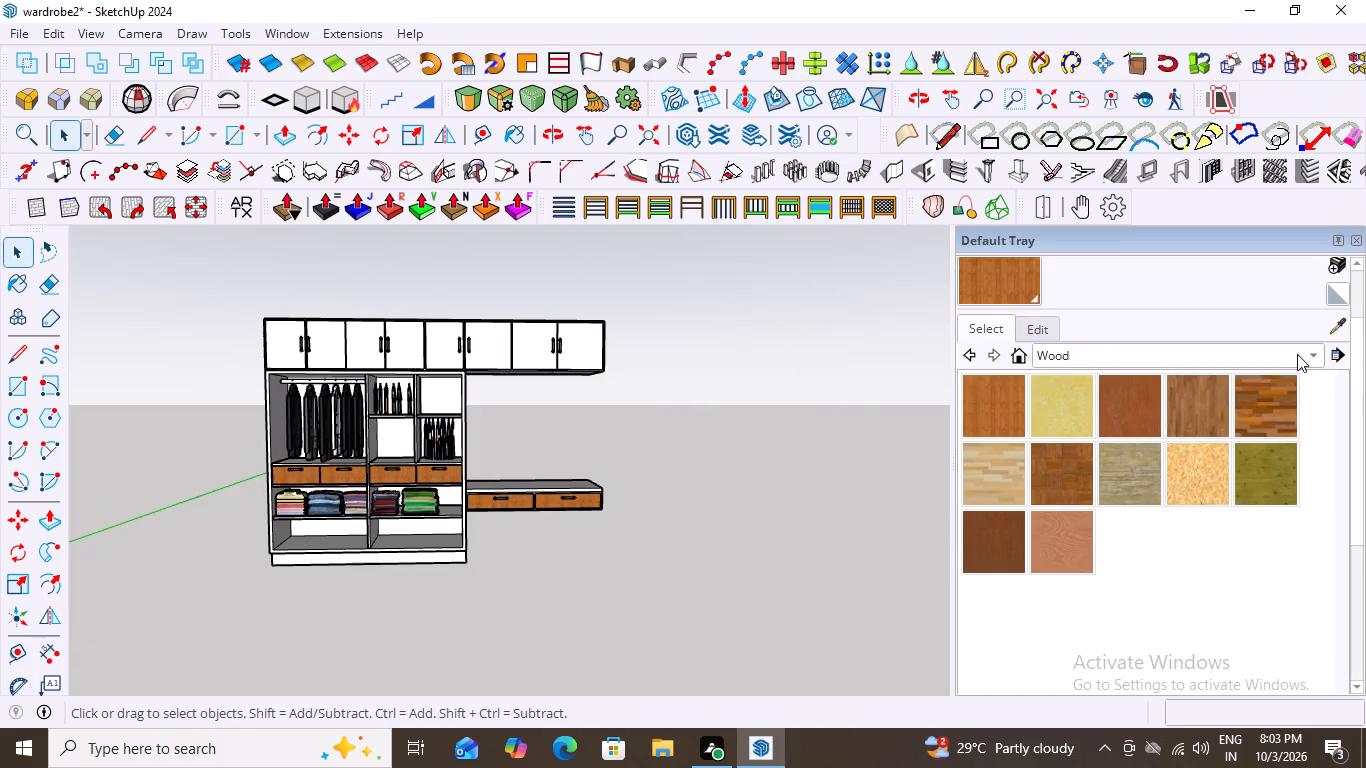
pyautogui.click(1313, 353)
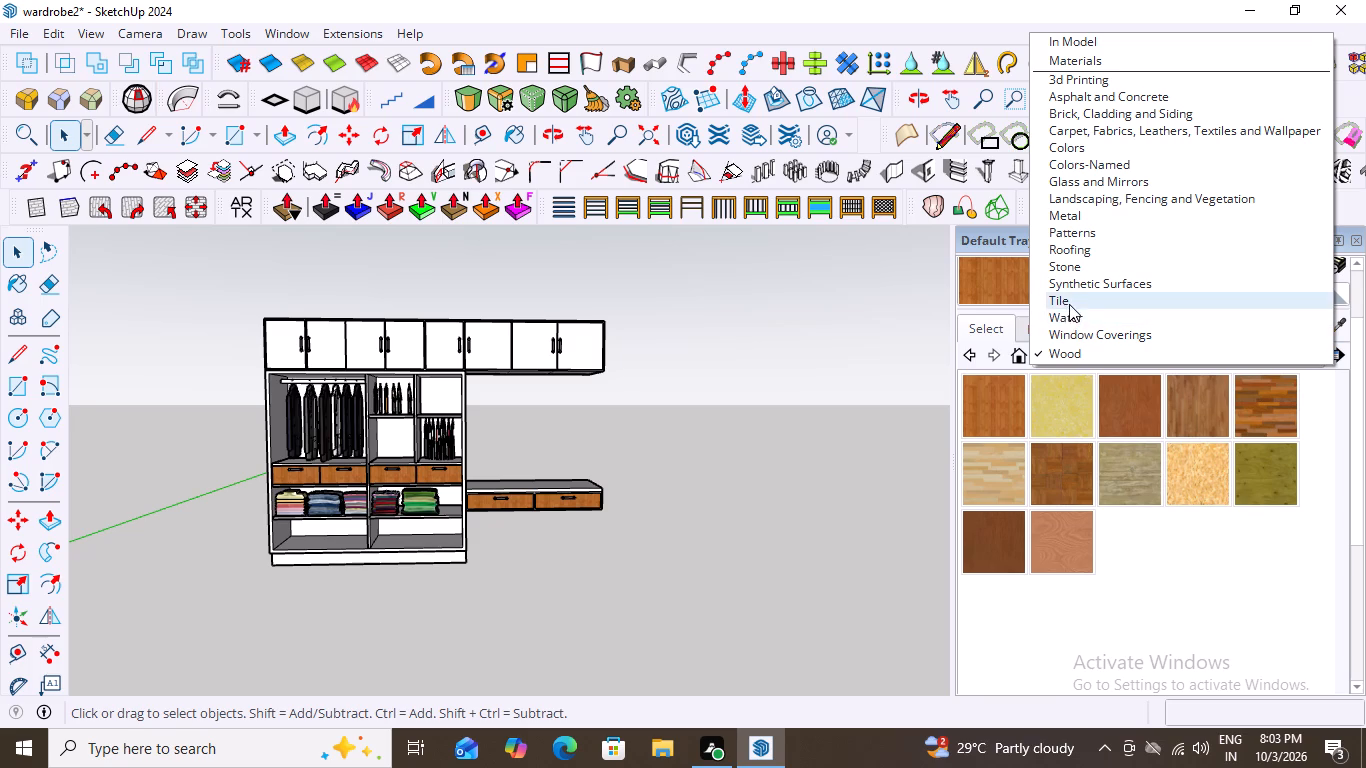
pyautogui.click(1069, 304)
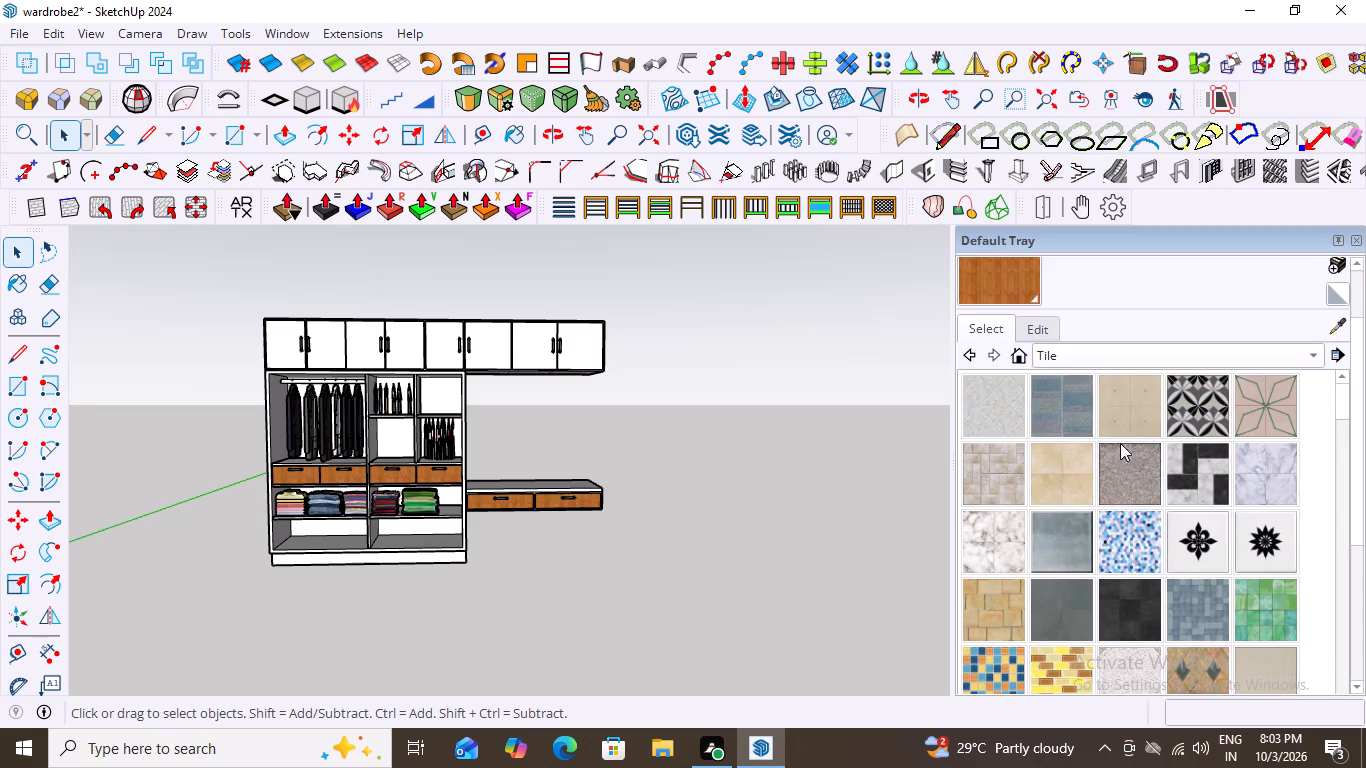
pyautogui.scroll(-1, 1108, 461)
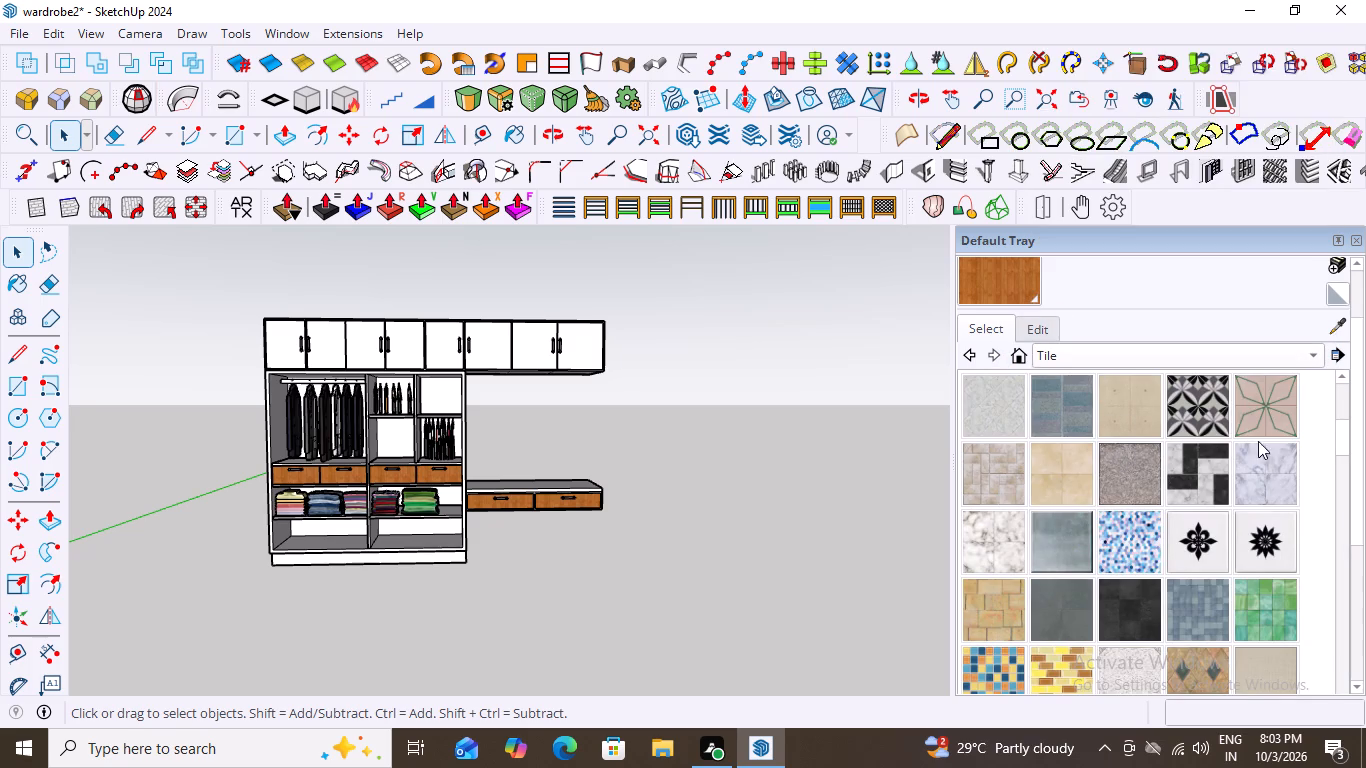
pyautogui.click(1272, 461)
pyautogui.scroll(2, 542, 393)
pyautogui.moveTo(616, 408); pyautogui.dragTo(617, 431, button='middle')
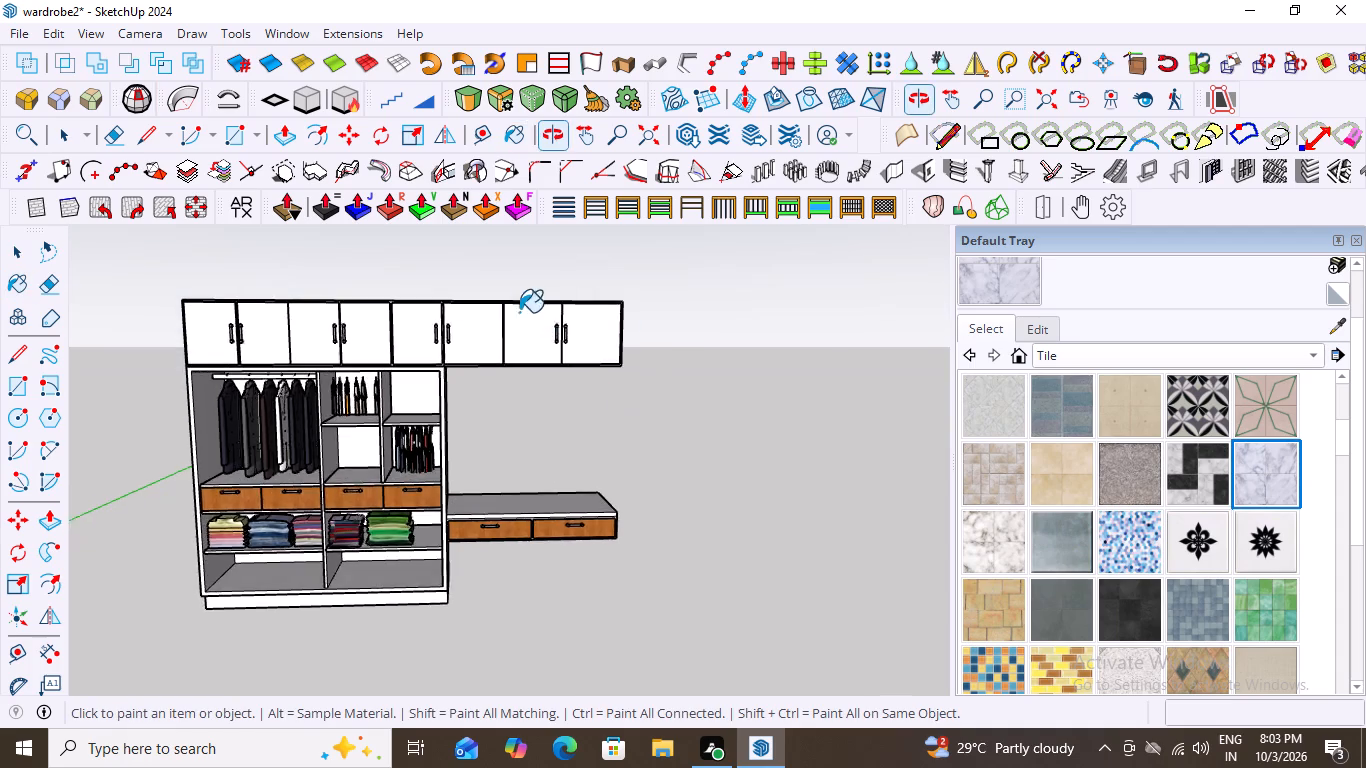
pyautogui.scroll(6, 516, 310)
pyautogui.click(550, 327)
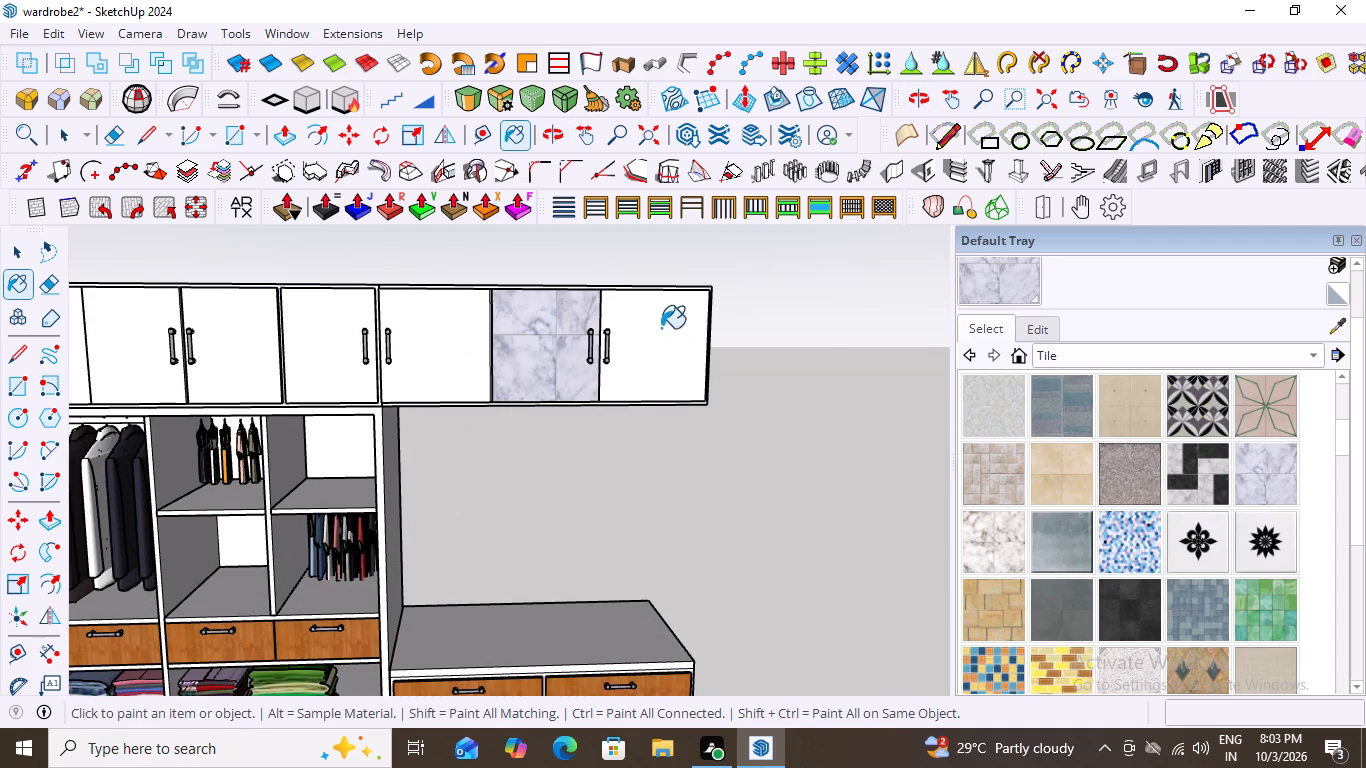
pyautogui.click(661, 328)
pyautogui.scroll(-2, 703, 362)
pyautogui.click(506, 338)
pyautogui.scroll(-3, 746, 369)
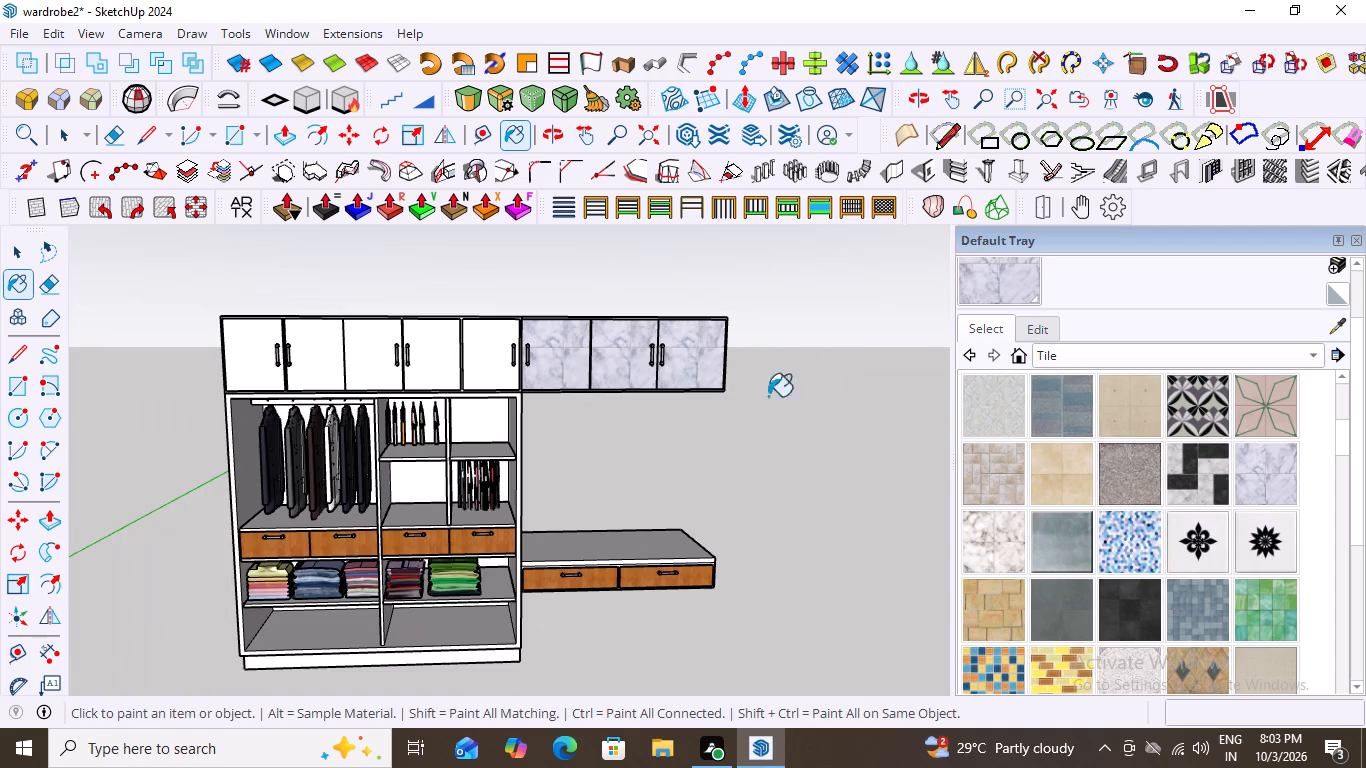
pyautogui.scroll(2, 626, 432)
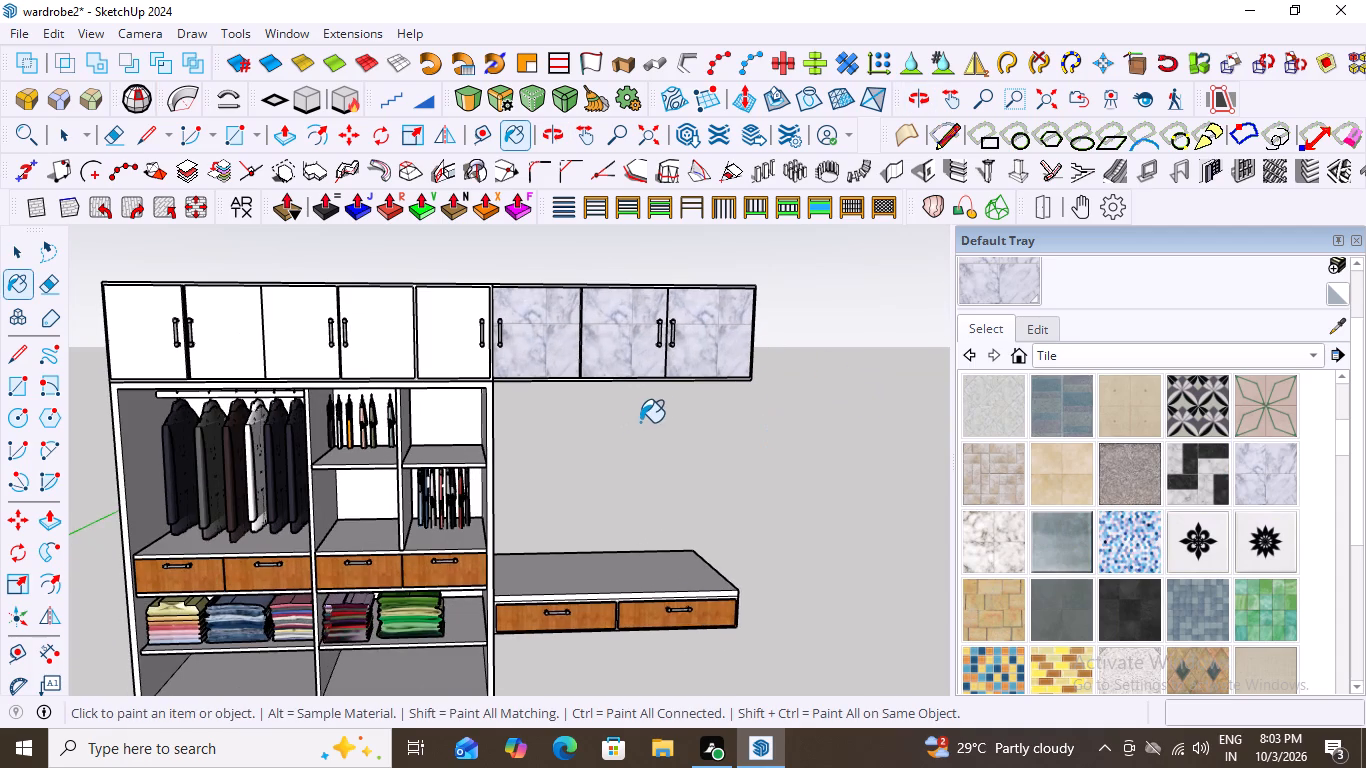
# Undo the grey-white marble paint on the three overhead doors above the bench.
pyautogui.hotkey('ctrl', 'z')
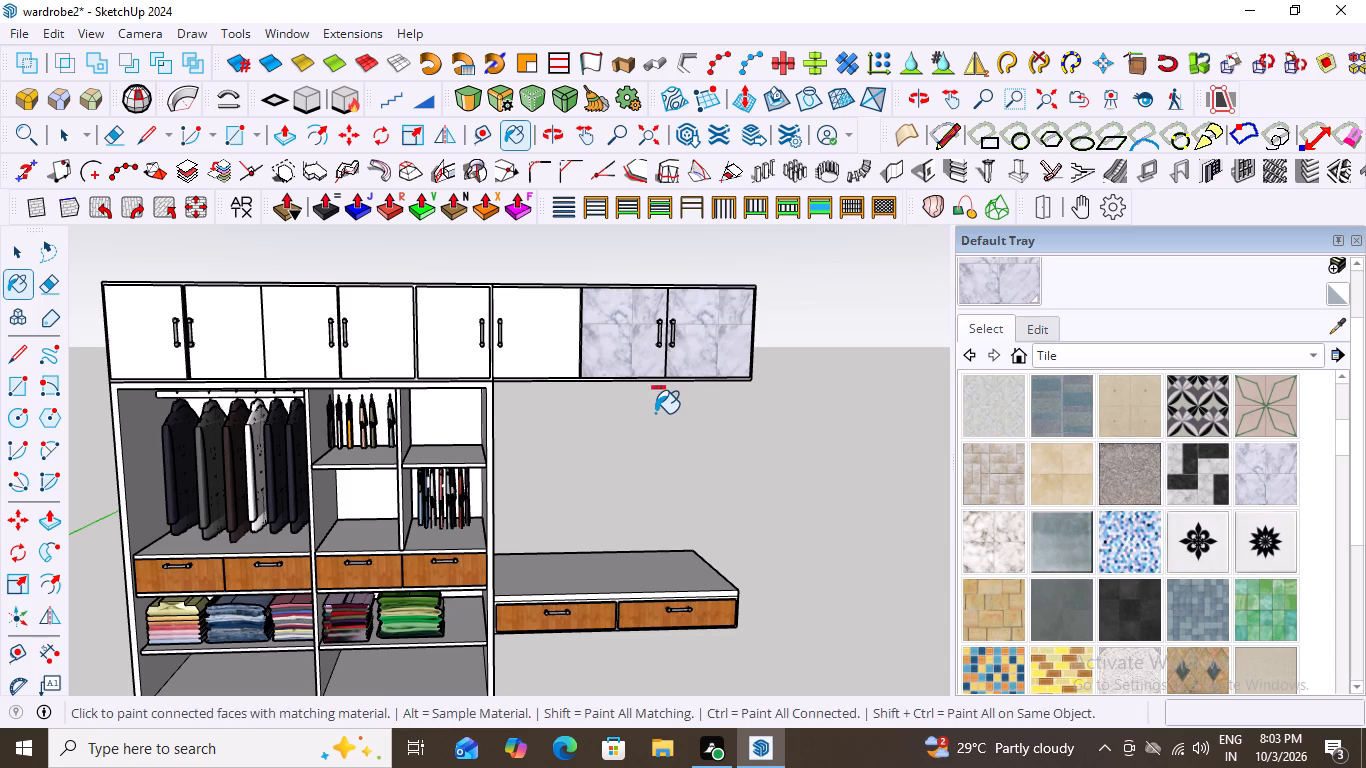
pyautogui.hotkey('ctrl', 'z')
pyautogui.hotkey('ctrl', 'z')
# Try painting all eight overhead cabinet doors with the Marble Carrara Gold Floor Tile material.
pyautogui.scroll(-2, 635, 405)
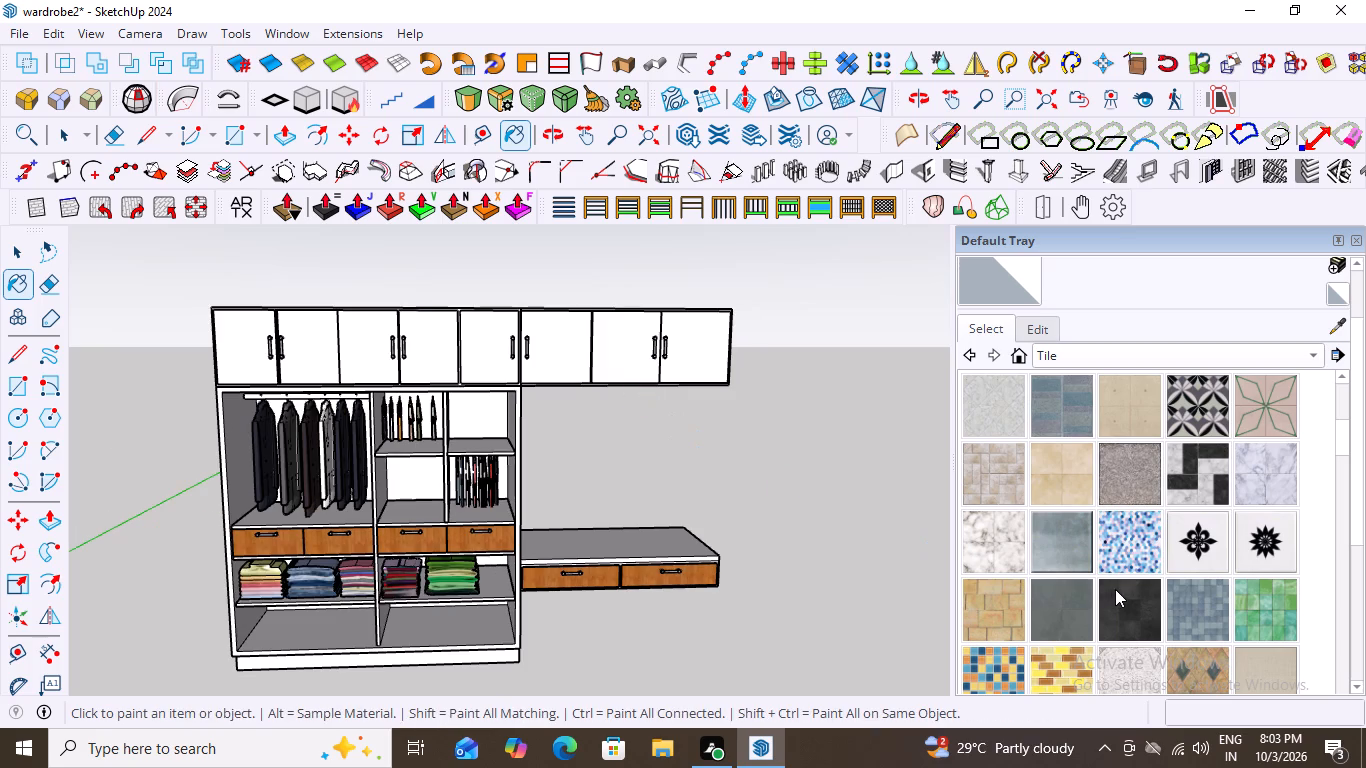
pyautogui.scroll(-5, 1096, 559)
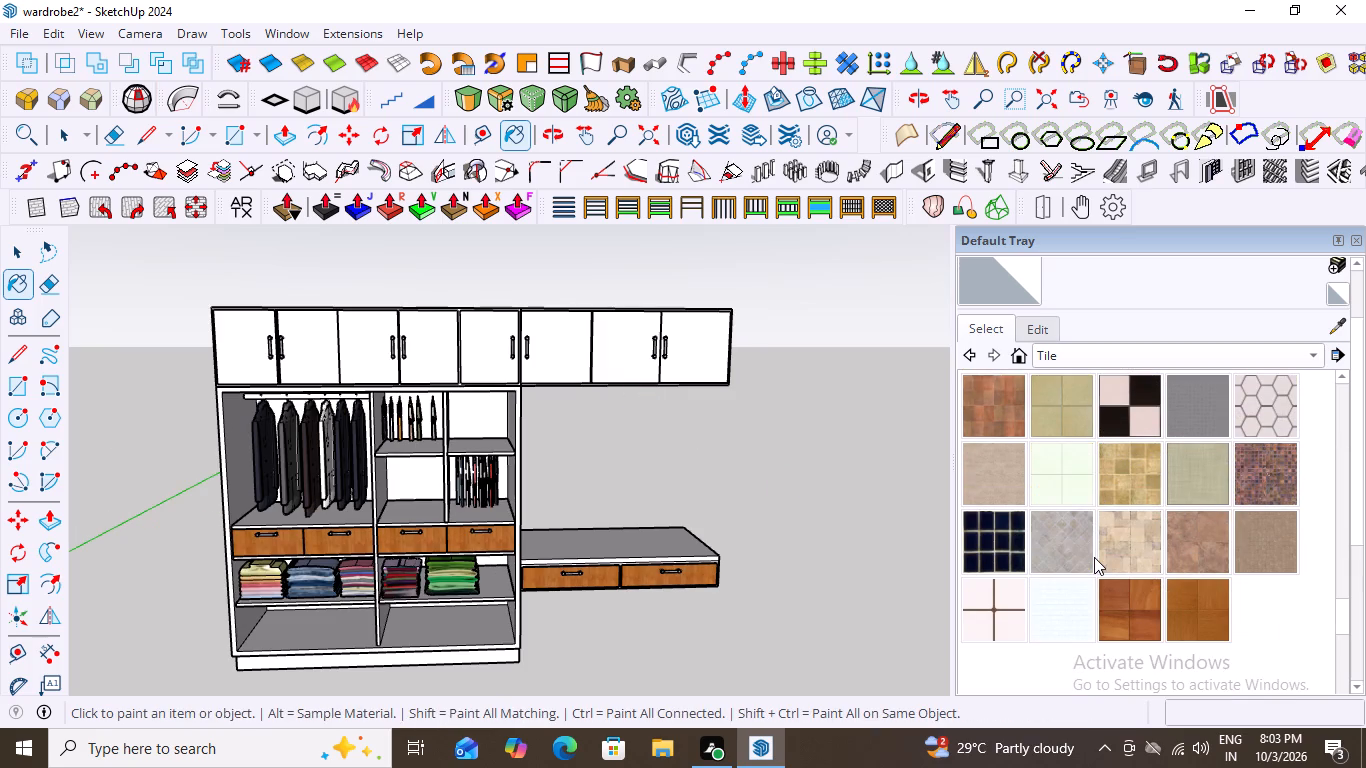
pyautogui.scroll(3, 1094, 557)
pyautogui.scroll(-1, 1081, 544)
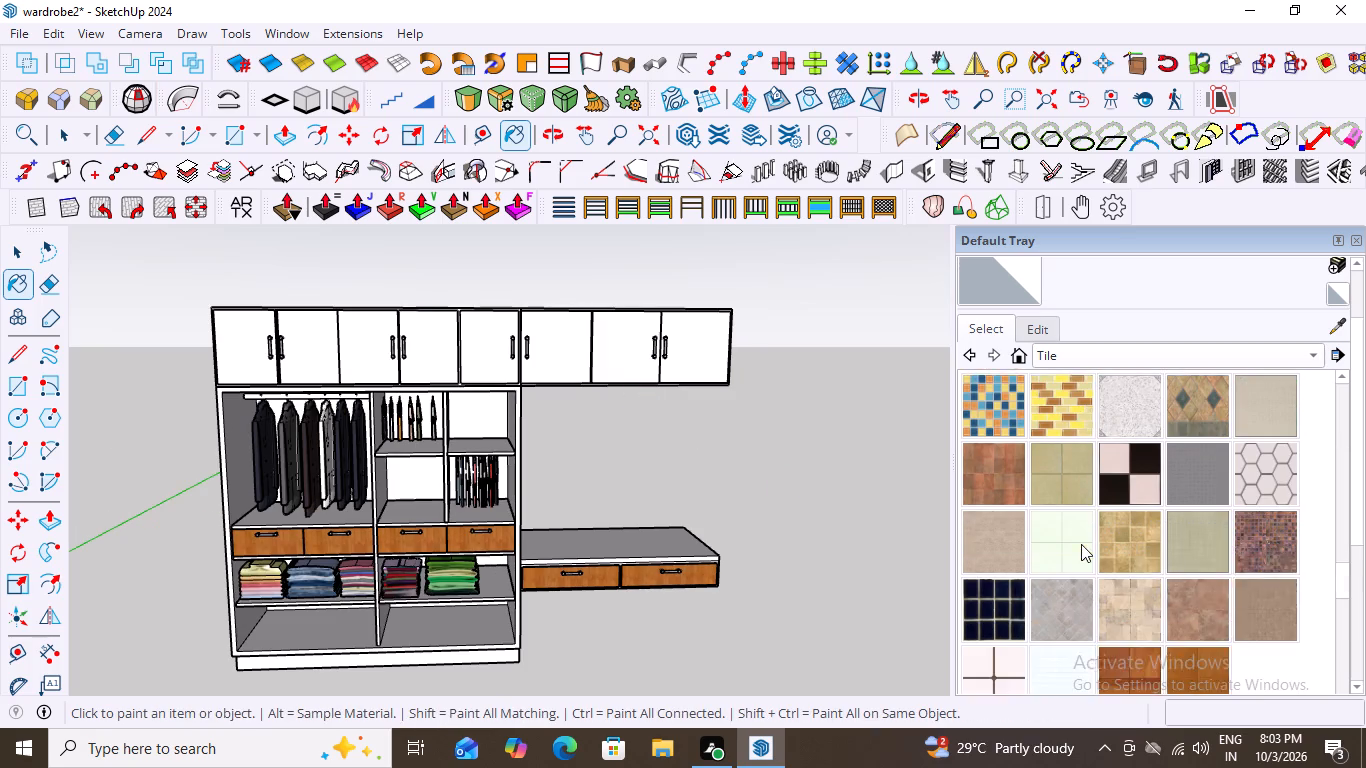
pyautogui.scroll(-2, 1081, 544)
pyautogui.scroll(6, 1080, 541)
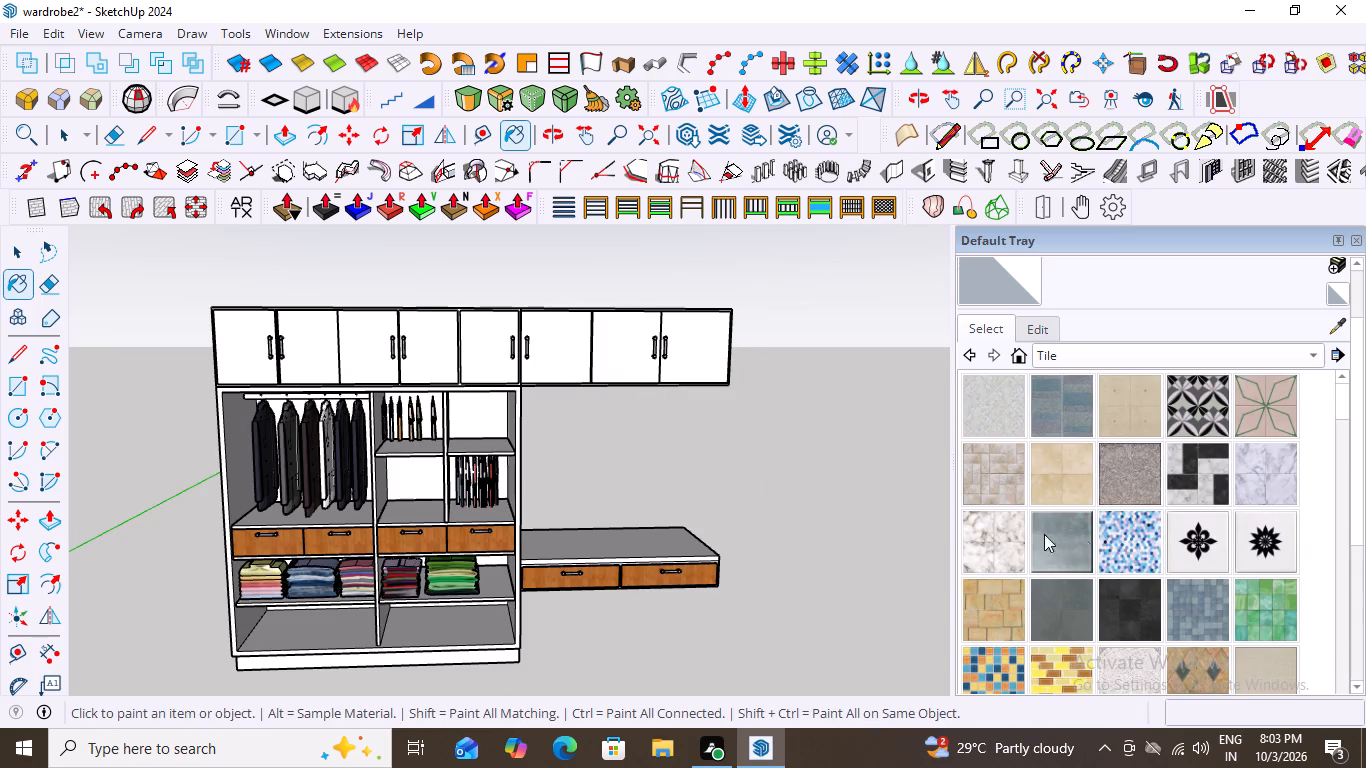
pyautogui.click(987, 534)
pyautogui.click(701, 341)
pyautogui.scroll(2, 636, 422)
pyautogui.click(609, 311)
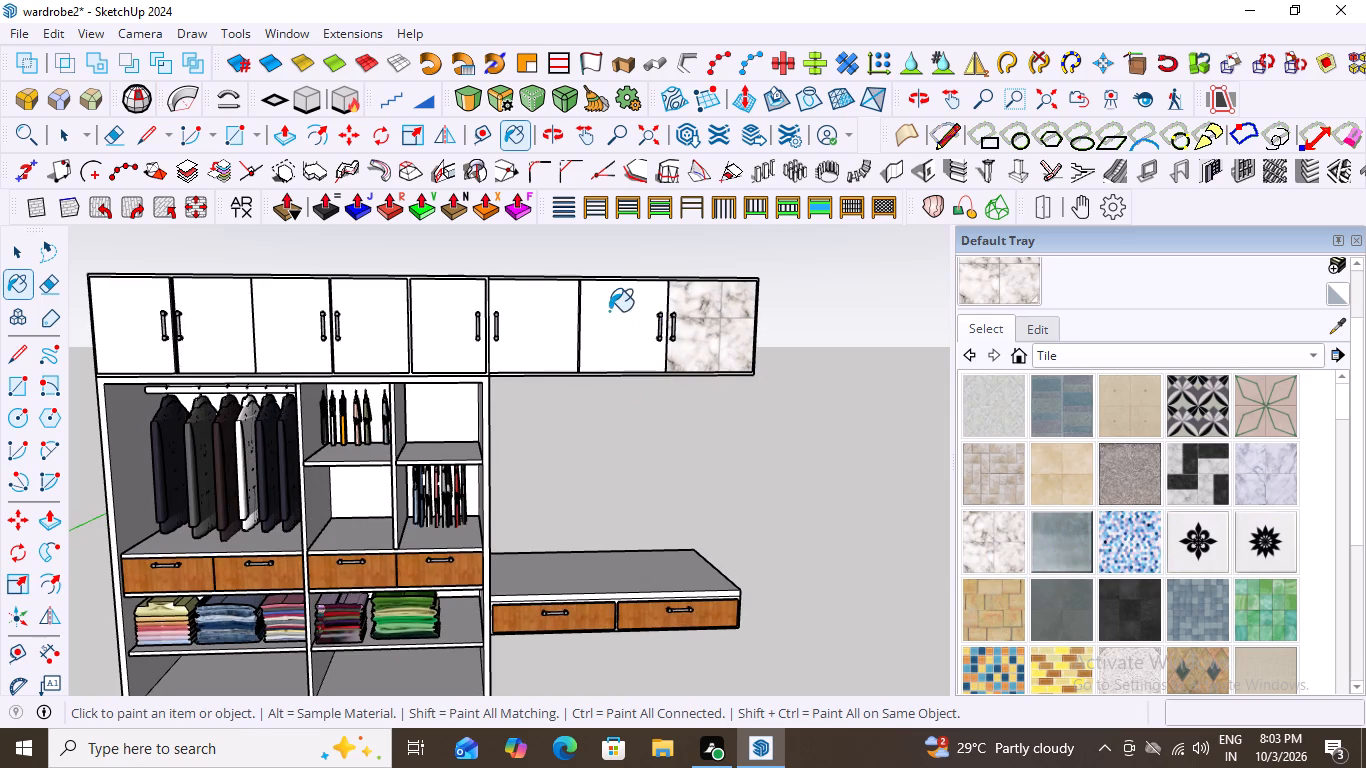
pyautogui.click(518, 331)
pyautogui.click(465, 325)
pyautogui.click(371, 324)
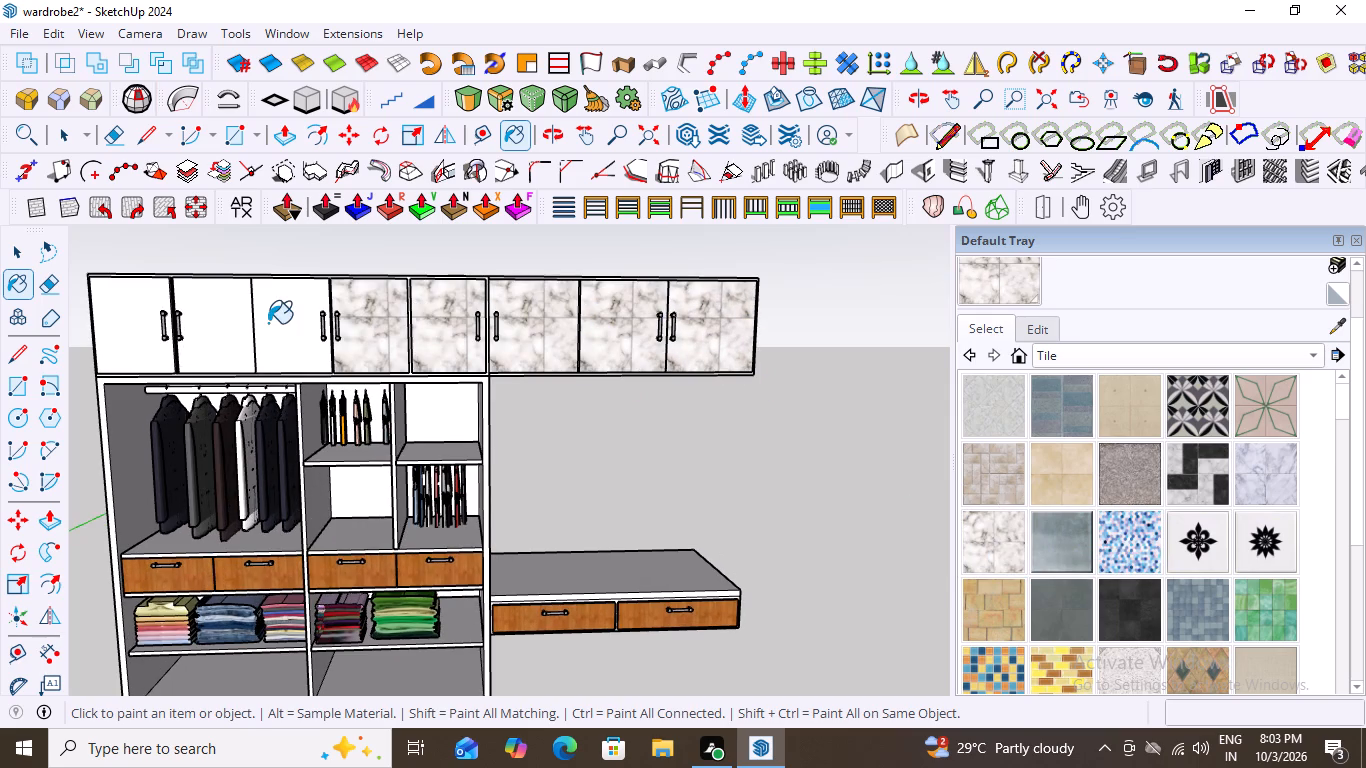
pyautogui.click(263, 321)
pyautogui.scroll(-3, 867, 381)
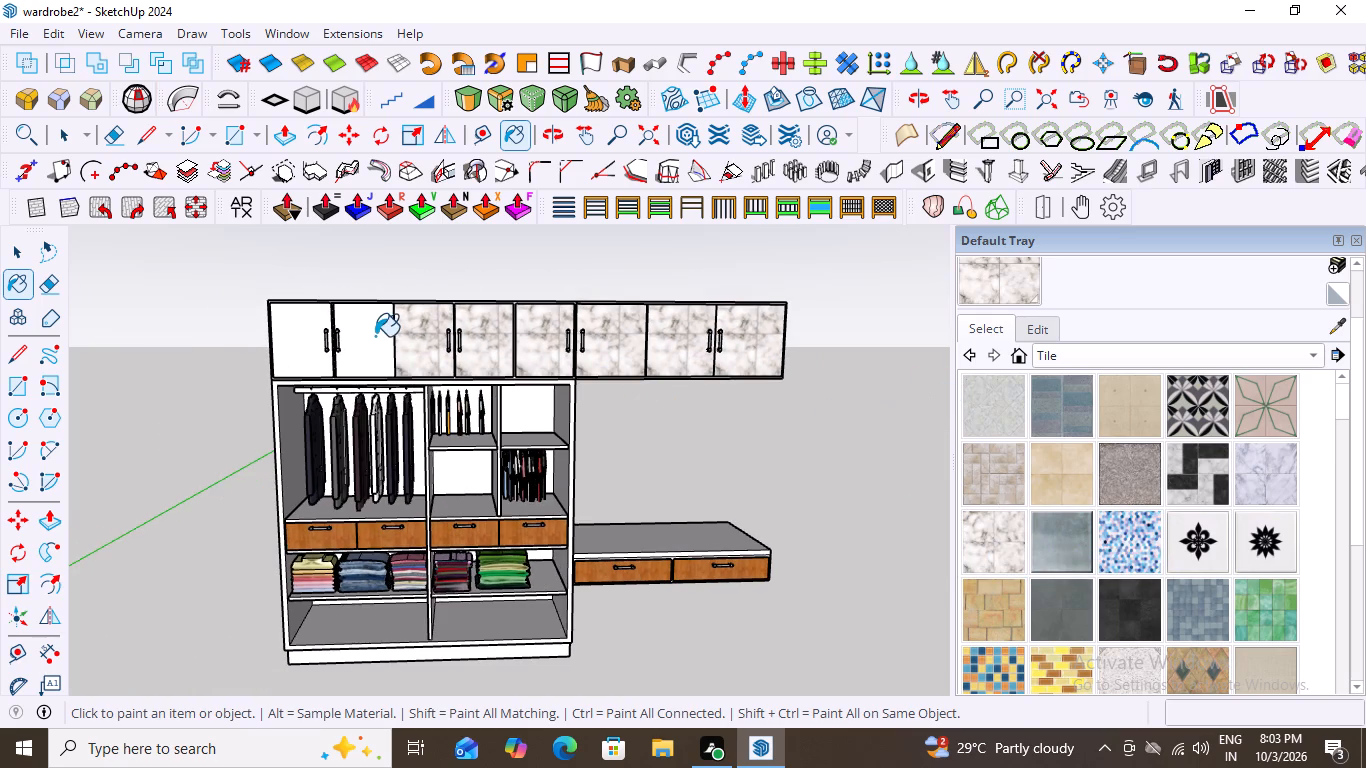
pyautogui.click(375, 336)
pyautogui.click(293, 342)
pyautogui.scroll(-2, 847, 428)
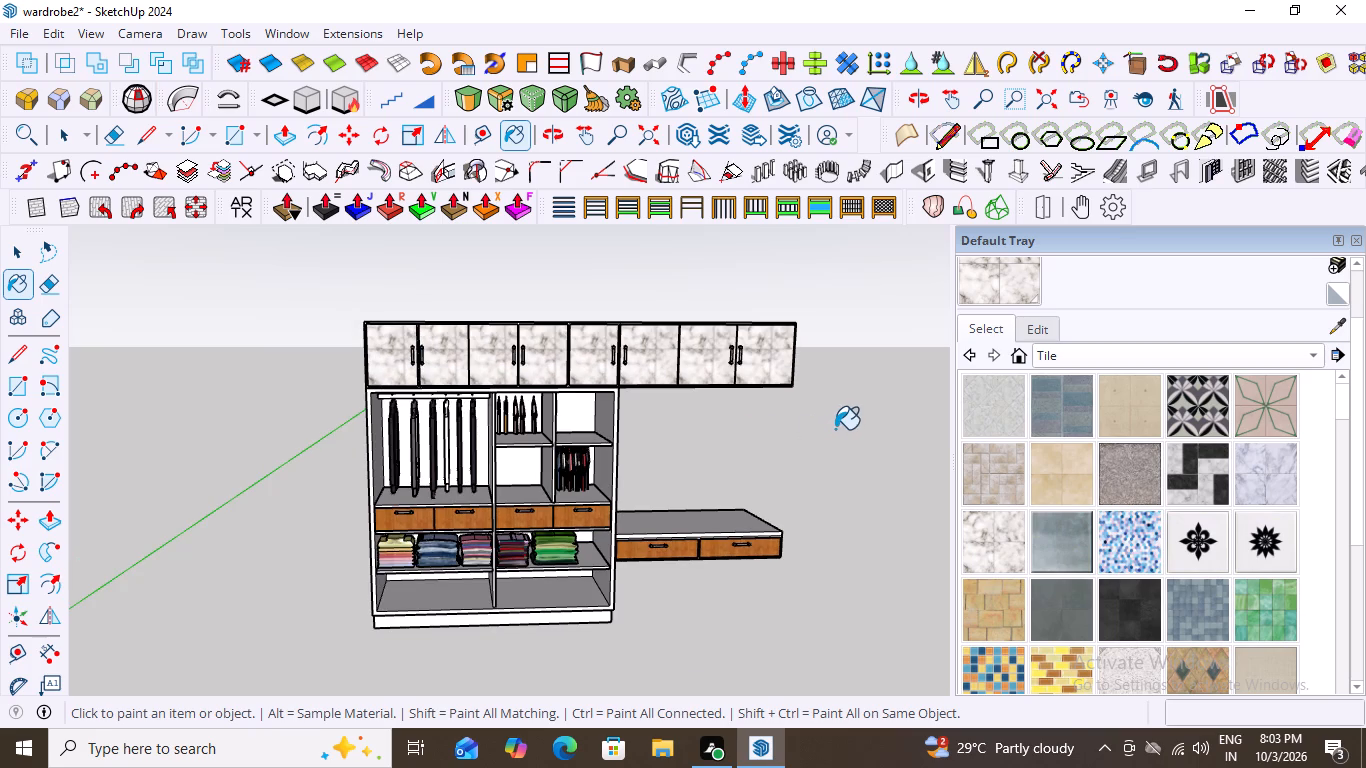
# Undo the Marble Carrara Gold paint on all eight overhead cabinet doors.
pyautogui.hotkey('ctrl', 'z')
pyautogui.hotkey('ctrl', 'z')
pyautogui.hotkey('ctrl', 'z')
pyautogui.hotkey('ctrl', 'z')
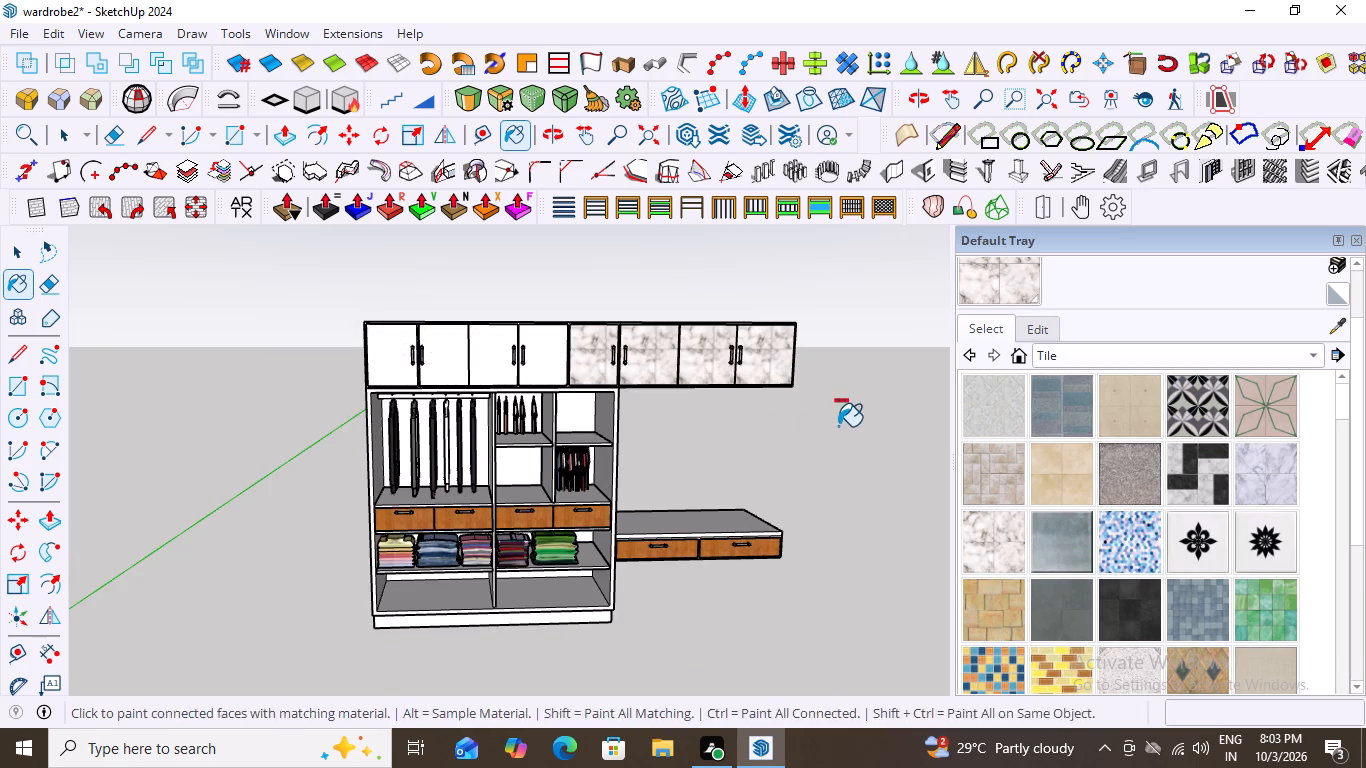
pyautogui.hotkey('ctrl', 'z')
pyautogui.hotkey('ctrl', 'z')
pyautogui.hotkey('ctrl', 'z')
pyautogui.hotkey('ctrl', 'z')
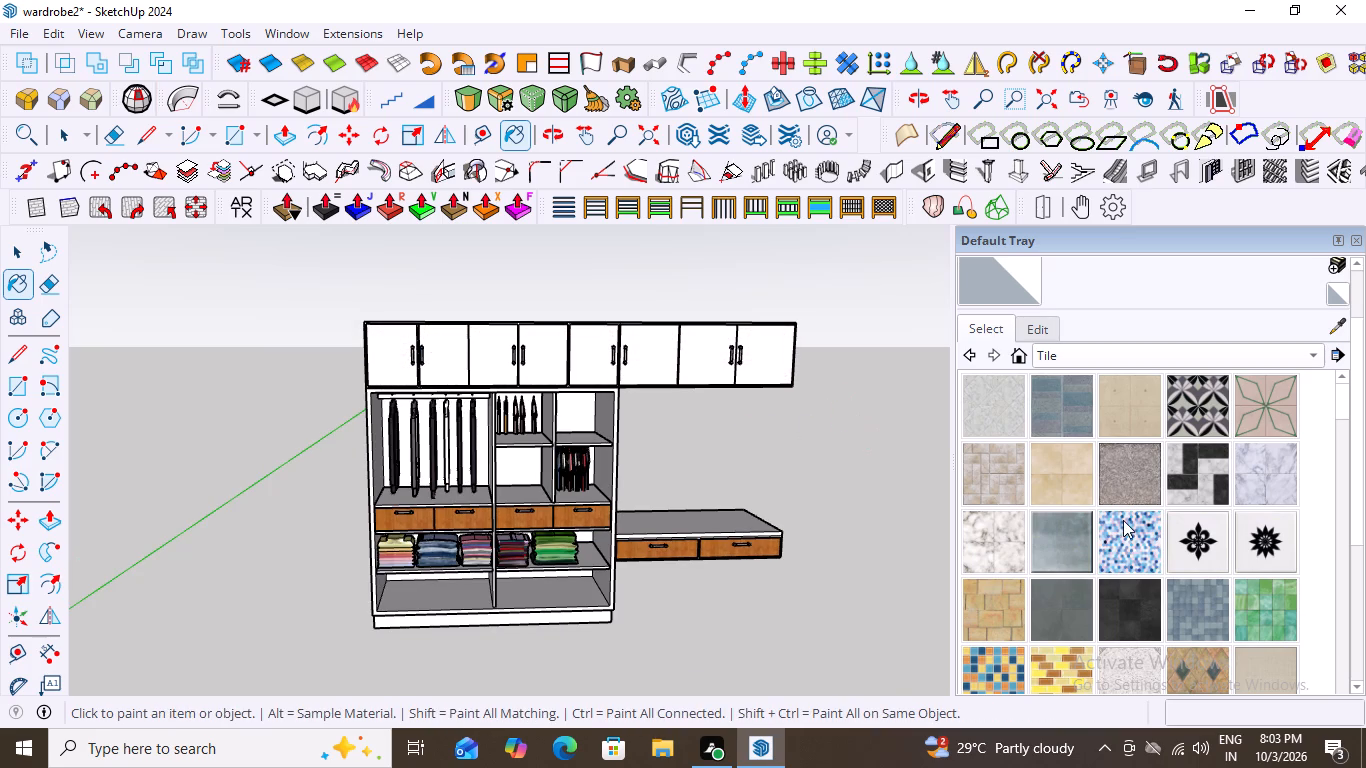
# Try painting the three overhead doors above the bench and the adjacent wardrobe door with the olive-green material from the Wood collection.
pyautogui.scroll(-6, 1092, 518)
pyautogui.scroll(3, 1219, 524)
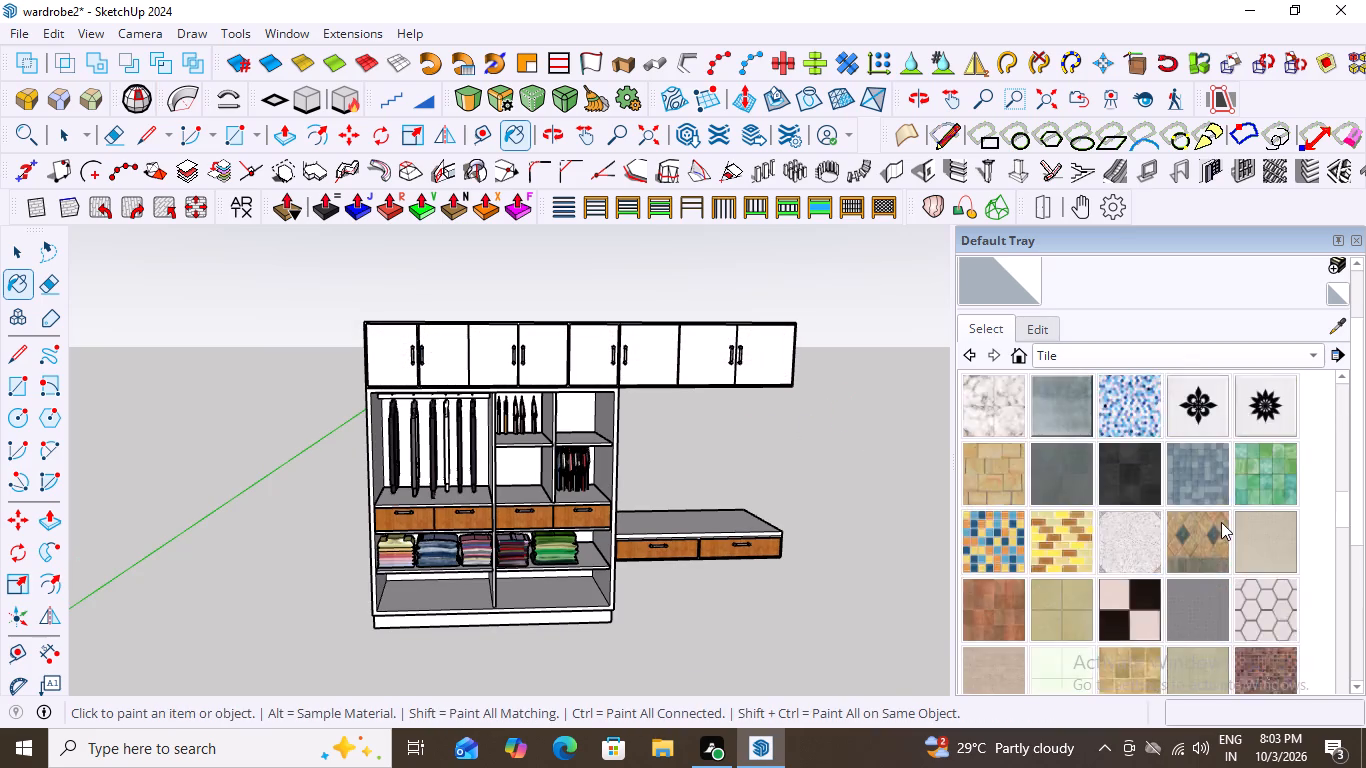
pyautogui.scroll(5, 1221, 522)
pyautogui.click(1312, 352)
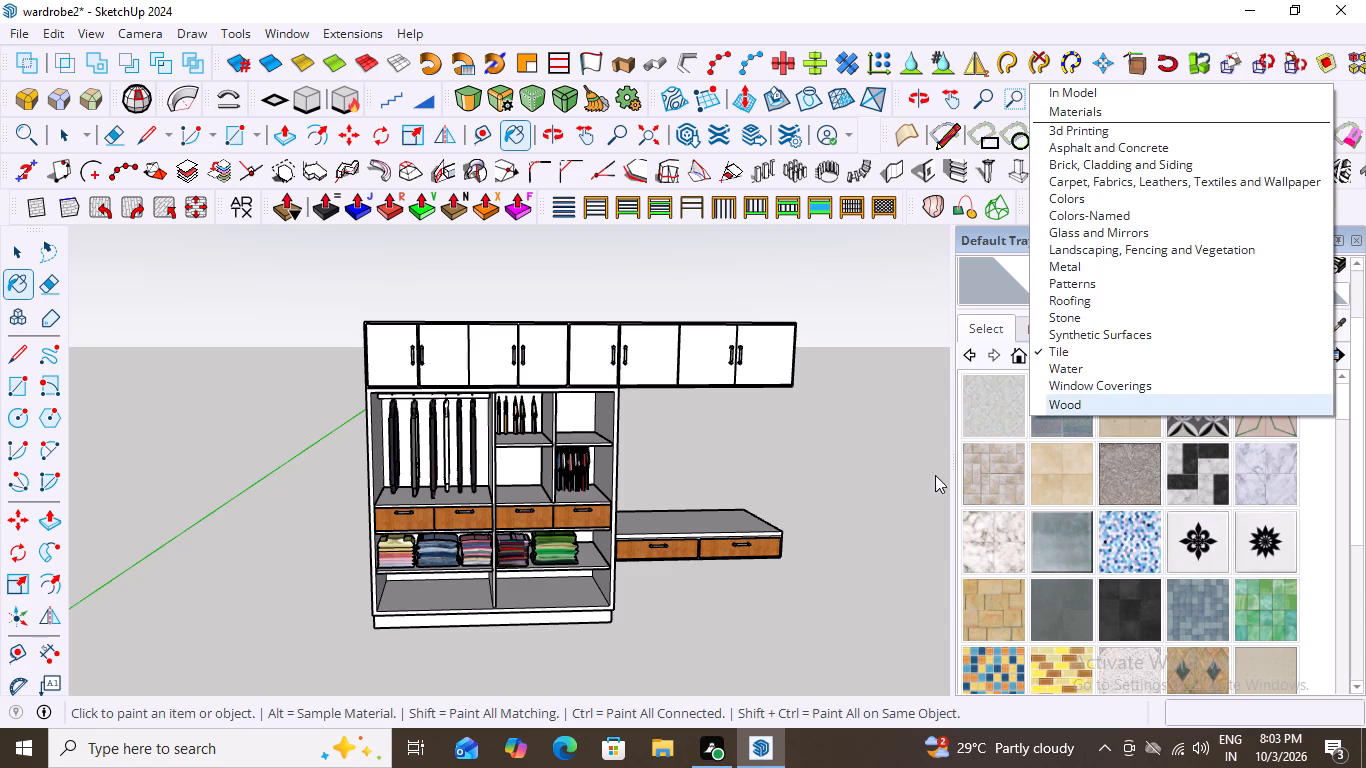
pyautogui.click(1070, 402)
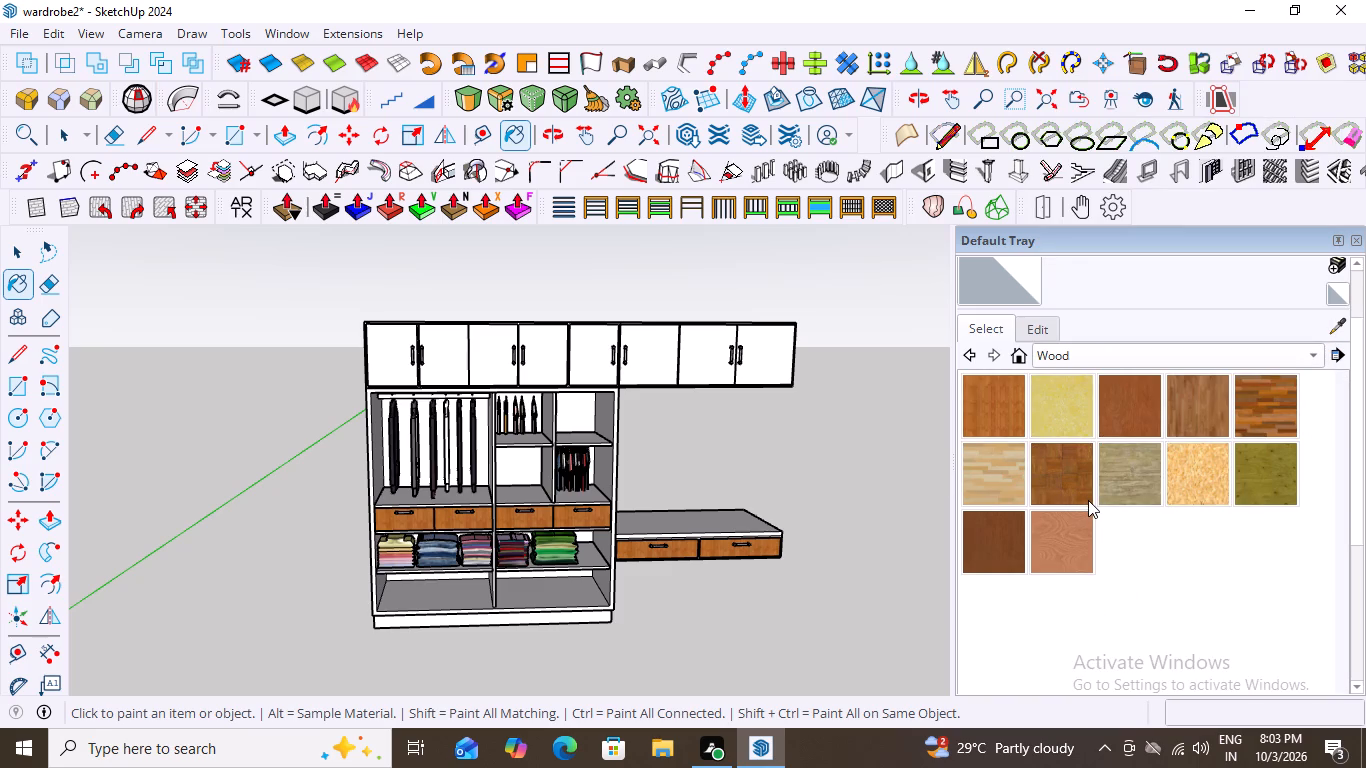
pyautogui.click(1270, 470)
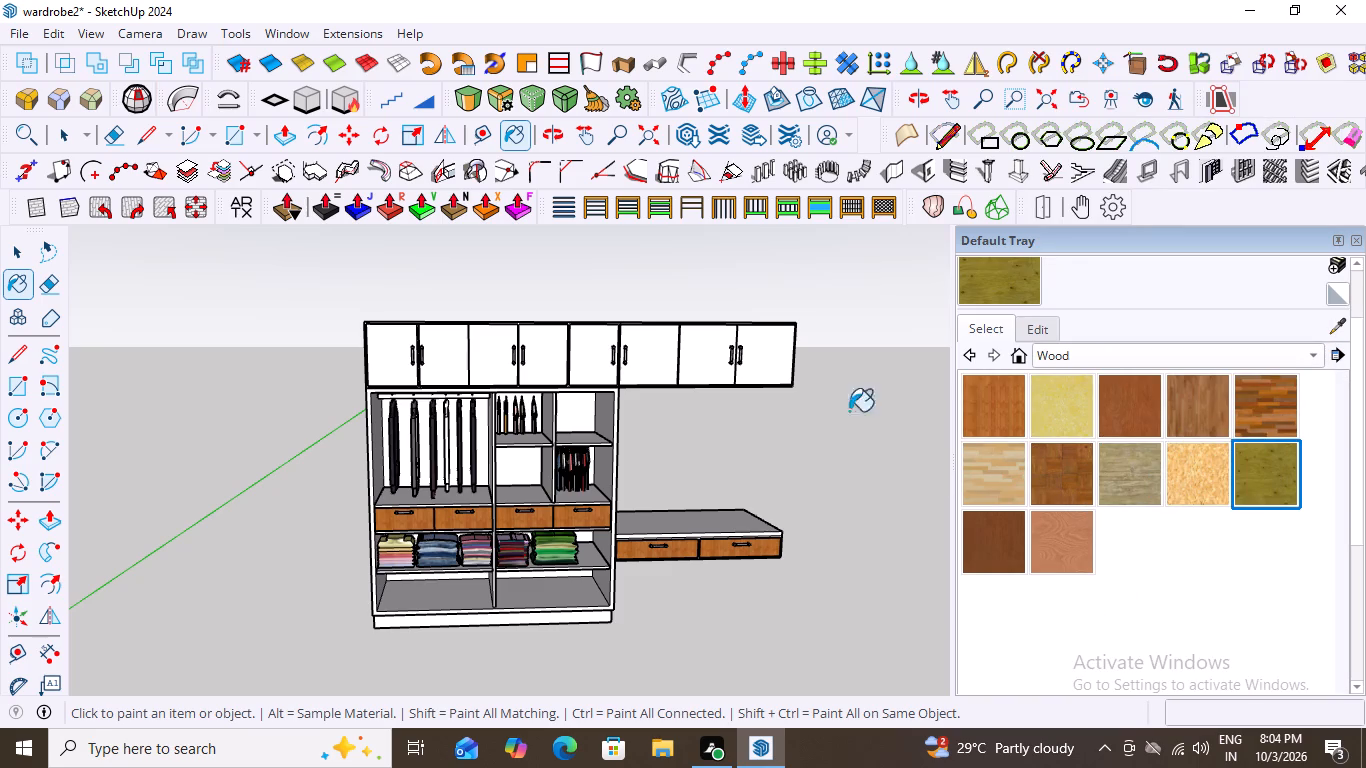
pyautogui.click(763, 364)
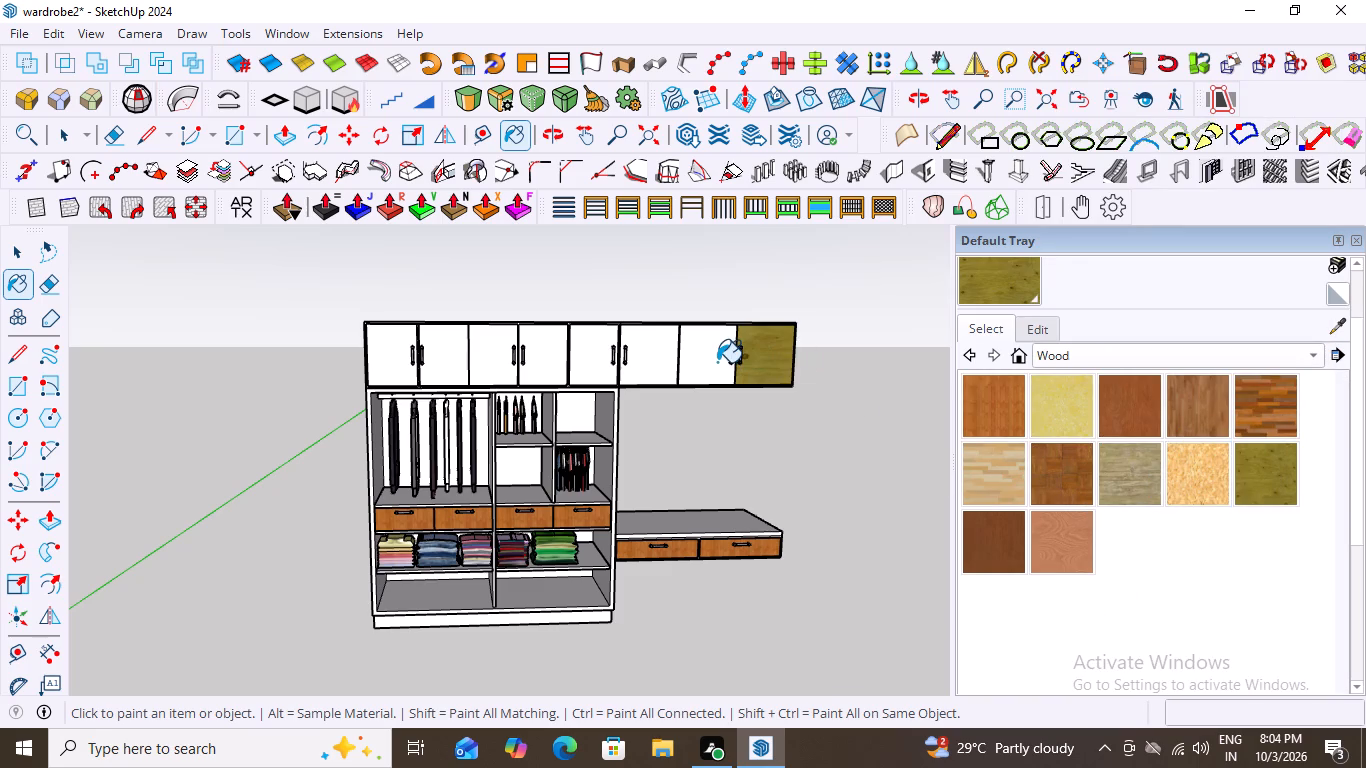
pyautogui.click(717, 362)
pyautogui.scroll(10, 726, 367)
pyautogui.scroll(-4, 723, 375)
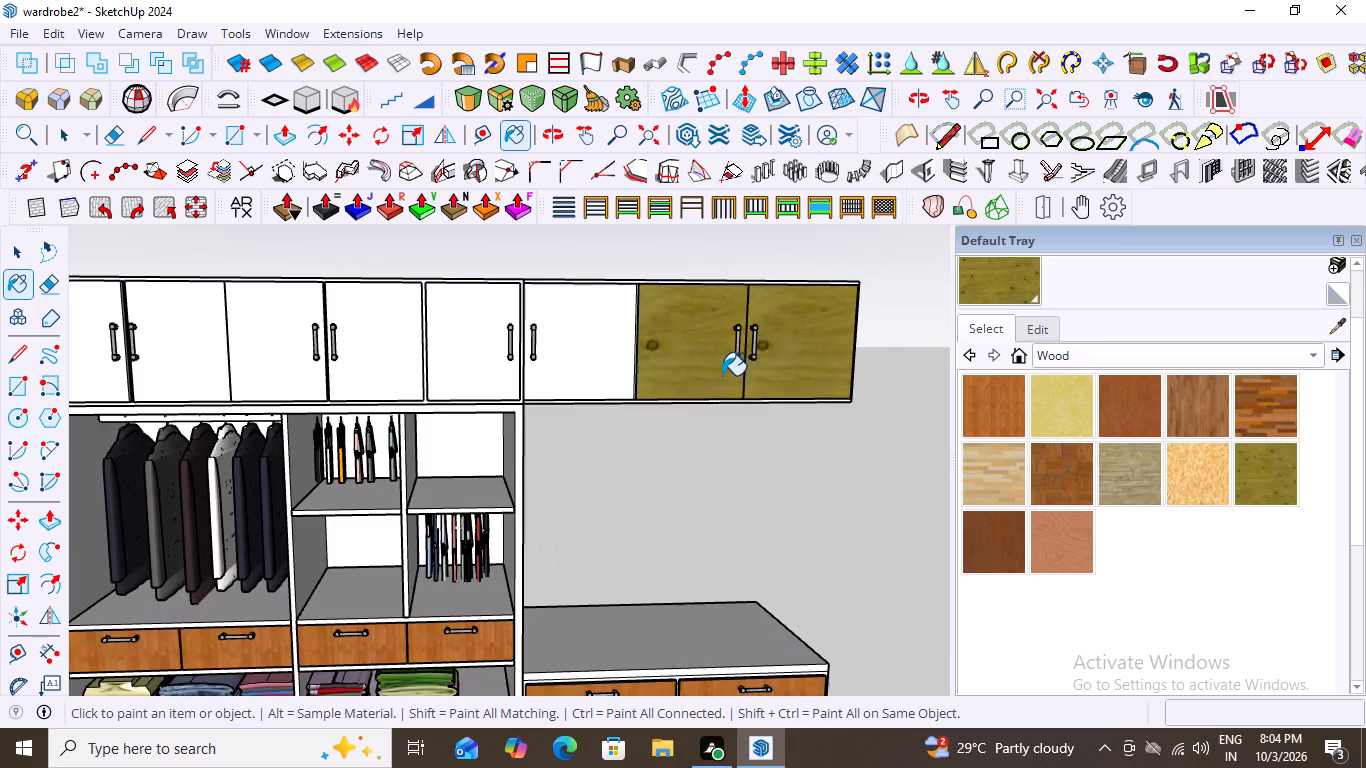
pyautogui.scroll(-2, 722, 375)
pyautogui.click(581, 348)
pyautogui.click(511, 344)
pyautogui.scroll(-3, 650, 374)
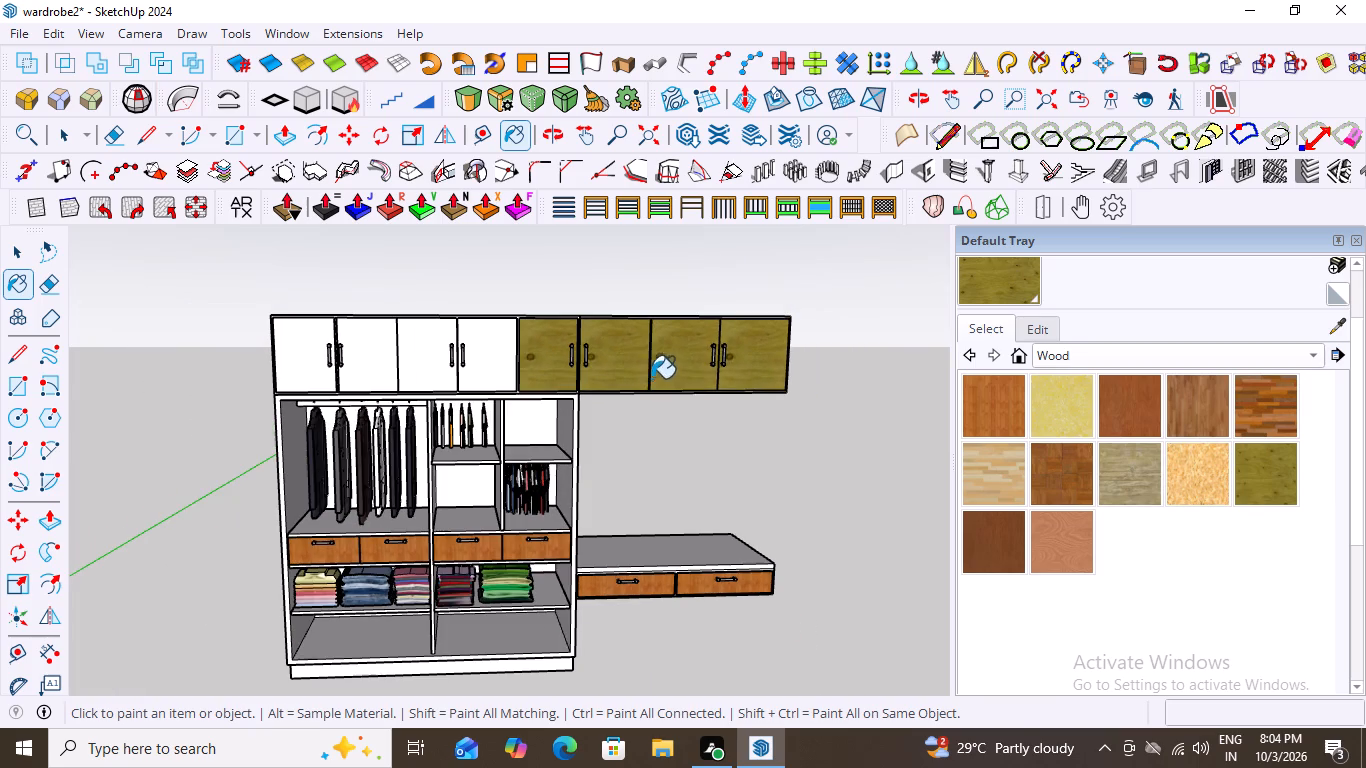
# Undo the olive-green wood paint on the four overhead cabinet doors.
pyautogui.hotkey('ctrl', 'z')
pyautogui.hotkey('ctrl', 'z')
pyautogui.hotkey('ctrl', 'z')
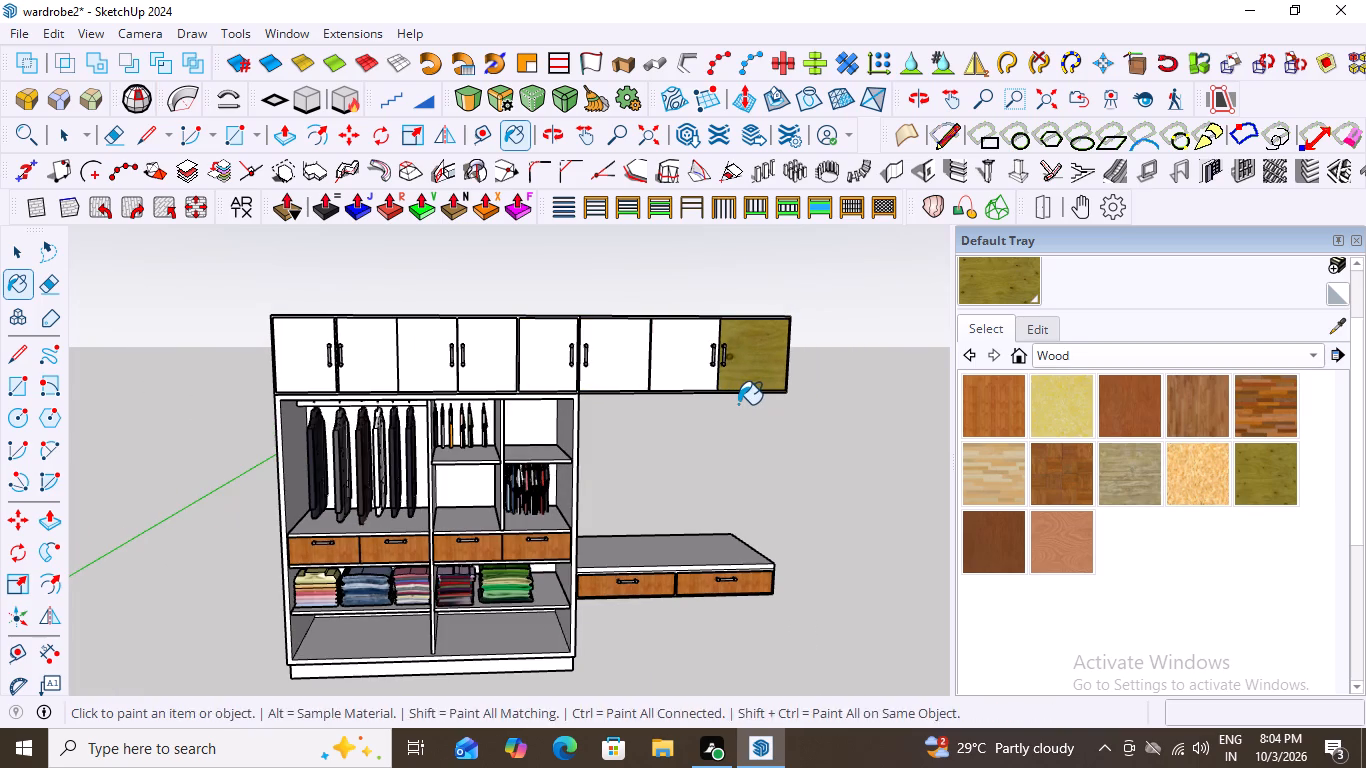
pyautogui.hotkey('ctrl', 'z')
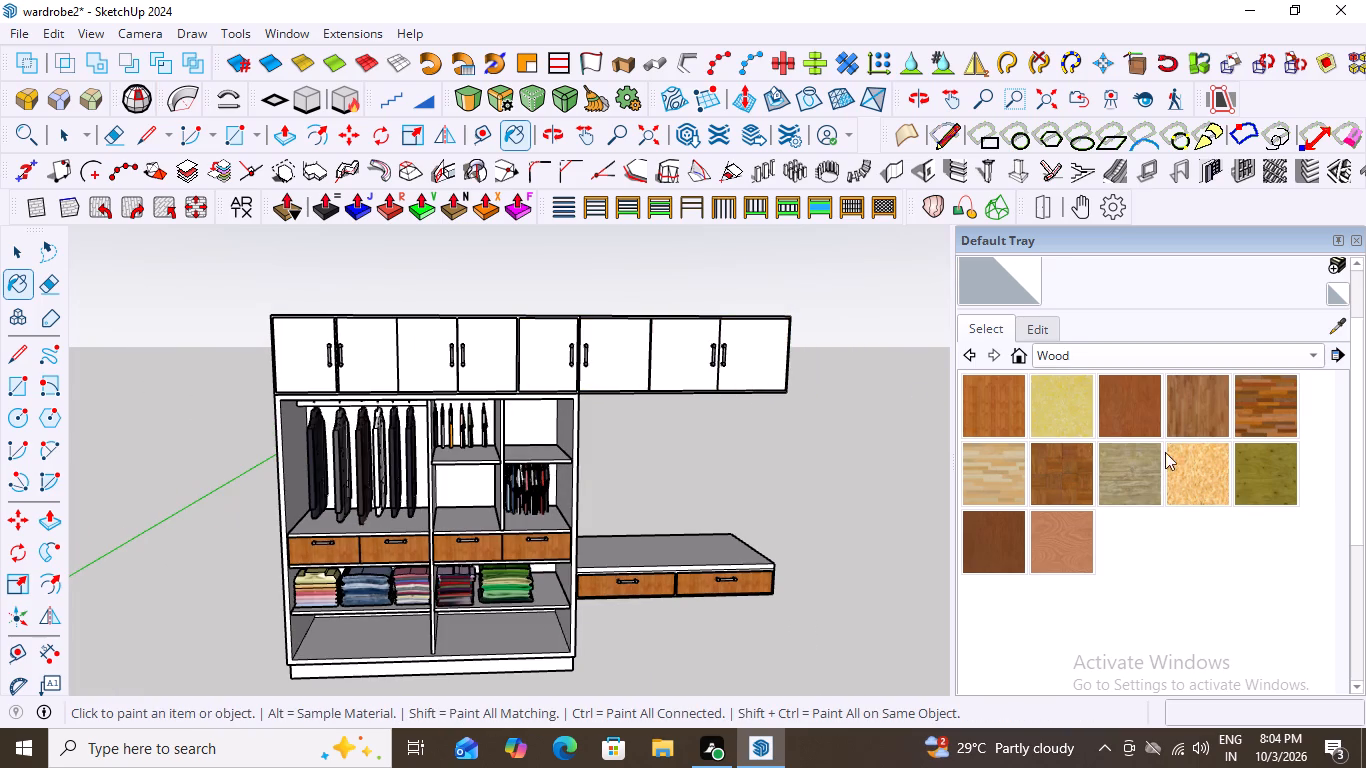
# Paint all eight overhead cabinet doors with the light reddish-brown wood material from the Wood collection.
pyautogui.click(1079, 538)
pyautogui.click(756, 371)
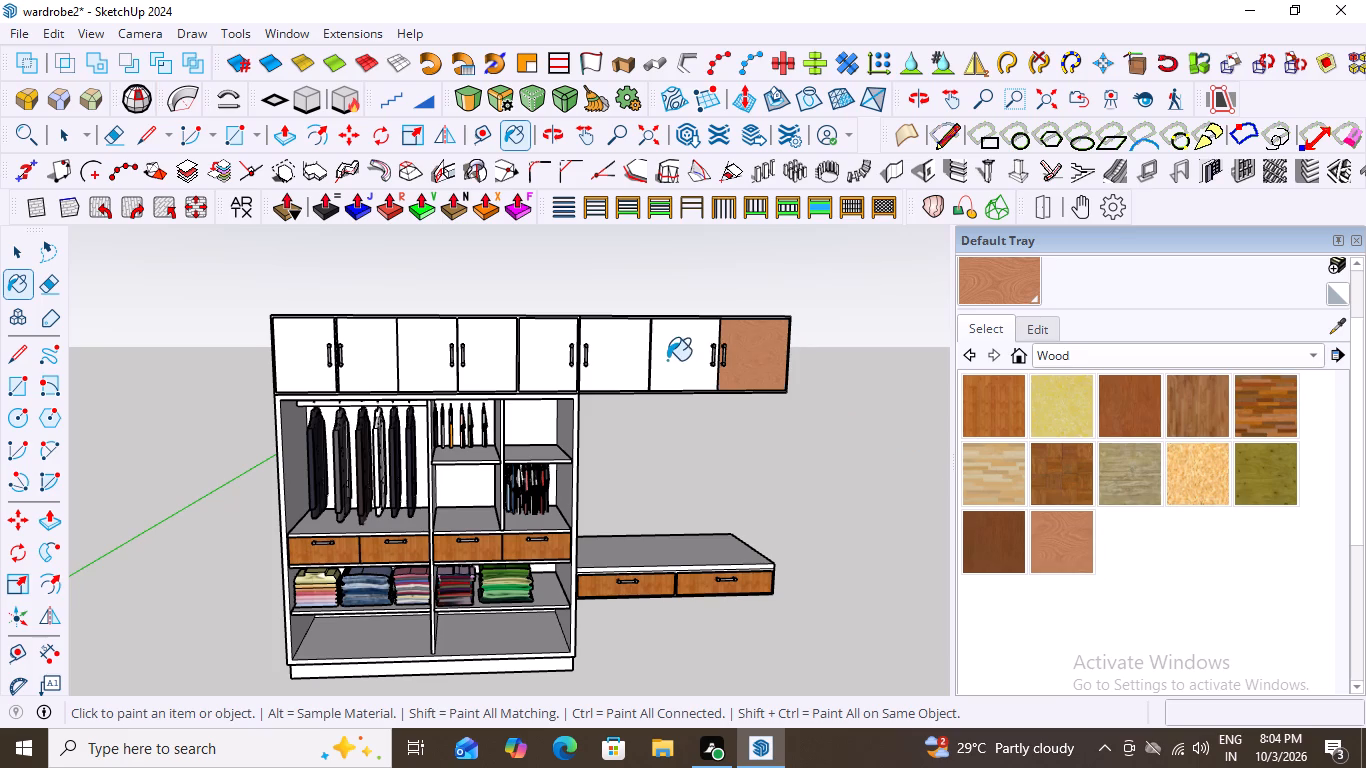
pyautogui.click(667, 359)
pyautogui.scroll(3, 755, 402)
pyautogui.click(557, 324)
pyautogui.click(476, 325)
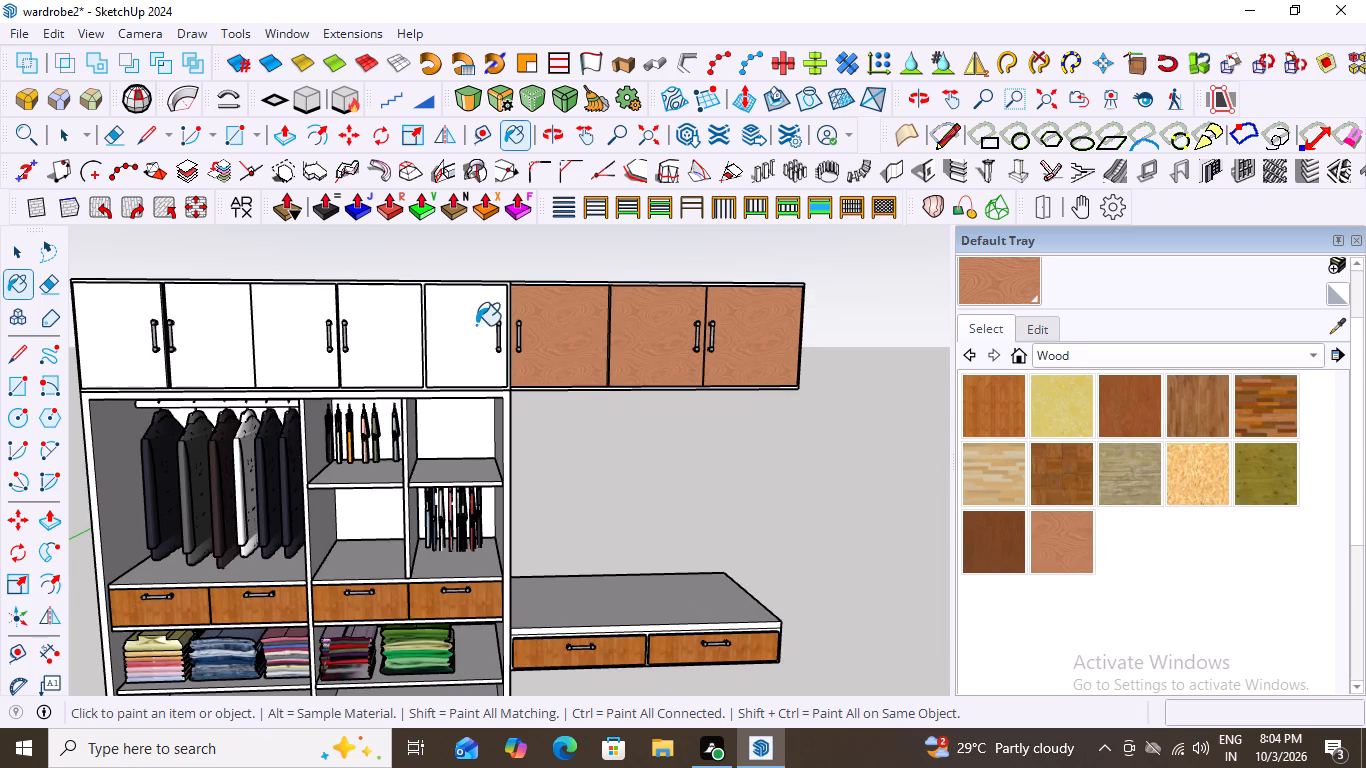
pyautogui.scroll(-2, 794, 370)
pyautogui.click(460, 344)
pyautogui.click(380, 336)
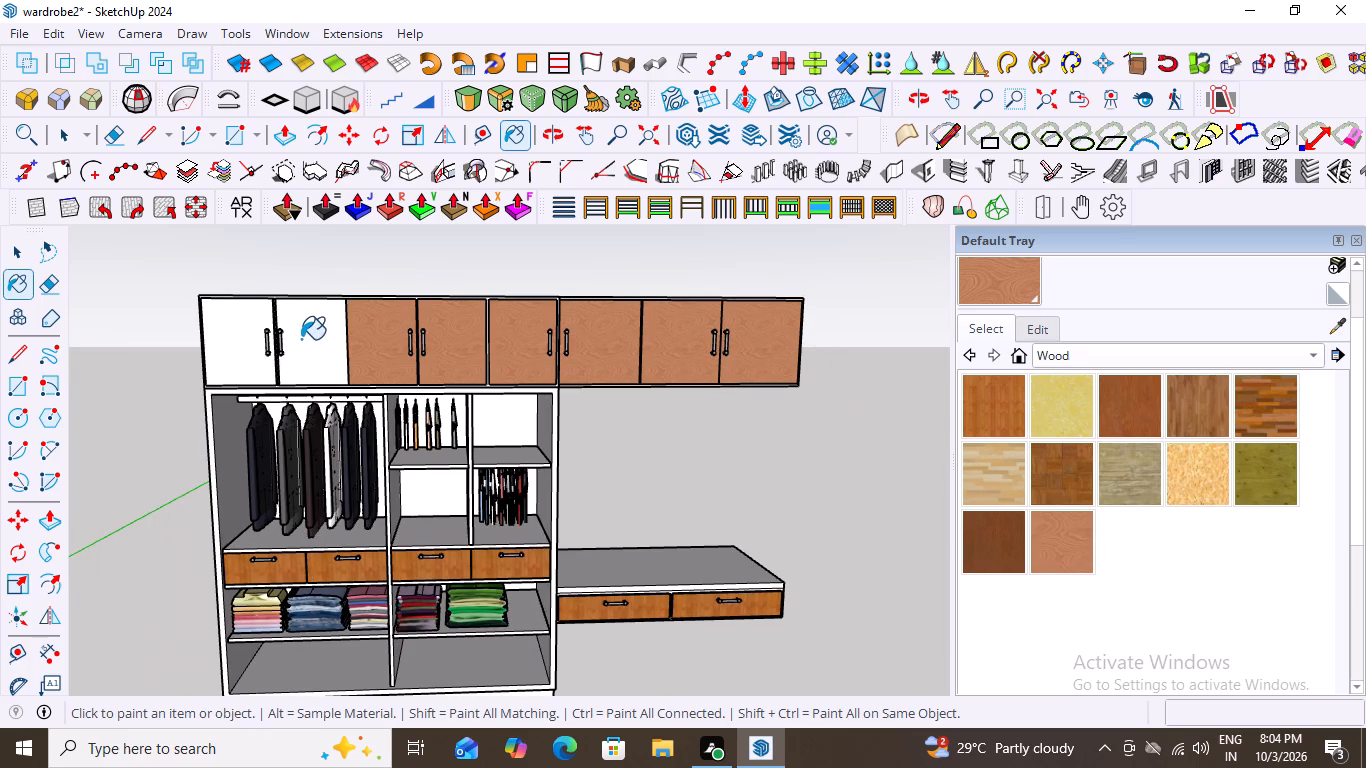
pyautogui.click(301, 339)
pyautogui.click(210, 337)
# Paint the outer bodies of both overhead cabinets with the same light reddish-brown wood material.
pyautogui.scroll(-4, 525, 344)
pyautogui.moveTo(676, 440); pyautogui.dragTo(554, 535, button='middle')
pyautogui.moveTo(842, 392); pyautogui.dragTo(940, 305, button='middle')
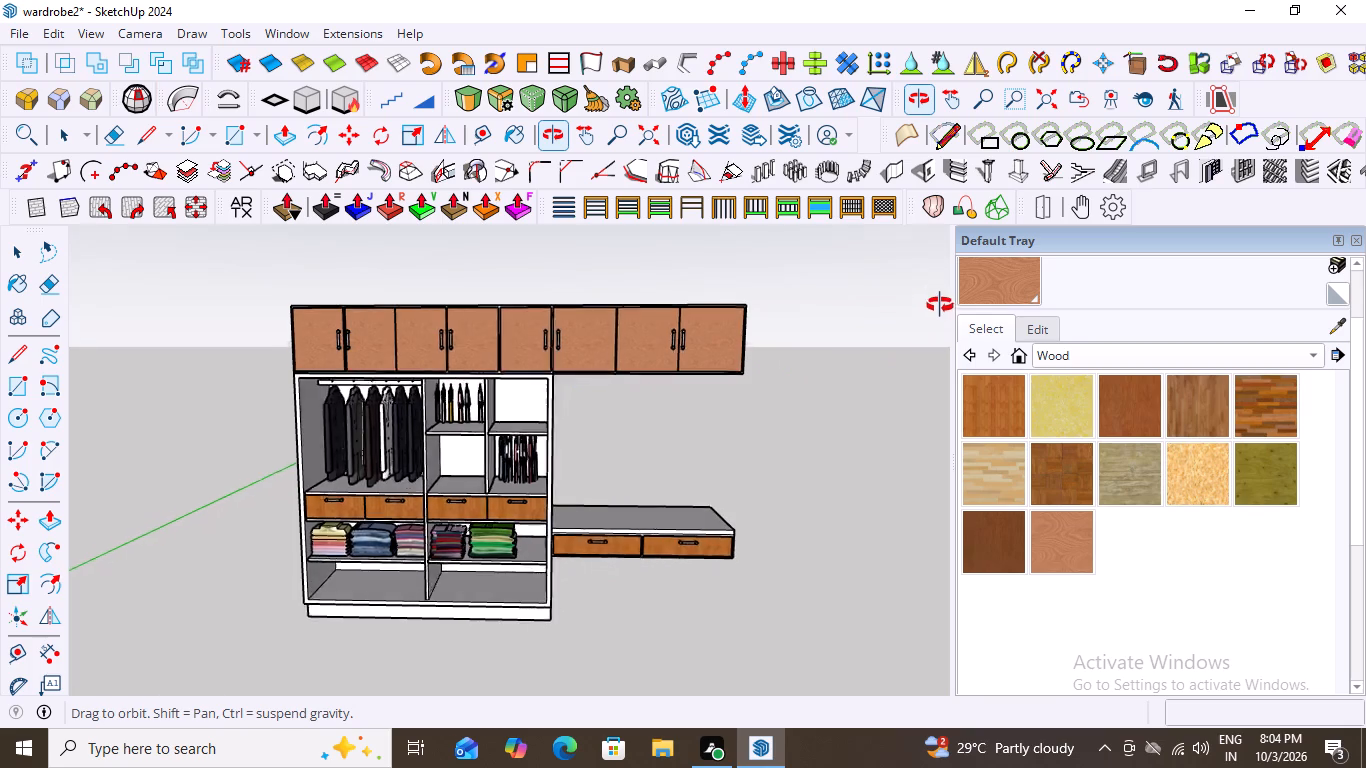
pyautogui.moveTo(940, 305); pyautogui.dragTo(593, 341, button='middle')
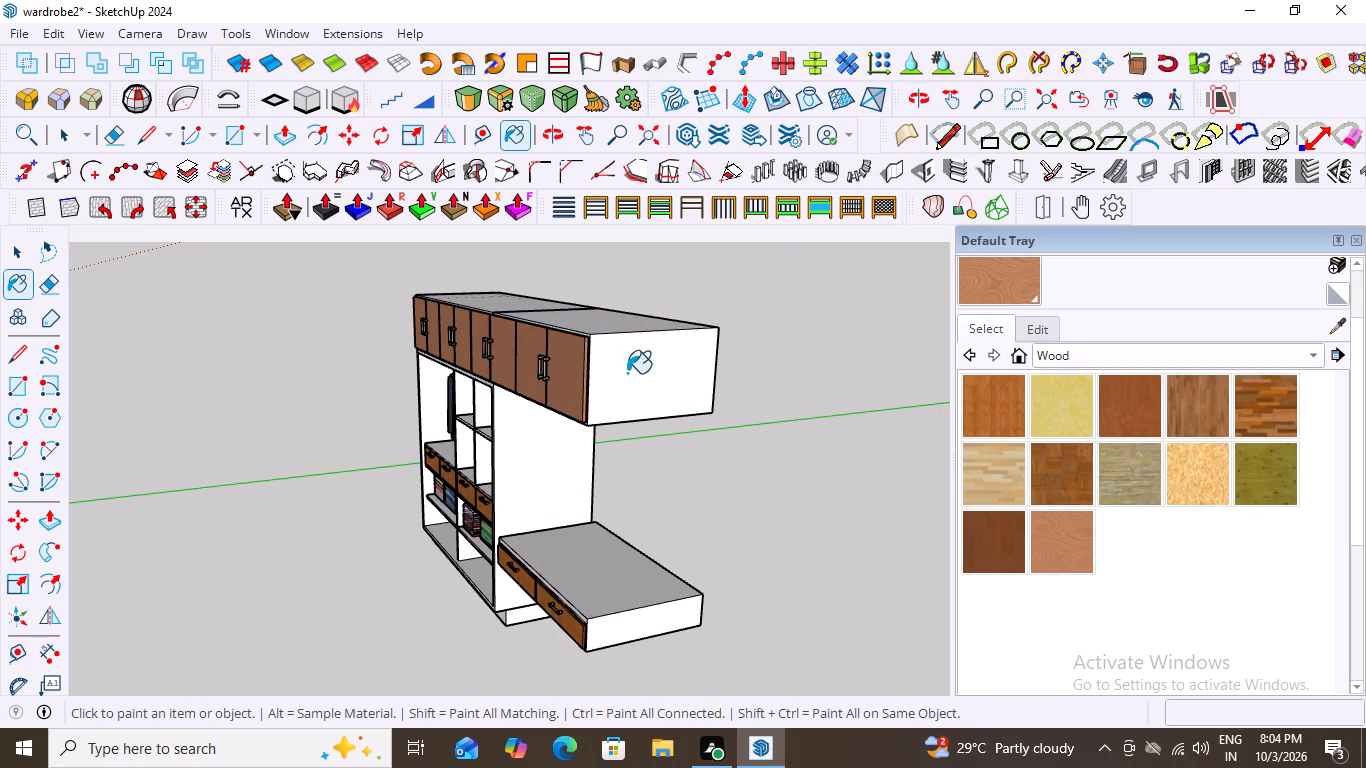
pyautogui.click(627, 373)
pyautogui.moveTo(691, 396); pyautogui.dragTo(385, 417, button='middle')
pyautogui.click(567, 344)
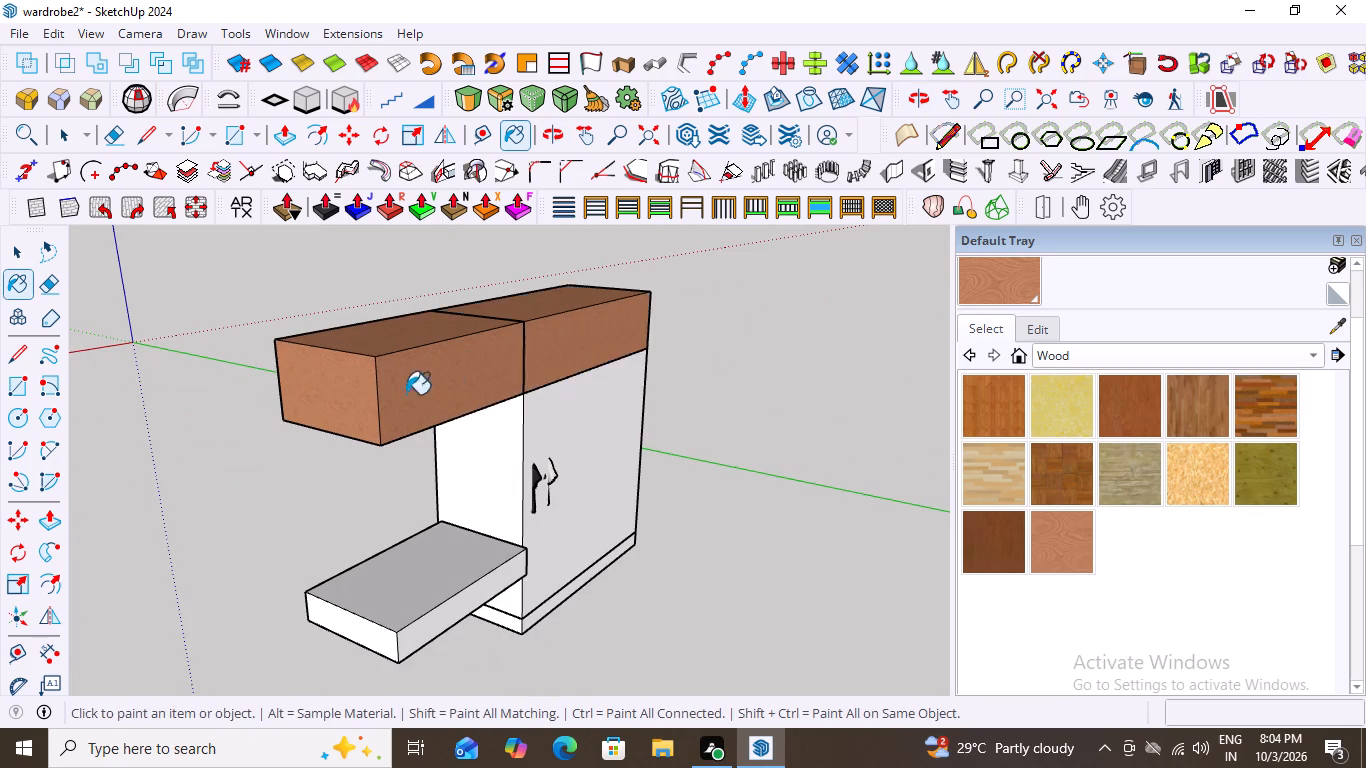
# Examine the wood finish on the overhead cabinets from the front, underside, side and top.
pyautogui.moveTo(572, 423); pyautogui.dragTo(992, 422, button='middle')
pyautogui.scroll(-1, 652, 426)
pyautogui.moveTo(692, 446); pyautogui.dragTo(899, 397, button='middle')
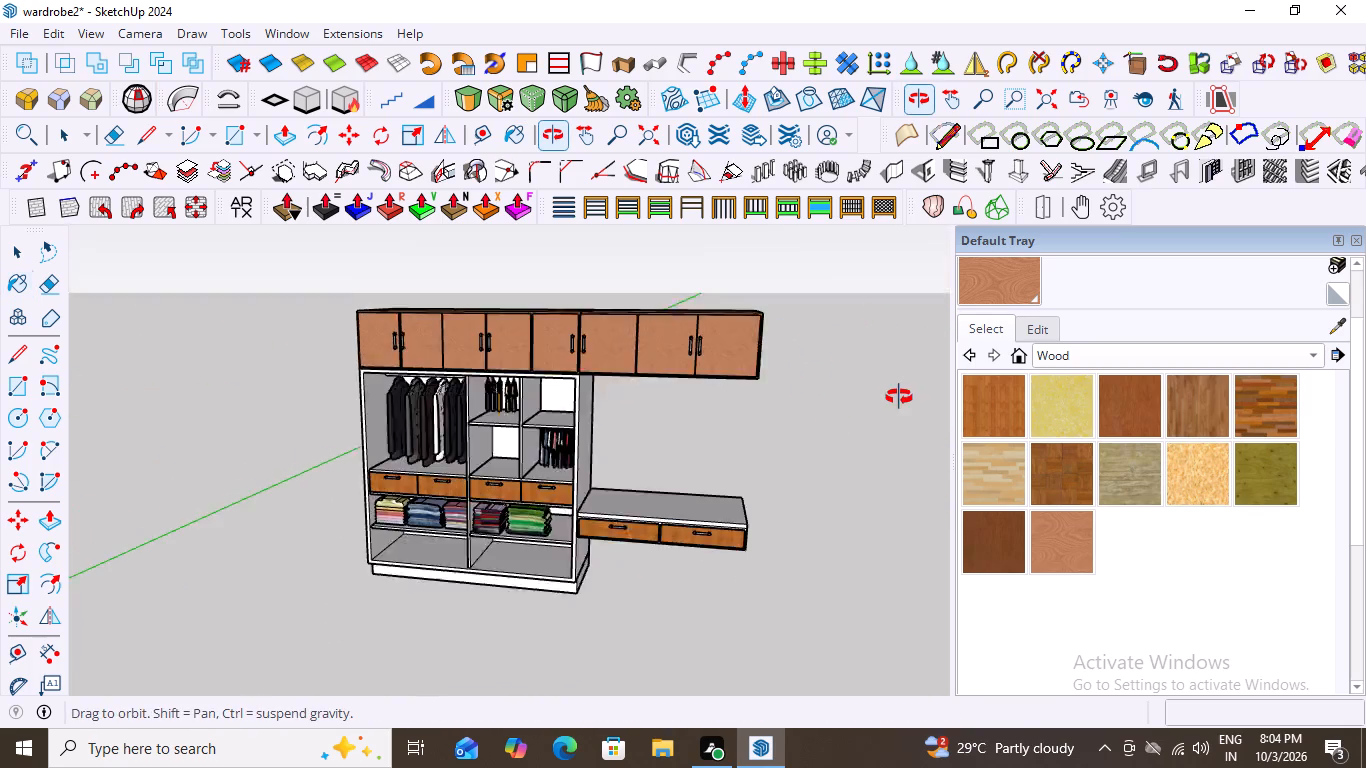
pyautogui.moveTo(899, 397); pyautogui.dragTo(905, 383, button='middle')
pyautogui.scroll(3, 605, 391)
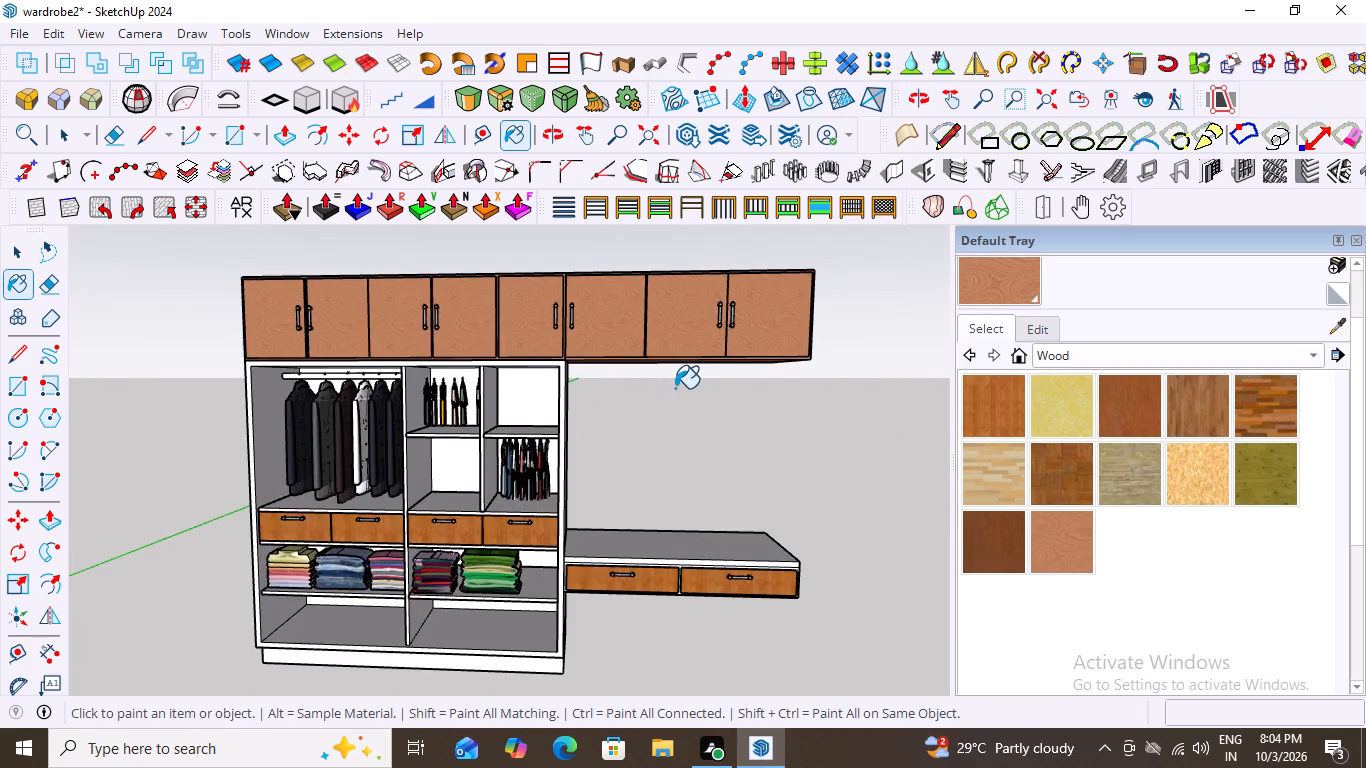
pyautogui.scroll(-5, 689, 382)
pyautogui.press('space')
pyautogui.click(757, 414)
pyautogui.scroll(1, 718, 500)
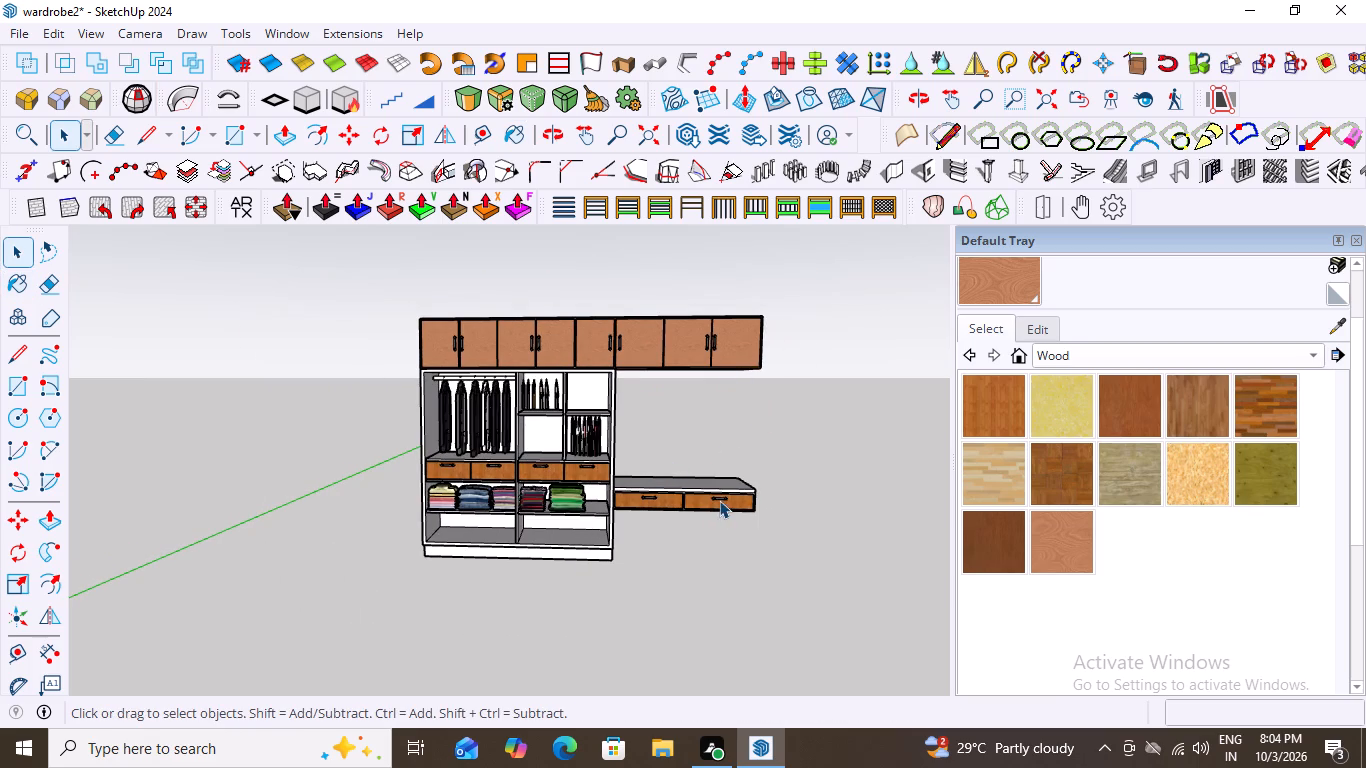
pyautogui.scroll(1, 719, 500)
pyautogui.moveTo(583, 329); pyautogui.dragTo(596, 401, button='middle')
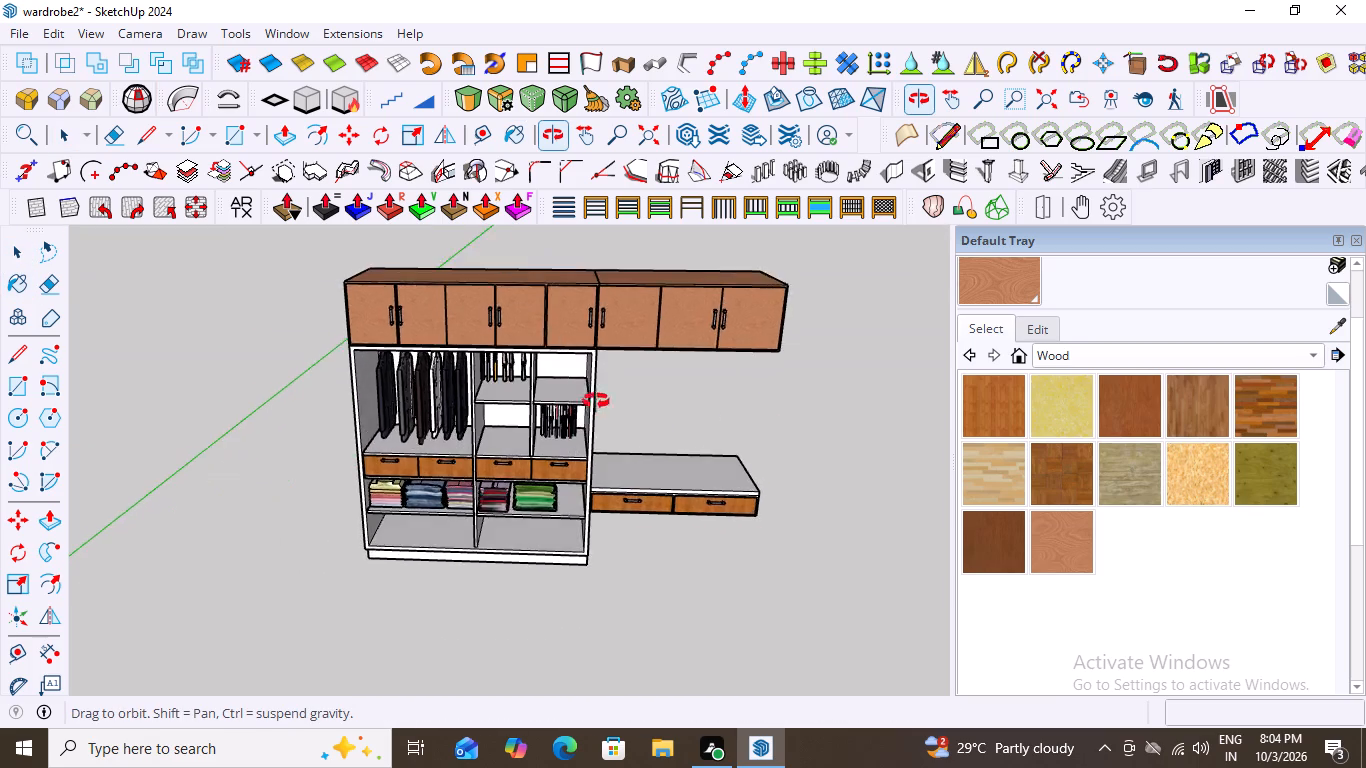
pyautogui.moveTo(596, 401); pyautogui.dragTo(638, 318, button='middle')
pyautogui.scroll(2, 661, 415)
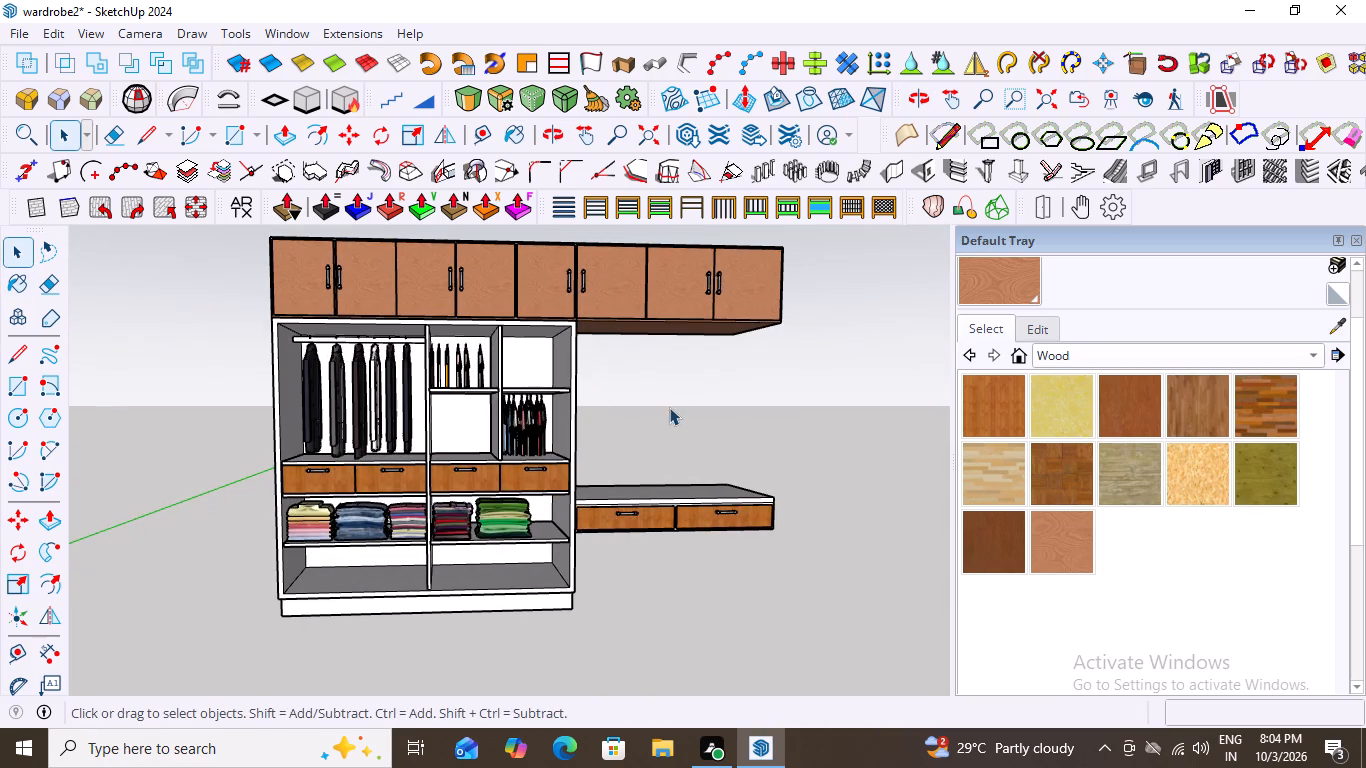
pyautogui.scroll(-3, 561, 381)
pyautogui.moveTo(652, 359); pyautogui.dragTo(255, 381, button='middle')
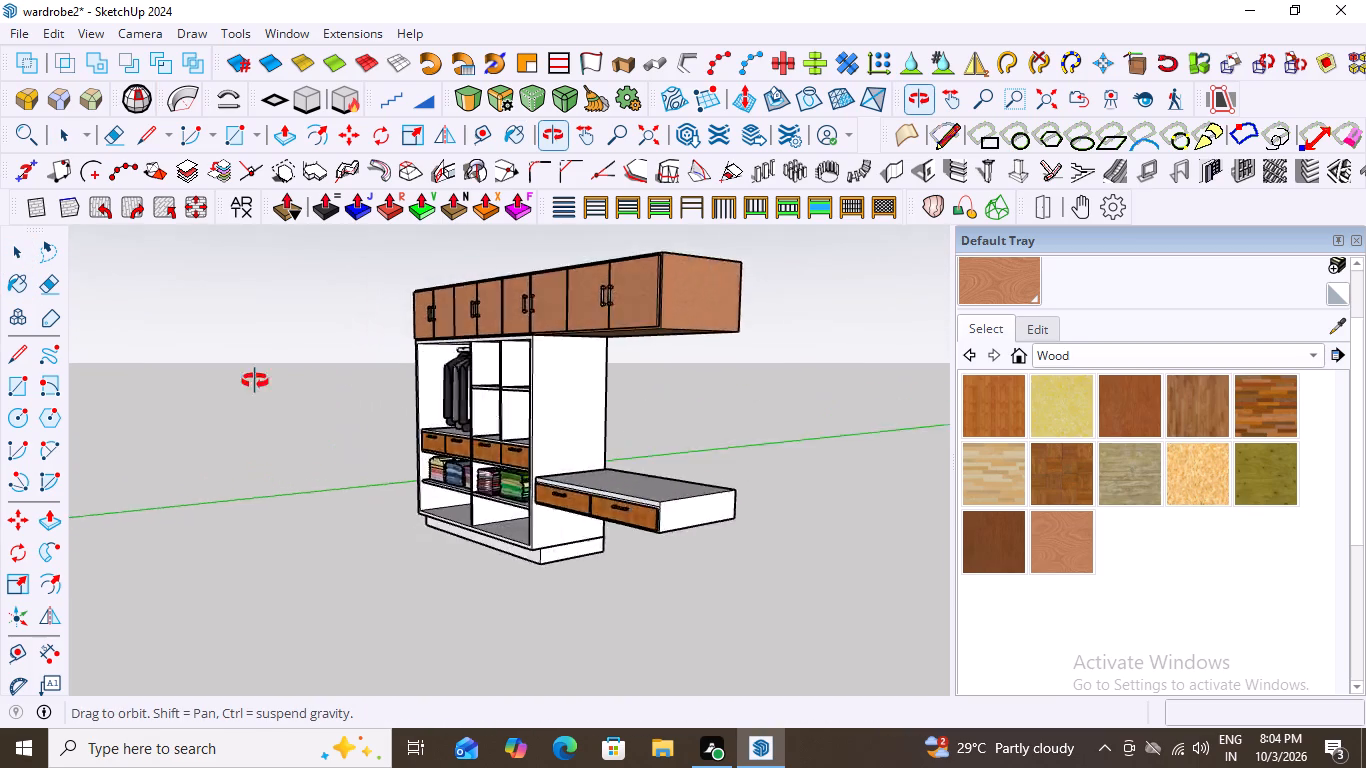
pyautogui.moveTo(255, 381); pyautogui.dragTo(300, 508, button='middle')
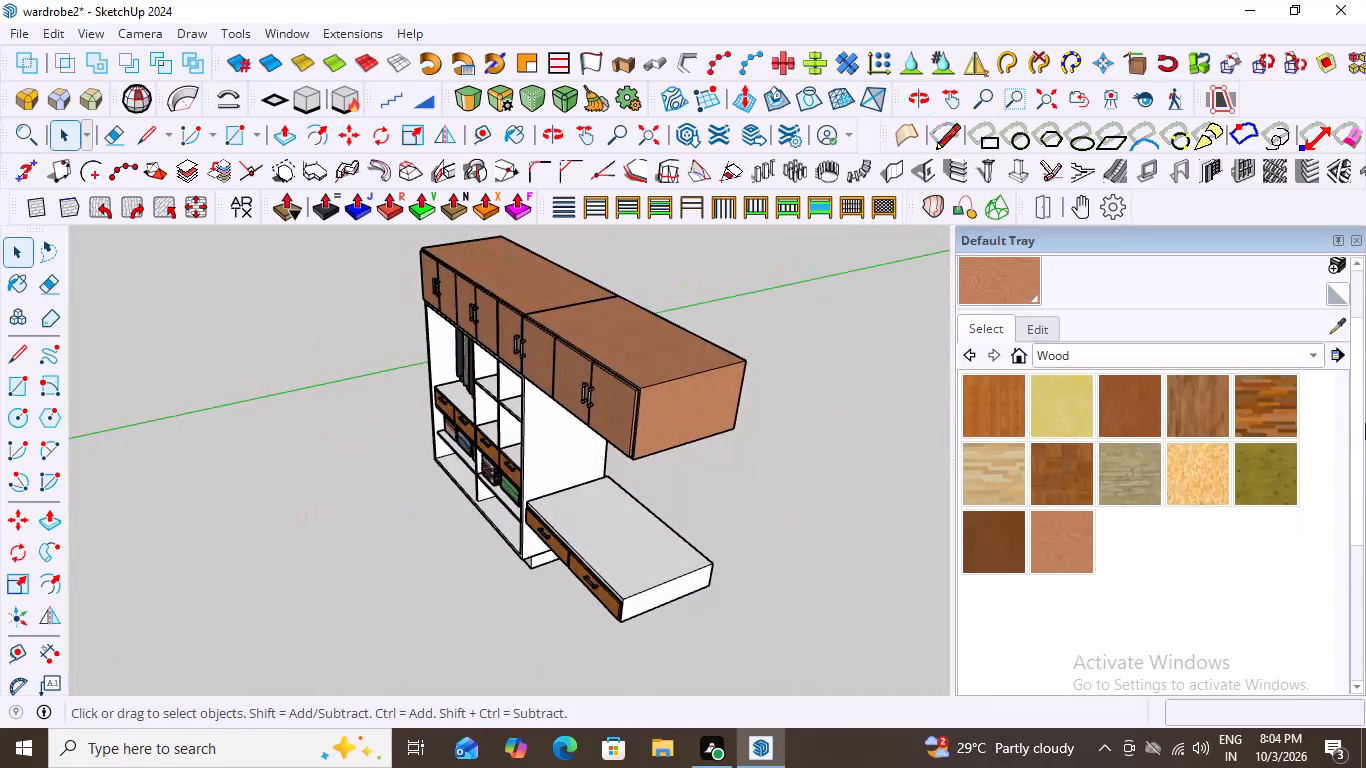
# Paint the outer bodies of both overhead cabinets with a dark grey from the Colors collection.
pyautogui.click(1320, 352)
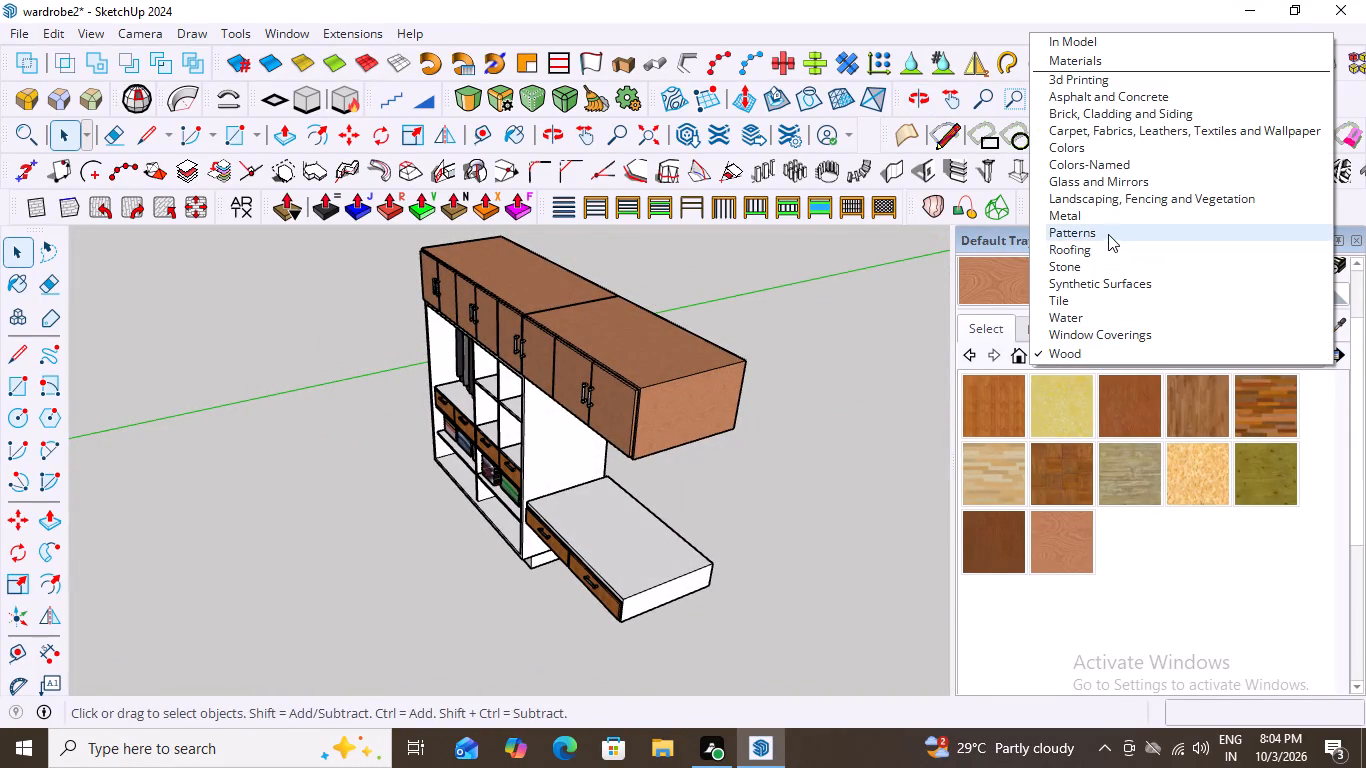
pyautogui.click(1079, 147)
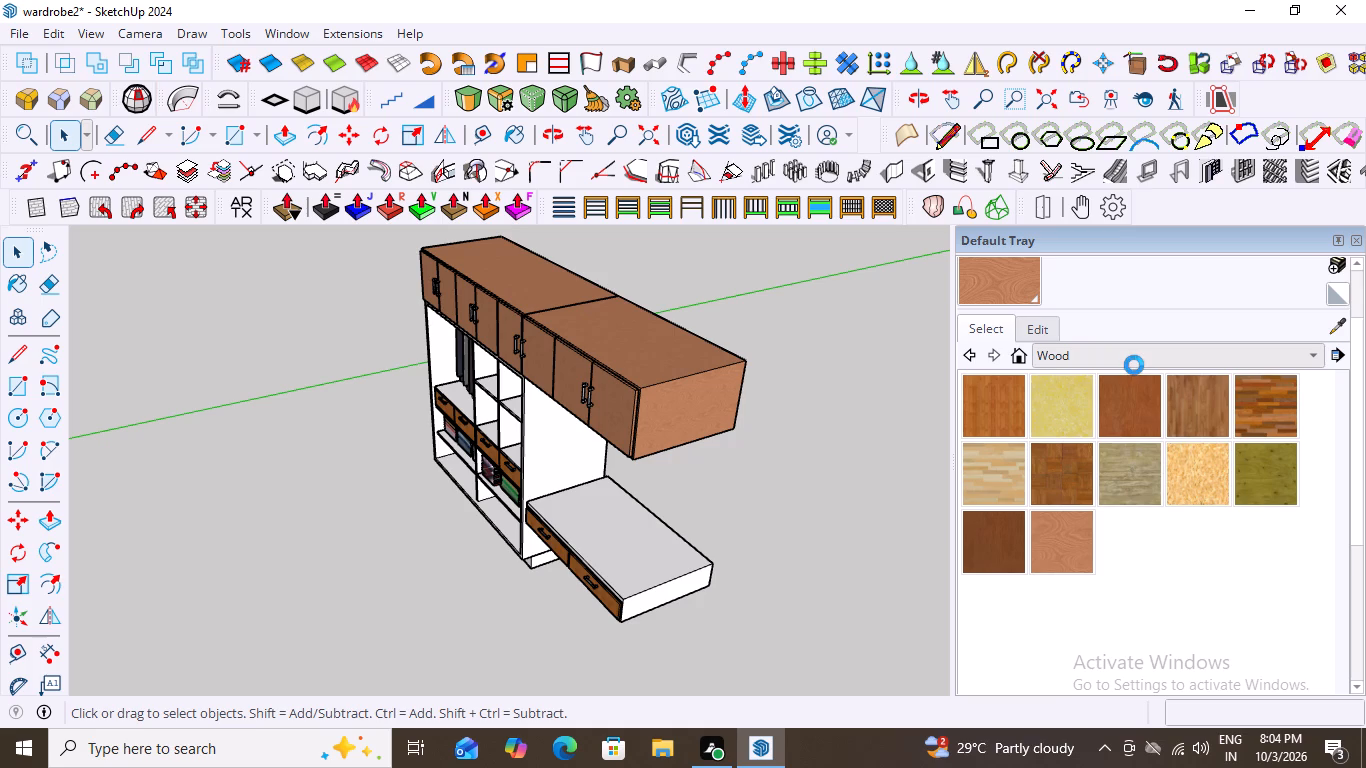
pyautogui.scroll(-10, 1156, 426)
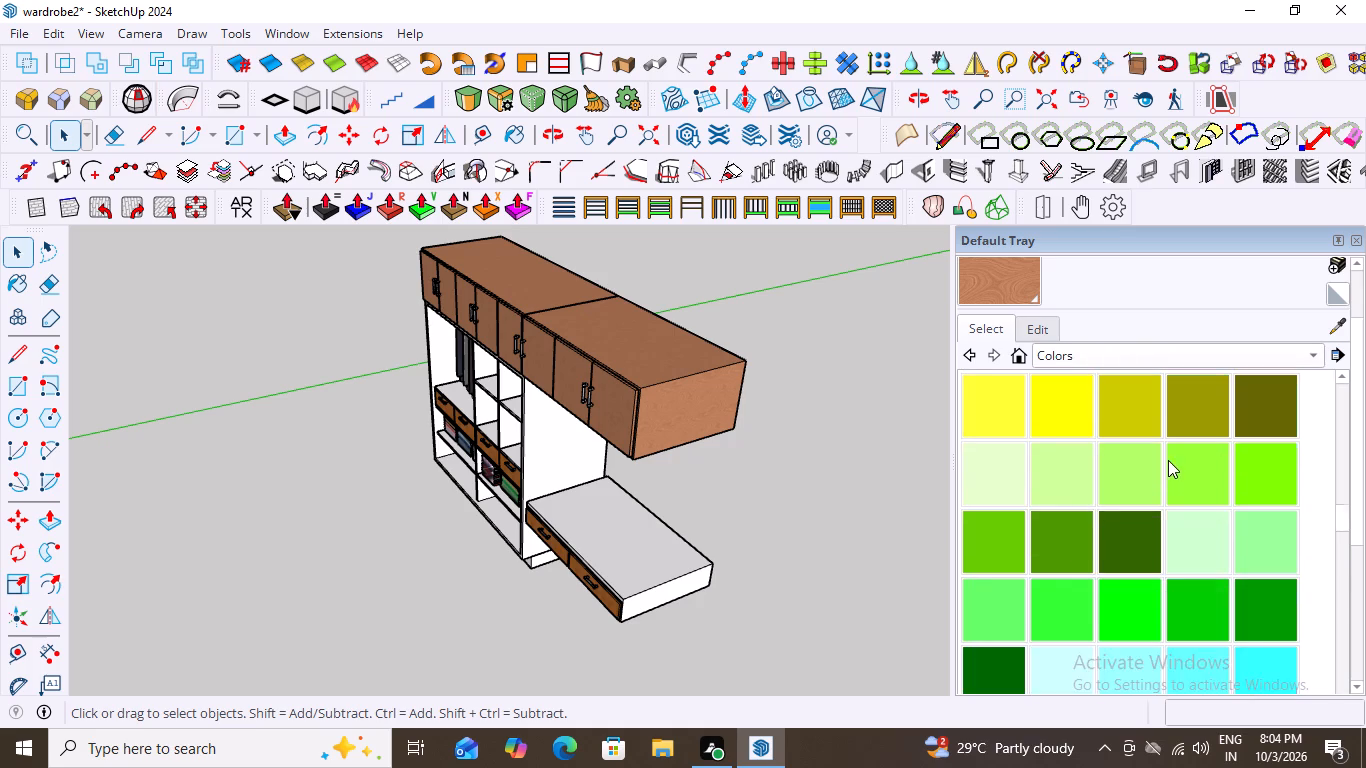
pyautogui.scroll(-3, 1168, 460)
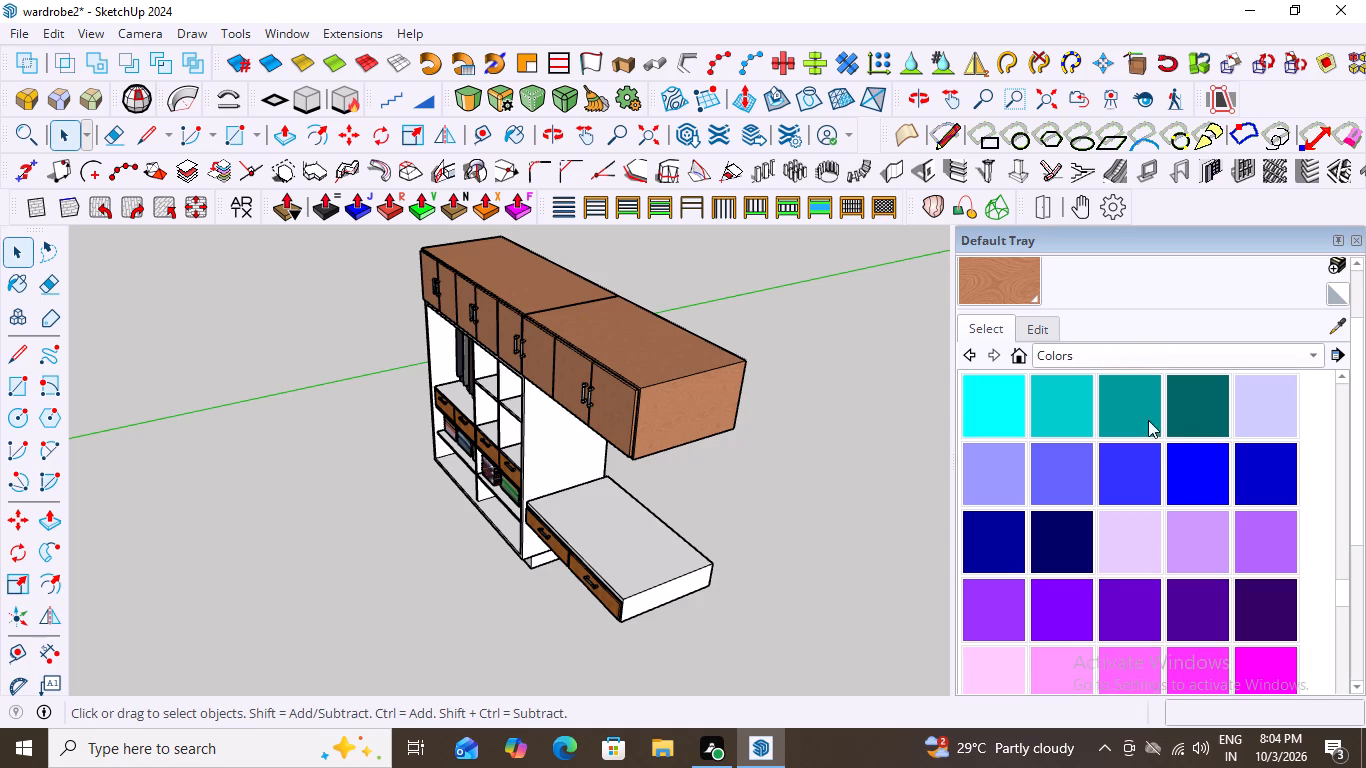
pyautogui.scroll(-1, 1027, 463)
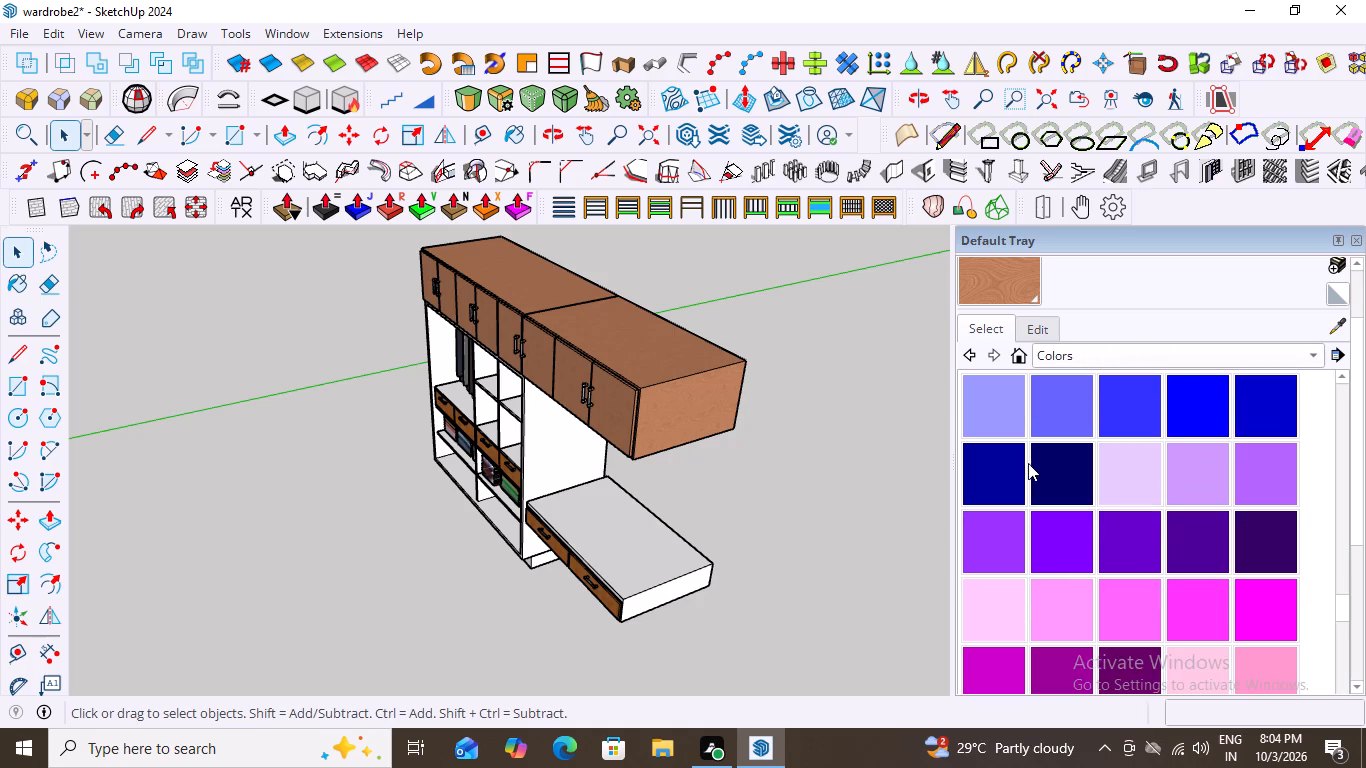
pyautogui.scroll(-6, 1166, 519)
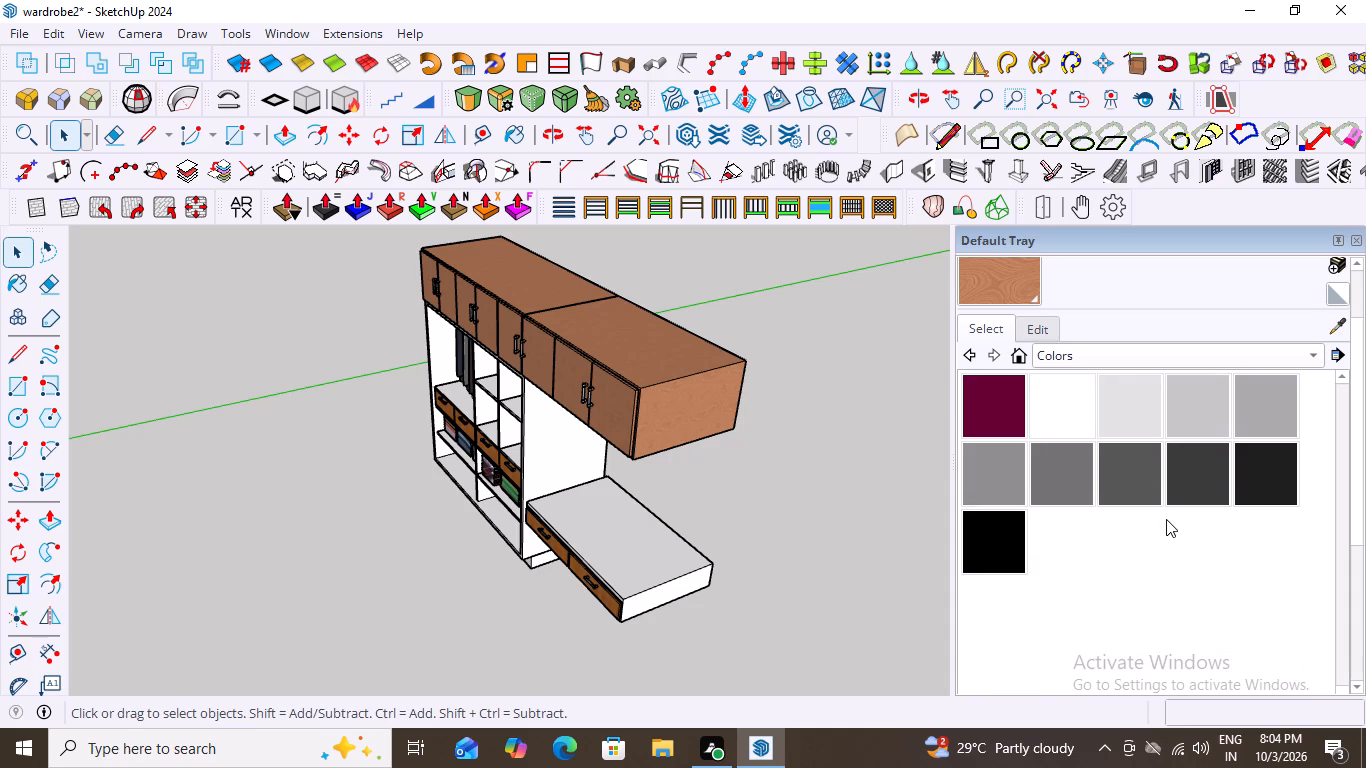
pyautogui.scroll(3, 1166, 519)
pyautogui.scroll(-4, 1167, 517)
pyautogui.click(1134, 418)
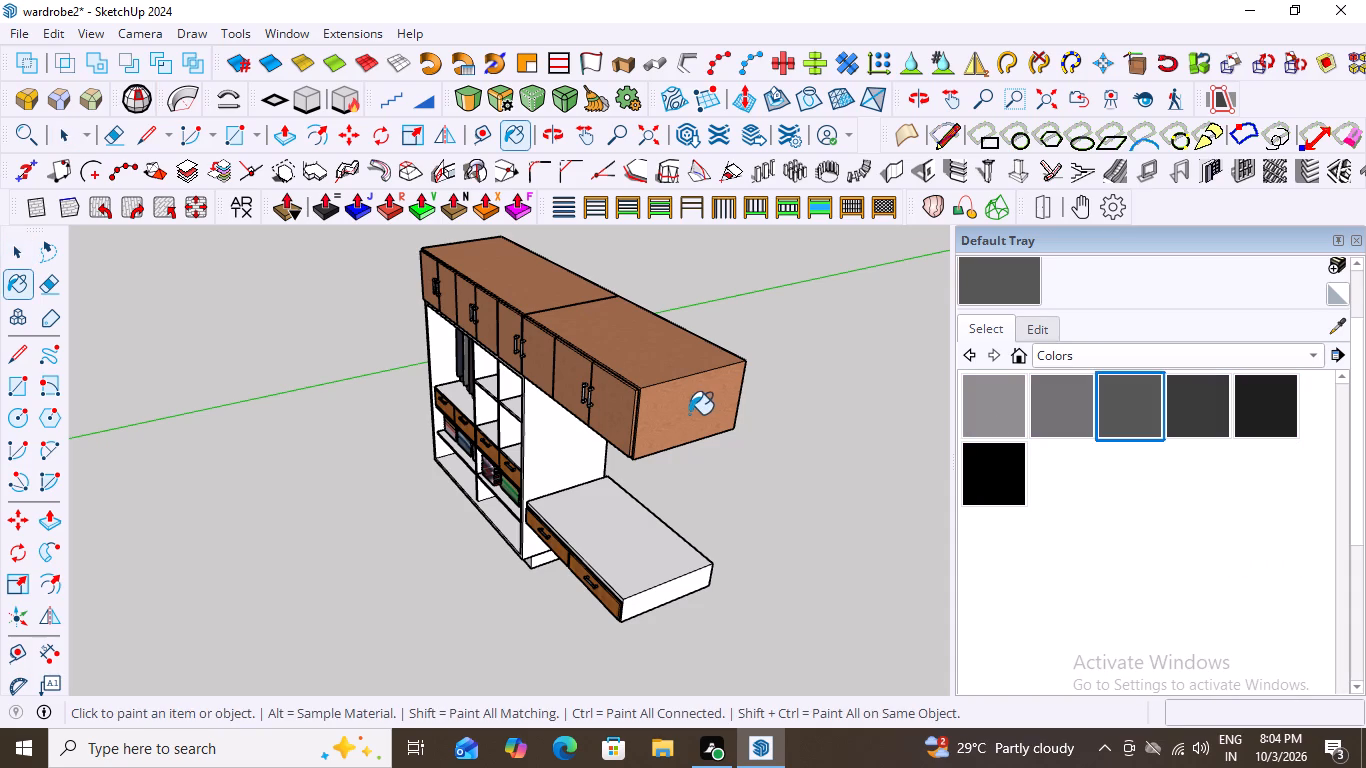
pyautogui.click(689, 414)
pyautogui.scroll(-3, 732, 349)
pyautogui.moveTo(600, 405); pyautogui.dragTo(577, 412, button='middle')
pyautogui.middleClick(410, 455)
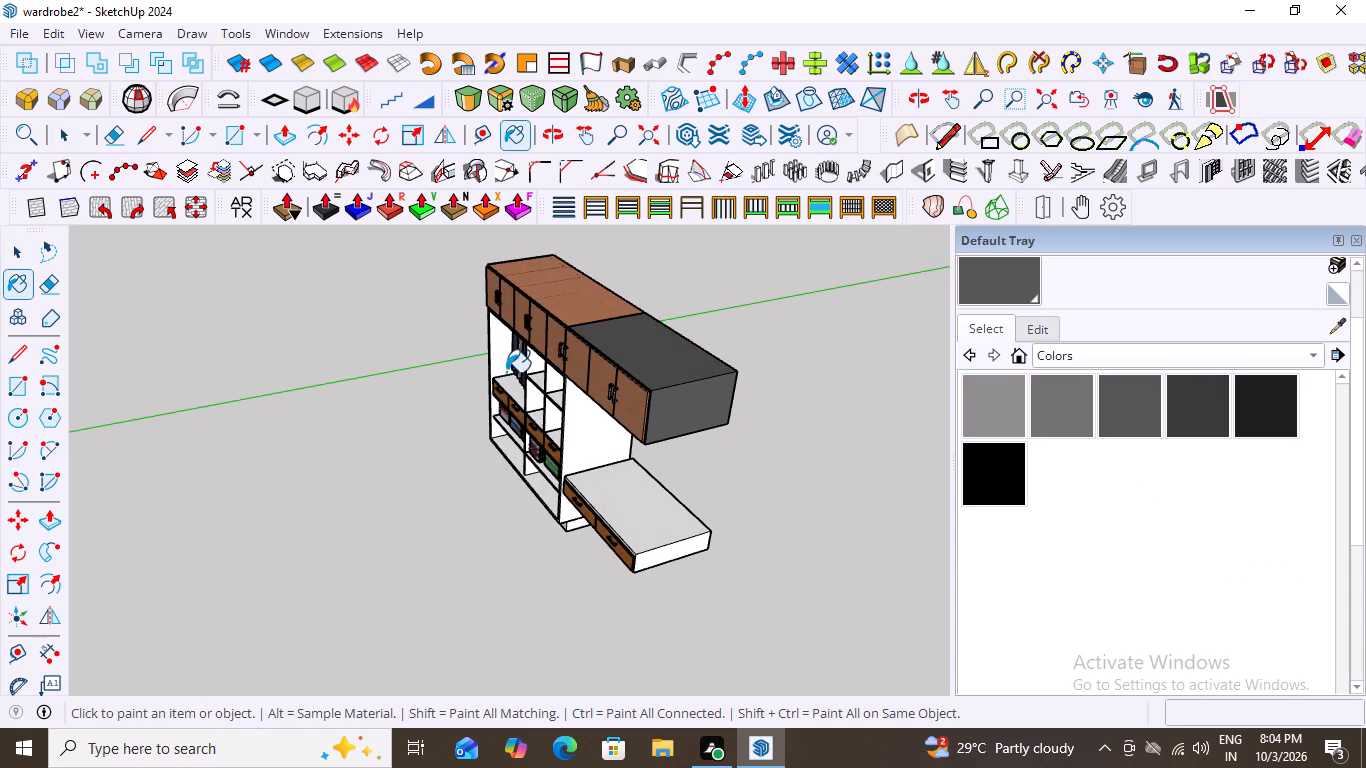
pyautogui.click(567, 301)
# Examine the dark grey bodies and reddish-brown doors of the overhead cabinets from the side, top and front.
pyautogui.moveTo(435, 369); pyautogui.dragTo(978, 380, button='middle')
pyautogui.moveTo(291, 377); pyautogui.dragTo(677, 351, button='middle')
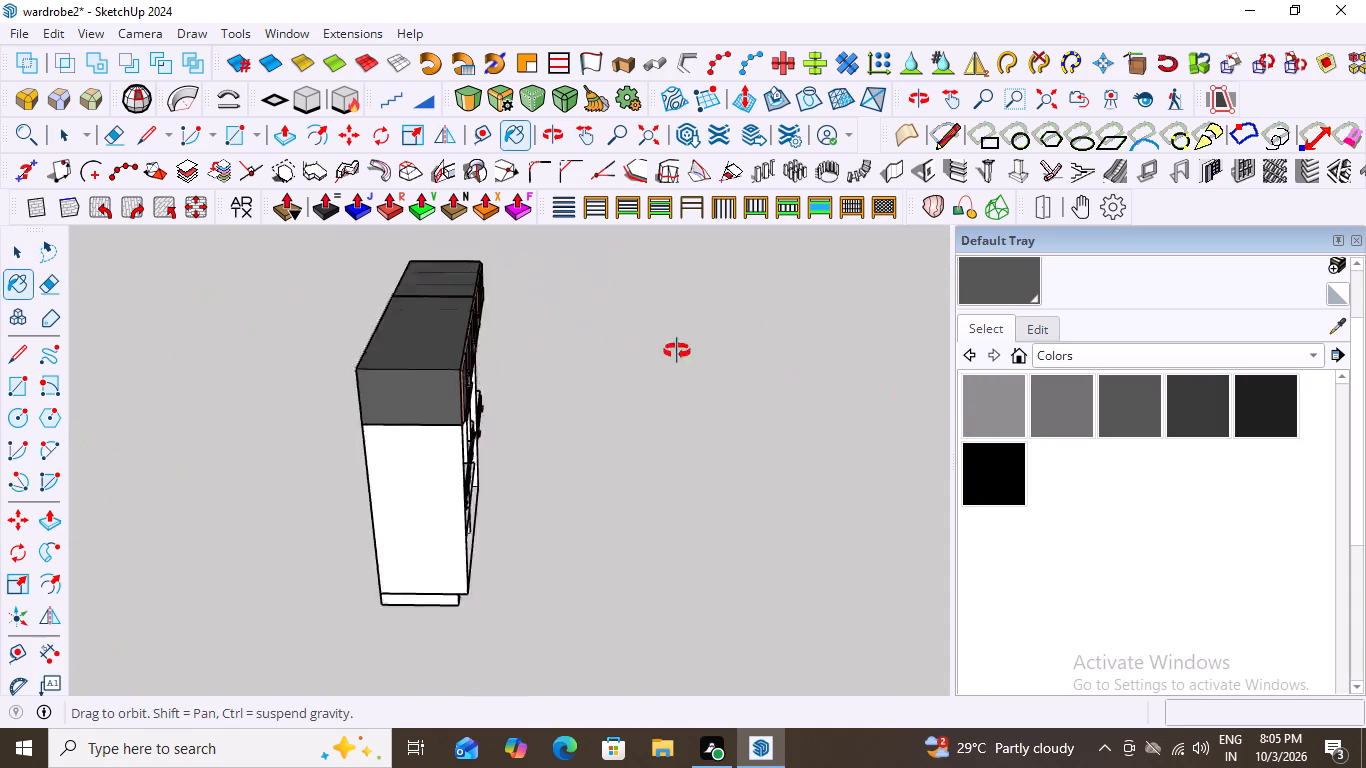
pyautogui.moveTo(677, 351); pyautogui.dragTo(176, 365, button='middle')
pyautogui.scroll(-7, 172, 365)
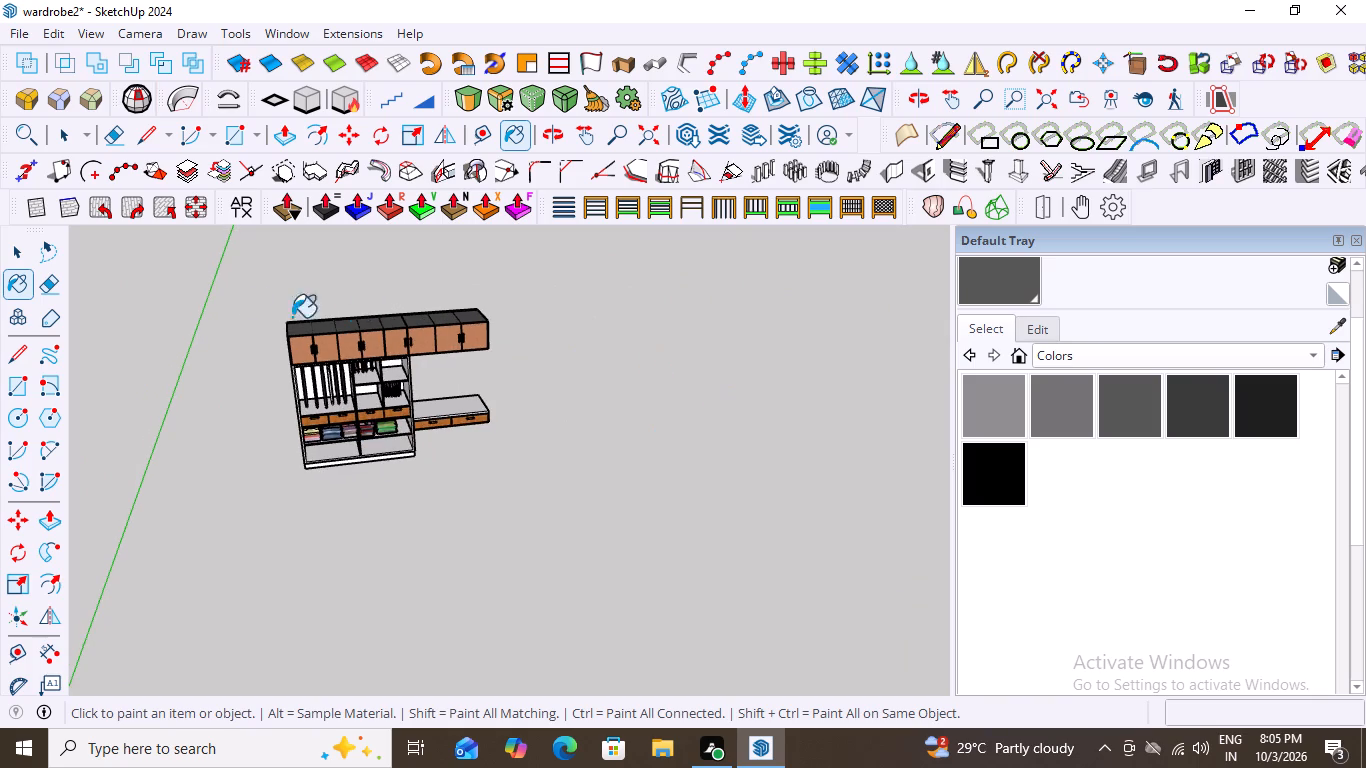
pyautogui.scroll(3, 241, 311)
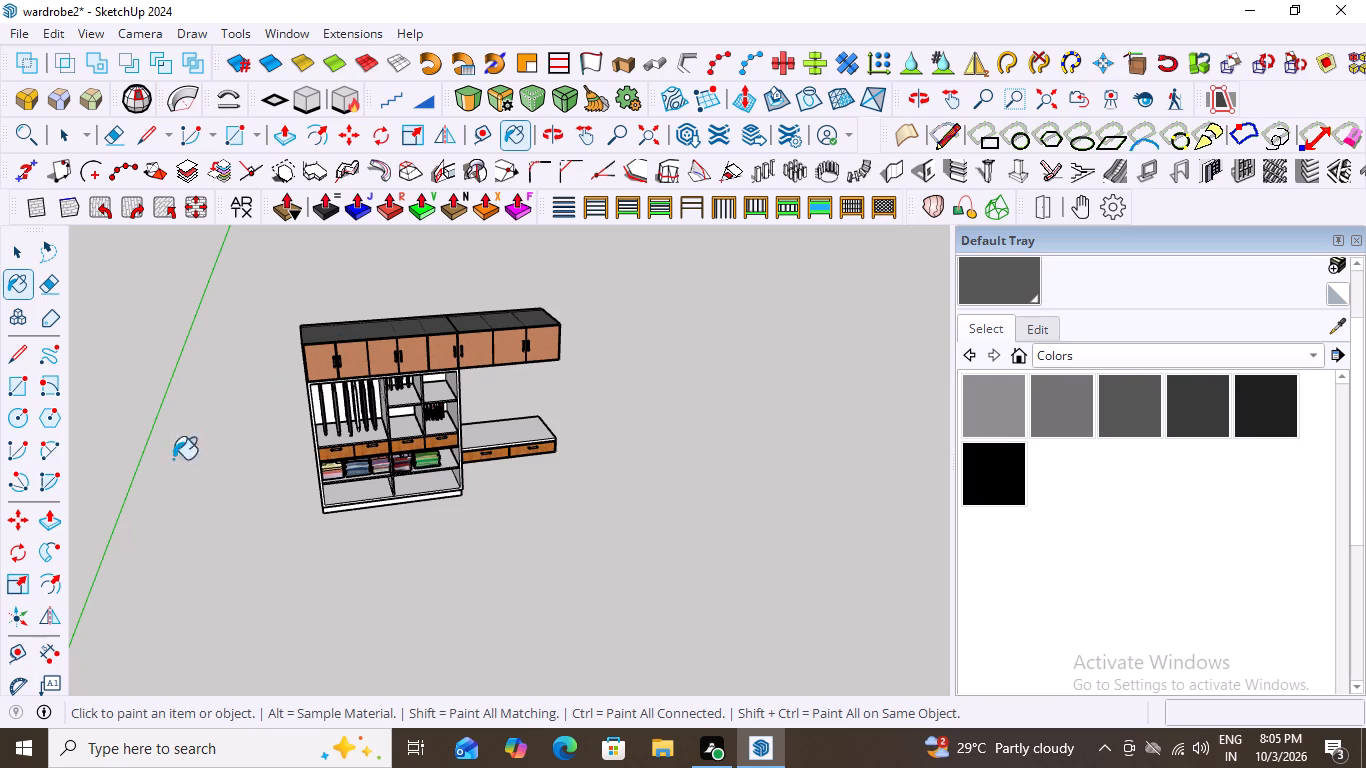
pyautogui.moveTo(541, 496); pyautogui.dragTo(499, 422, button='middle')
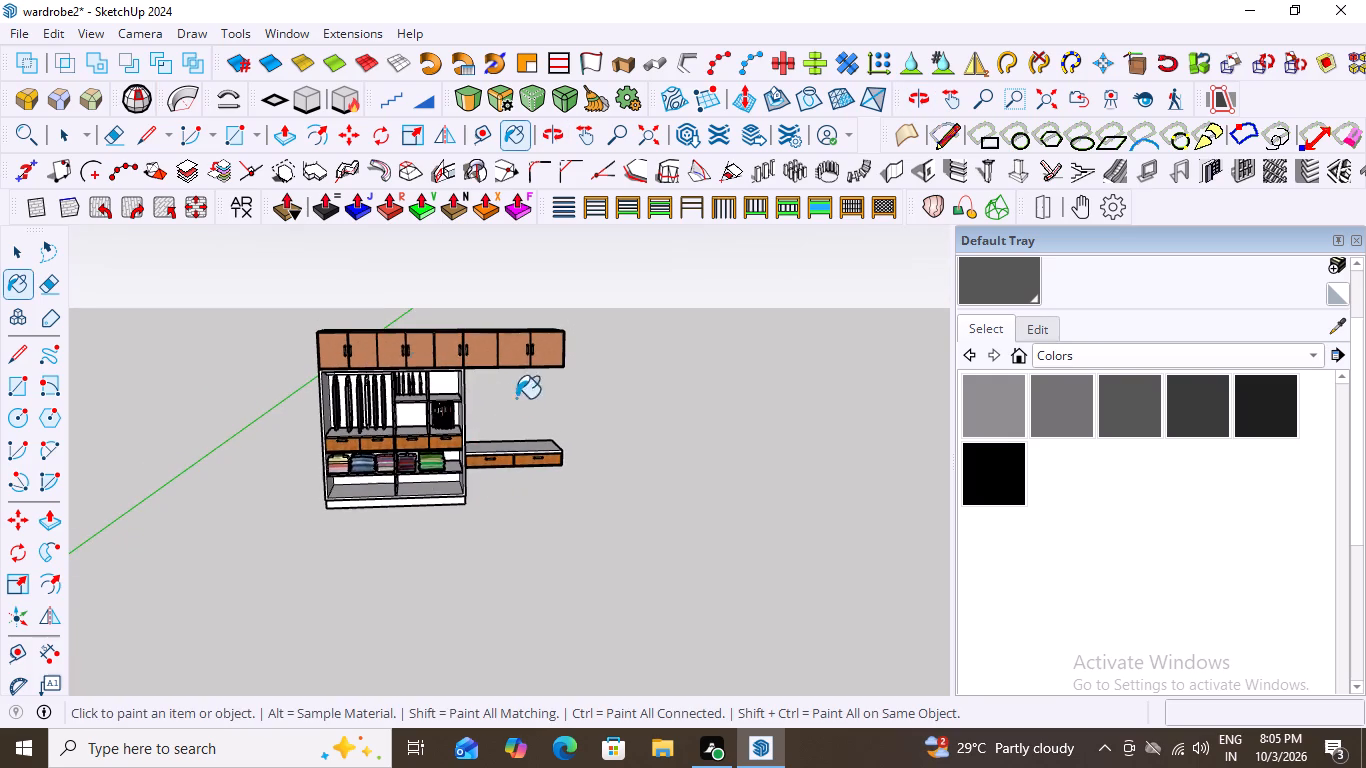
pyautogui.scroll(6, 389, 364)
pyautogui.moveTo(575, 427); pyautogui.dragTo(361, 457, button='middle')
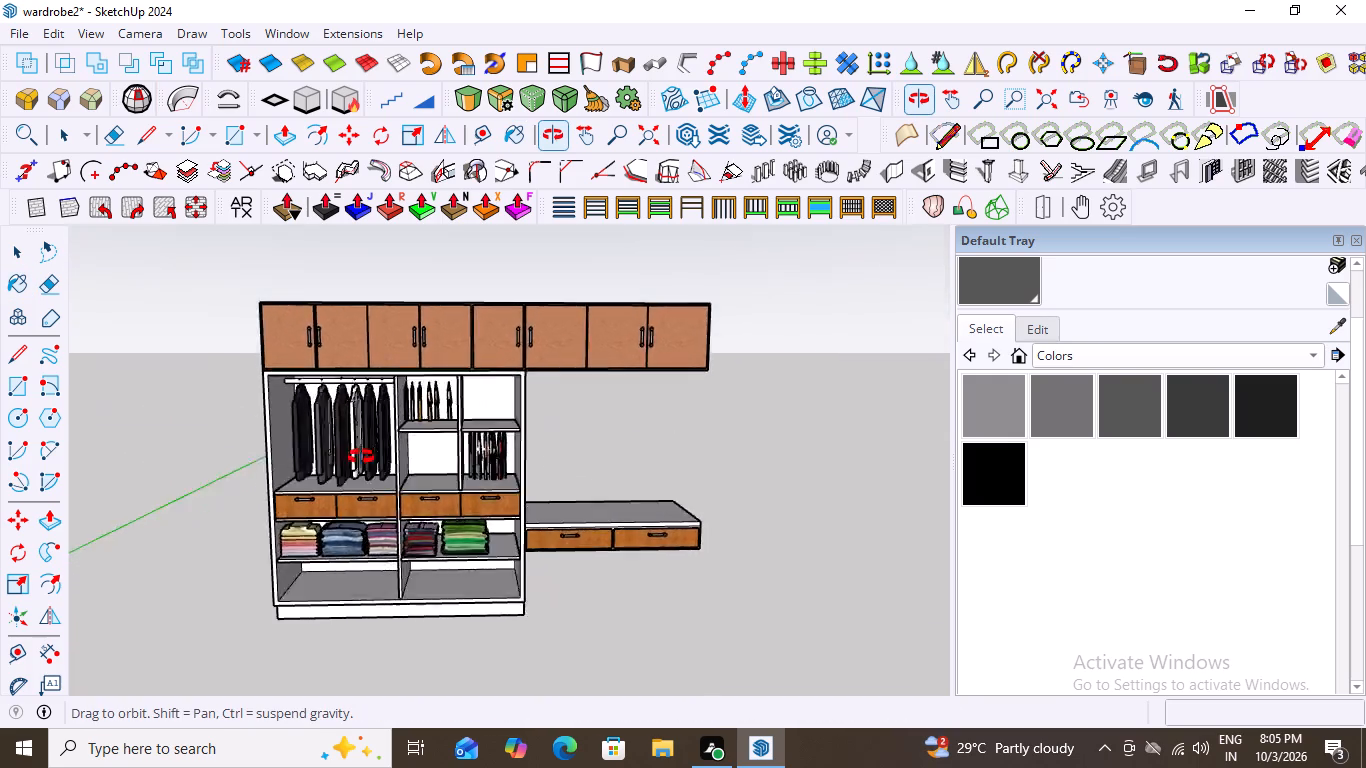
# Examine the finished wardrobe, overhead cabinets and side drawer bench from the front at different distances.
pyautogui.moveTo(361, 457); pyautogui.dragTo(513, 424, button='middle')
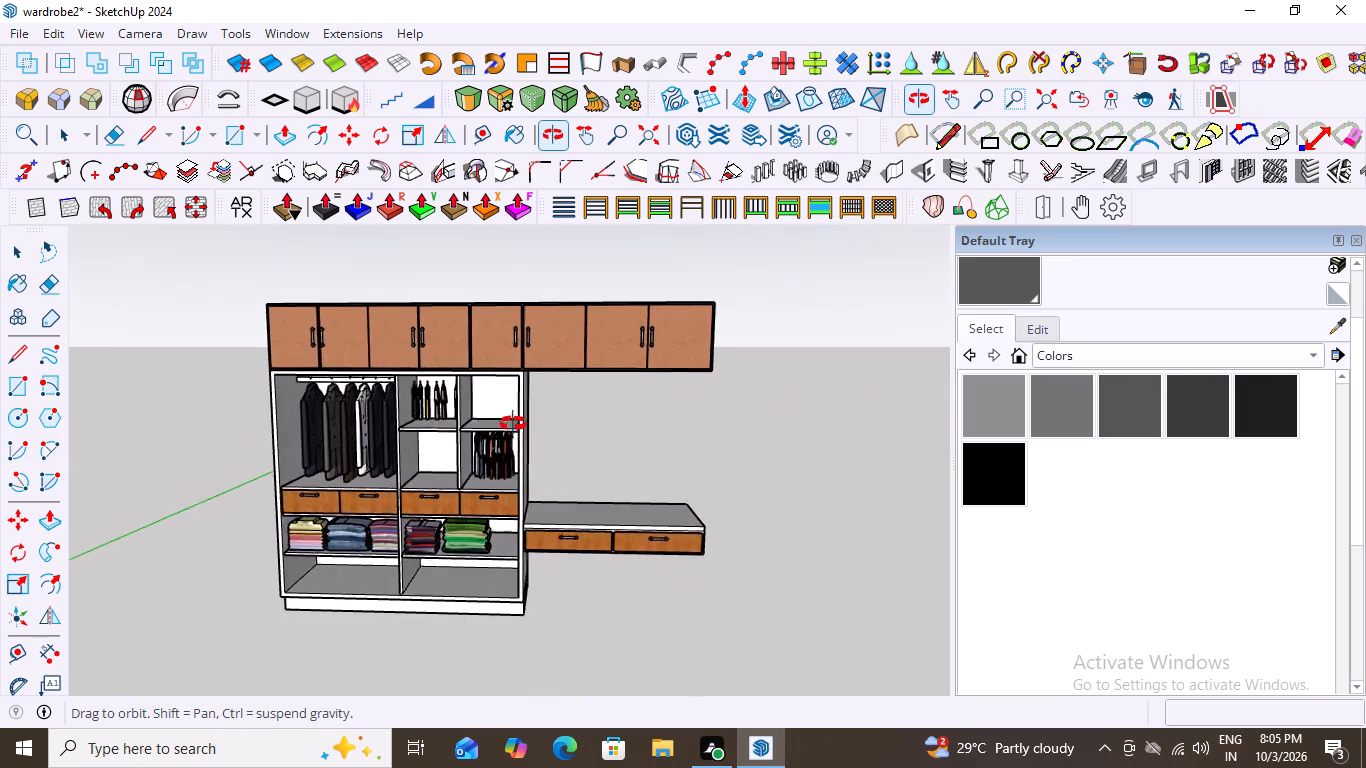
pyautogui.moveTo(513, 424); pyautogui.dragTo(520, 404, button='middle')
pyautogui.scroll(2, 653, 523)
pyautogui.press('space')
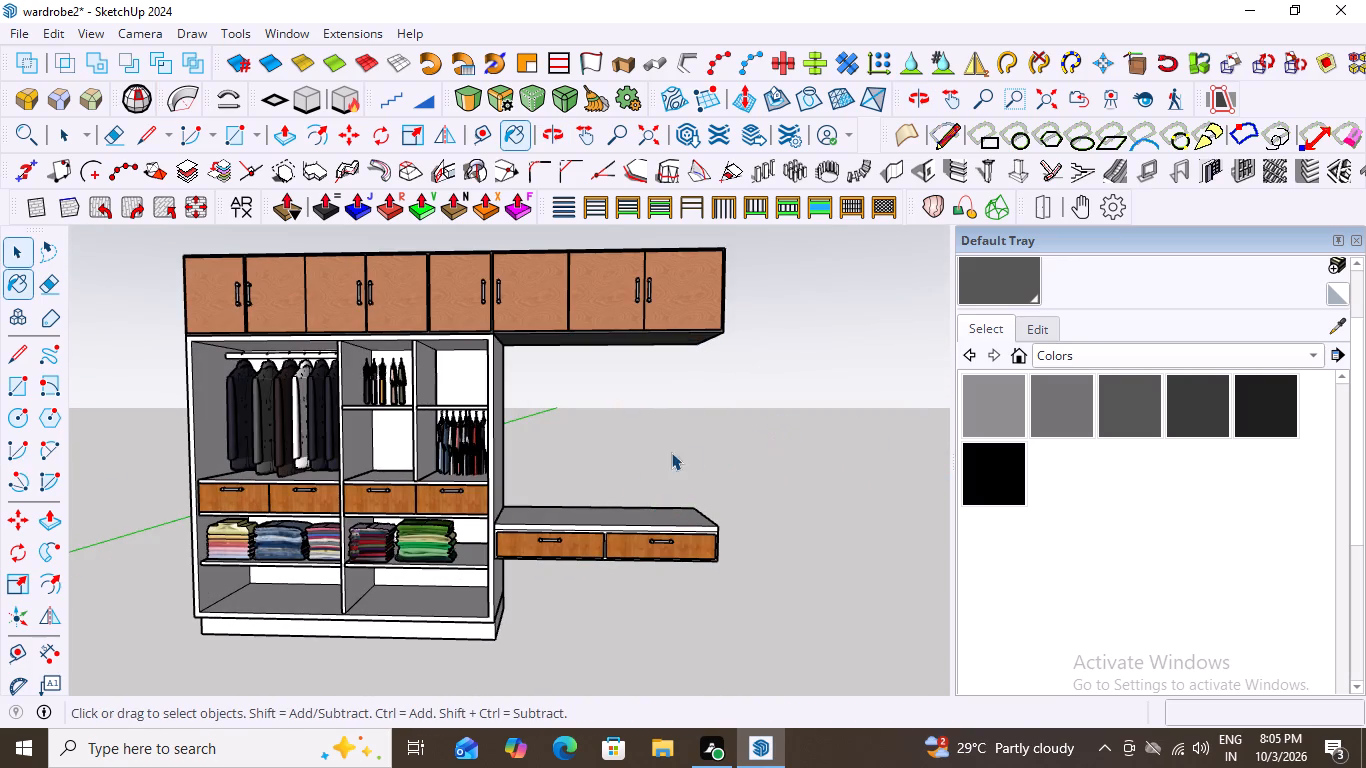
pyautogui.click(758, 440)
pyautogui.scroll(-6, 741, 451)
pyautogui.scroll(4, 510, 396)
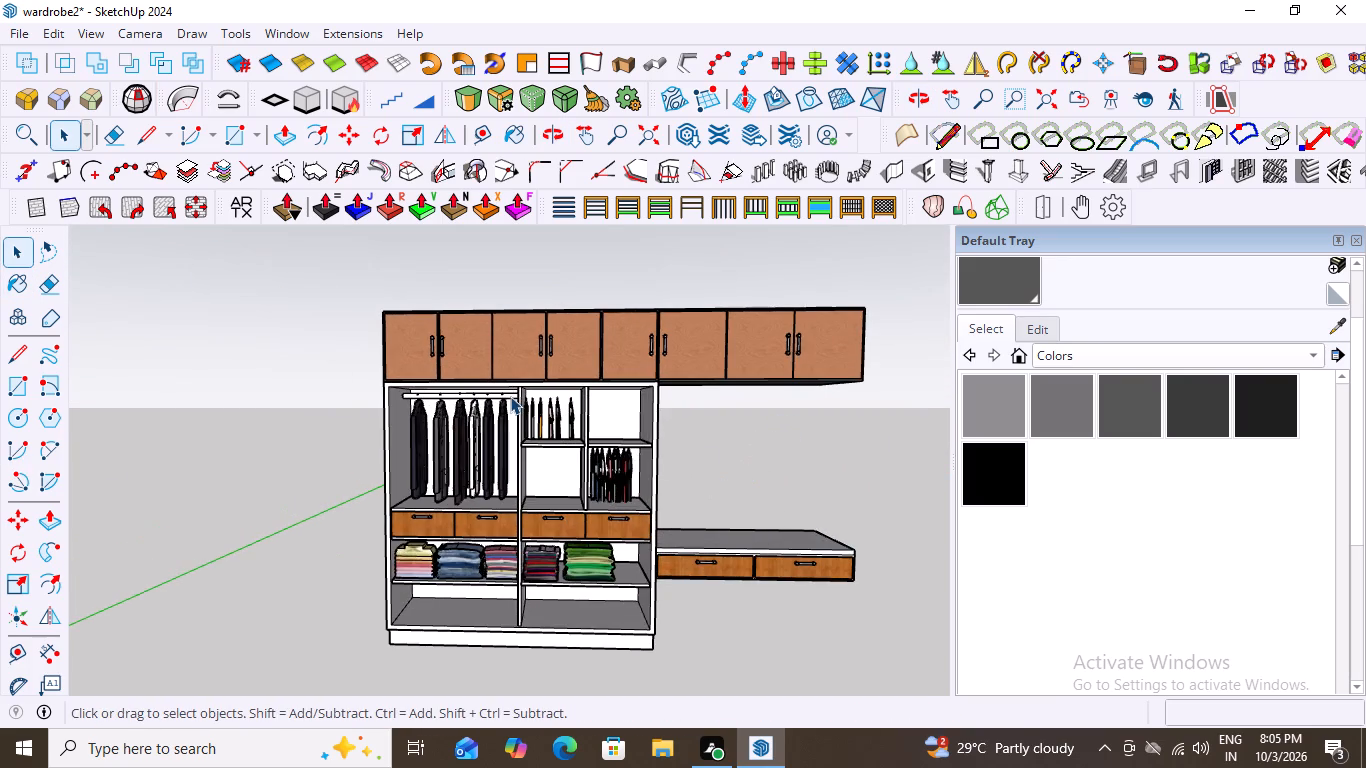
pyautogui.scroll(-6, 485, 389)
pyautogui.moveTo(520, 452); pyautogui.dragTo(523, 478, button='middle')
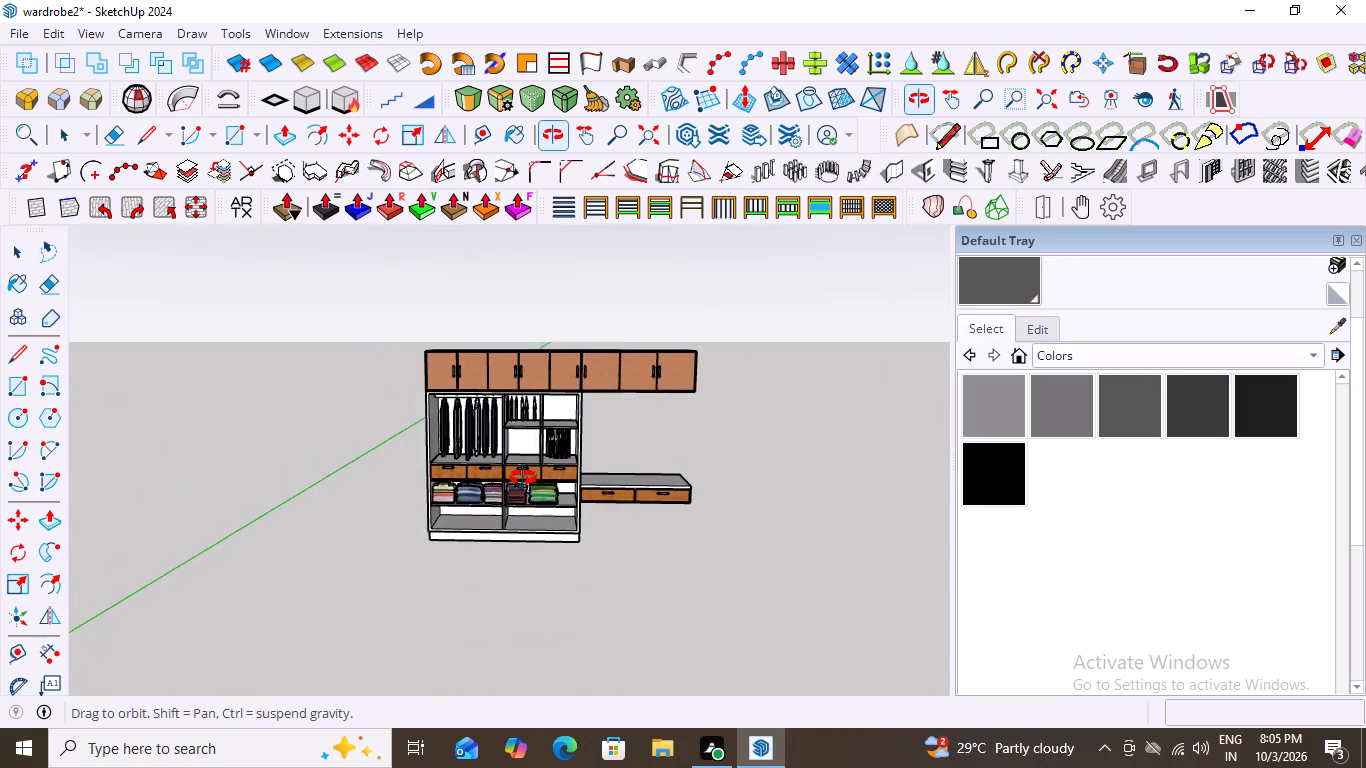
pyautogui.moveTo(523, 478); pyautogui.dragTo(533, 470, button='middle')
pyautogui.scroll(6, 514, 417)
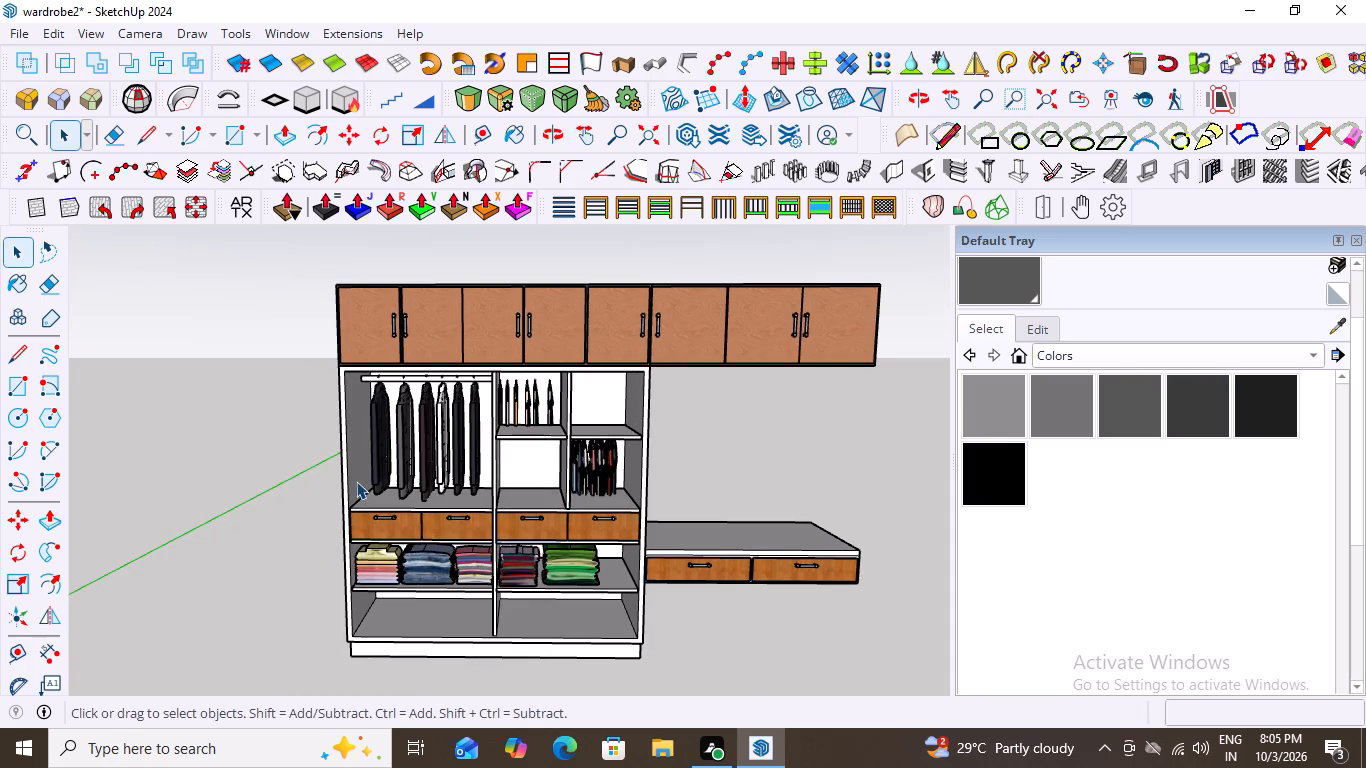
pyautogui.scroll(-5, 356, 481)
pyautogui.scroll(4, 479, 465)
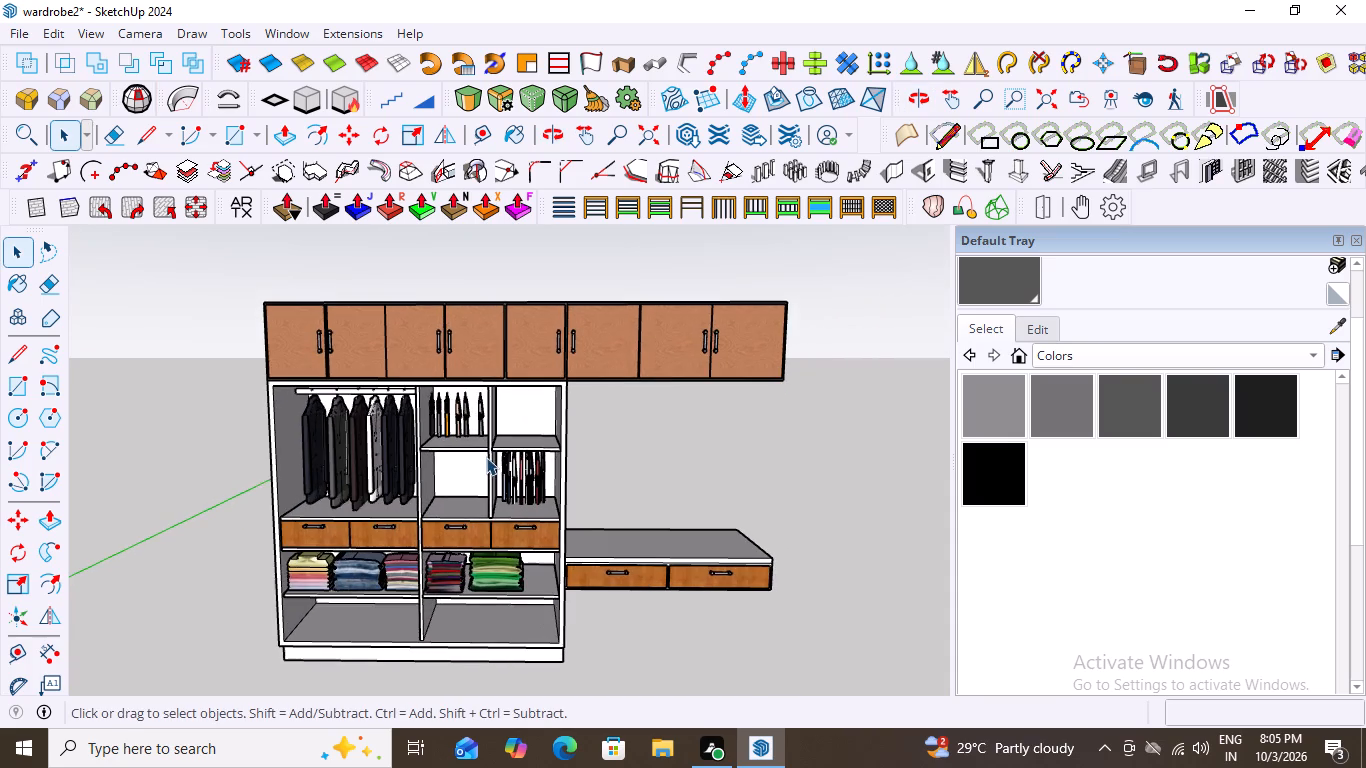
pyautogui.scroll(-3, 493, 451)
pyautogui.scroll(2, 430, 481)
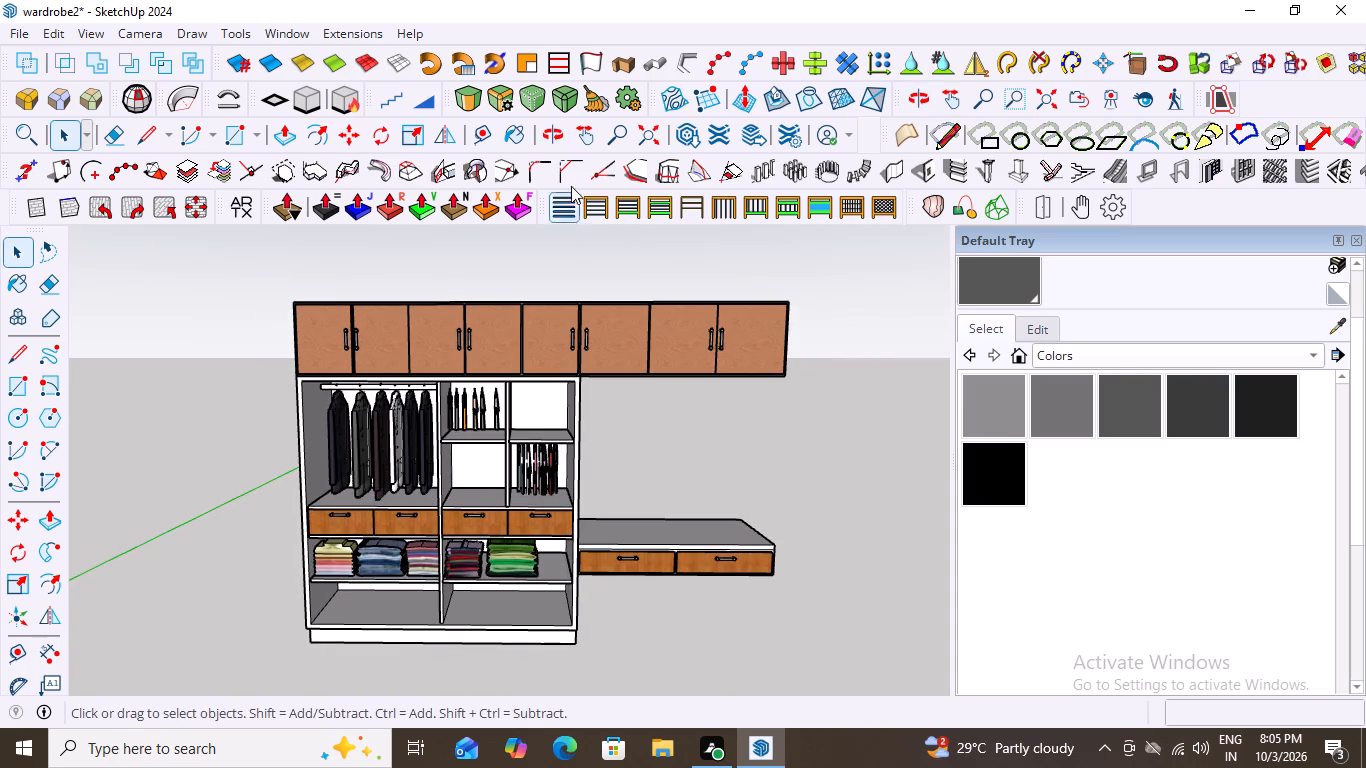
# Hide the Default Tray to widen the modelling area.
pyautogui.click(352, 26)
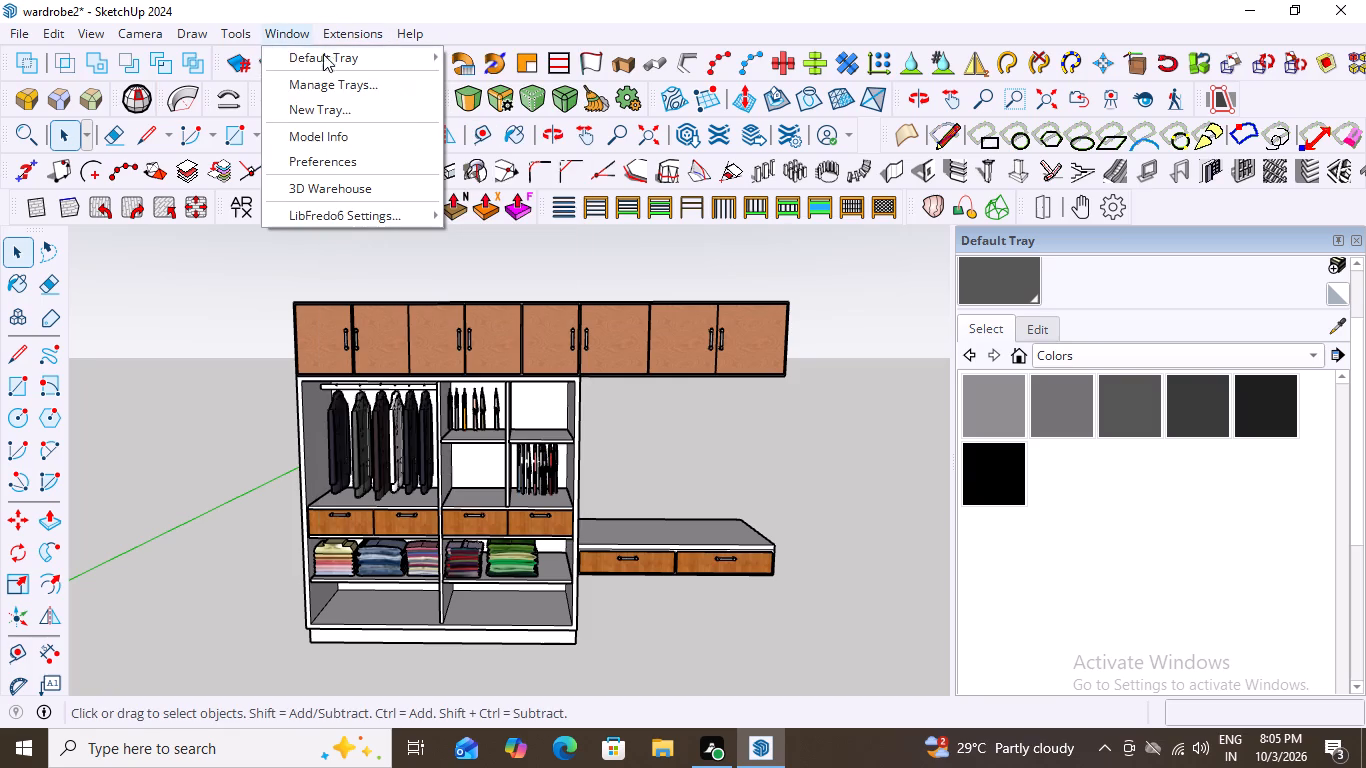
pyautogui.click(331, 57)
pyautogui.click(489, 61)
# Examine the whole wardrobe from slightly varied front angles and frame it fully in view.
pyautogui.scroll(-1, 495, 304)
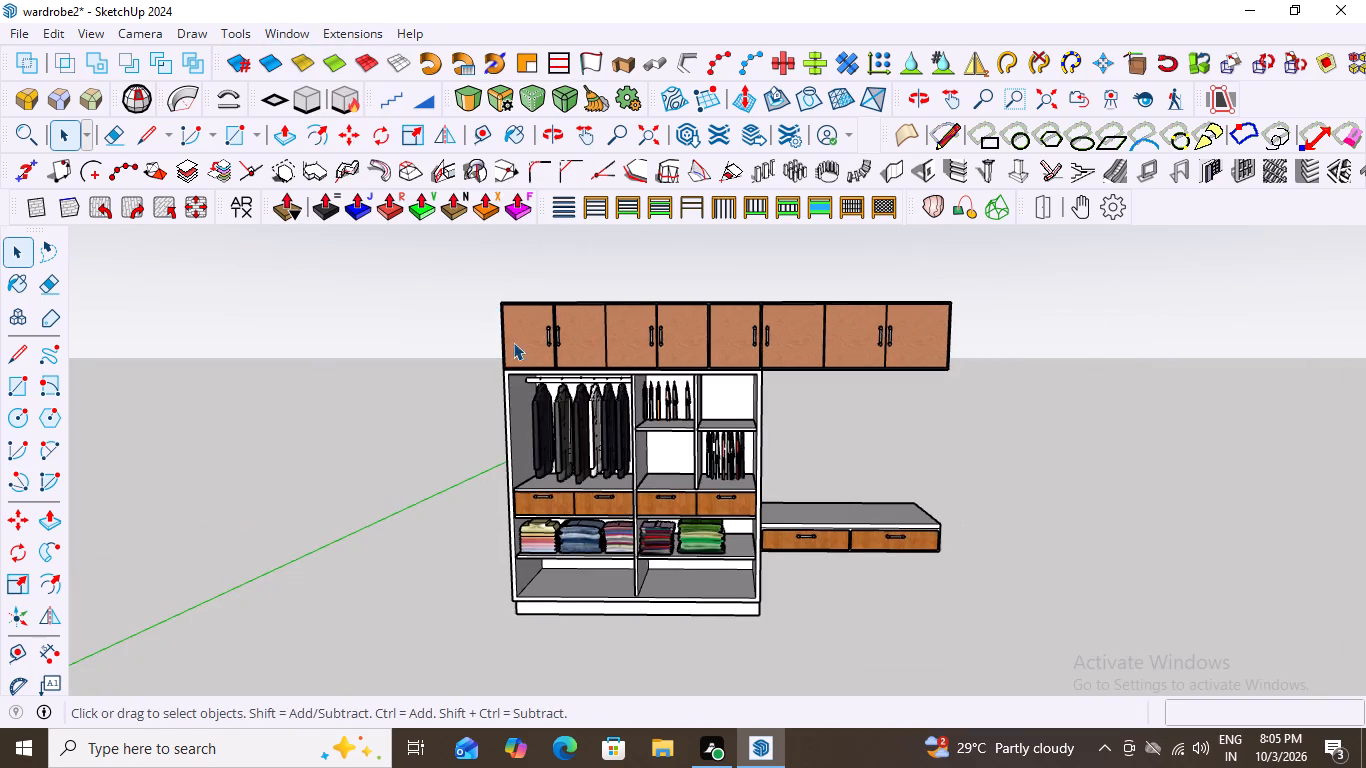
pyautogui.scroll(-5, 526, 358)
pyautogui.scroll(6, 585, 423)
pyautogui.moveTo(507, 382); pyautogui.dragTo(542, 380, button='middle')
pyautogui.scroll(-5, 542, 380)
pyautogui.scroll(3, 635, 356)
pyautogui.scroll(-1, 606, 364)
pyautogui.moveTo(571, 376); pyautogui.dragTo(509, 365, button='middle')
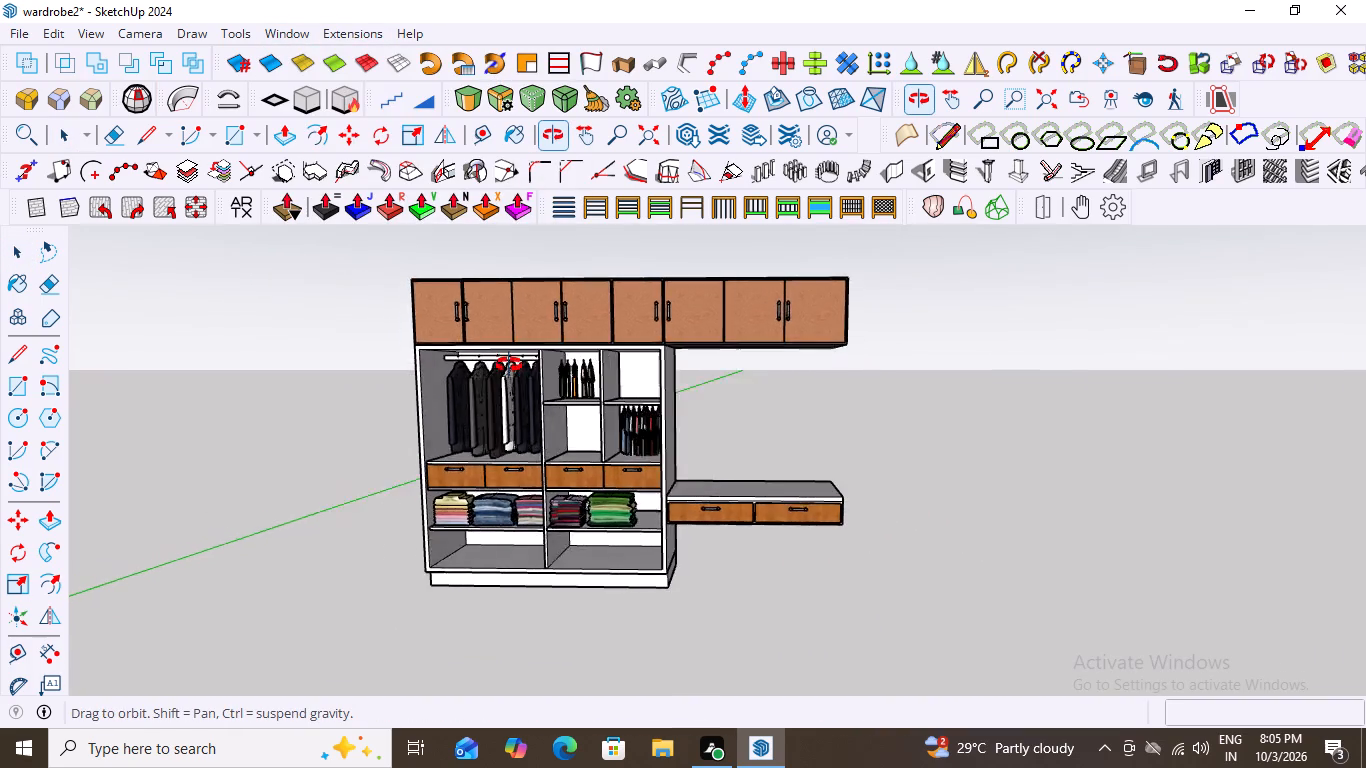
pyautogui.moveTo(509, 365); pyautogui.dragTo(565, 366, button='middle')
pyautogui.scroll(1, 565, 366)
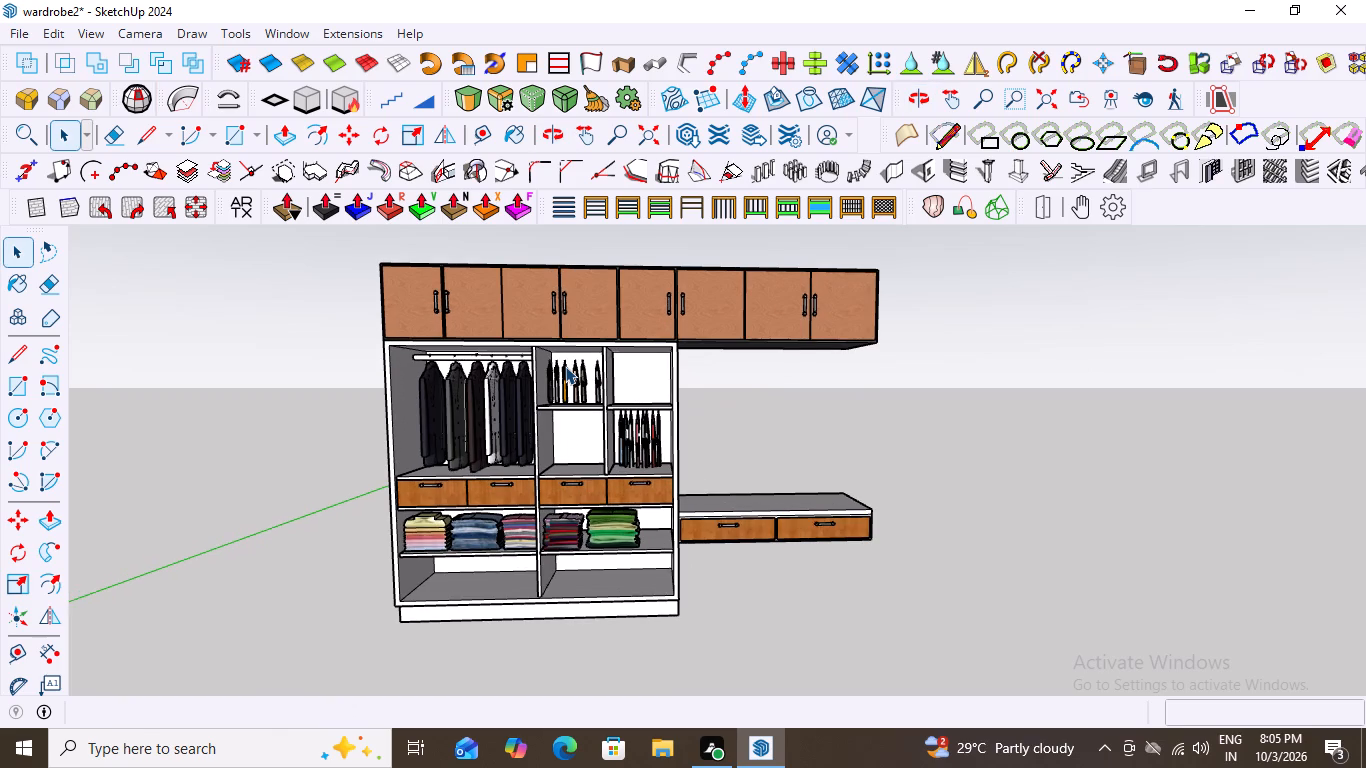
# Preview the current view as a printed page for Microsoft Print to PDF, inspect it enlarged, and close the preview.
pyautogui.hotkey('ctrl', 'p')
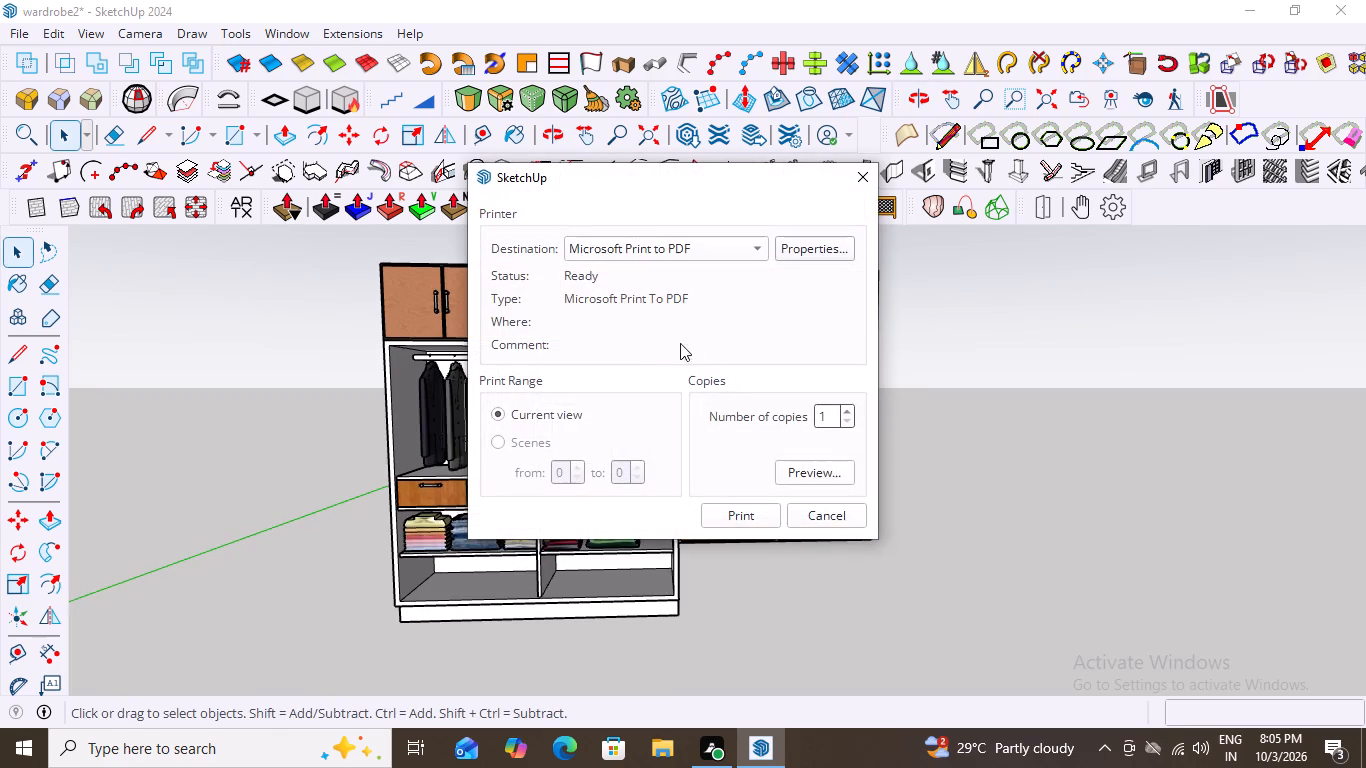
pyautogui.click(808, 475)
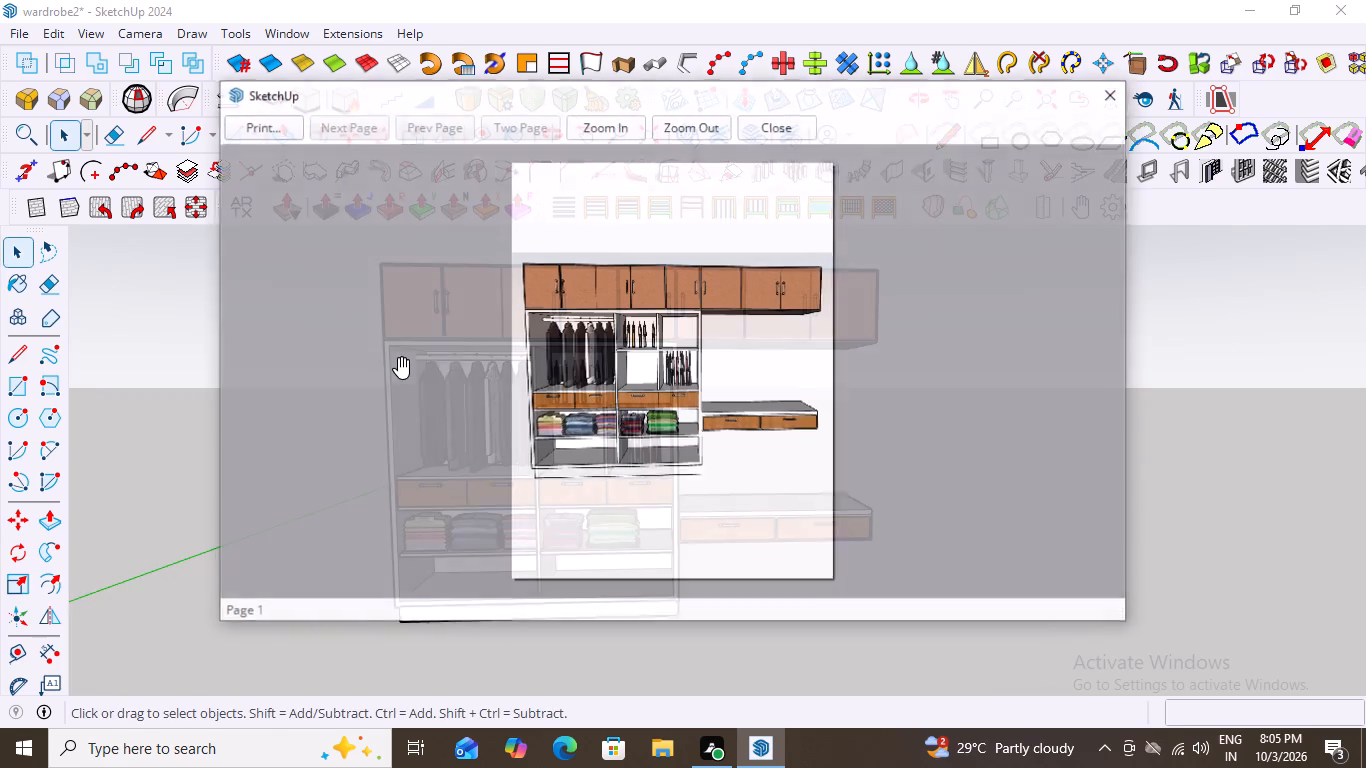
pyautogui.scroll(3, 664, 351)
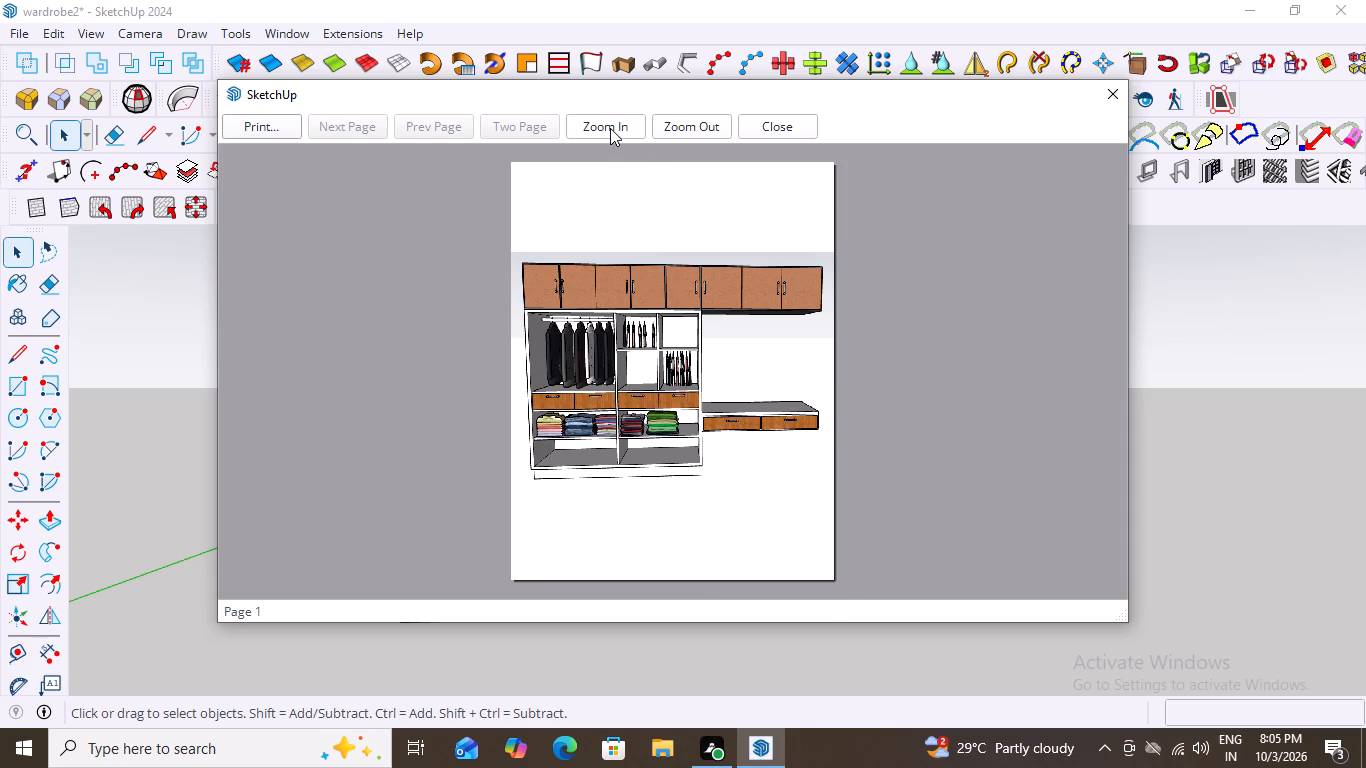
pyautogui.click(610, 128)
pyautogui.click(691, 125)
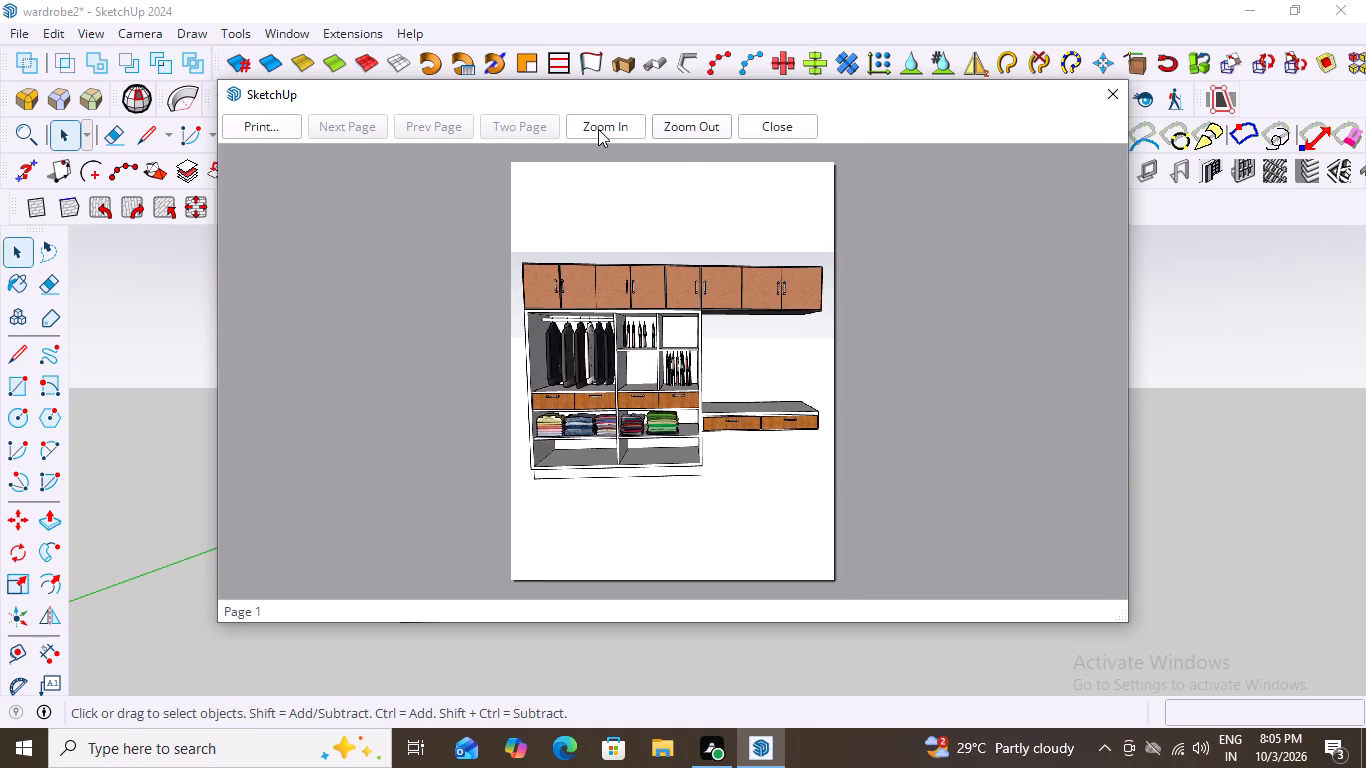
pyautogui.click(598, 129)
pyautogui.scroll(3, 664, 492)
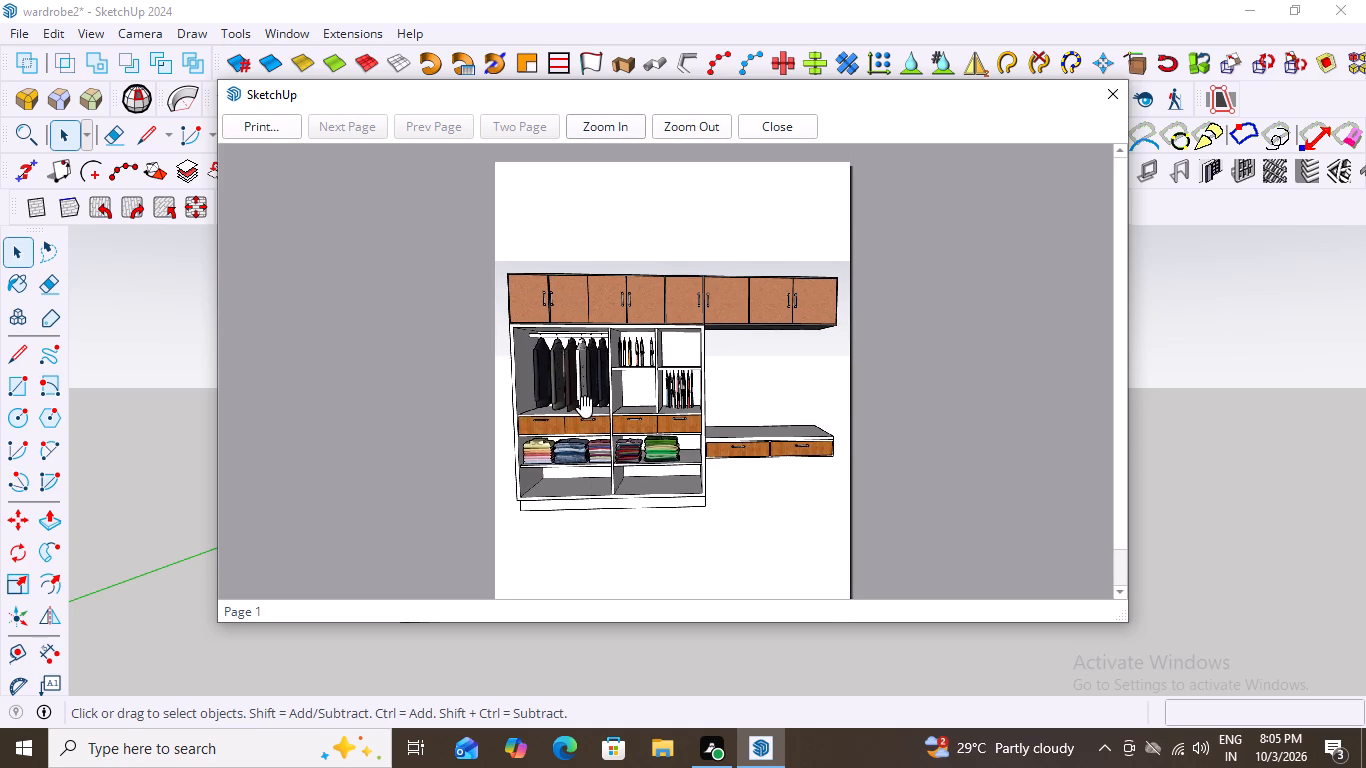
pyautogui.moveTo(565, 413); pyautogui.dragTo(597, 413)
pyautogui.moveTo(605, 414); pyautogui.dragTo(636, 414)
pyautogui.moveTo(624, 403); pyautogui.dragTo(648, 403, button='middle')
pyautogui.click(651, 245)
pyautogui.moveTo(571, 355); pyautogui.dragTo(659, 367)
pyautogui.scroll(1, 630, 384)
pyautogui.click(782, 127)
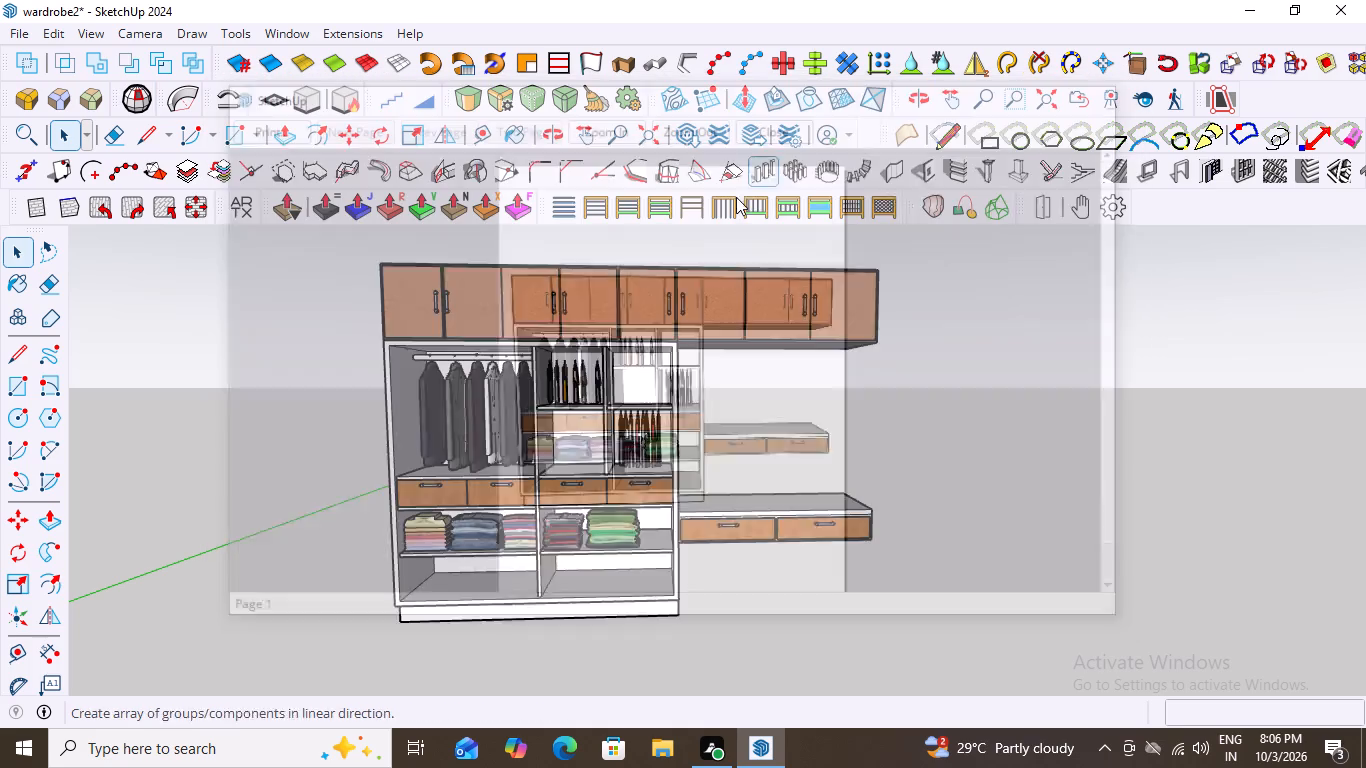
# Examine the full wardrobe from a distance, from low and raised angles, and close up from the front.
pyautogui.scroll(-15, 573, 397)
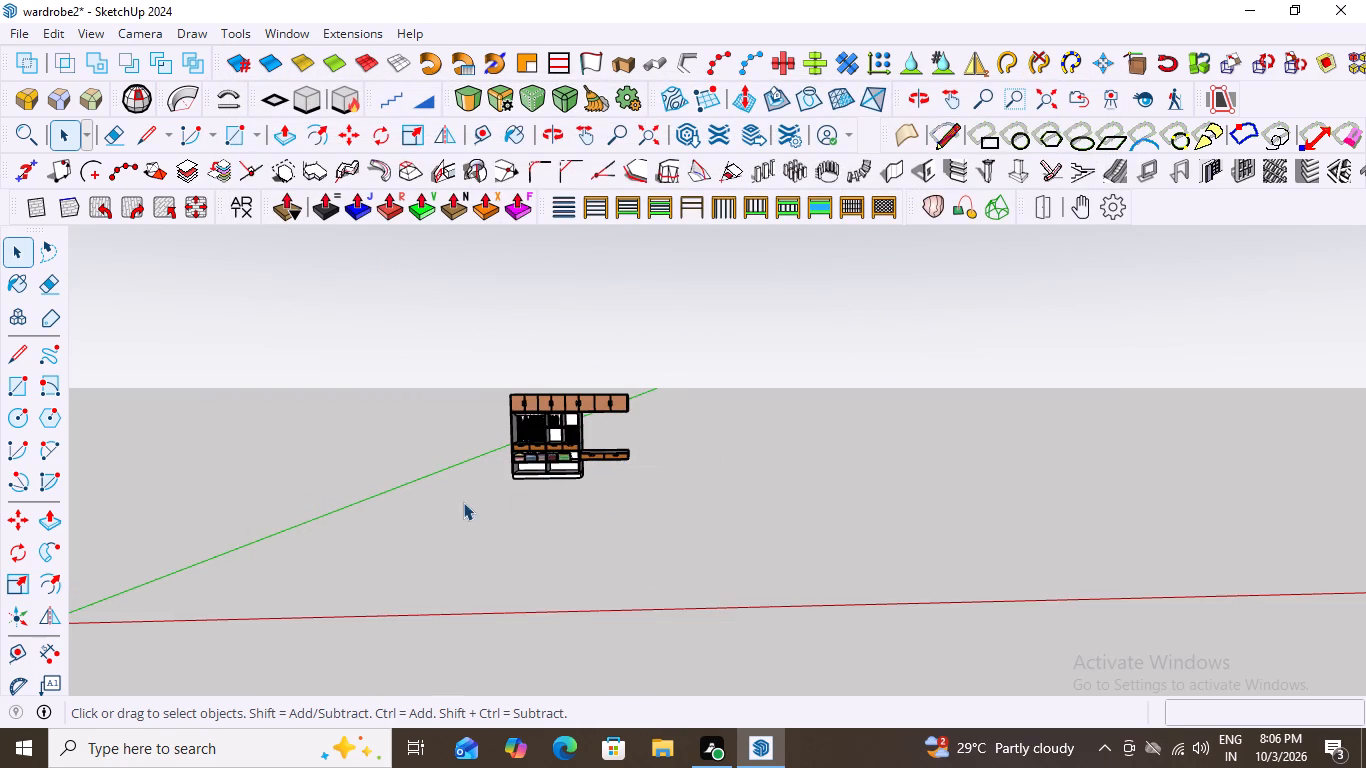
pyautogui.moveTo(600, 483); pyautogui.dragTo(655, 497, button='middle')
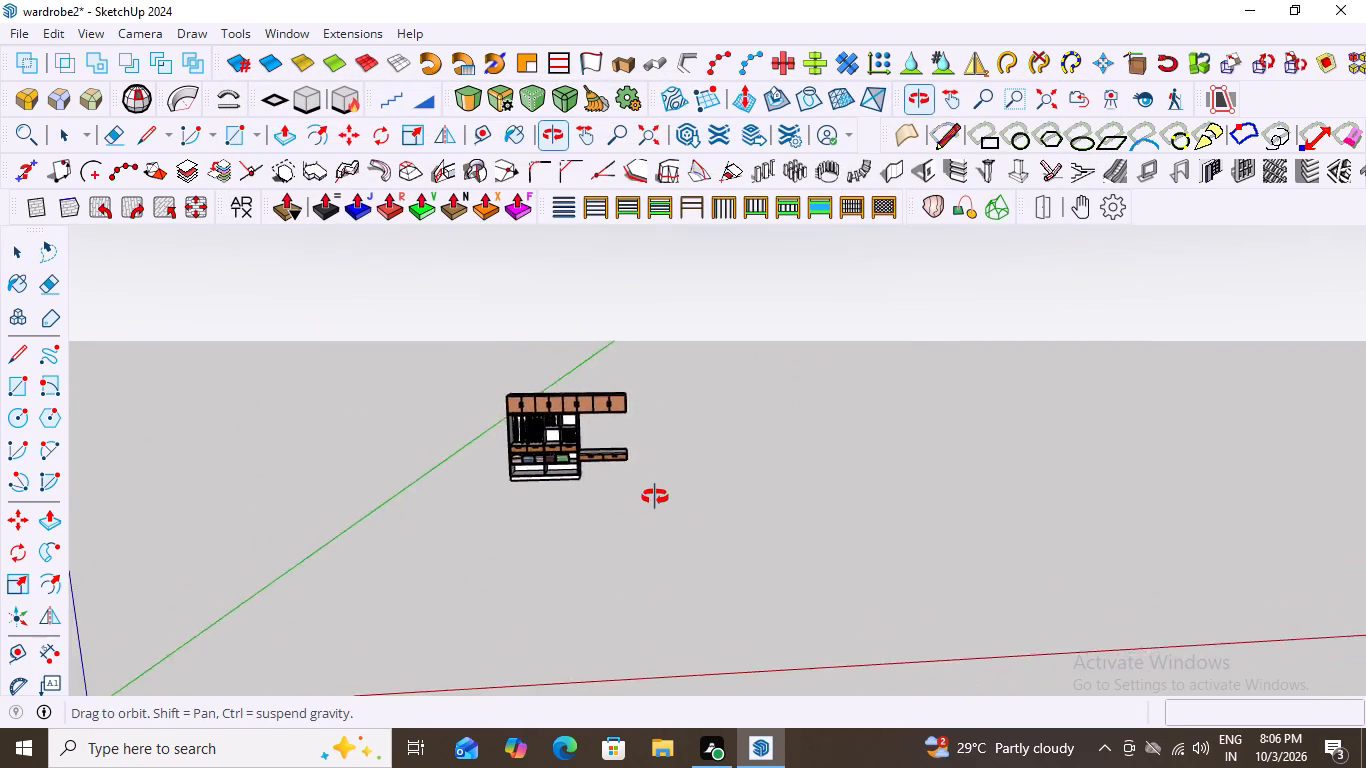
pyautogui.moveTo(655, 497); pyautogui.dragTo(657, 517, button='middle')
pyautogui.scroll(7, 537, 470)
pyautogui.moveTo(527, 491); pyautogui.dragTo(456, 429, button='middle')
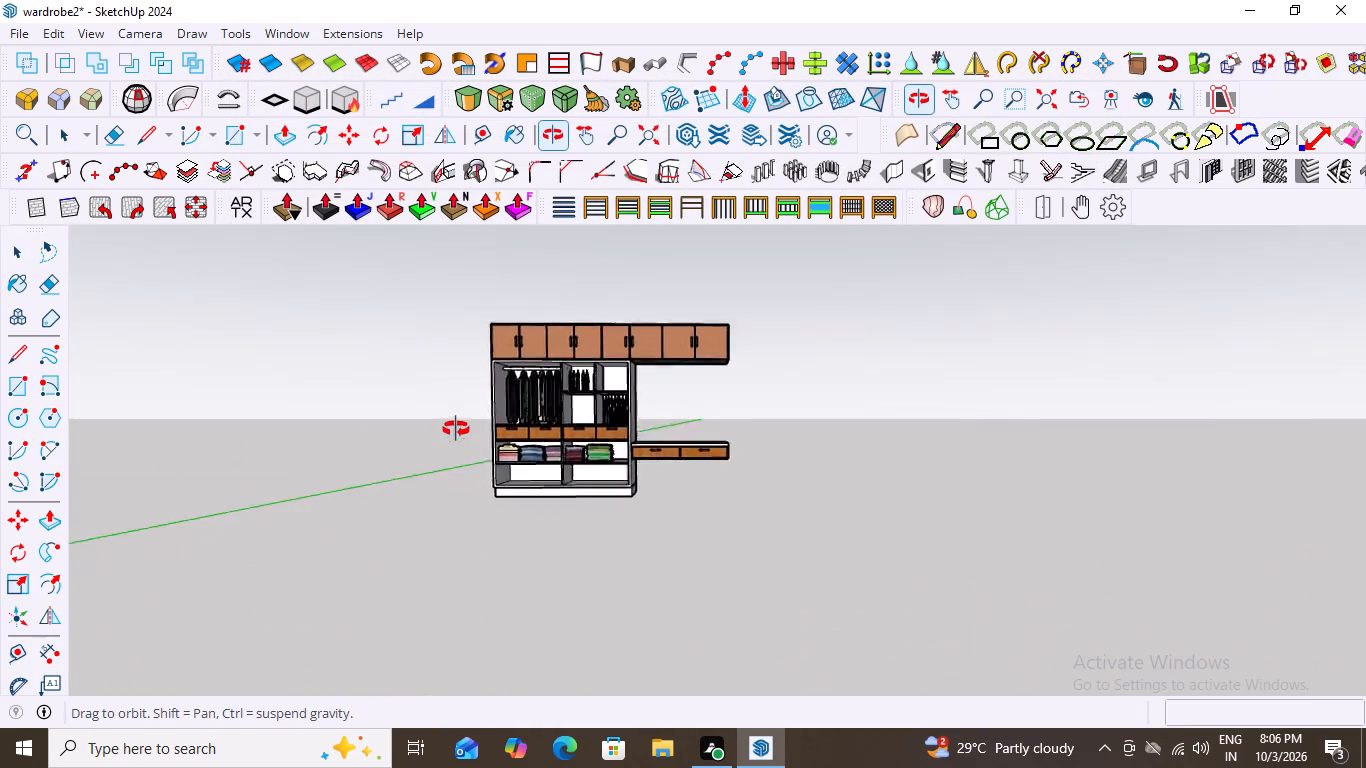
pyautogui.moveTo(456, 429); pyautogui.dragTo(486, 432, button='middle')
pyautogui.scroll(3, 556, 461)
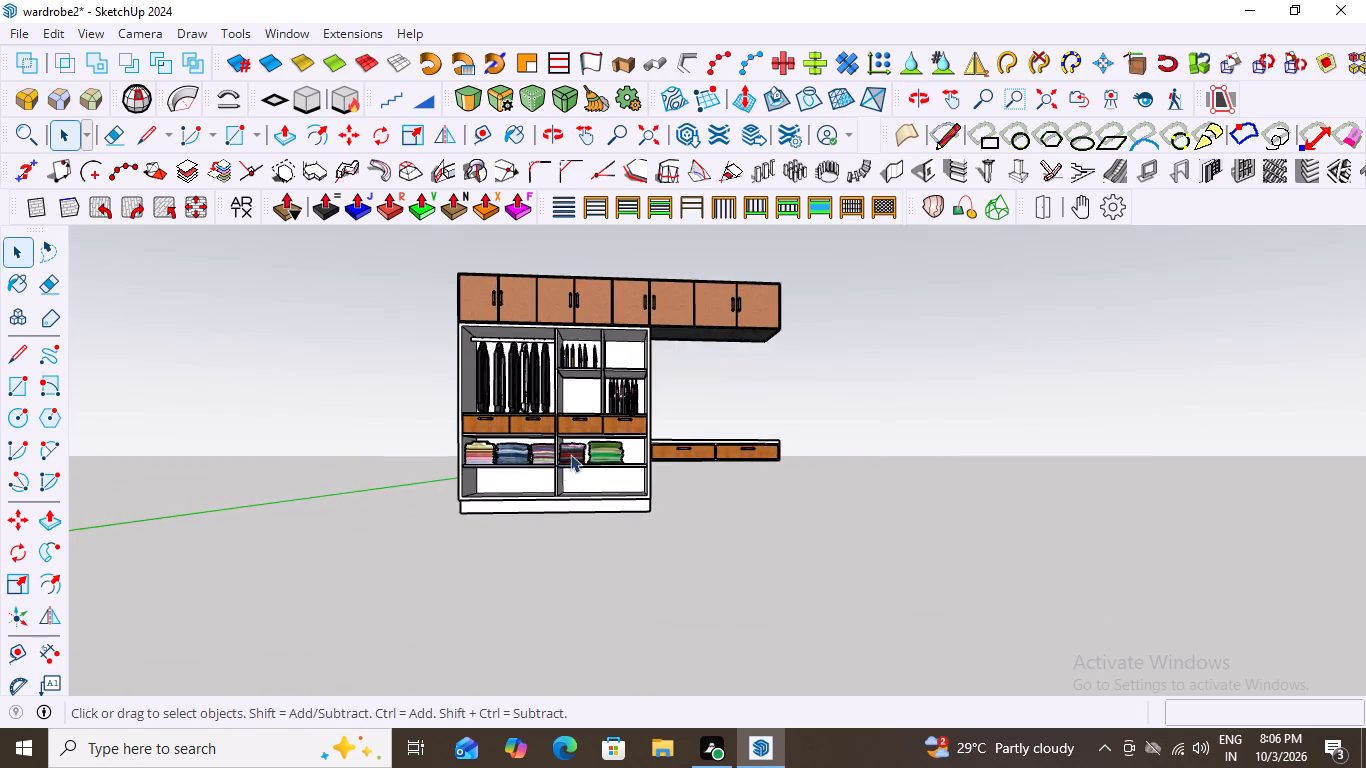
pyautogui.moveTo(581, 449); pyautogui.dragTo(544, 521, button='middle')
pyautogui.scroll(-1, 544, 521)
pyautogui.scroll(3, 494, 318)
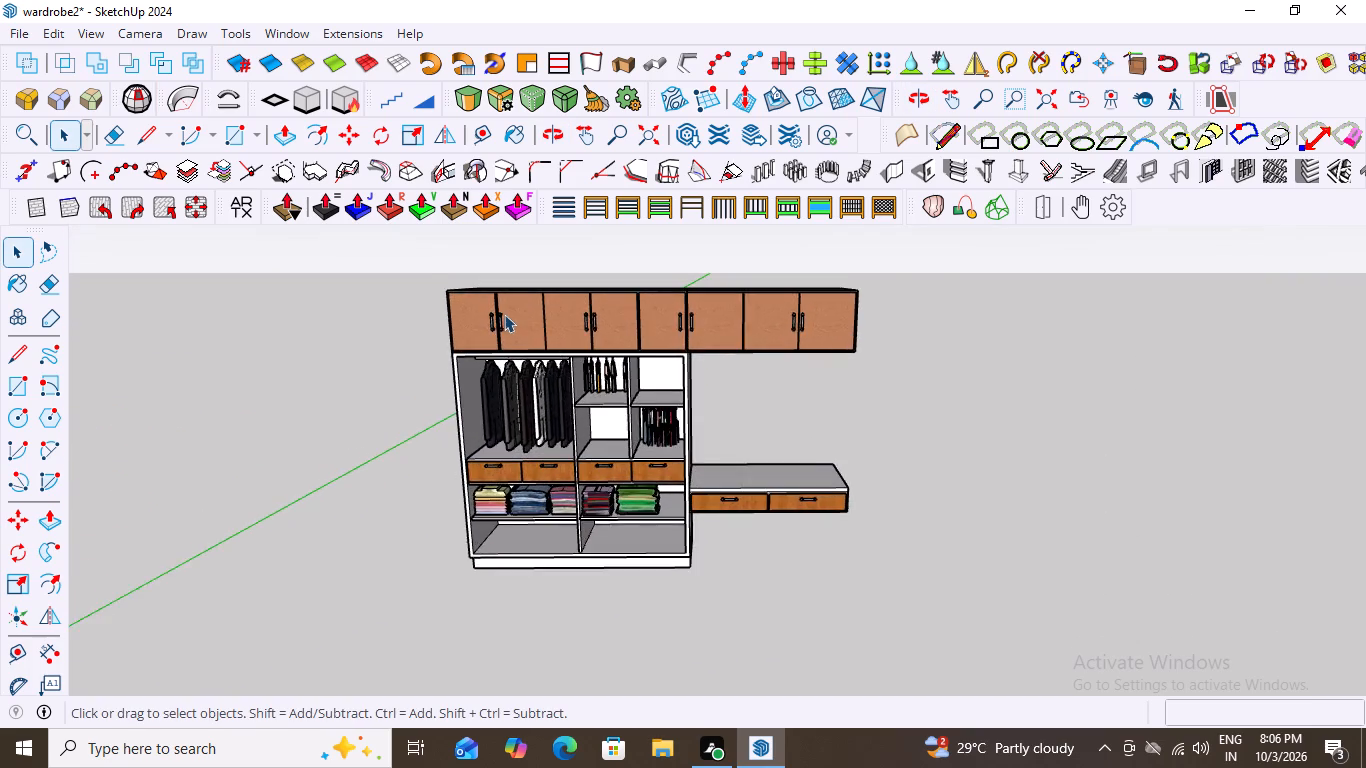
pyautogui.scroll(3, 507, 315)
pyautogui.moveTo(580, 384); pyautogui.dragTo(606, 329, button='middle')
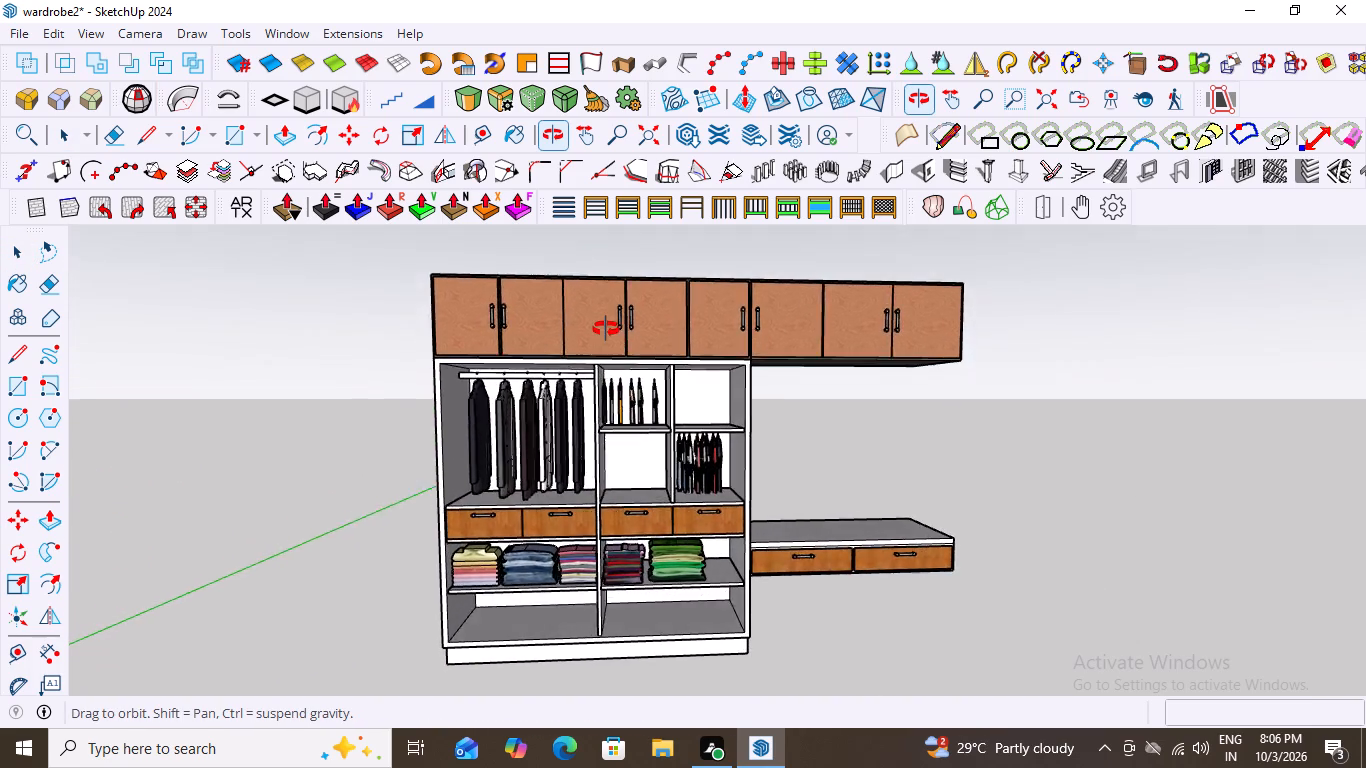
pyautogui.moveTo(606, 329); pyautogui.dragTo(589, 317, button='middle')
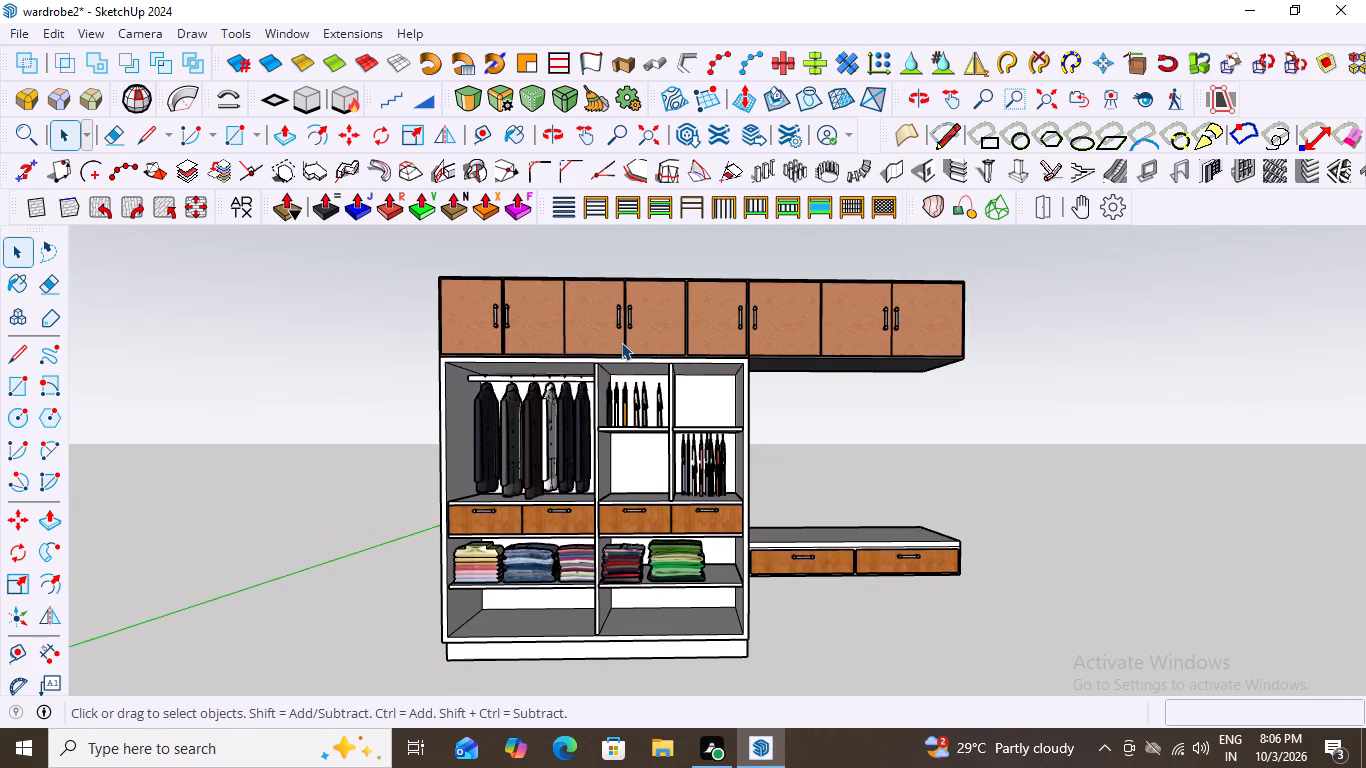
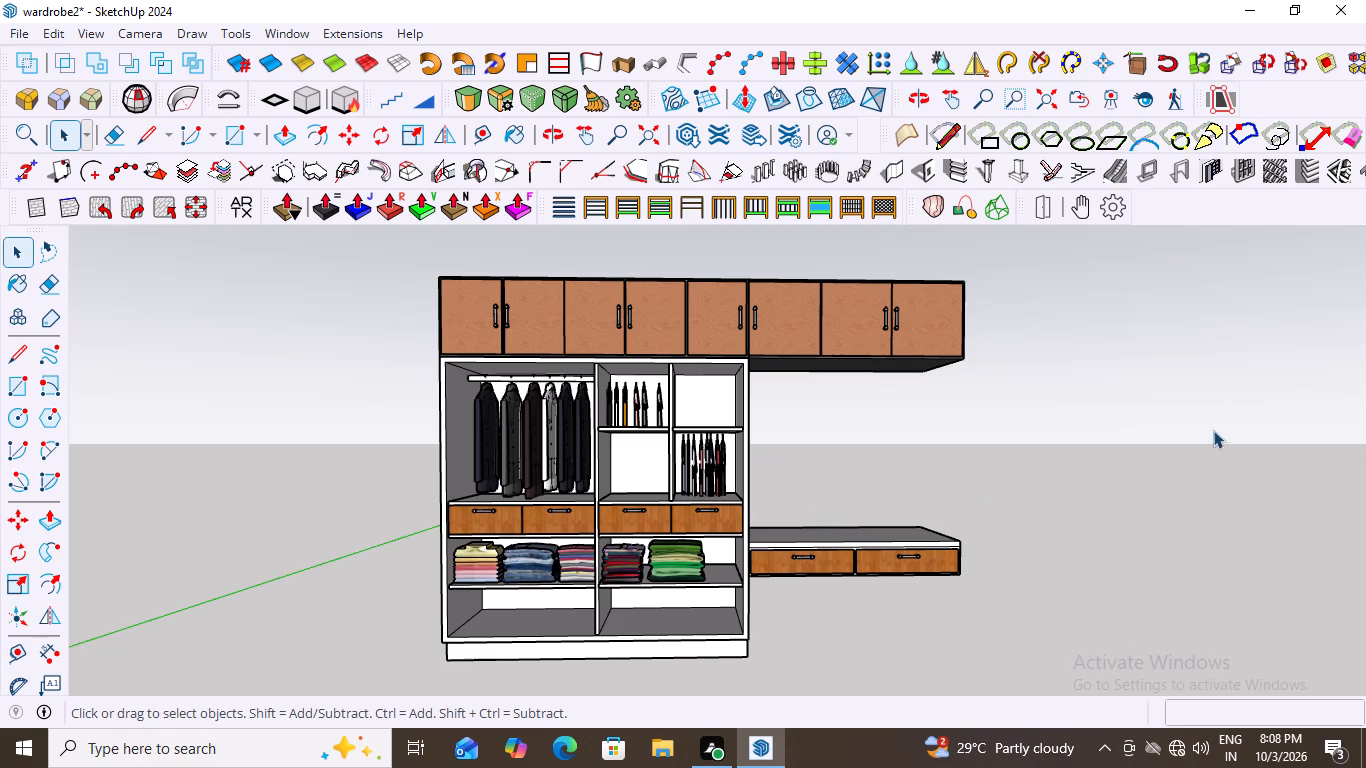
# Preview the current view's printout and print it with Microsoft Print to PDF, saving it as wardrobe2 in Documents.
pyautogui.hotkey('ctrl', 'p')
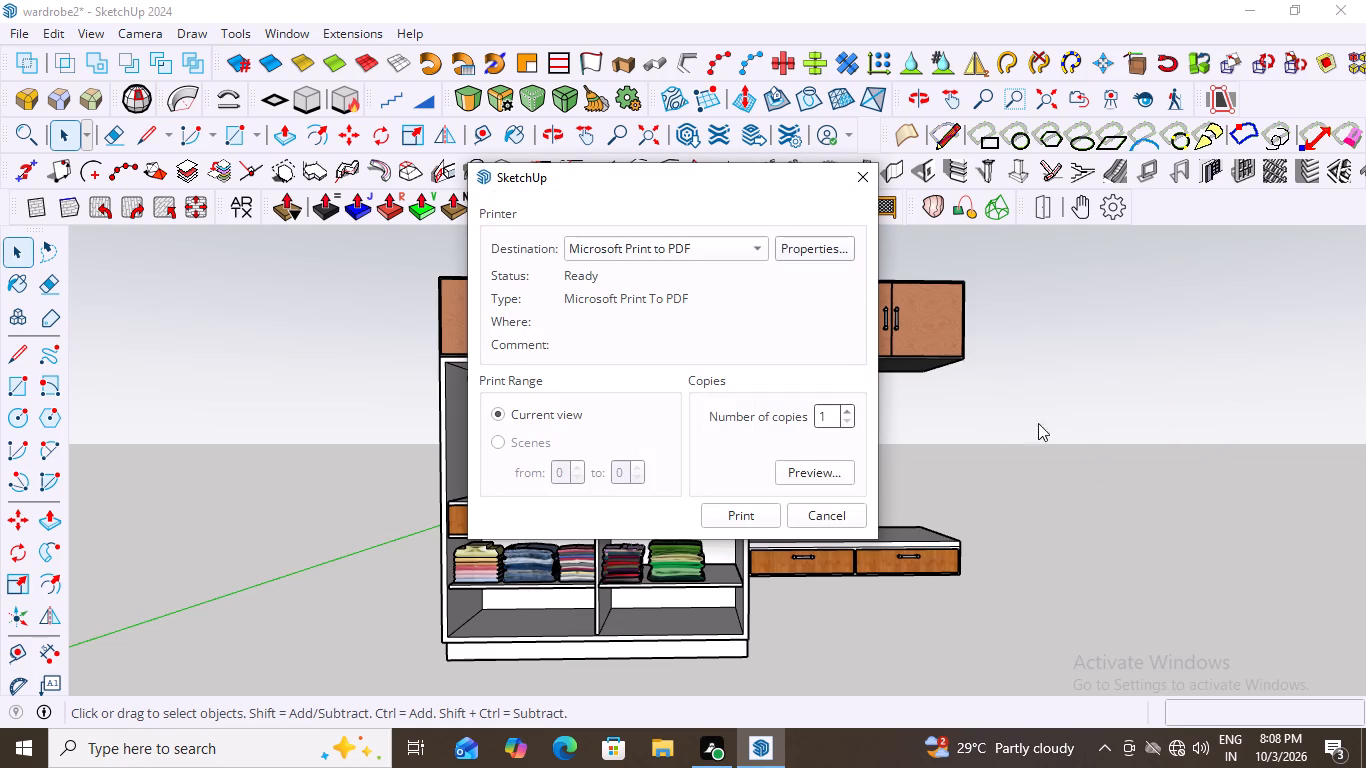
pyautogui.click(814, 464)
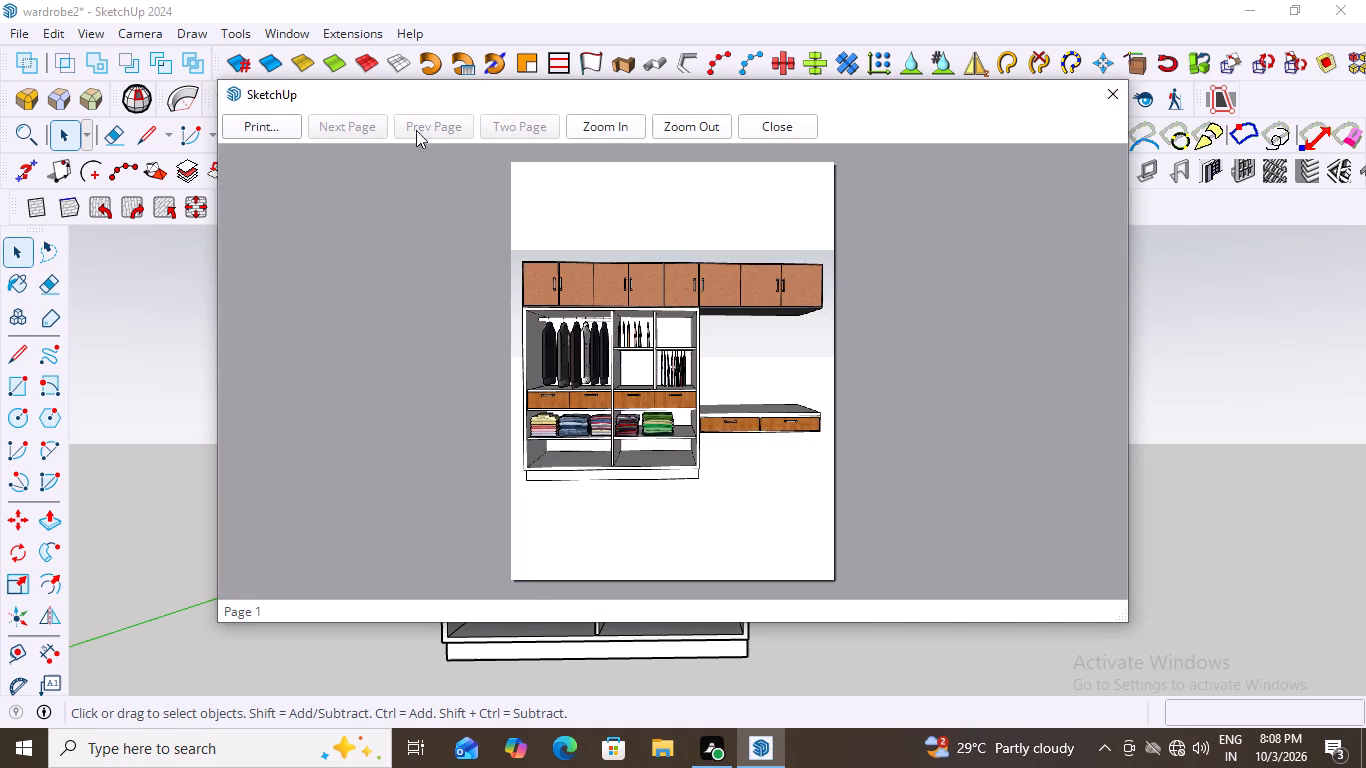
pyautogui.click(250, 125)
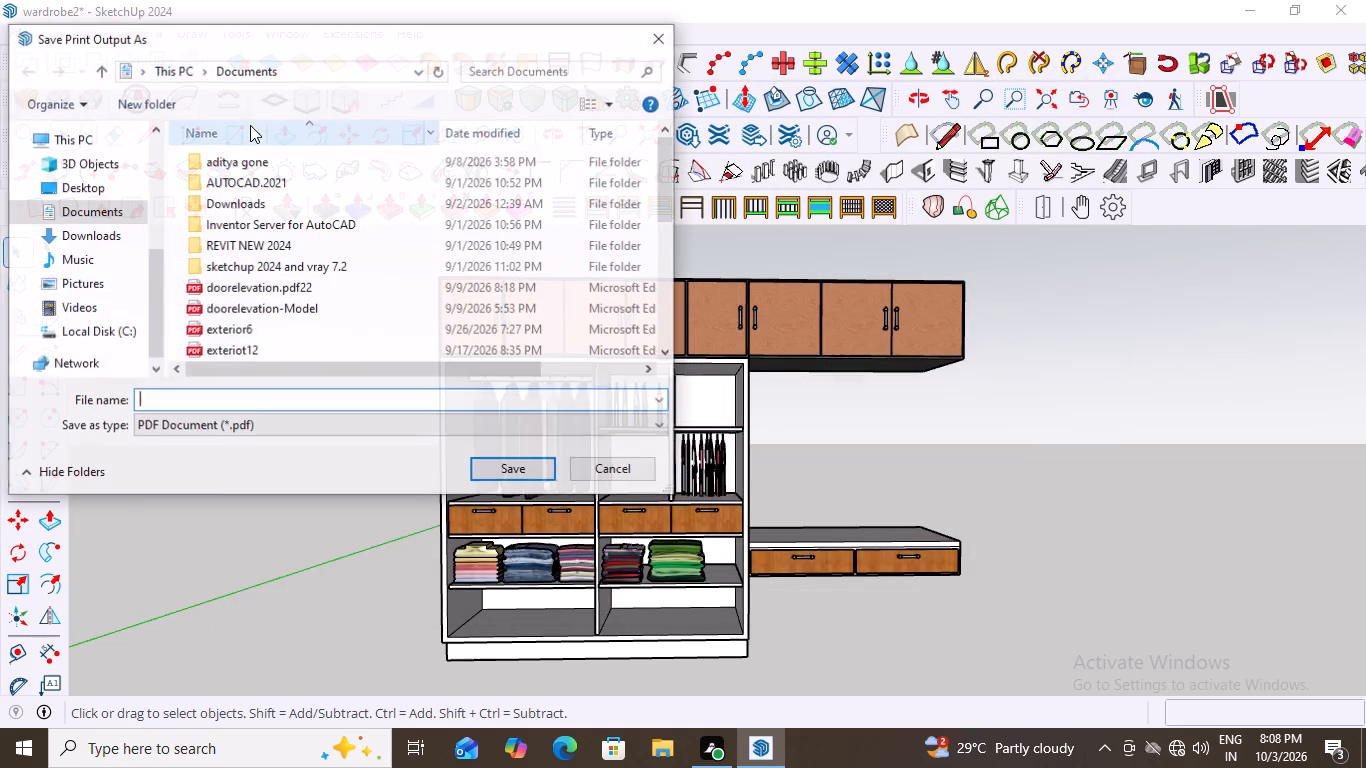
pyautogui.click(176, 408)
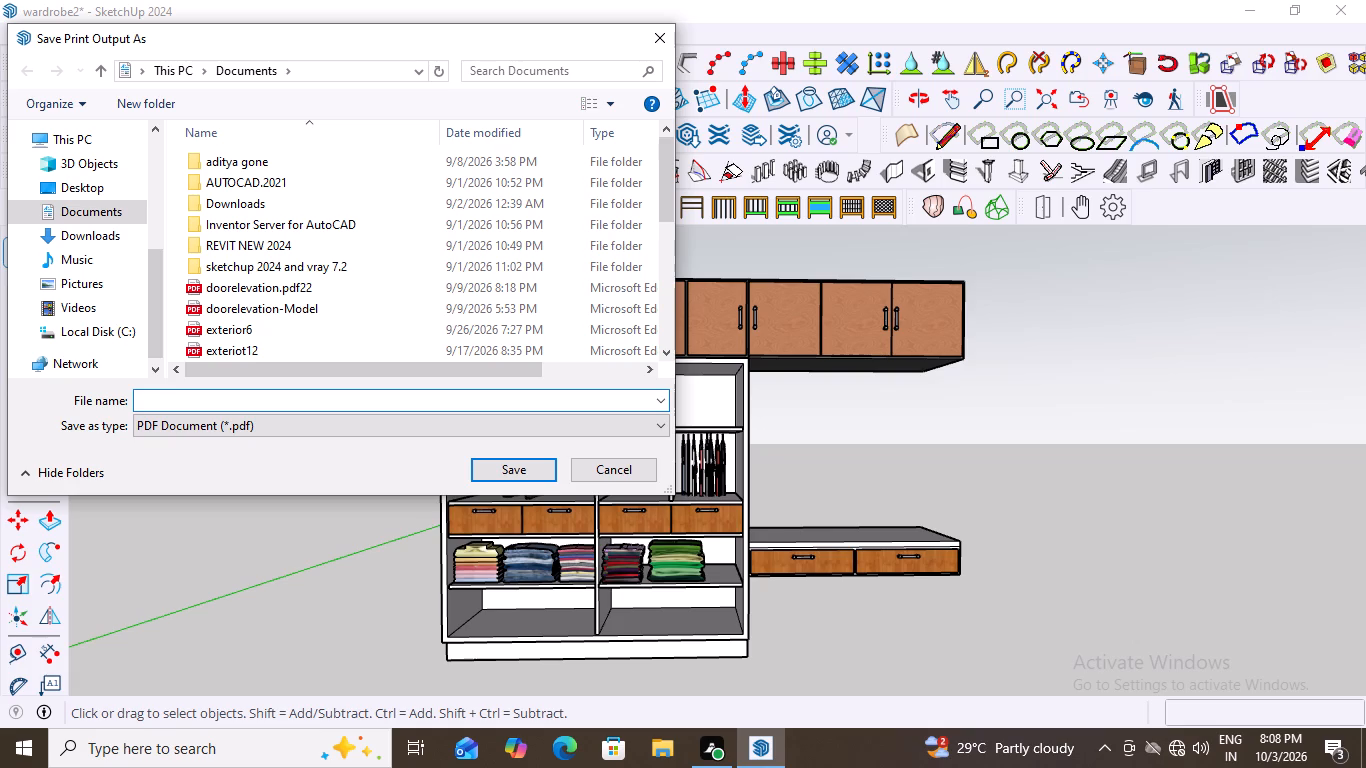
pyautogui.write('ward')
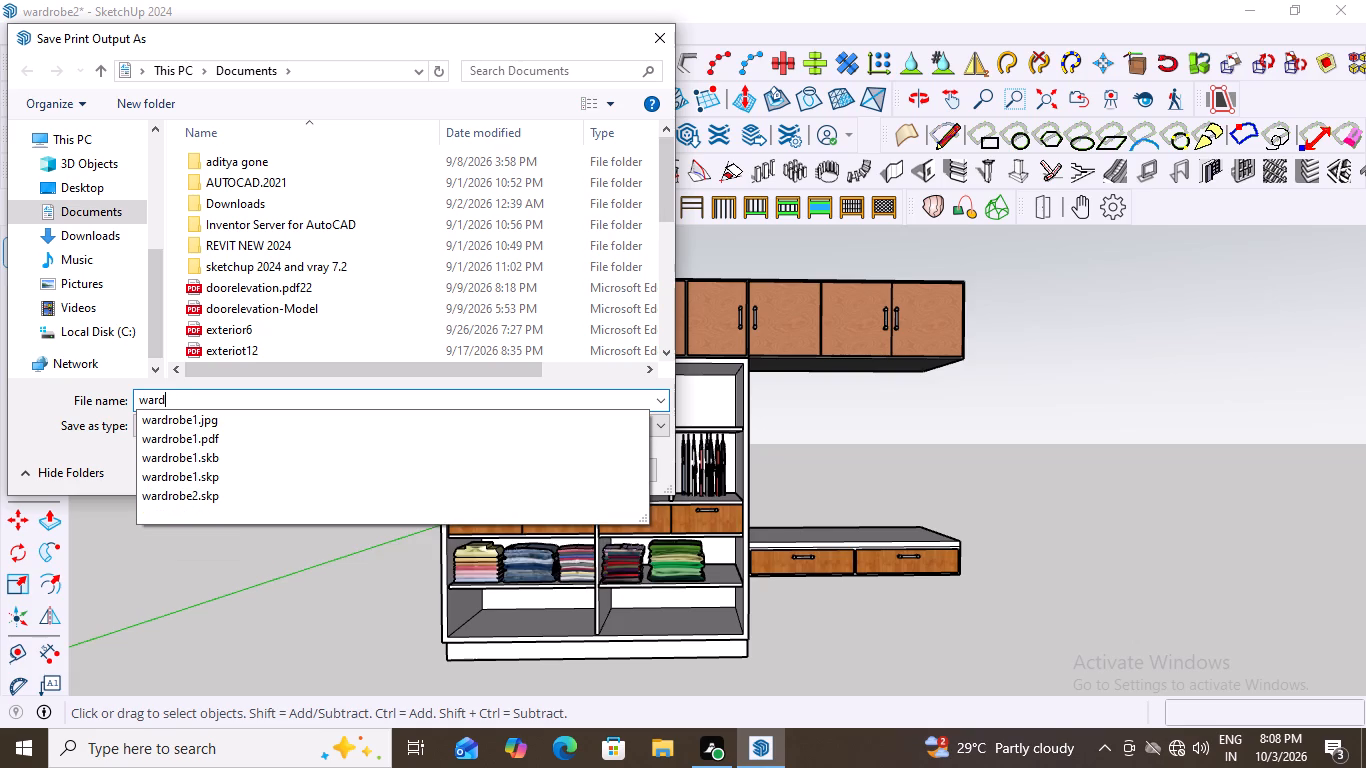
pyautogui.write('rob')
pyautogui.press('e')
pyautogui.press('2')
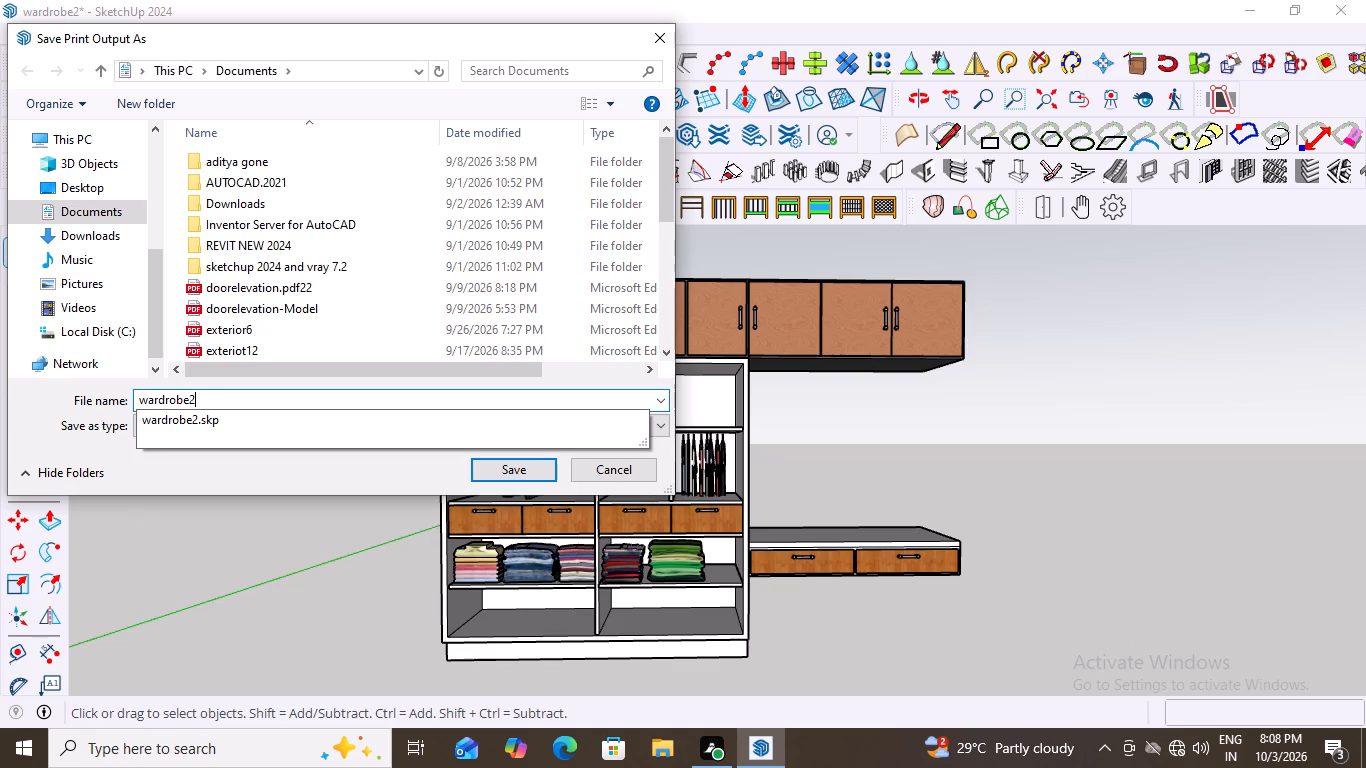
pyautogui.click(516, 475)
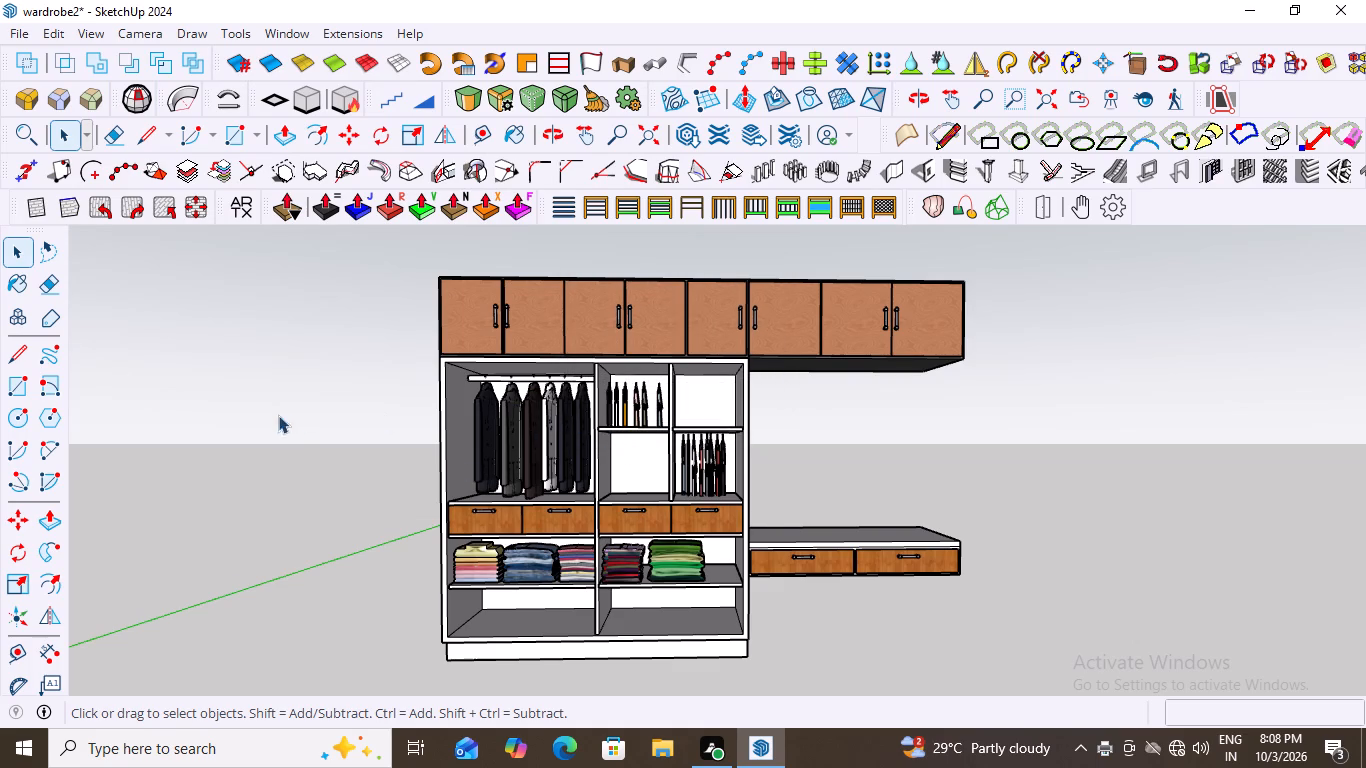
# Export the current view as a 2D graphic in JPEG format named wardrobe2 in Documents.
pyautogui.click(14, 32)
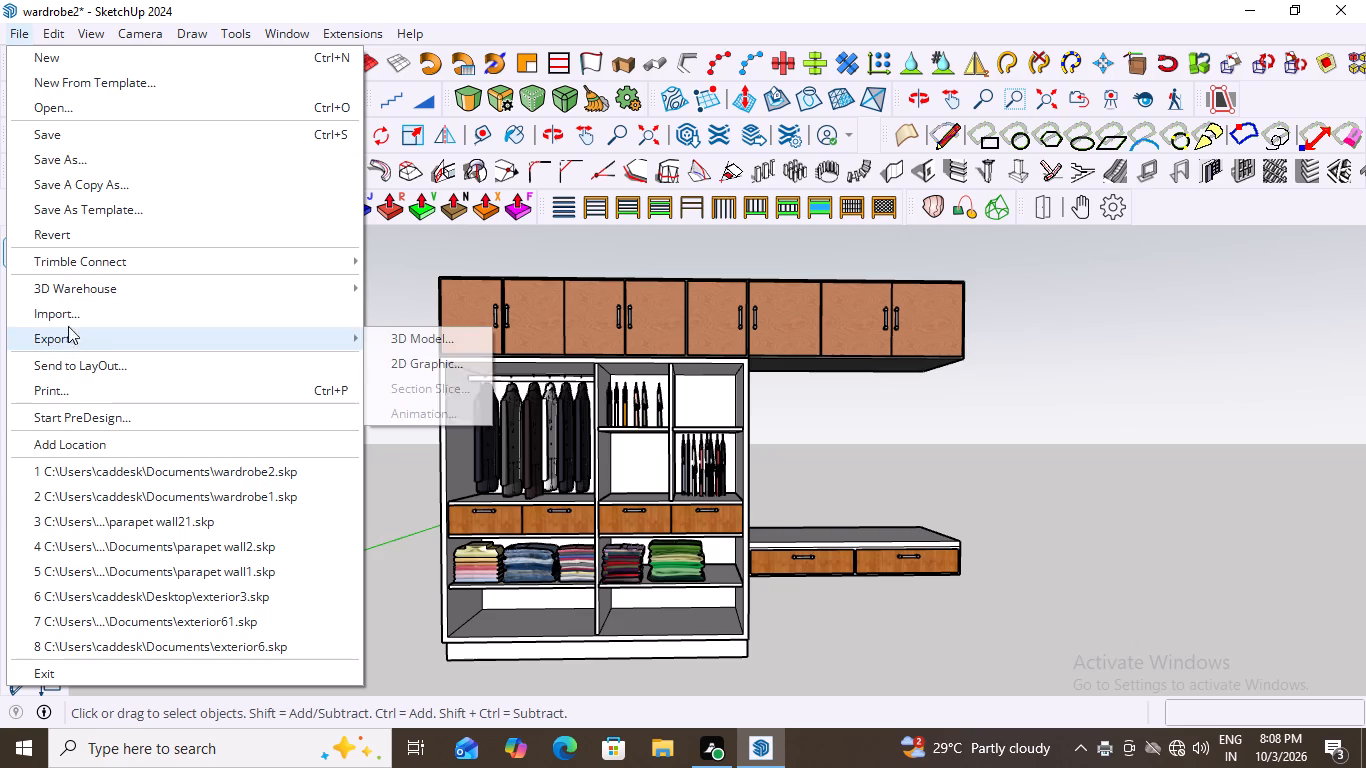
pyautogui.click(84, 339)
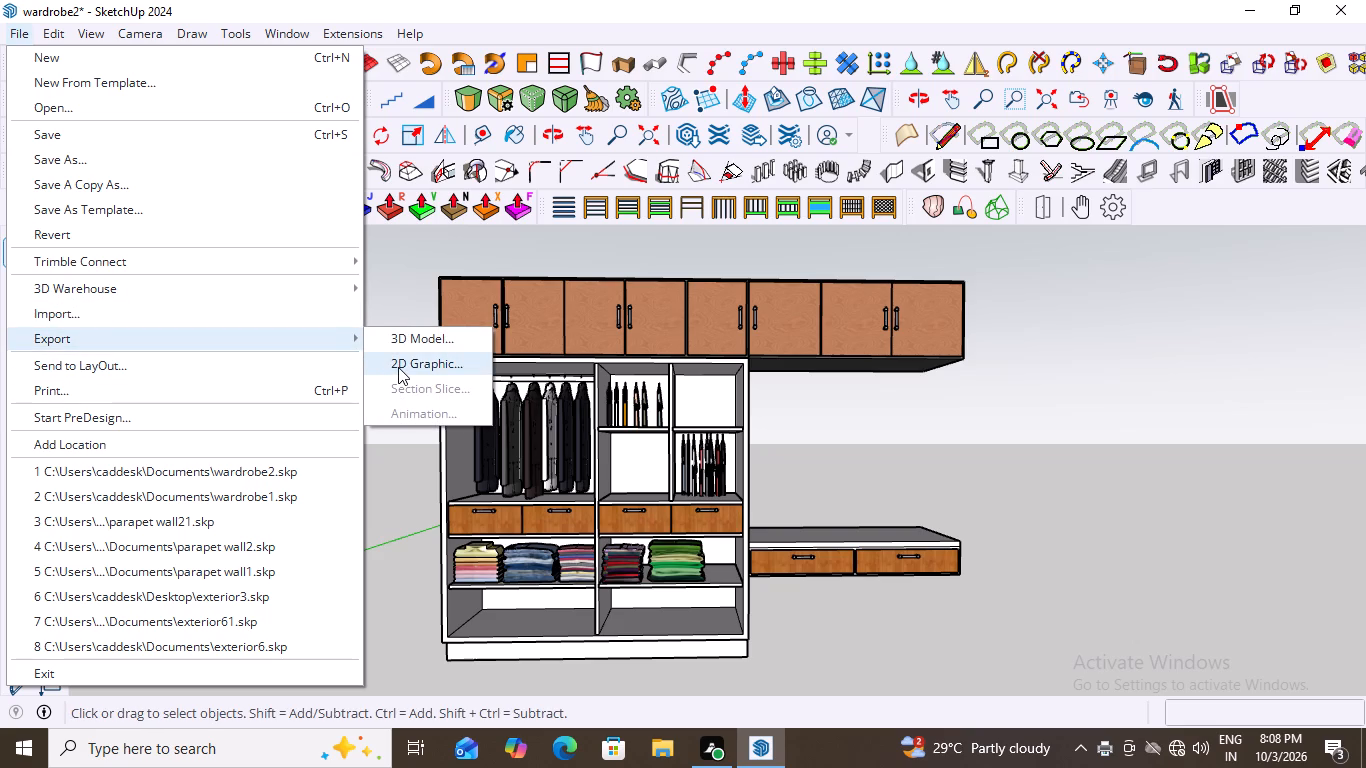
pyautogui.click(399, 367)
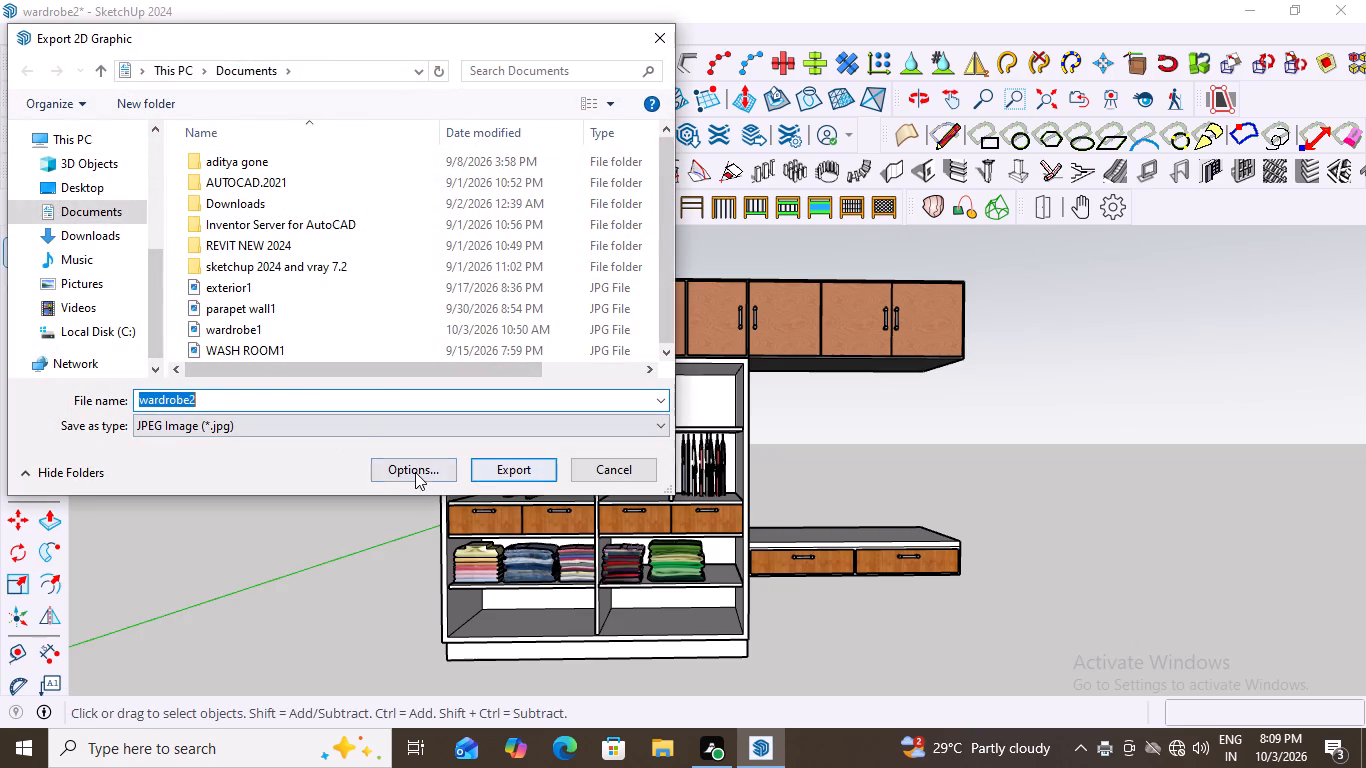
pyautogui.click(524, 468)
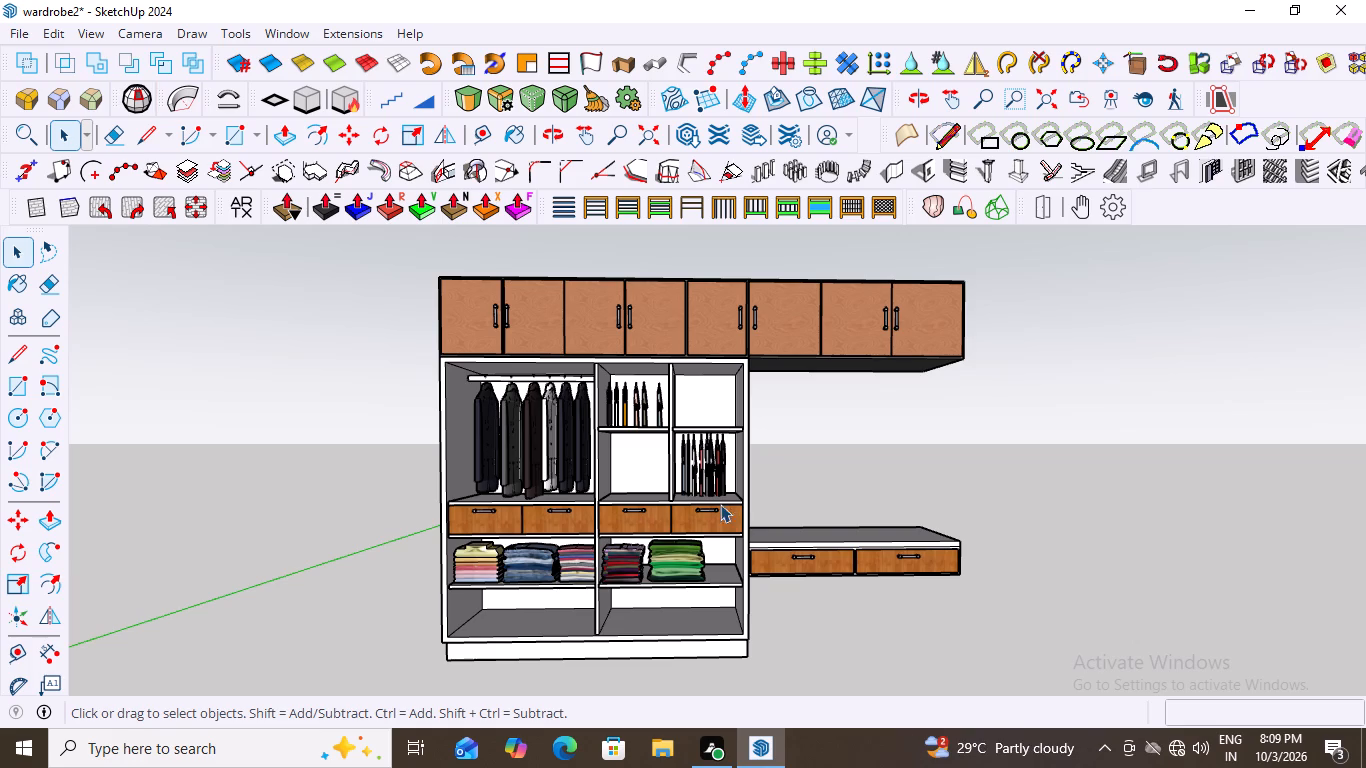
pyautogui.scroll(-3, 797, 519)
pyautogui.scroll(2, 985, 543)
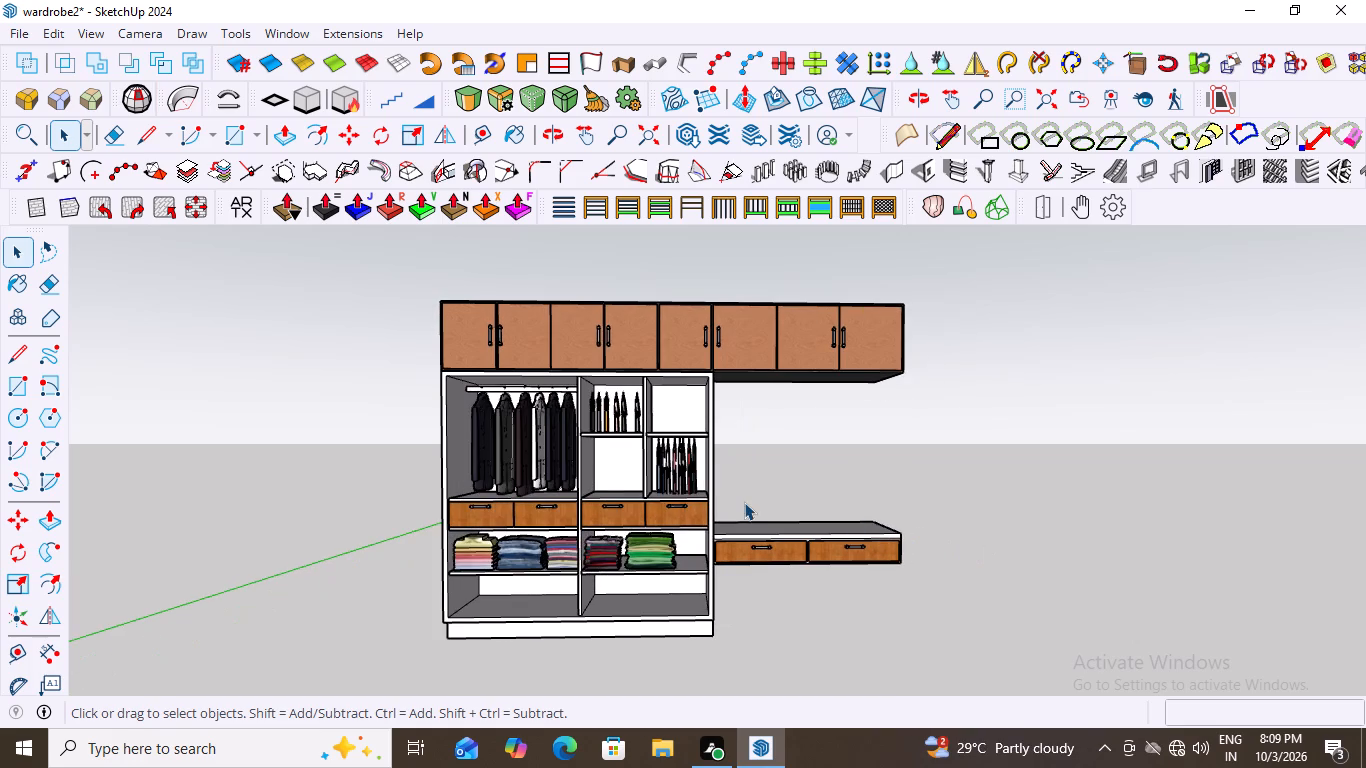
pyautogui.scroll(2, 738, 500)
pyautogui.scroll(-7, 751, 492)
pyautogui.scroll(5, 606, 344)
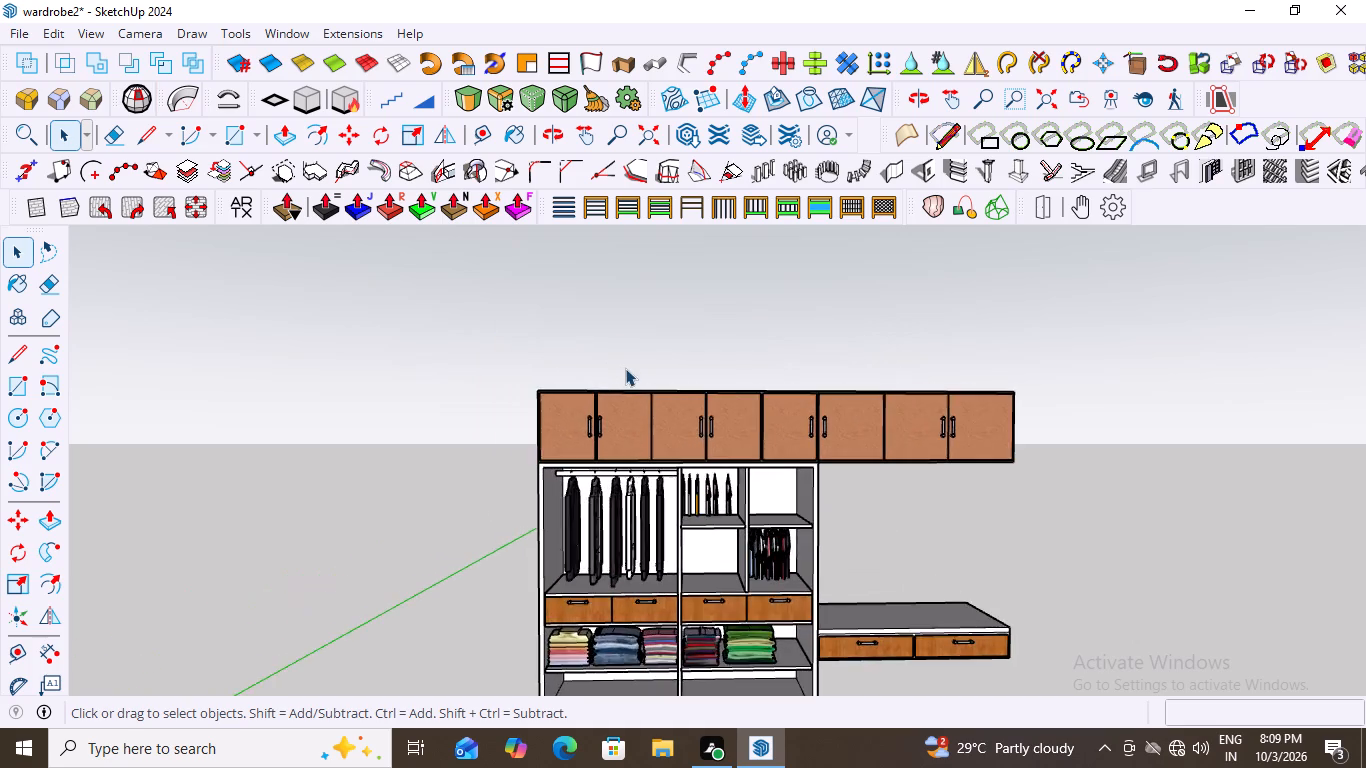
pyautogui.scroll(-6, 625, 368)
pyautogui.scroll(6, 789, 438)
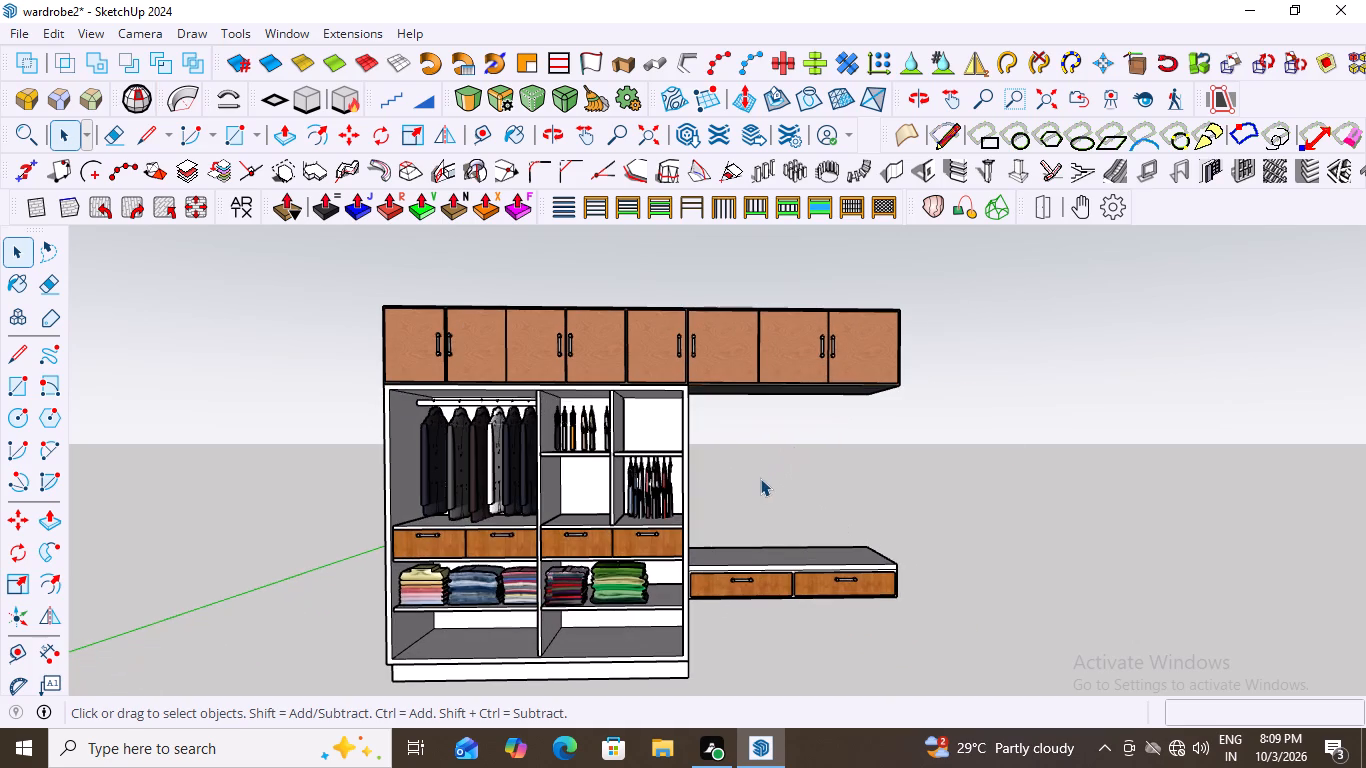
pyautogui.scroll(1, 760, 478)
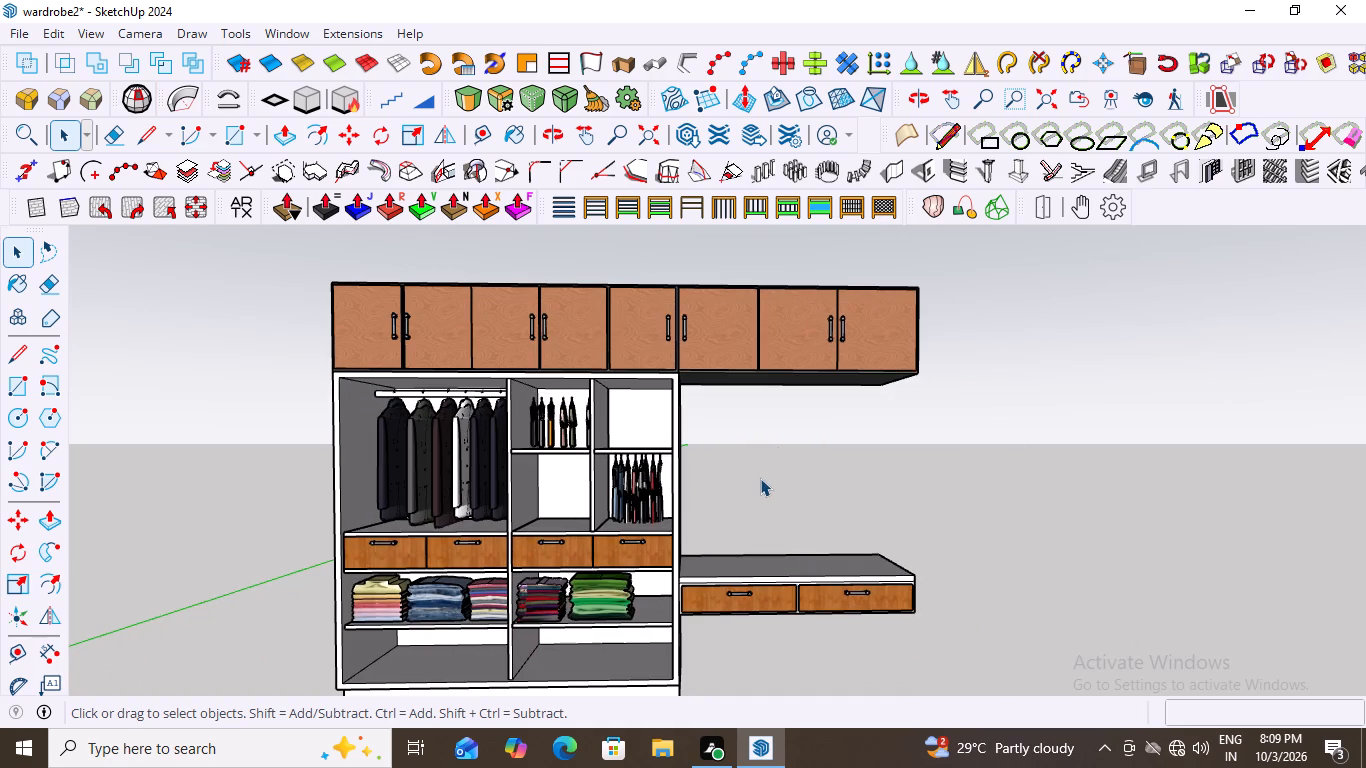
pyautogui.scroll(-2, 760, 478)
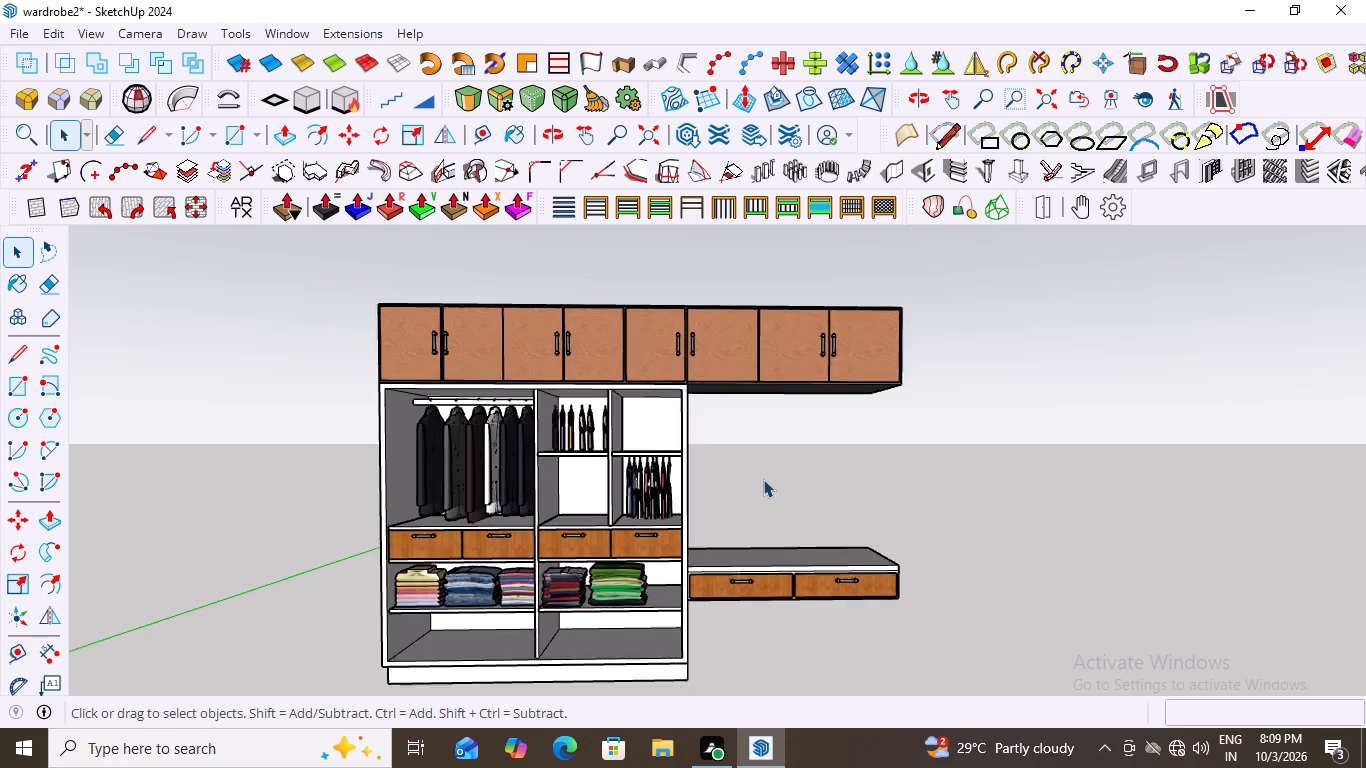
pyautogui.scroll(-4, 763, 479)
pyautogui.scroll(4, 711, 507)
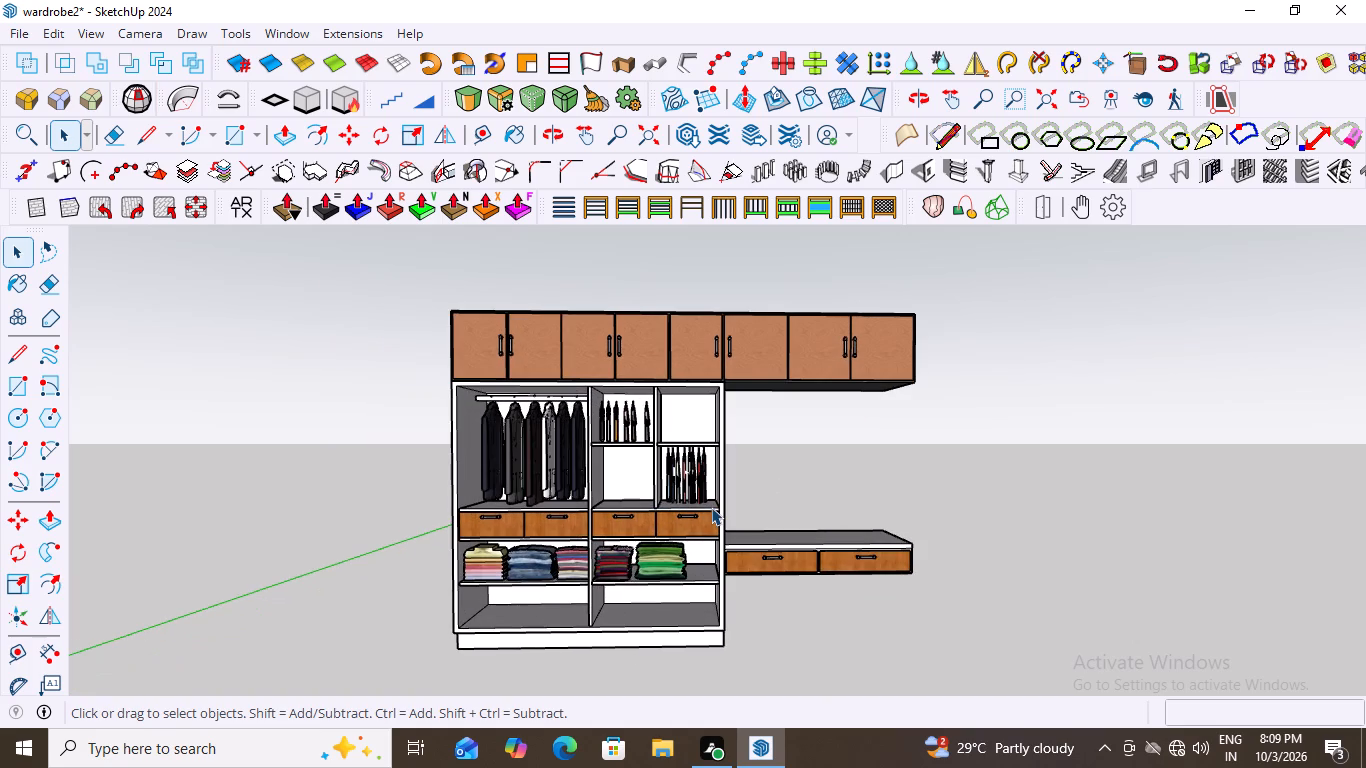